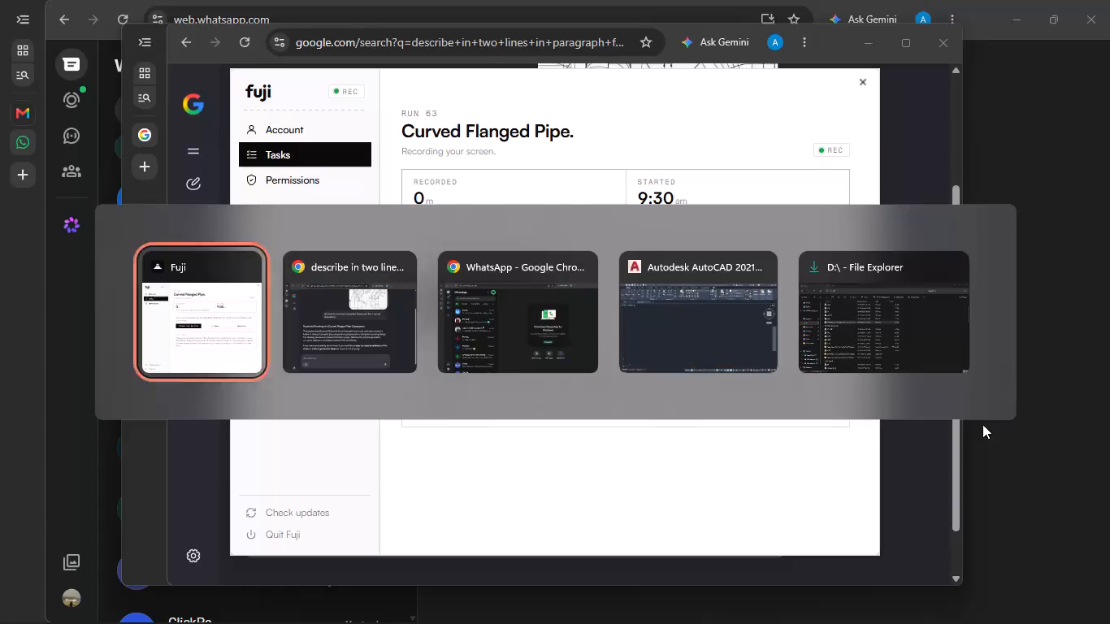
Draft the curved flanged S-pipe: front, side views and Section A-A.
View the curved flanged pipe reference drawing enlarged to examine its dimensions, then leave the enlarged view.
scroll(757, 280, up, 3)
click(708, 267)
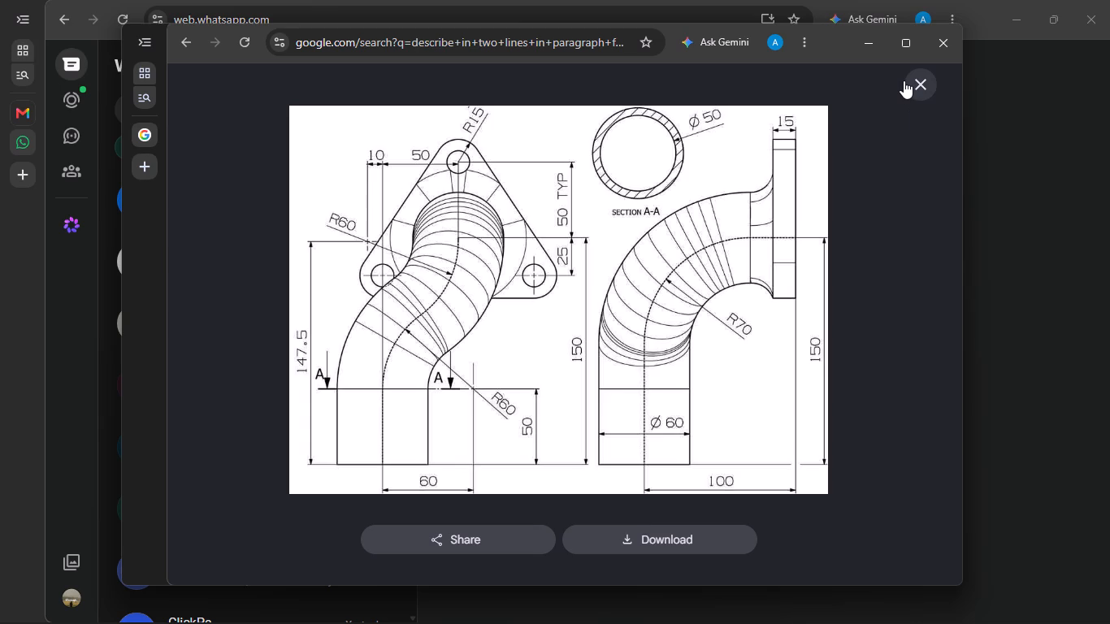
click(920, 97)
key(alt+Tab)
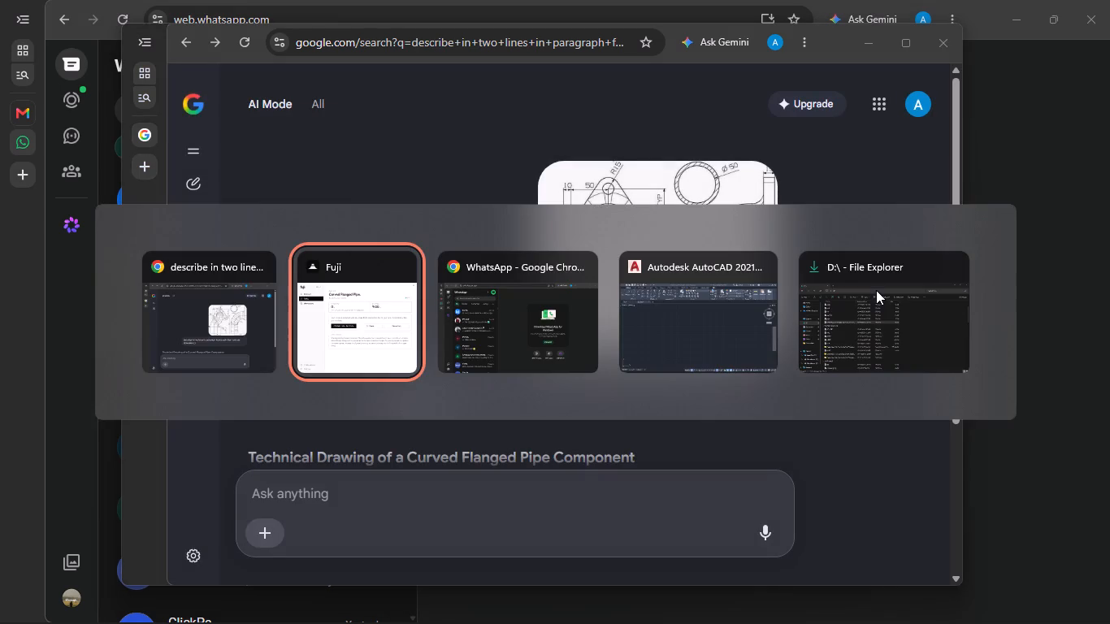
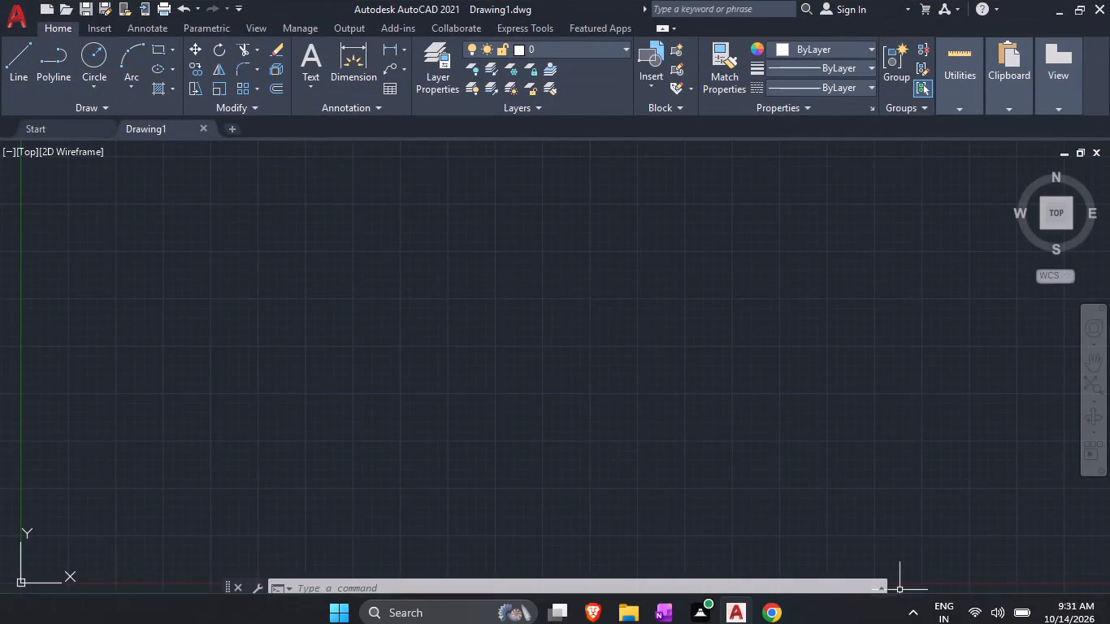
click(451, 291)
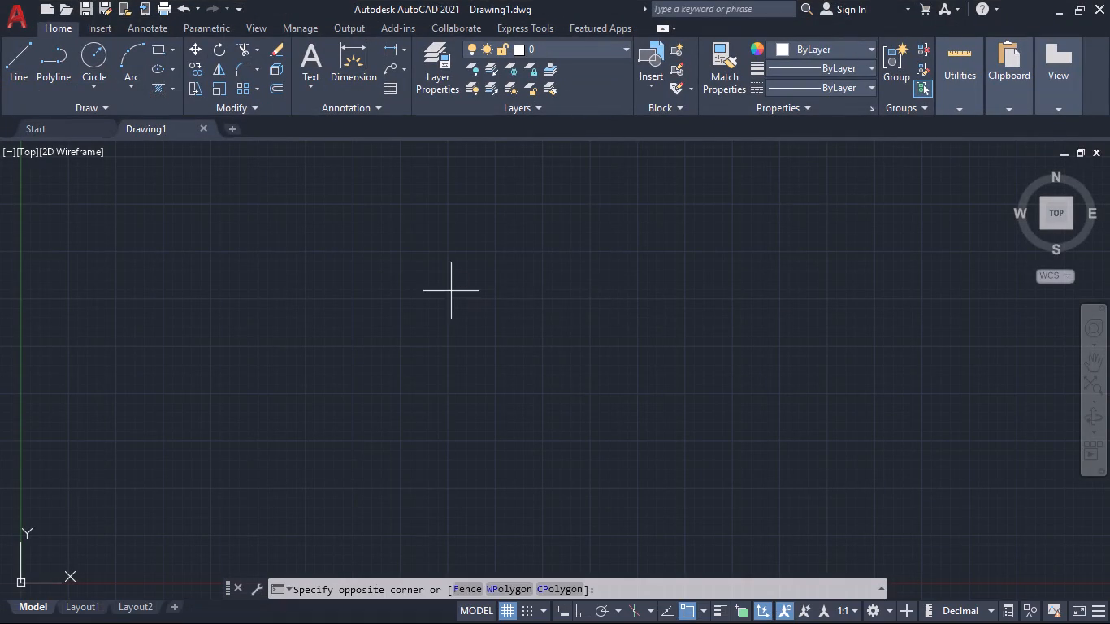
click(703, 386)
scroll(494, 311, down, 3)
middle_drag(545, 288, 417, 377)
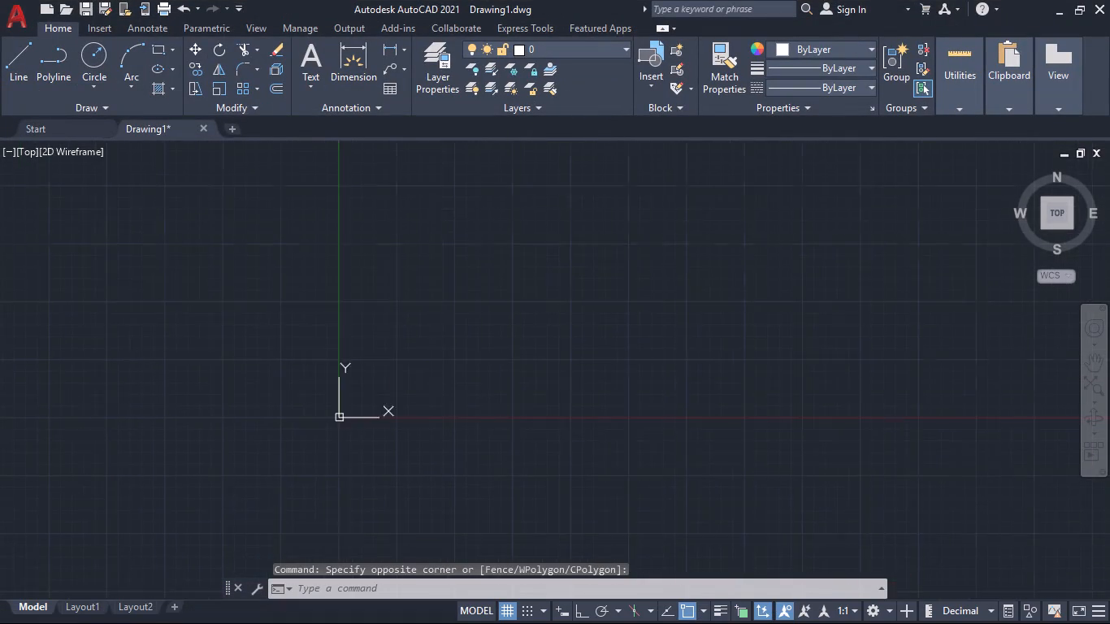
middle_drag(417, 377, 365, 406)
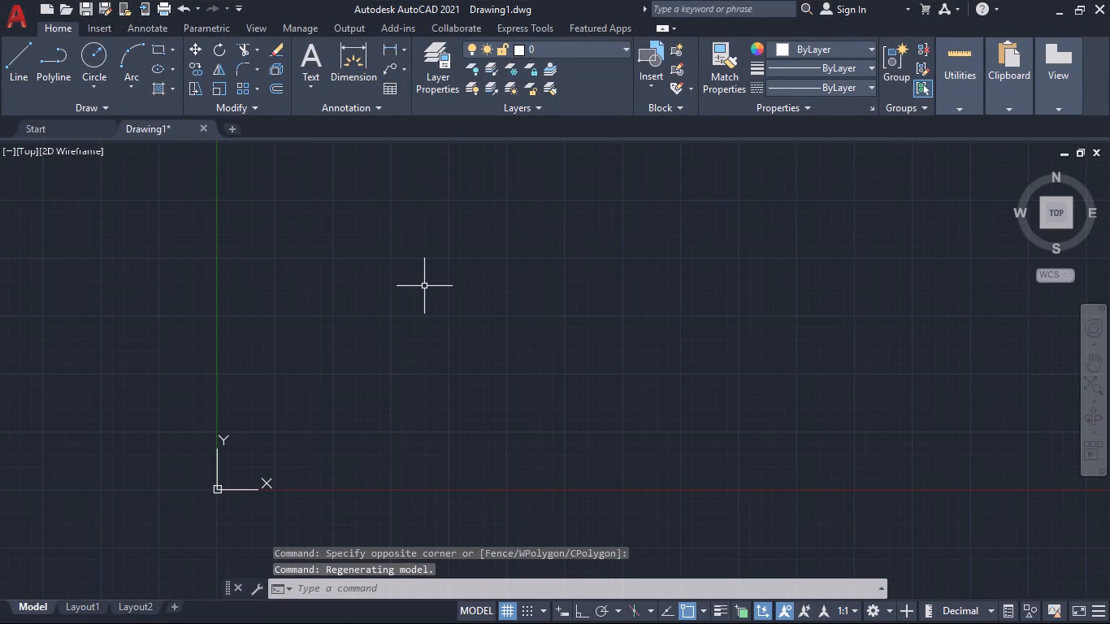
Configure the drawing units with a decimal length precision of 0.0 and an insertion scale in millimeters.
text(un)
key(Return)
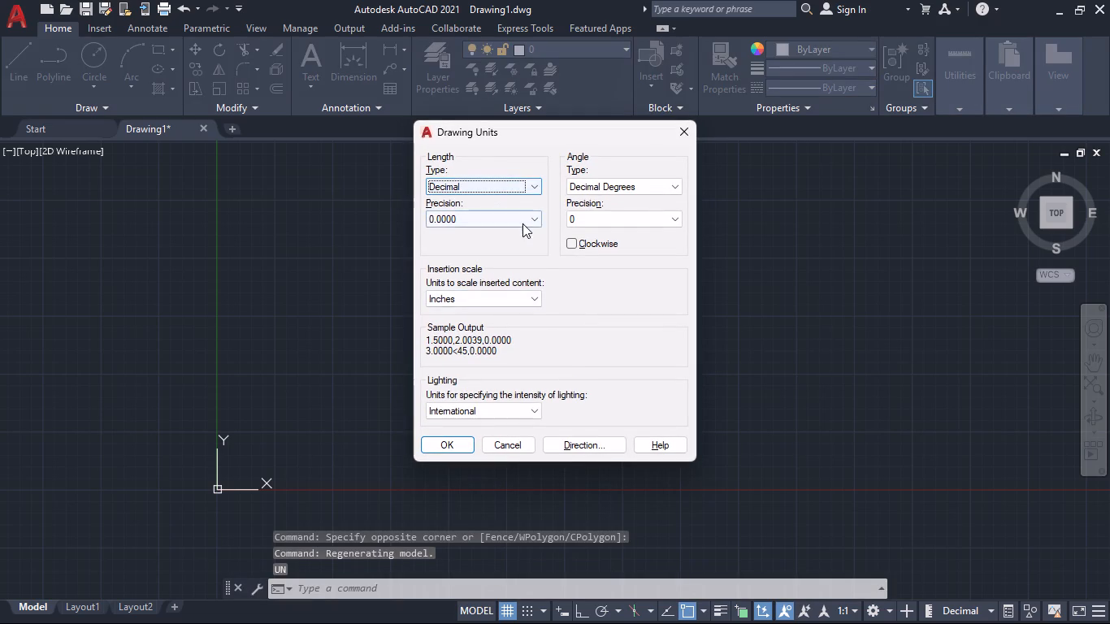
click(522, 223)
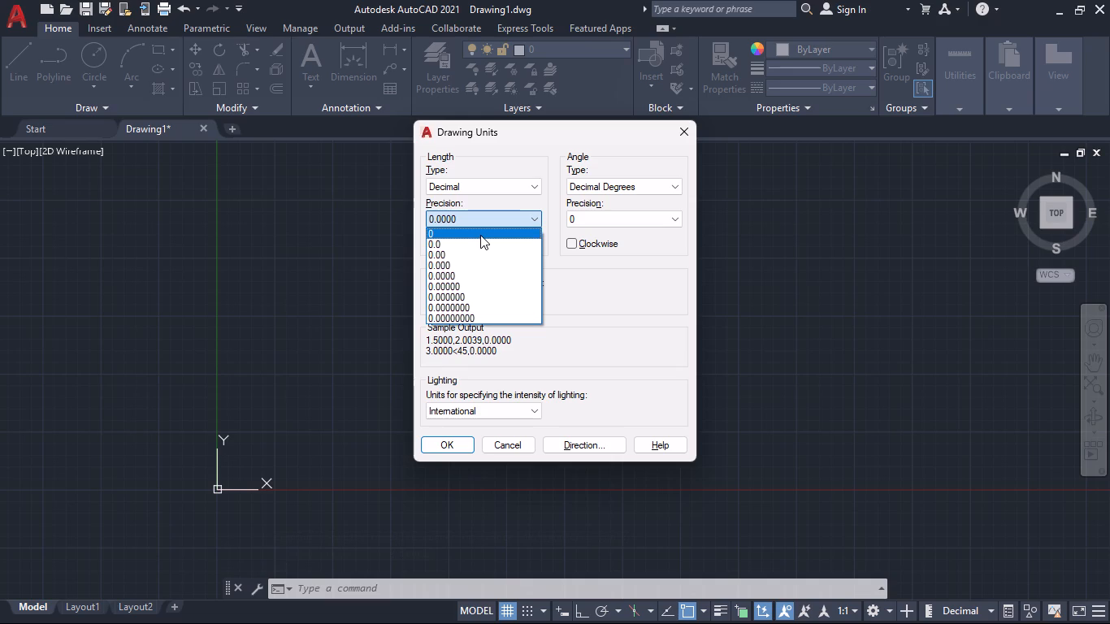
click(496, 245)
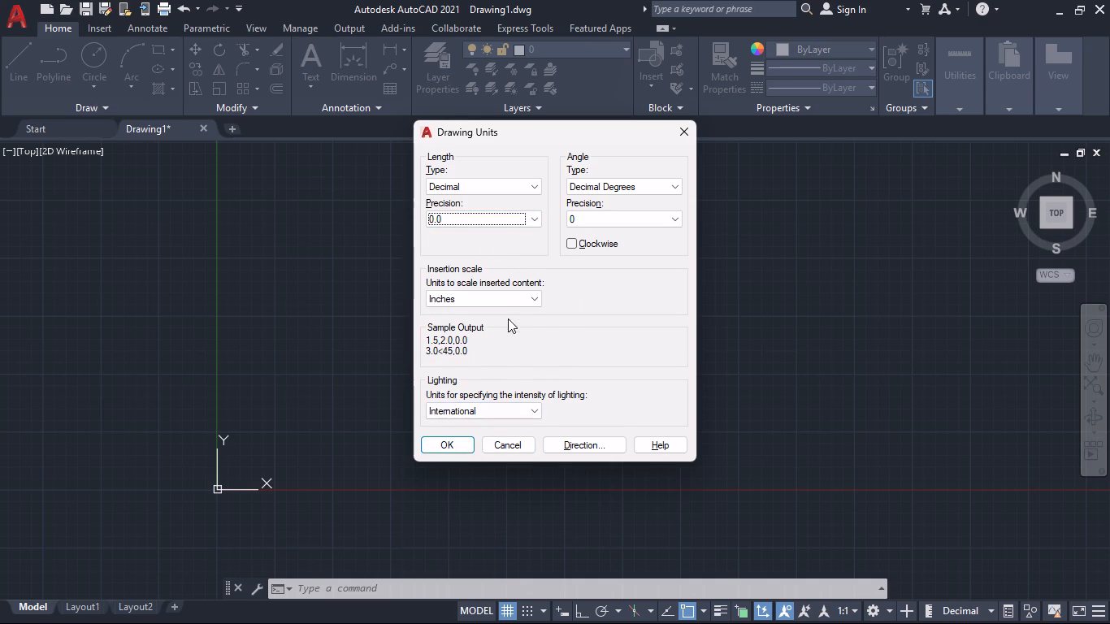
click(515, 289)
click(515, 299)
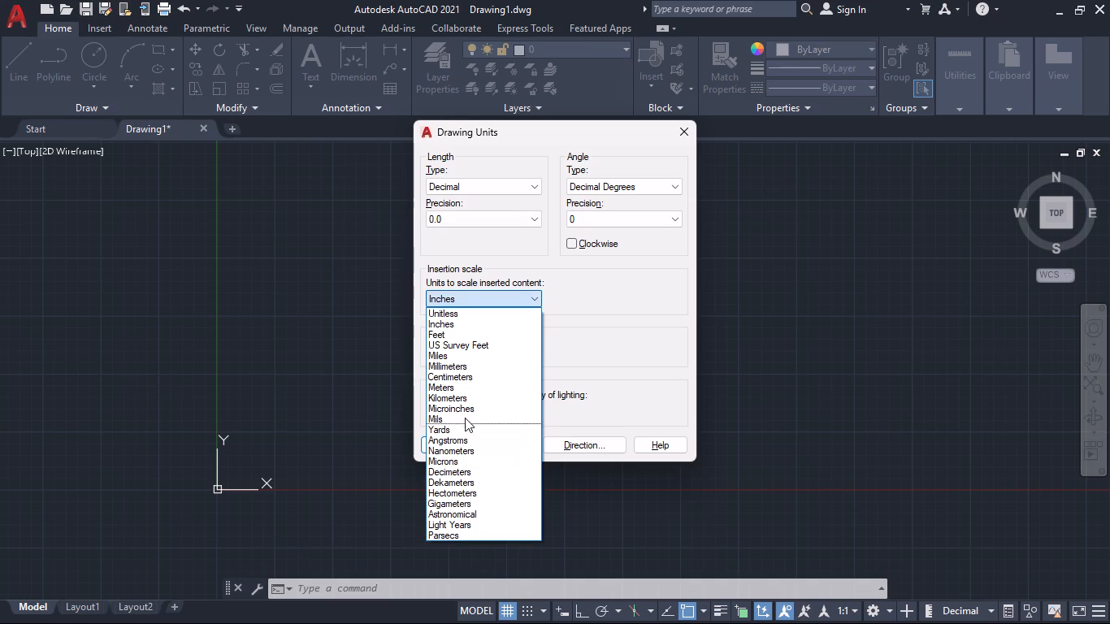
click(461, 370)
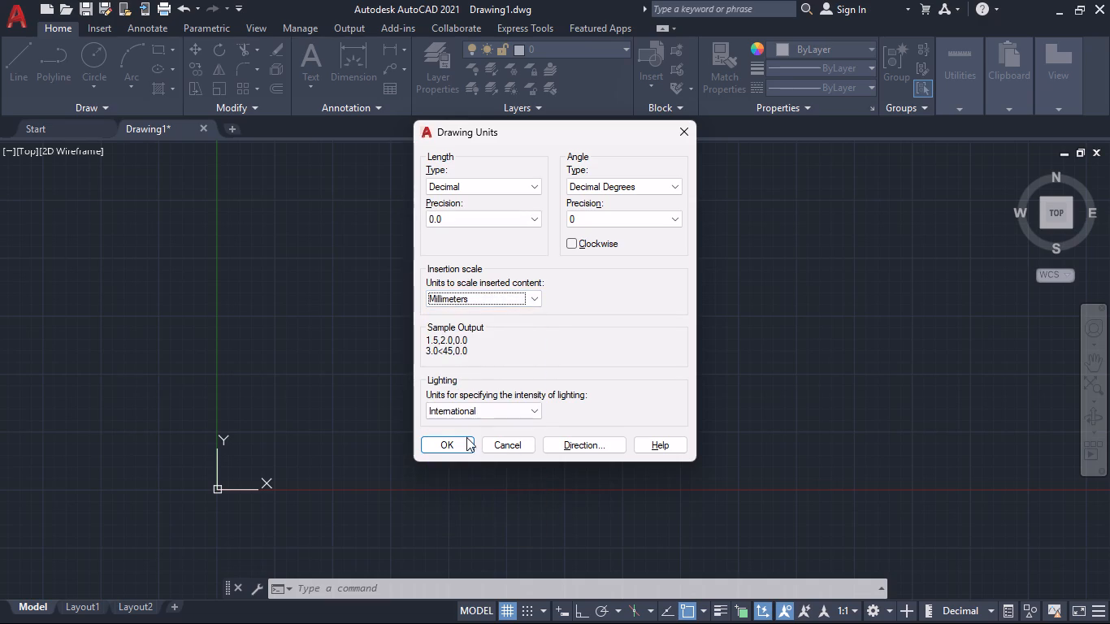
click(464, 446)
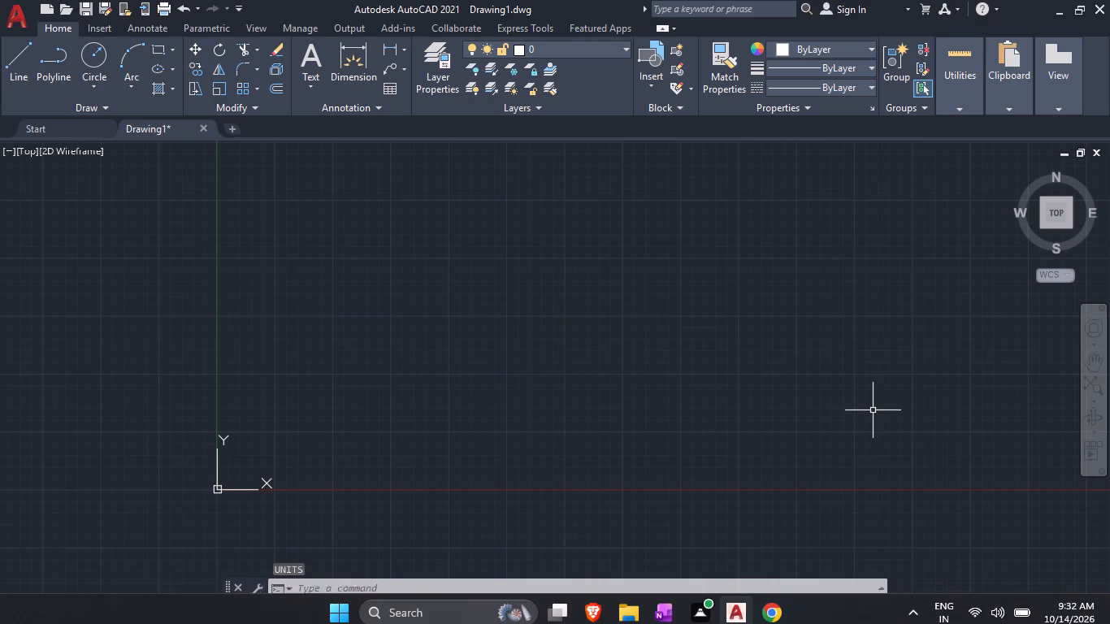
Switch from AutoCAD to the Fuji window holding the Curved Flanged Pipe task.
key(alt+Tab)
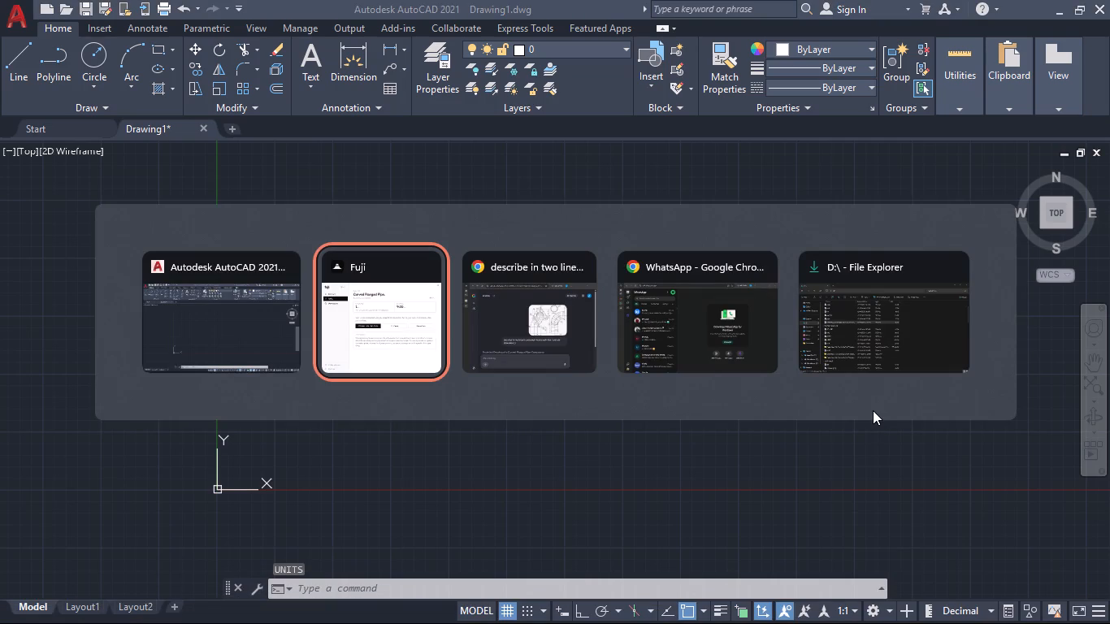
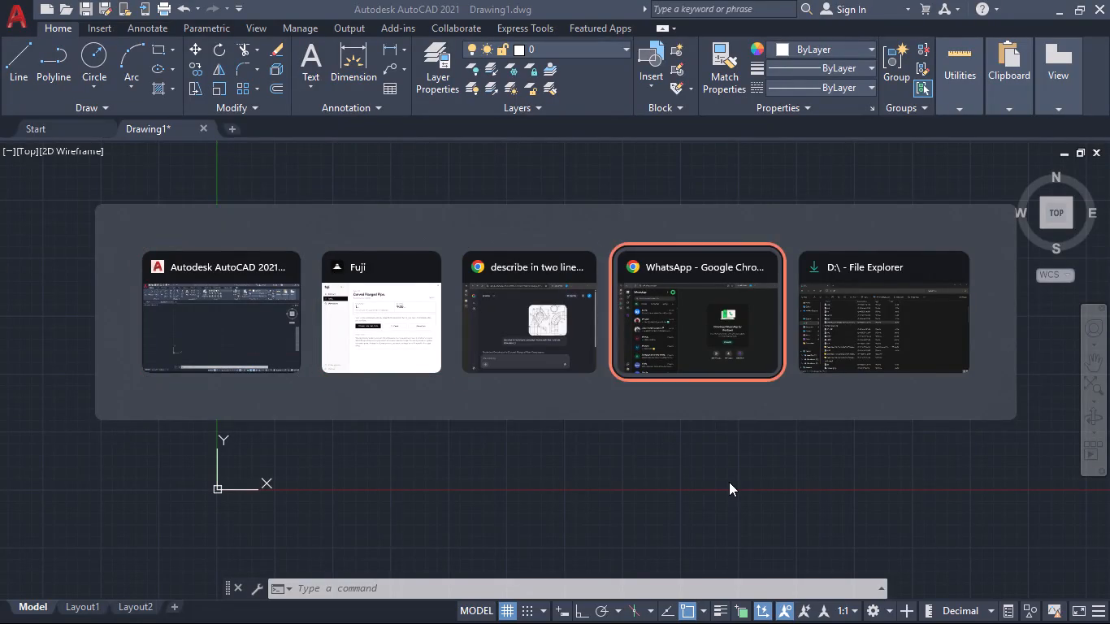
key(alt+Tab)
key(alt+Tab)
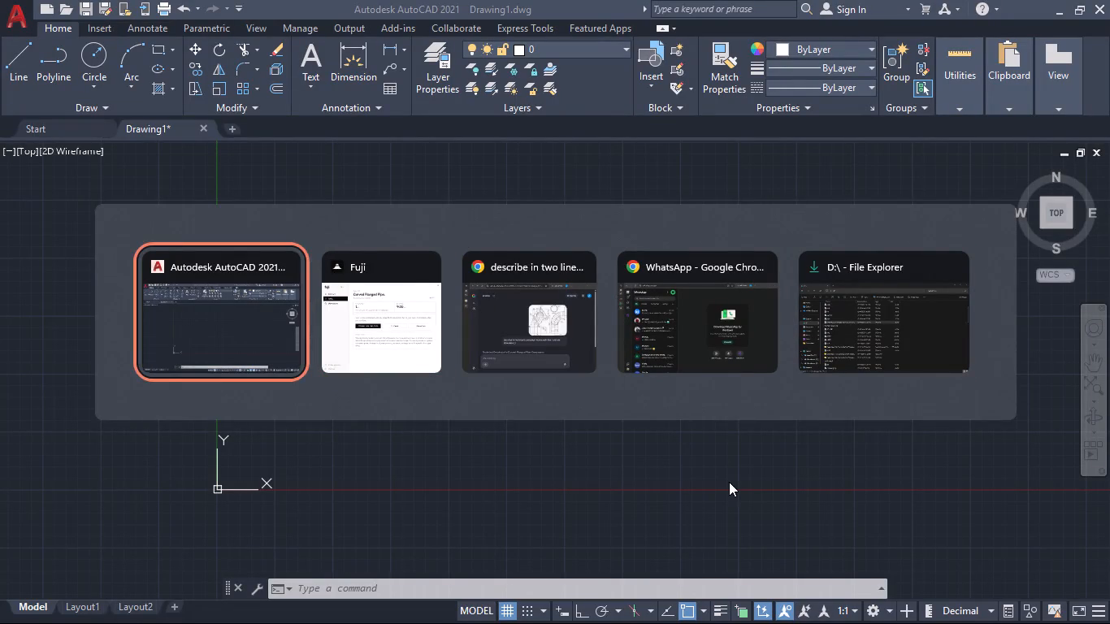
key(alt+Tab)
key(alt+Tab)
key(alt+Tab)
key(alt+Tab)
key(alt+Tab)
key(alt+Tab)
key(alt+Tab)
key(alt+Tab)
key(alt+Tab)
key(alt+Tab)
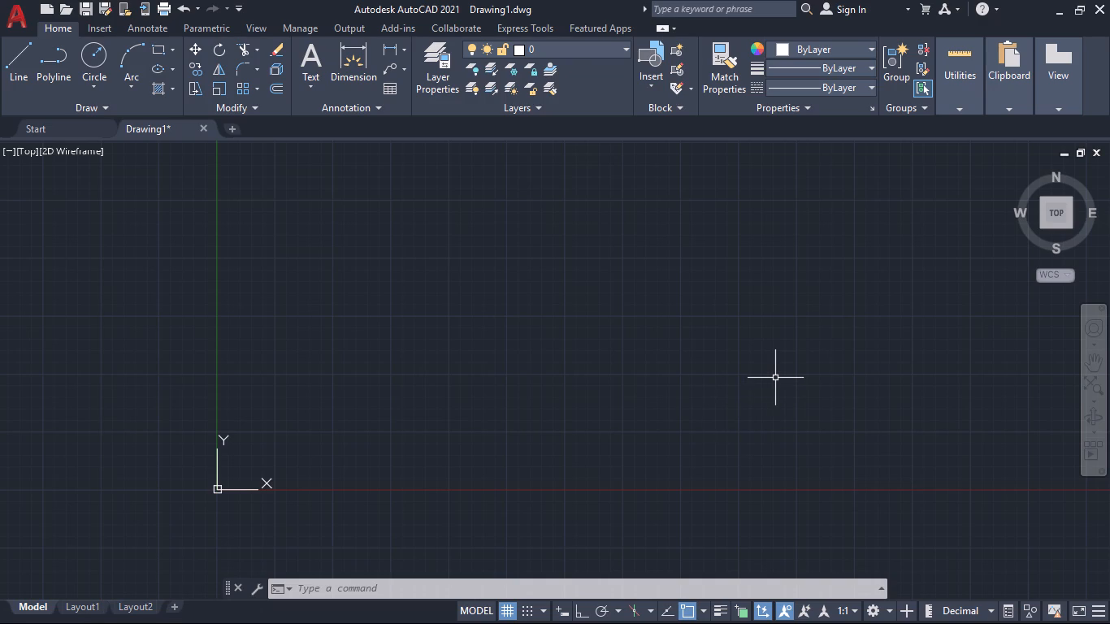
Switch from AutoCAD to the Fuji window holding the Curved Flanged Pipe task.
key(alt+Tab)
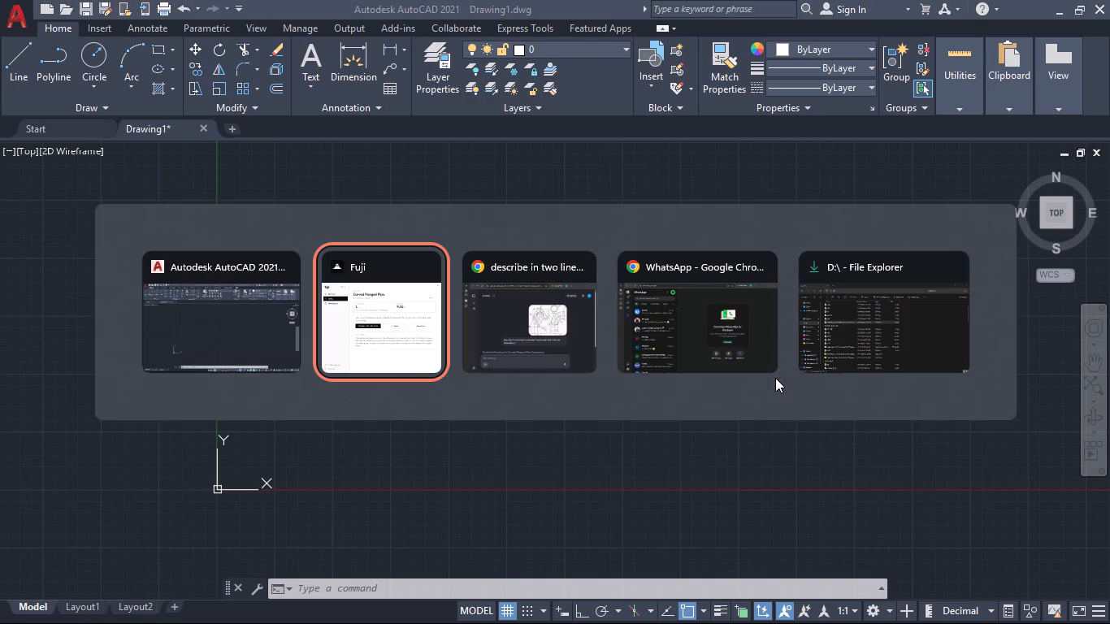
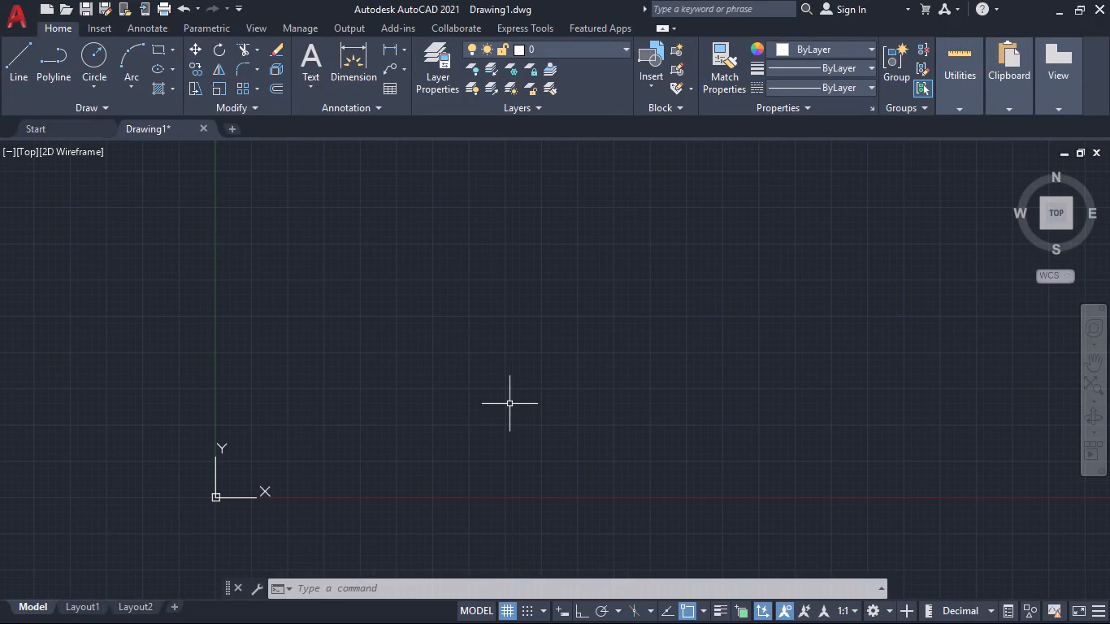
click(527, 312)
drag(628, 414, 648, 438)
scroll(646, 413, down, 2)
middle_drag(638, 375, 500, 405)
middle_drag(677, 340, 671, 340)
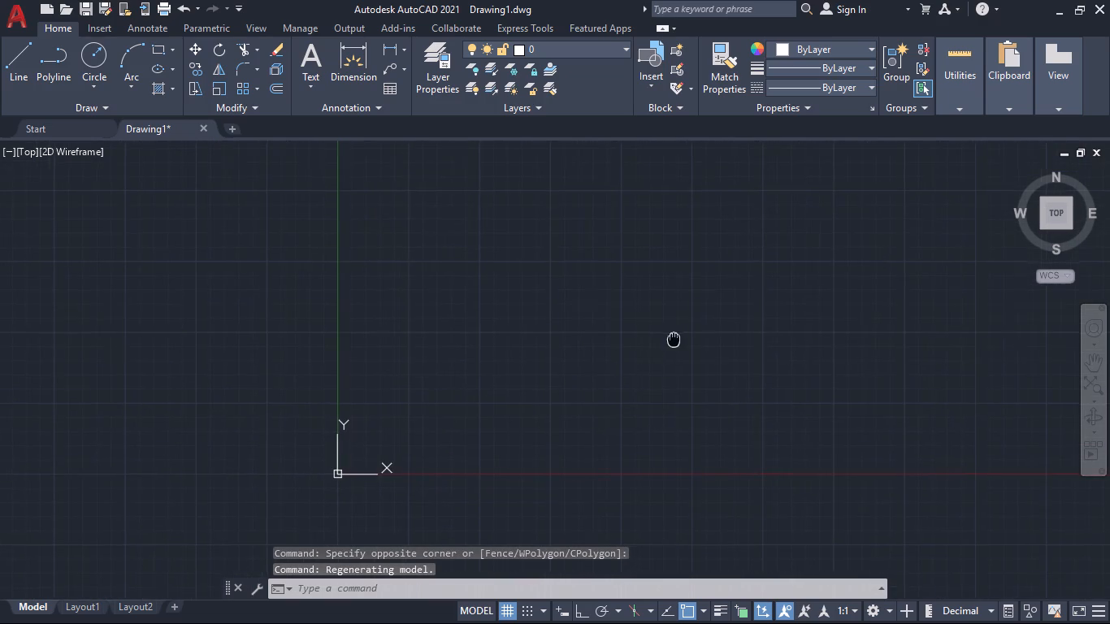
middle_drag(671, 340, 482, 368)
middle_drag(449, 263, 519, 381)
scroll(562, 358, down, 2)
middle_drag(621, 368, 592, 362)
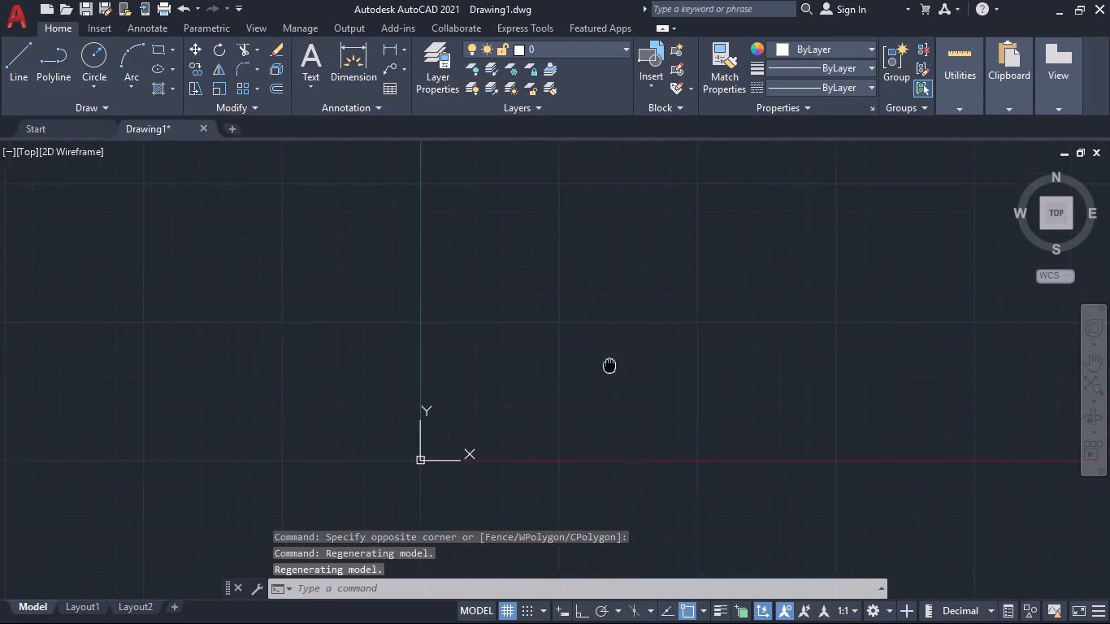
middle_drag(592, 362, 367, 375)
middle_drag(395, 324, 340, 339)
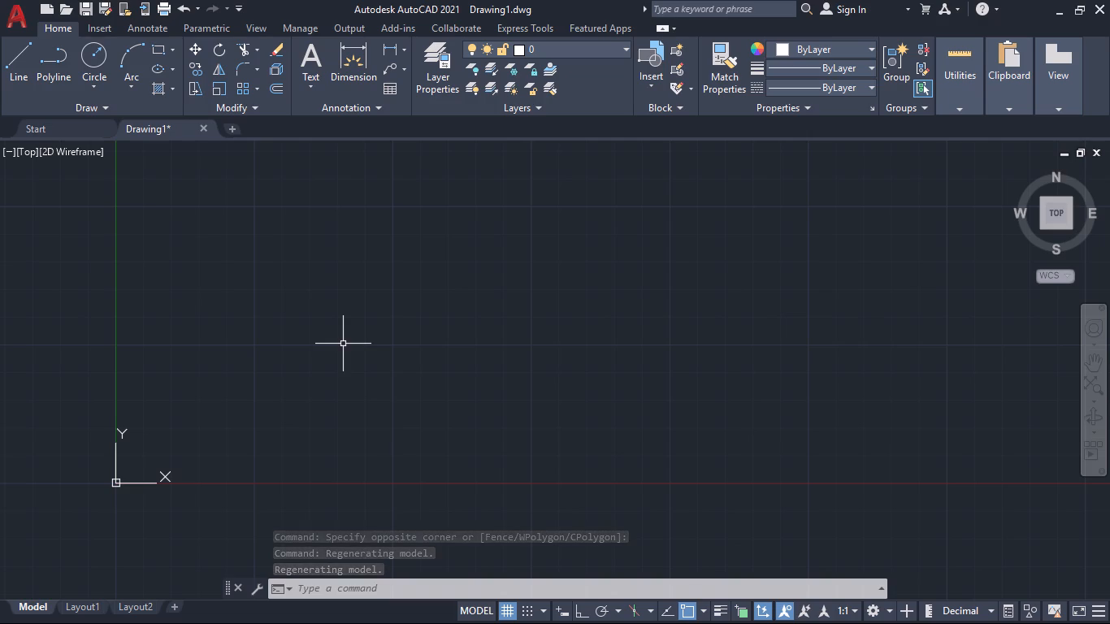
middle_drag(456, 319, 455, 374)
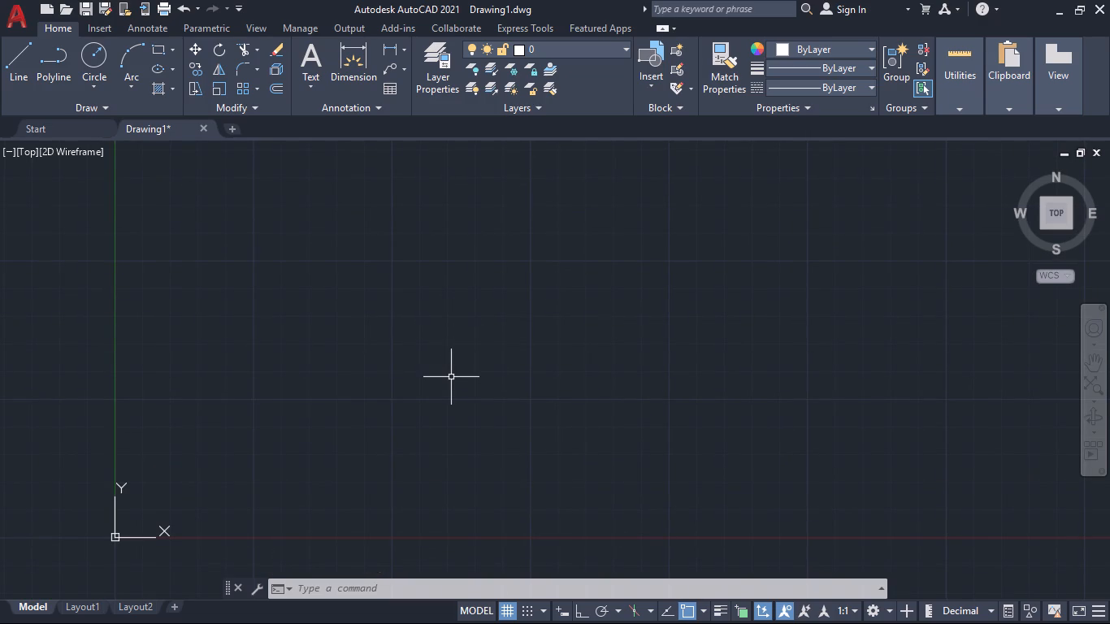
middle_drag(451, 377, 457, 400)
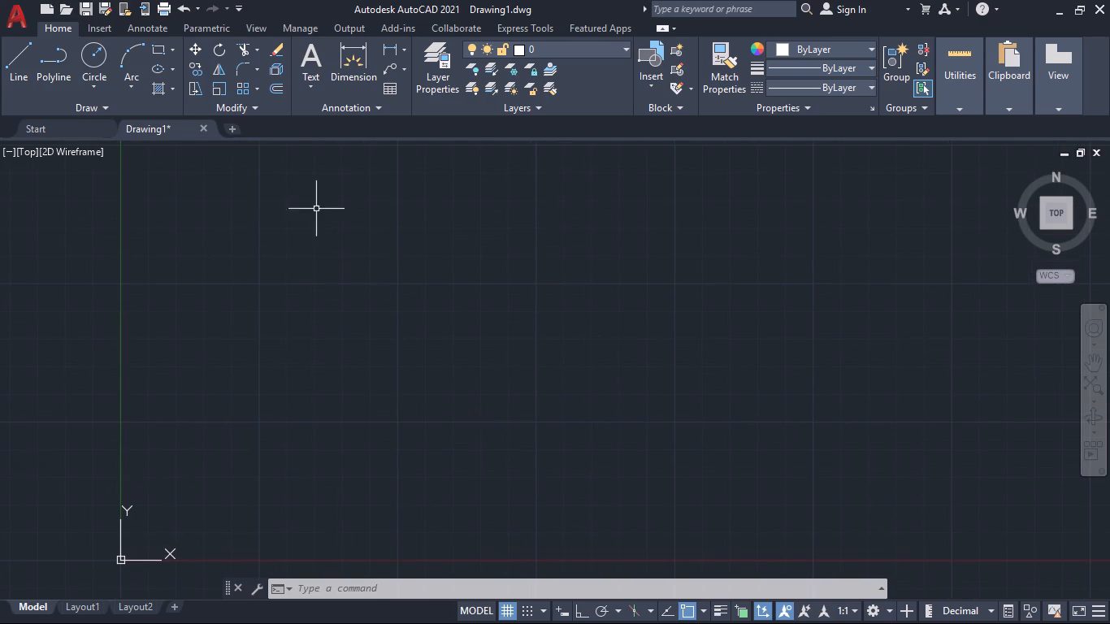
Draw a three-sided polygon circumscribed about a circle of radius 43 in the empty drawing area, with Ortho on and a horizontal base.
click(172, 49)
click(180, 110)
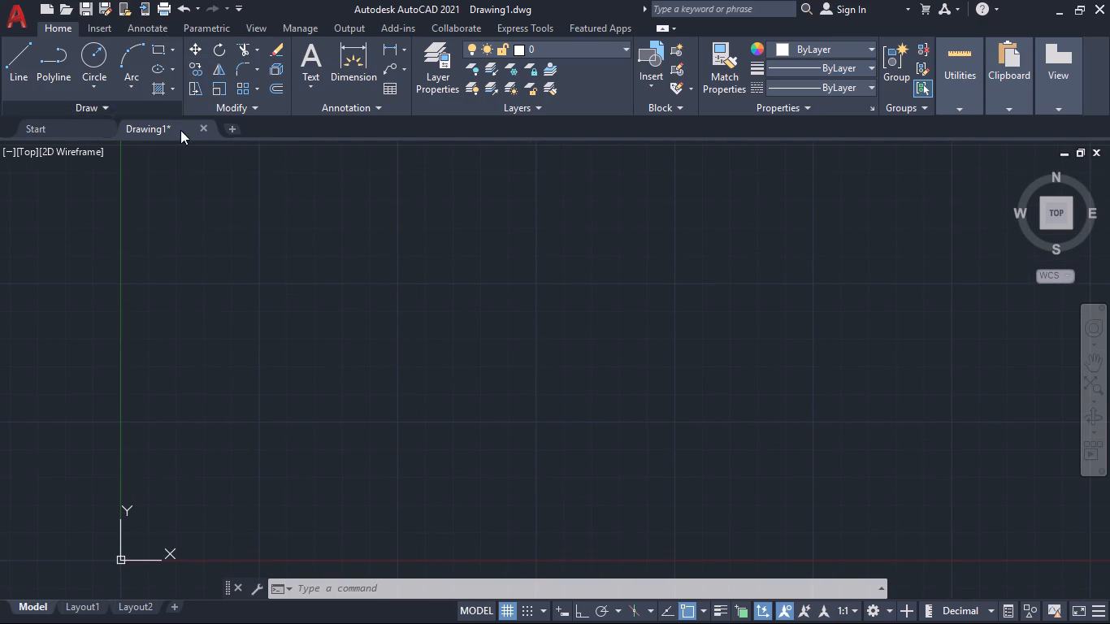
key(3)
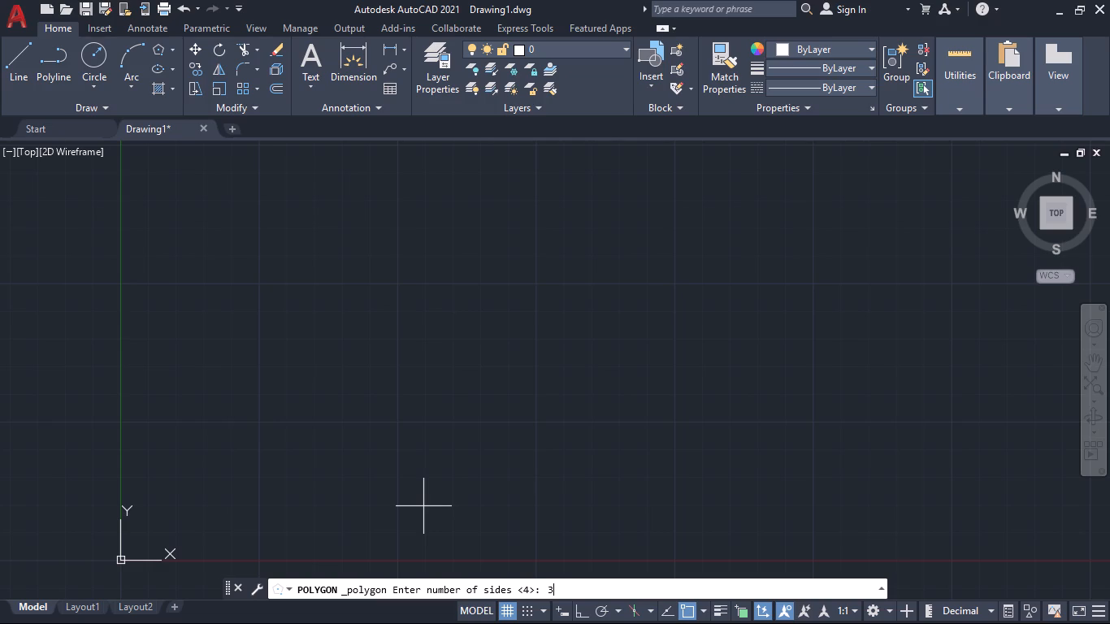
key(Return)
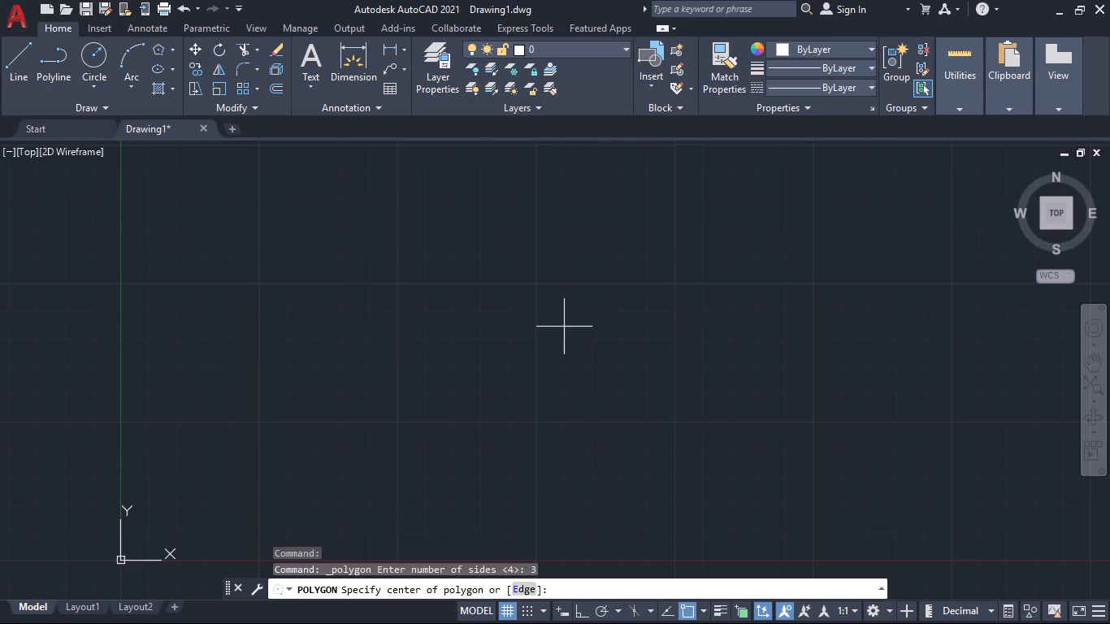
click(537, 271)
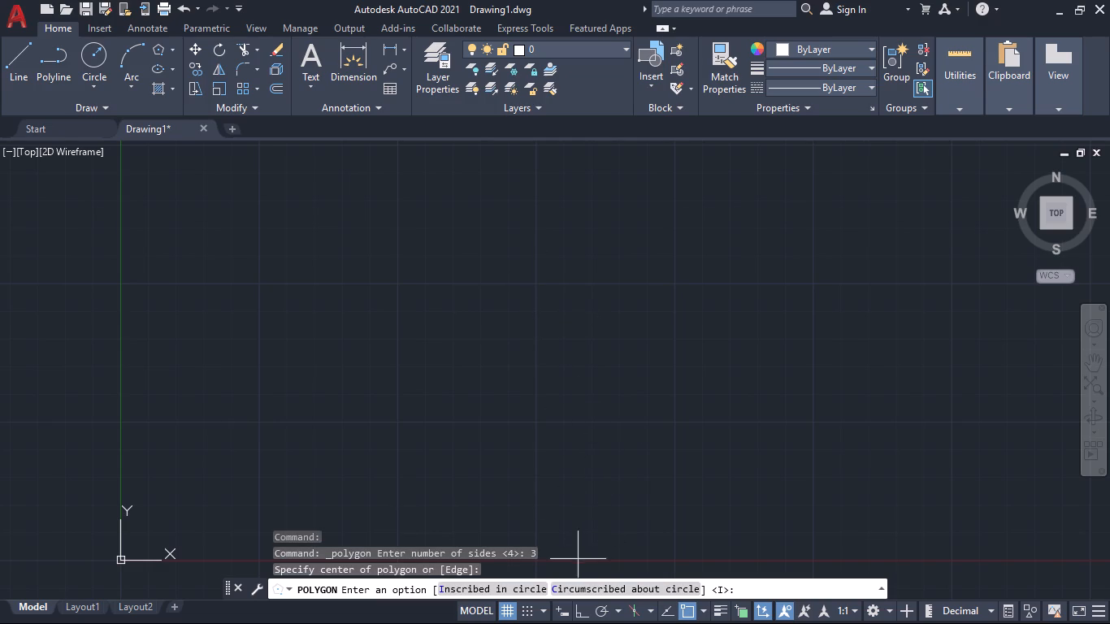
click(558, 586)
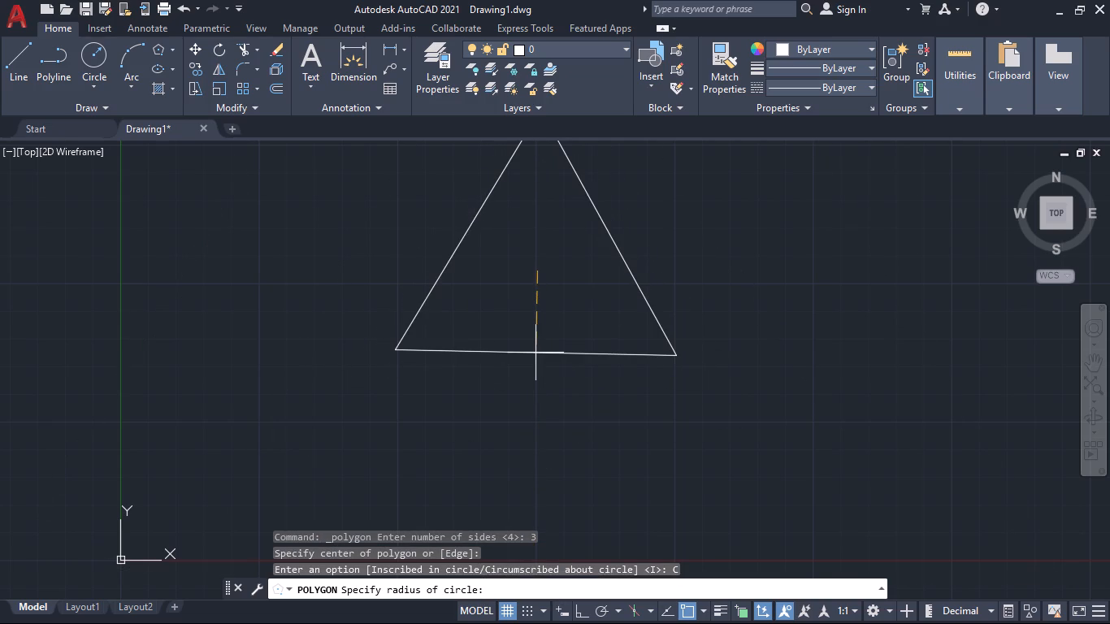
scroll(541, 346, down, 1)
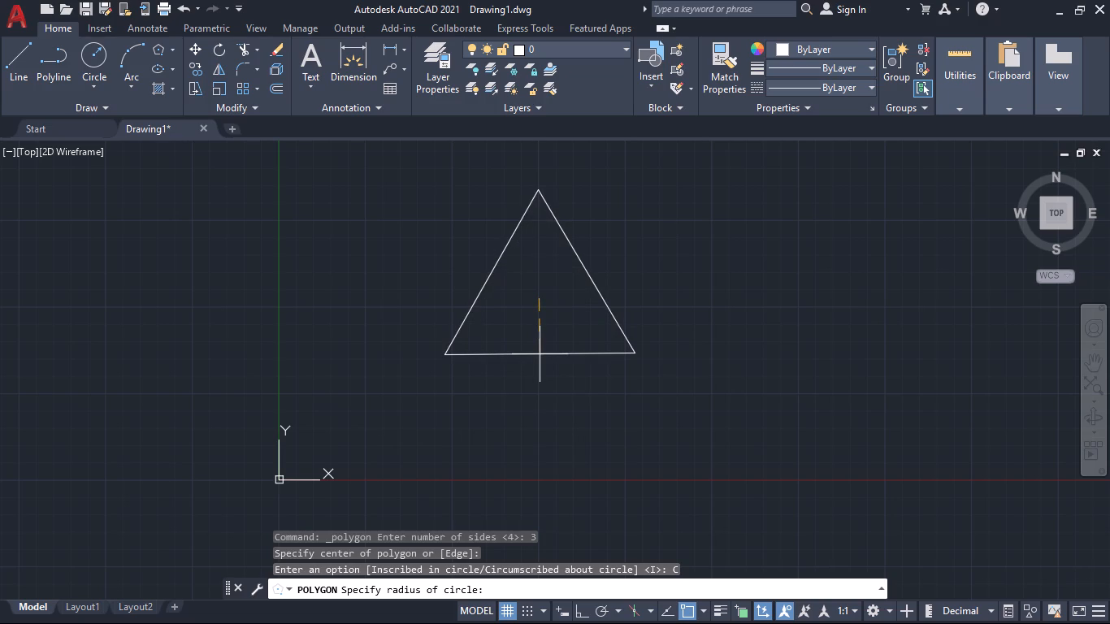
scroll(577, 350, down, 3)
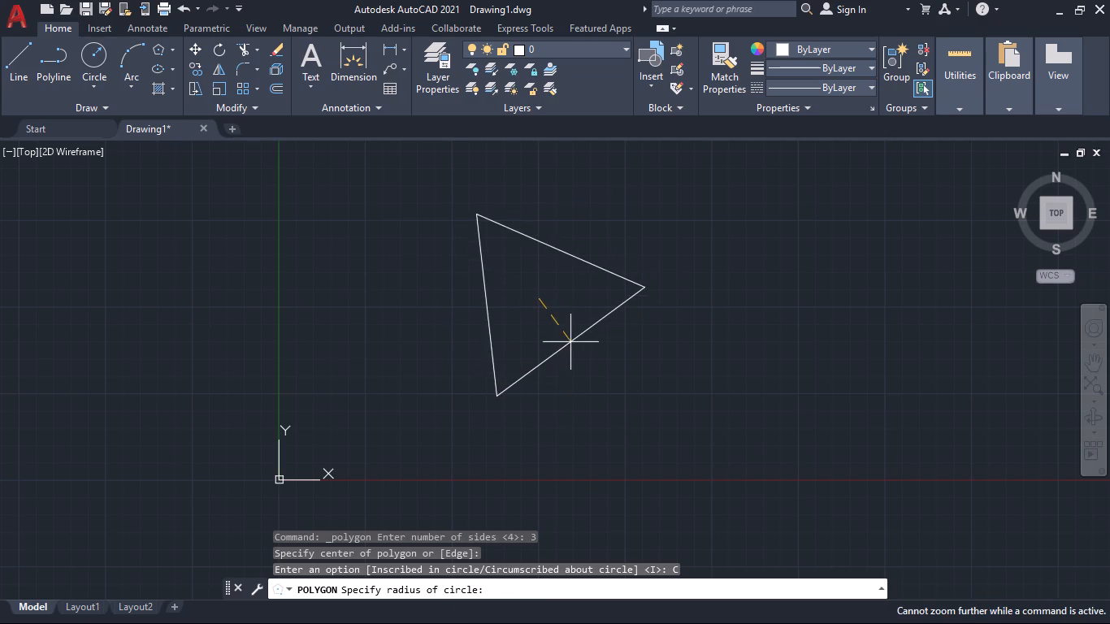
scroll(570, 342, down, 1)
scroll(567, 340, up, 4)
scroll(567, 340, down, 3)
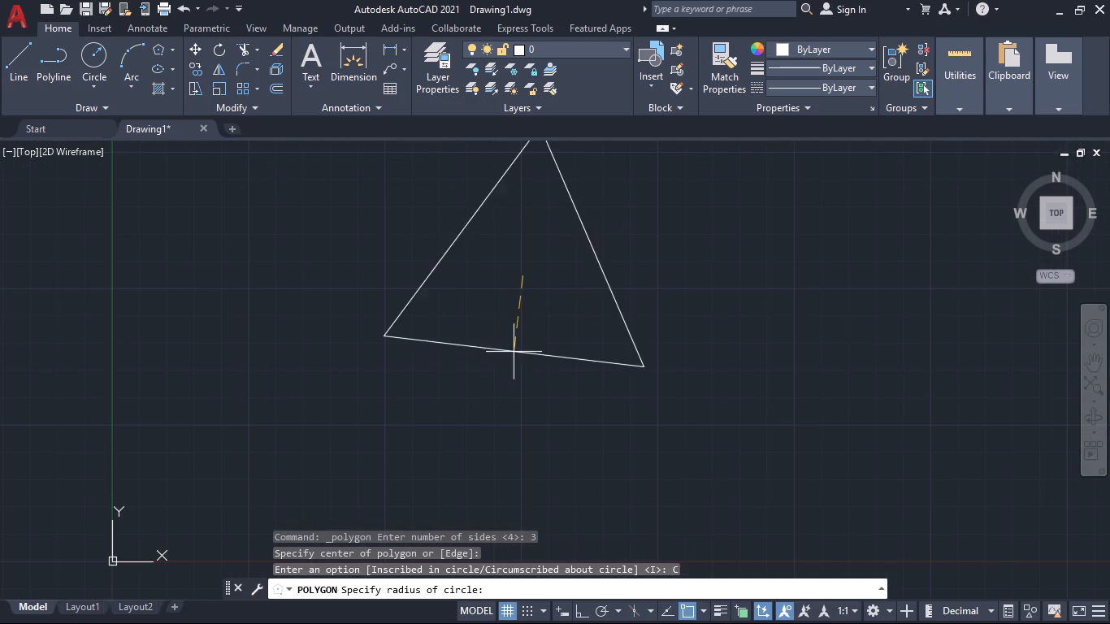
click(581, 607)
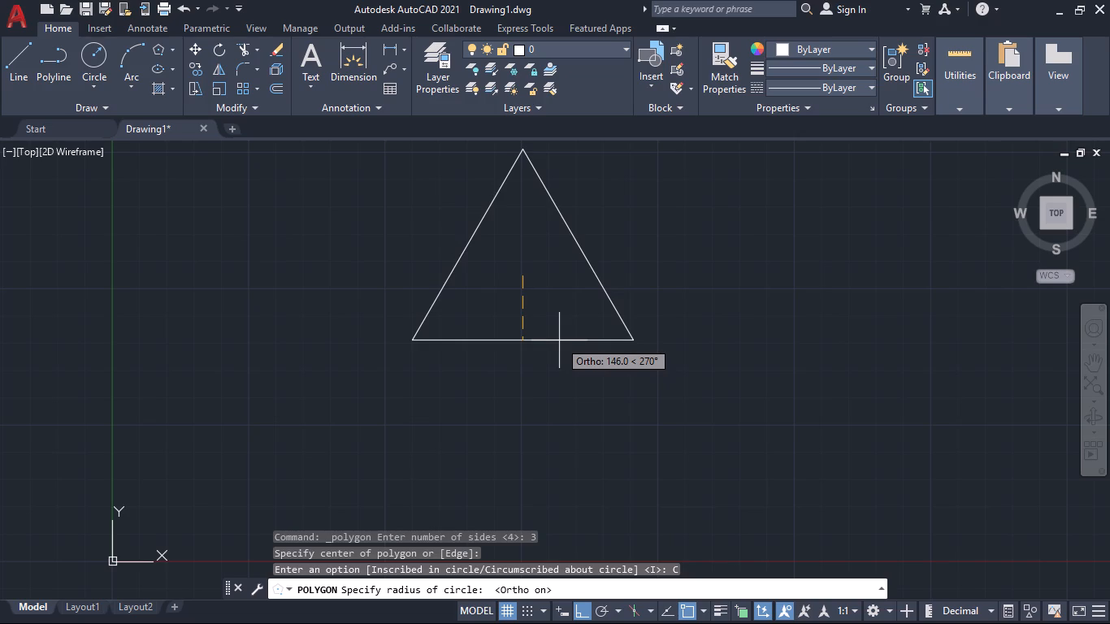
scroll(559, 340, down, 4)
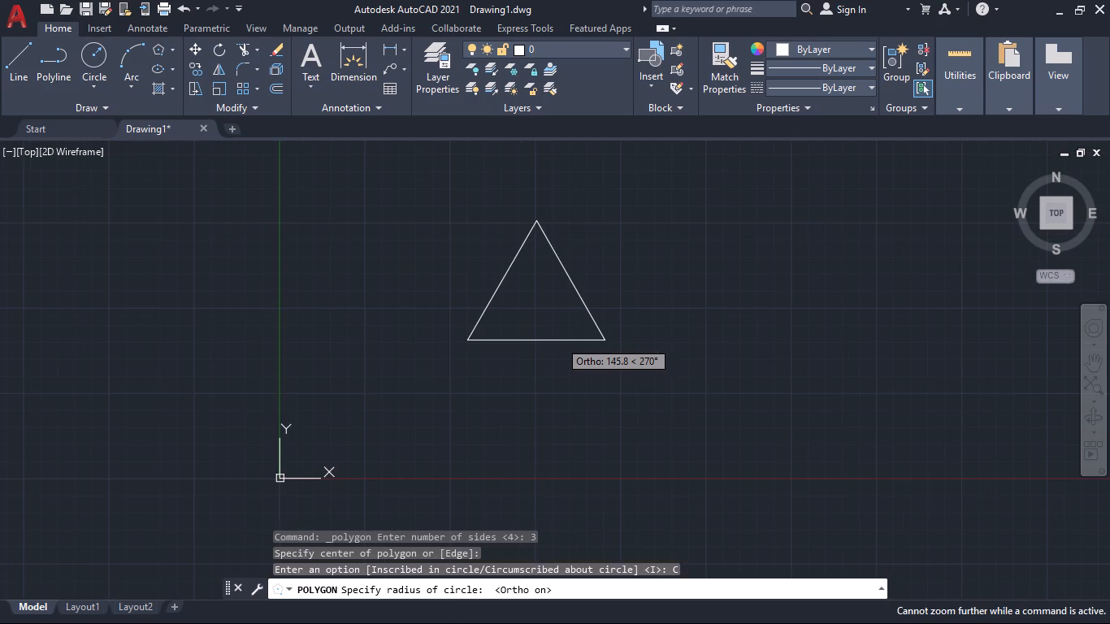
scroll(559, 340, down, 2)
scroll(559, 340, up, 3)
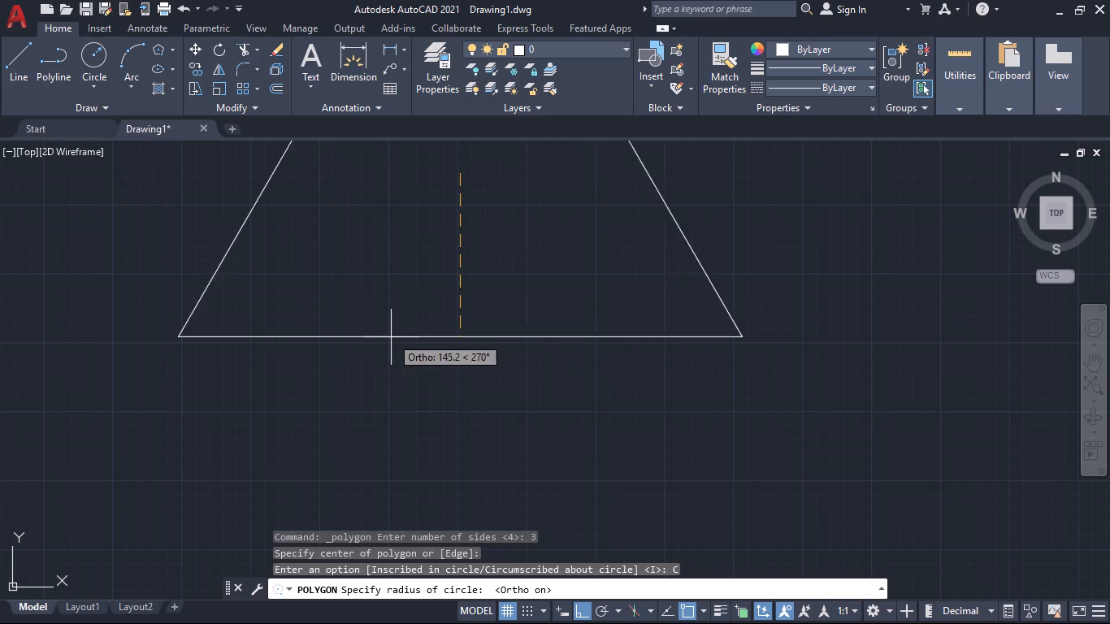
scroll(391, 348, down, 2)
scroll(418, 349, up, 2)
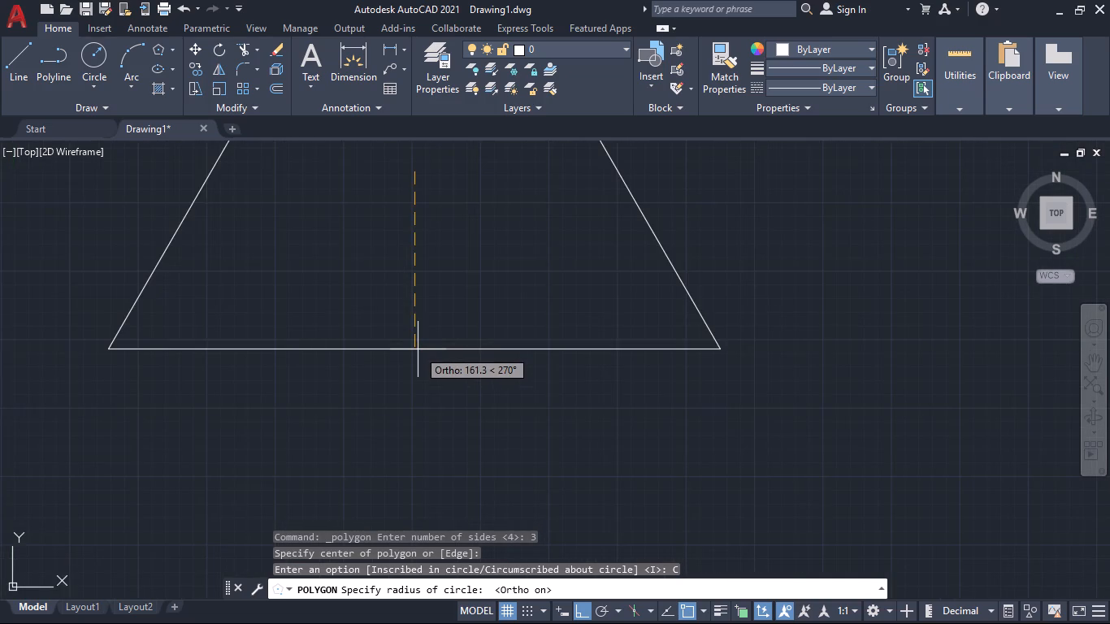
scroll(418, 349, down, 3)
scroll(418, 349, up, 2)
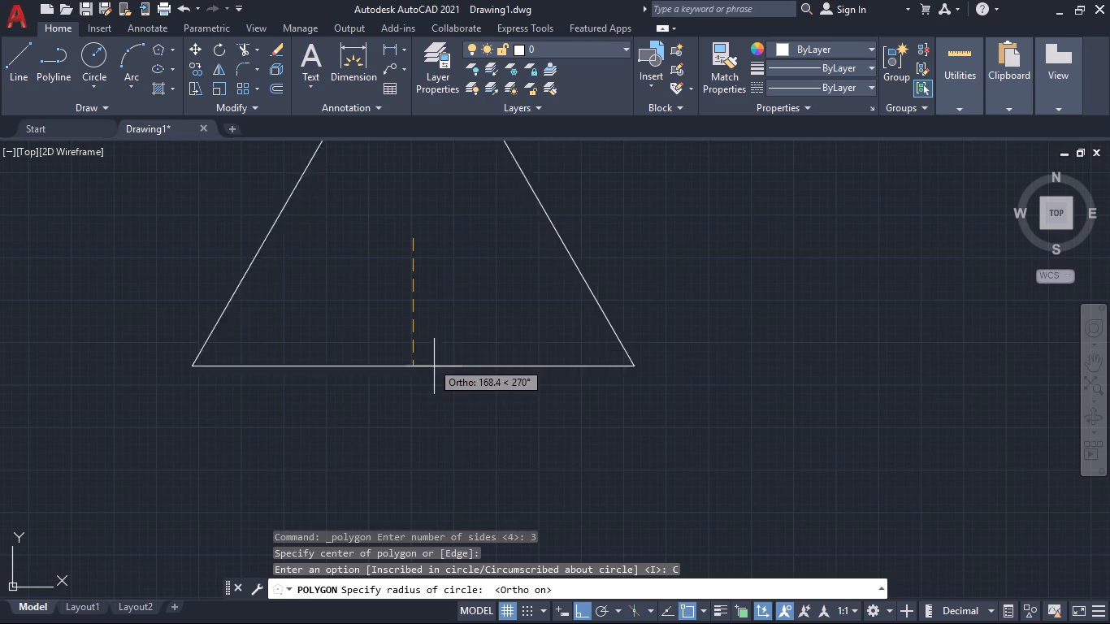
scroll(436, 378, down, 2)
scroll(434, 379, up, 2)
middle_drag(431, 375, 484, 411)
scroll(484, 411, down, 1)
middle_drag(459, 366, 478, 406)
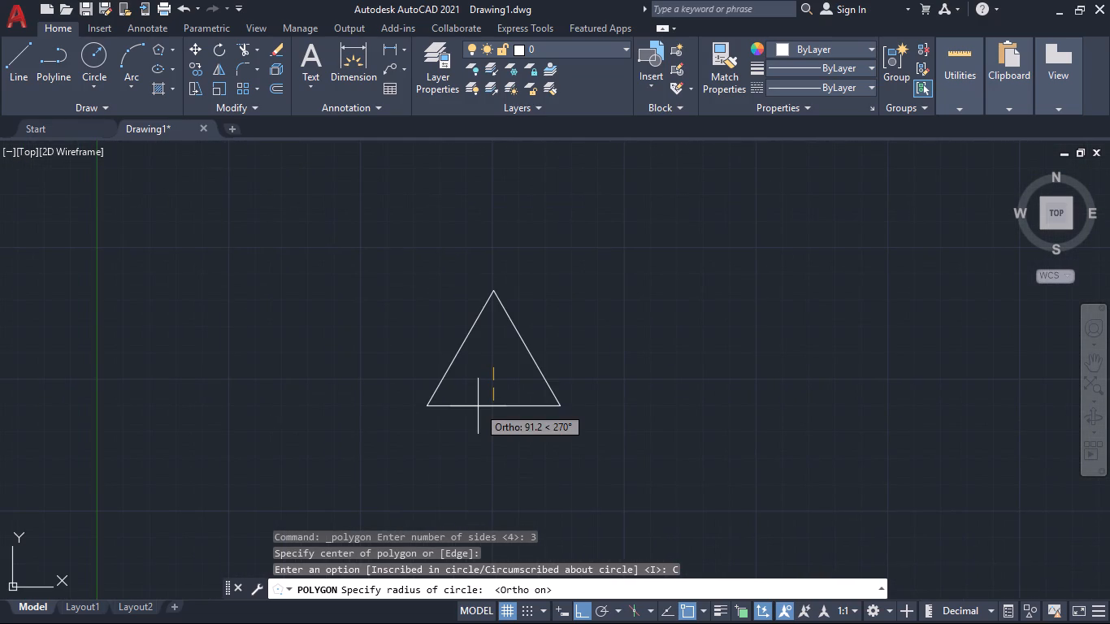
middle_drag(478, 406, 454, 401)
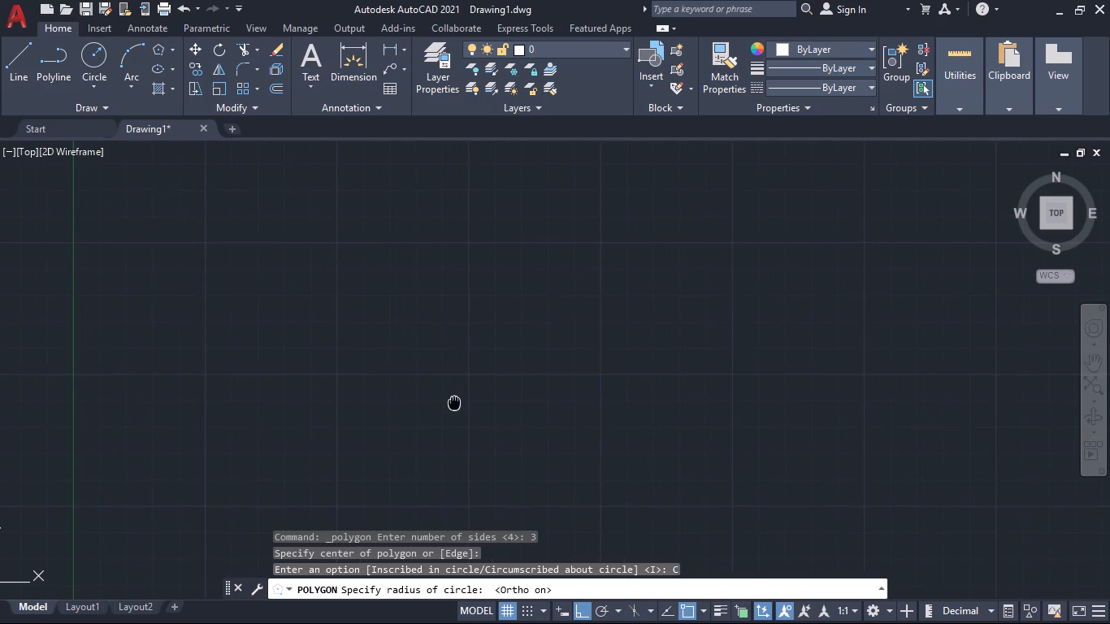
middle_drag(454, 401, 452, 395)
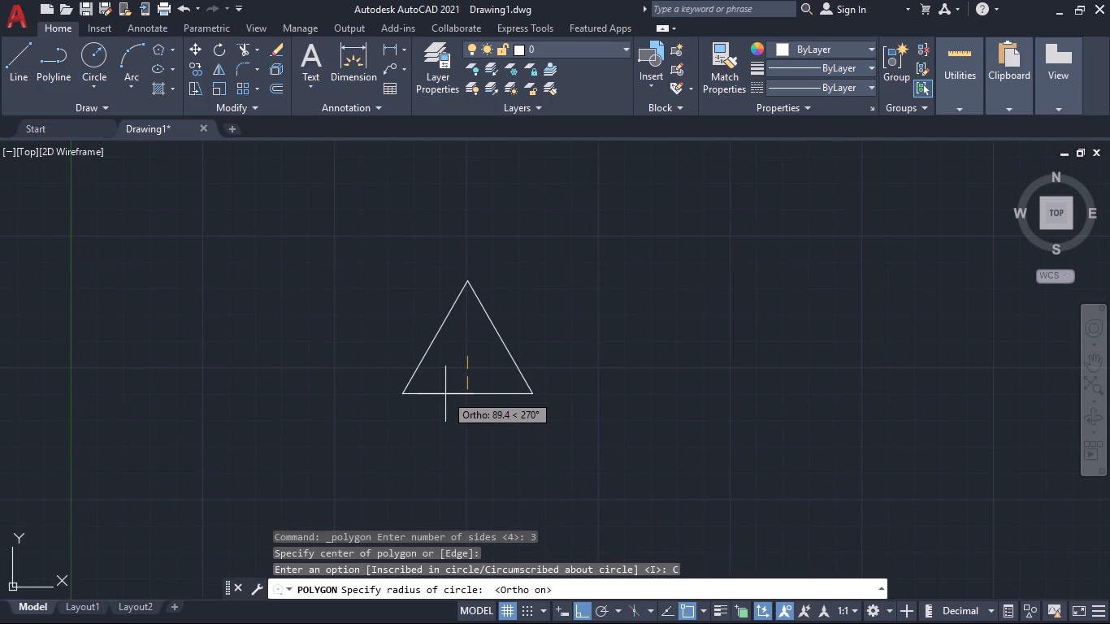
middle_drag(445, 394, 470, 394)
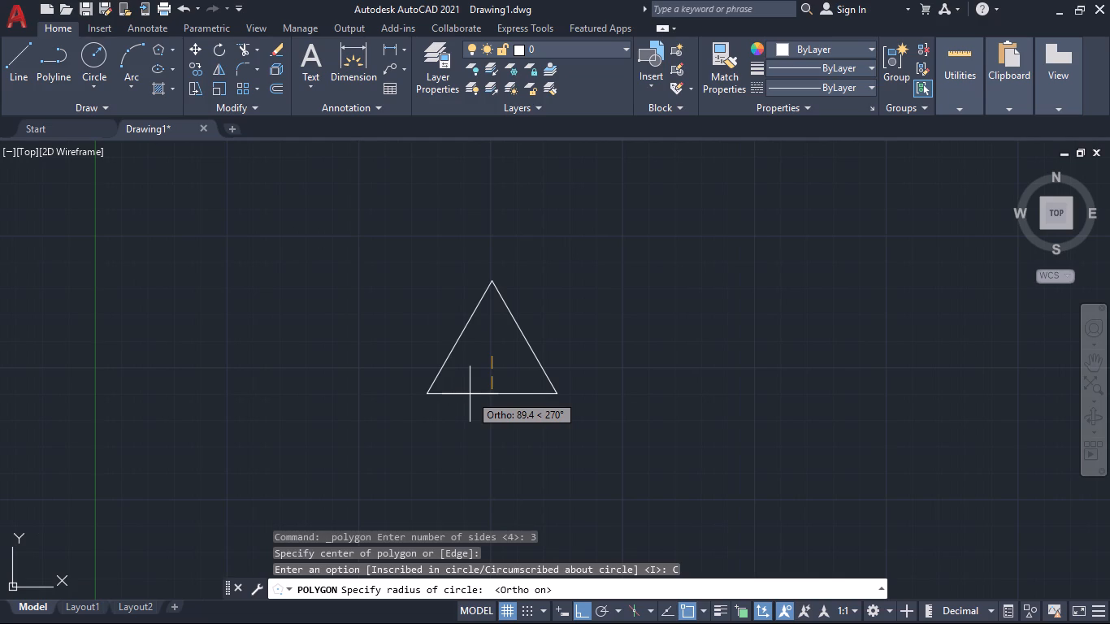
middle_drag(470, 394, 425, 392)
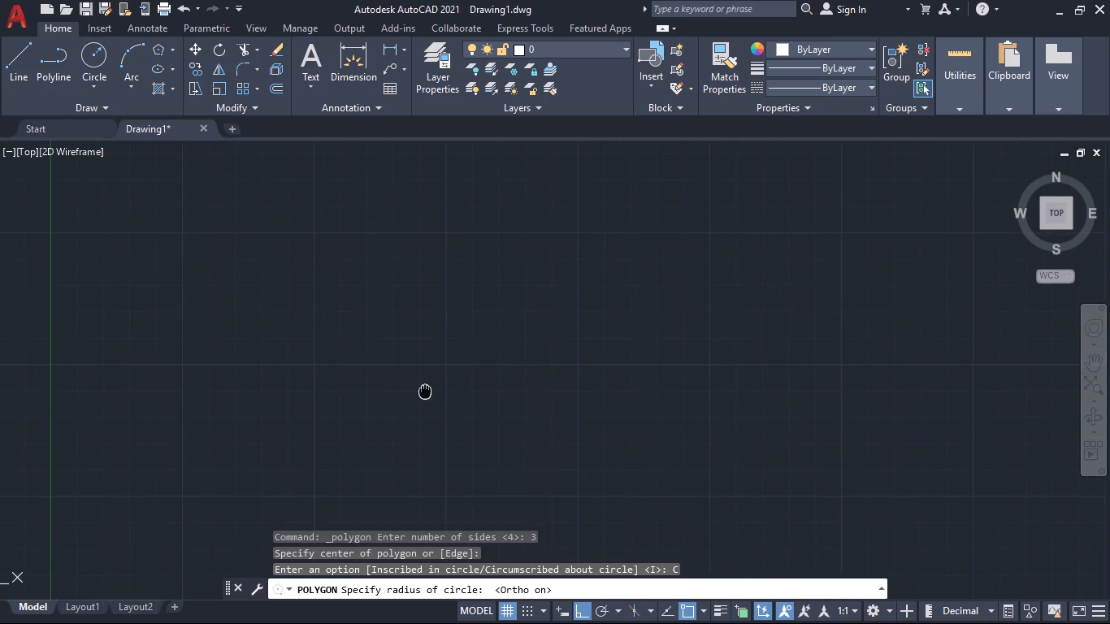
middle_drag(425, 392, 516, 414)
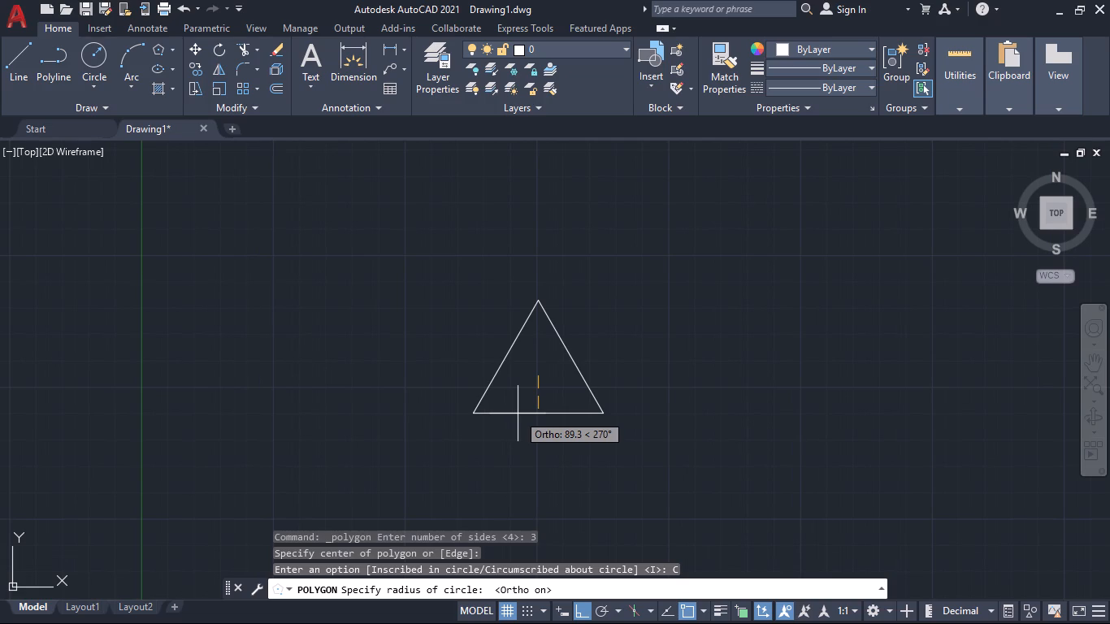
middle_drag(518, 414, 504, 403)
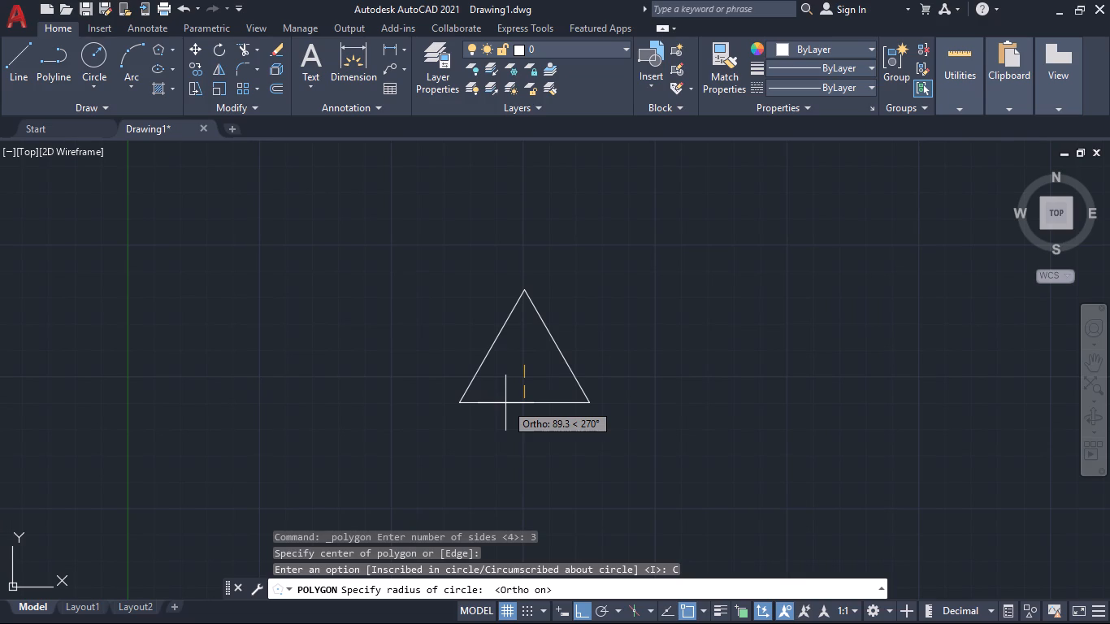
middle_drag(505, 403, 501, 393)
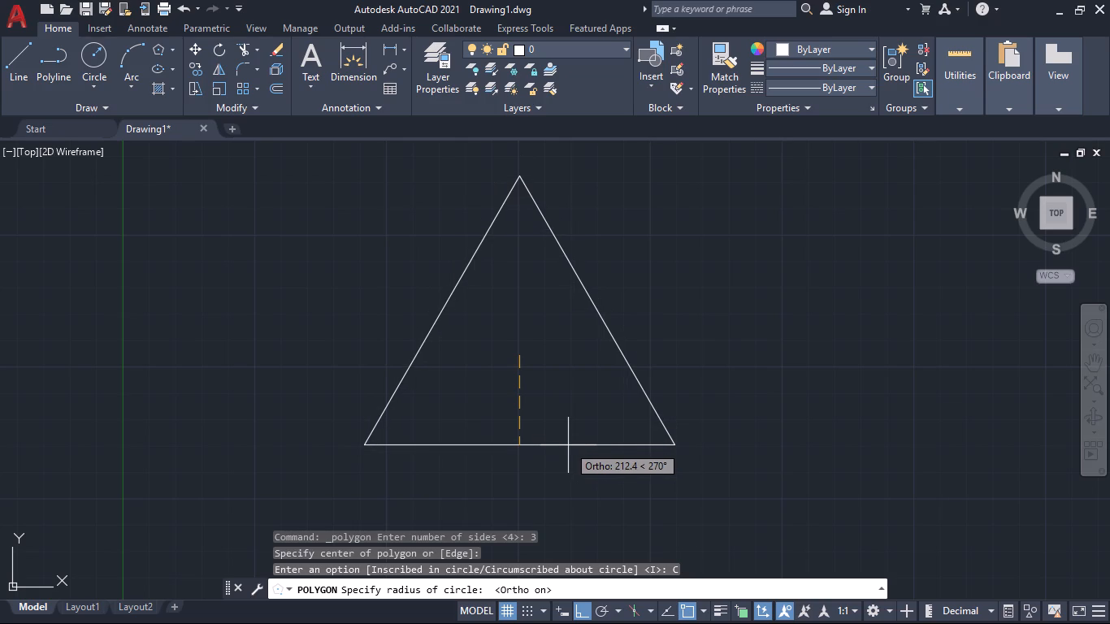
middle_drag(568, 445, 587, 437)
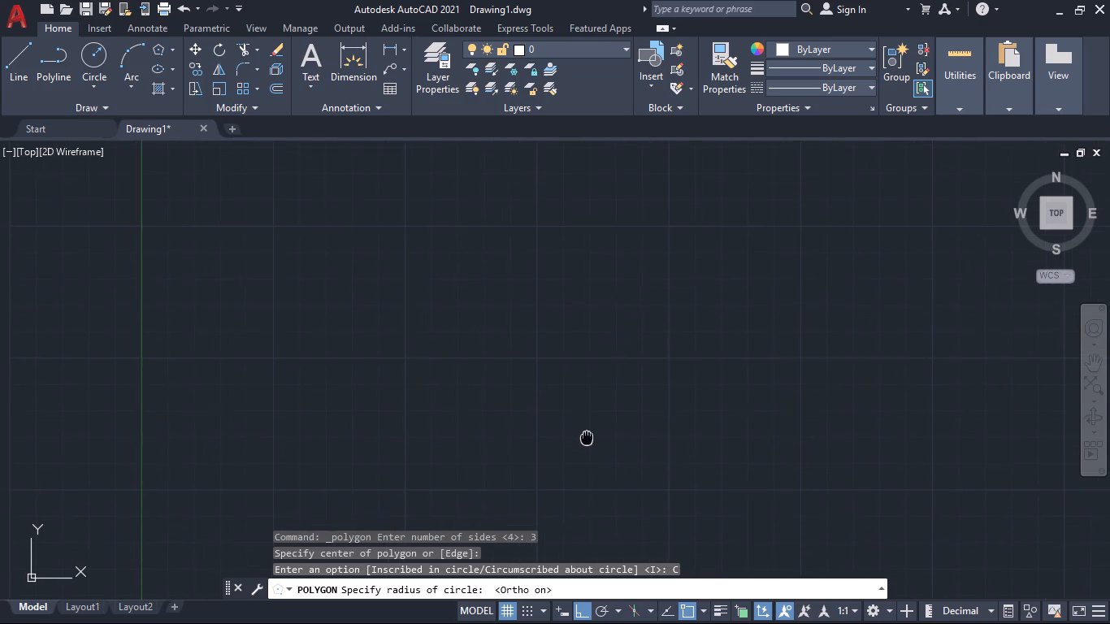
middle_drag(587, 437, 584, 440)
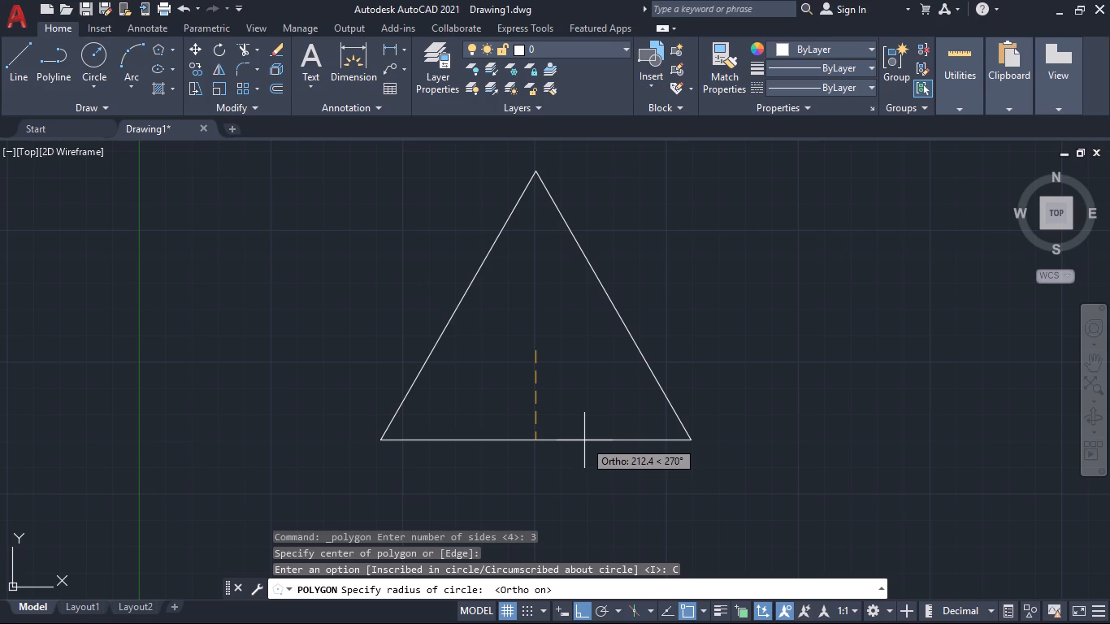
middle_drag(584, 440, 586, 433)
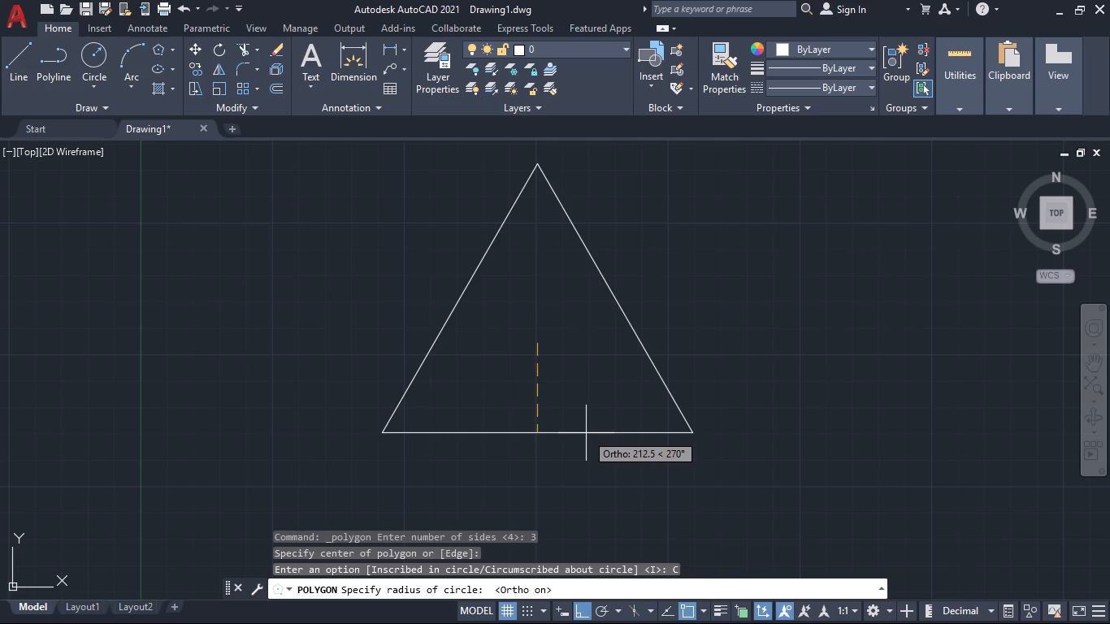
middle_drag(586, 433, 596, 436)
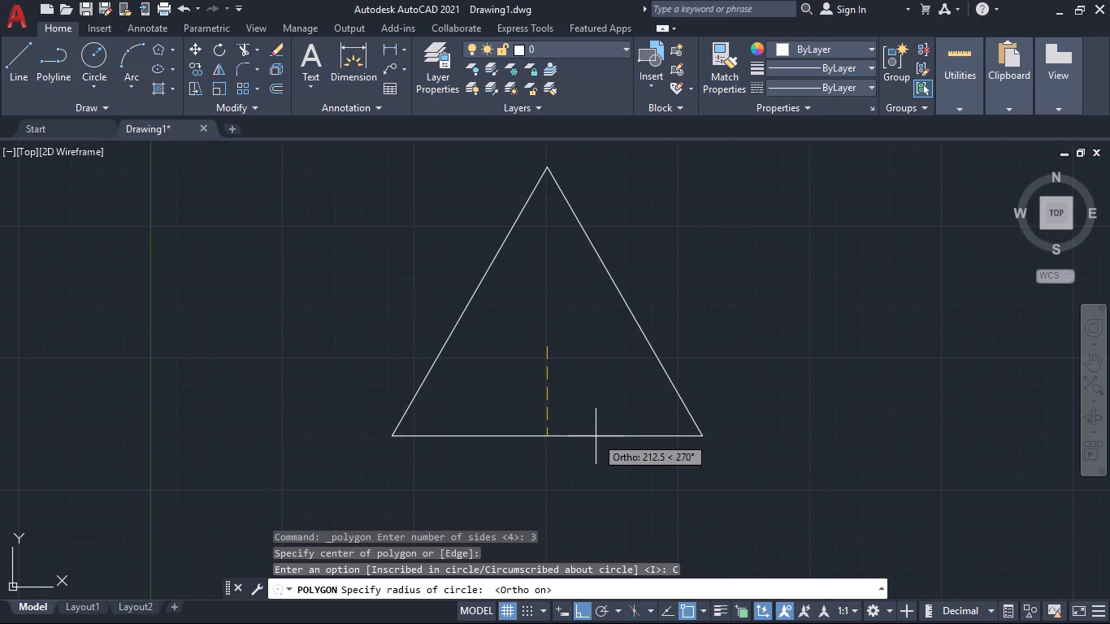
text(43)
key(Return)
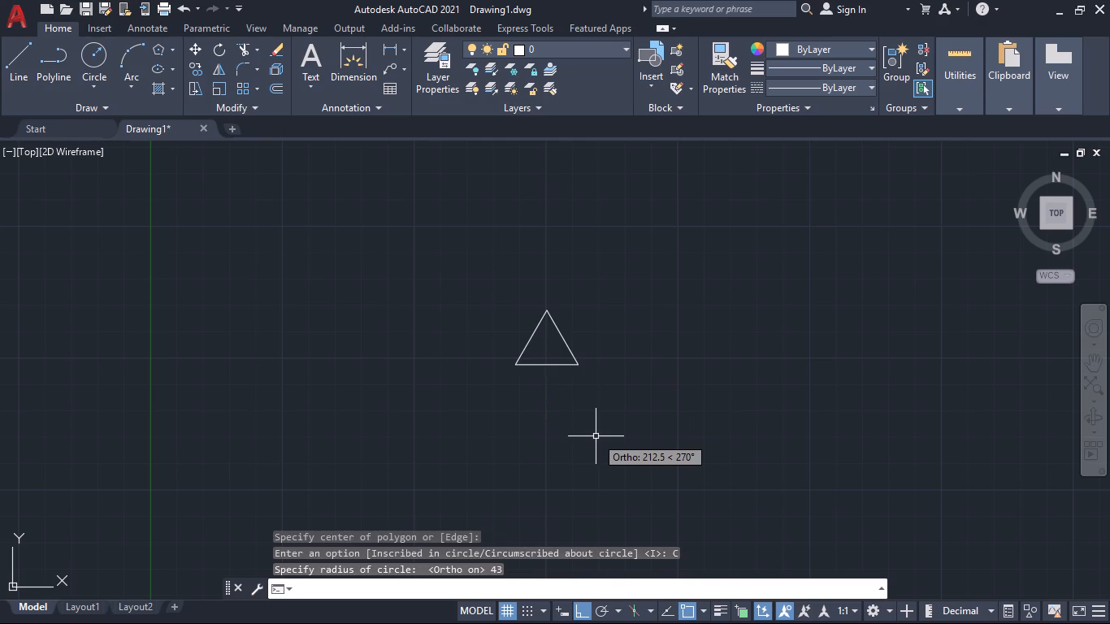
Draw a circle tangent to all three sides of the triangle using the Tan, Tan, Tan circle.
scroll(591, 439, down, 1)
scroll(554, 439, up, 1)
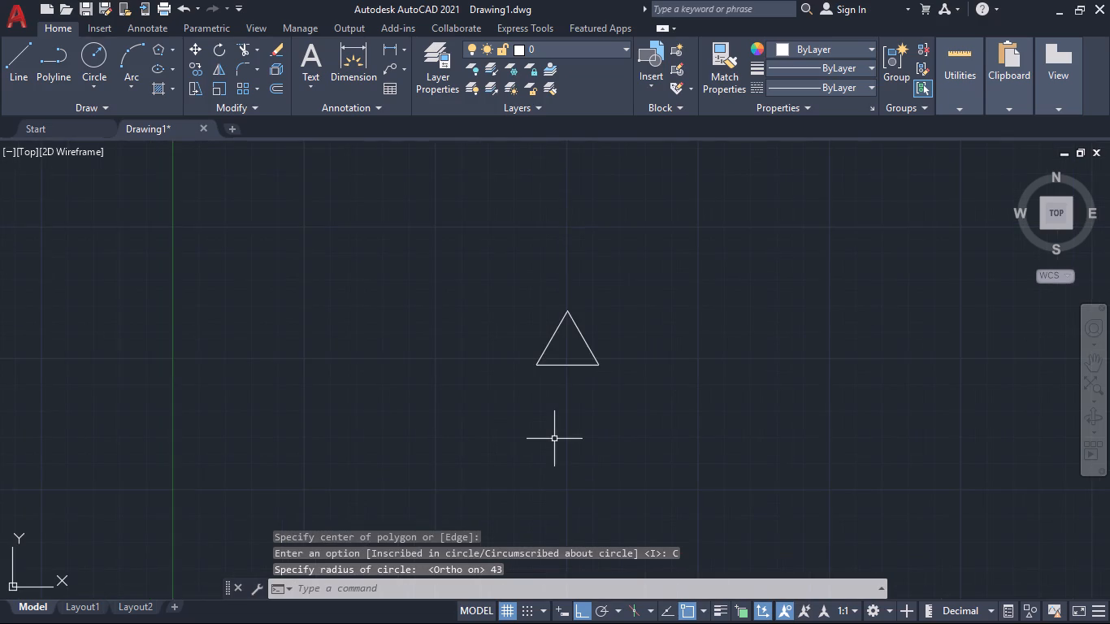
scroll(563, 426, up, 1)
middle_drag(563, 426, 574, 476)
scroll(574, 419, up, 2)
middle_drag(574, 418, 553, 441)
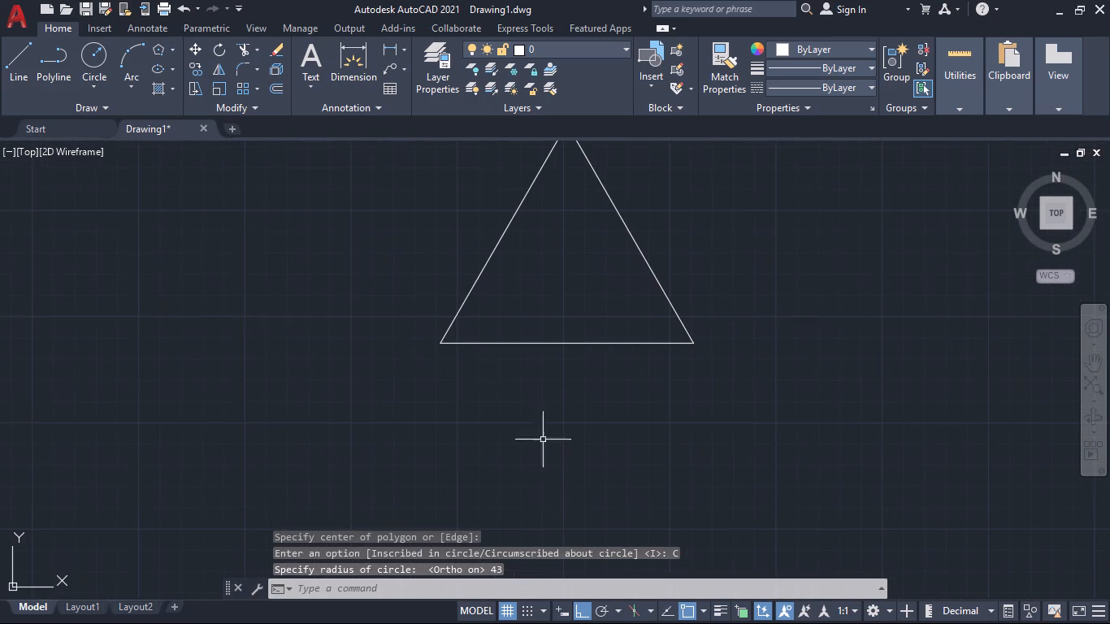
click(86, 56)
click(94, 84)
click(128, 287)
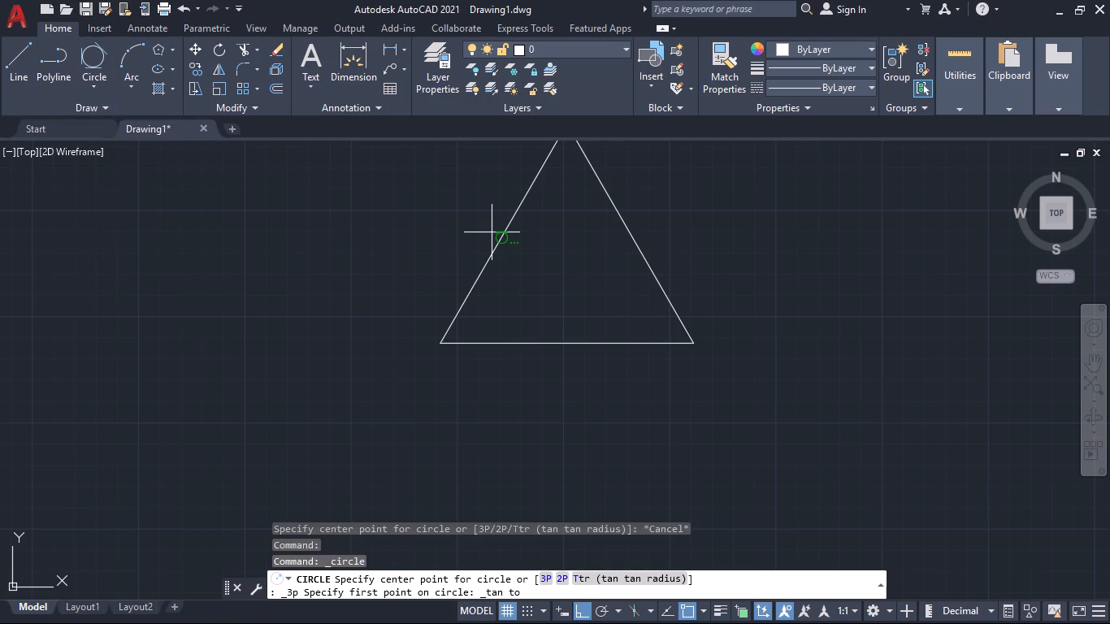
click(499, 235)
click(633, 237)
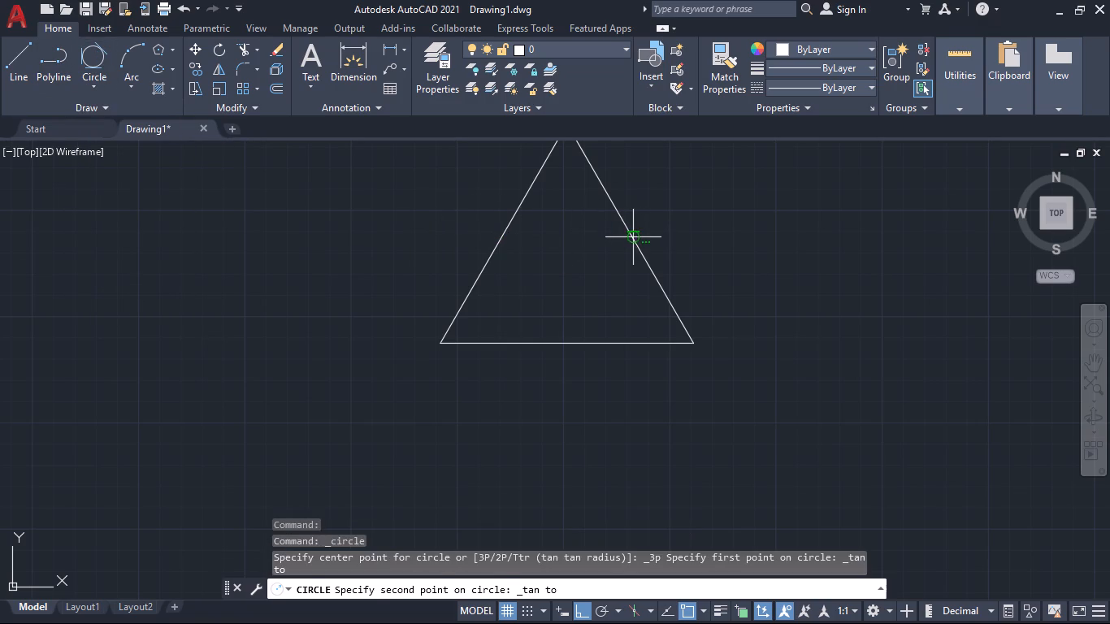
click(568, 342)
Draw a second three-sided polygon inscribed in a circle of radius 43, in the empty area west of the first triangle.
scroll(614, 373, down, 1)
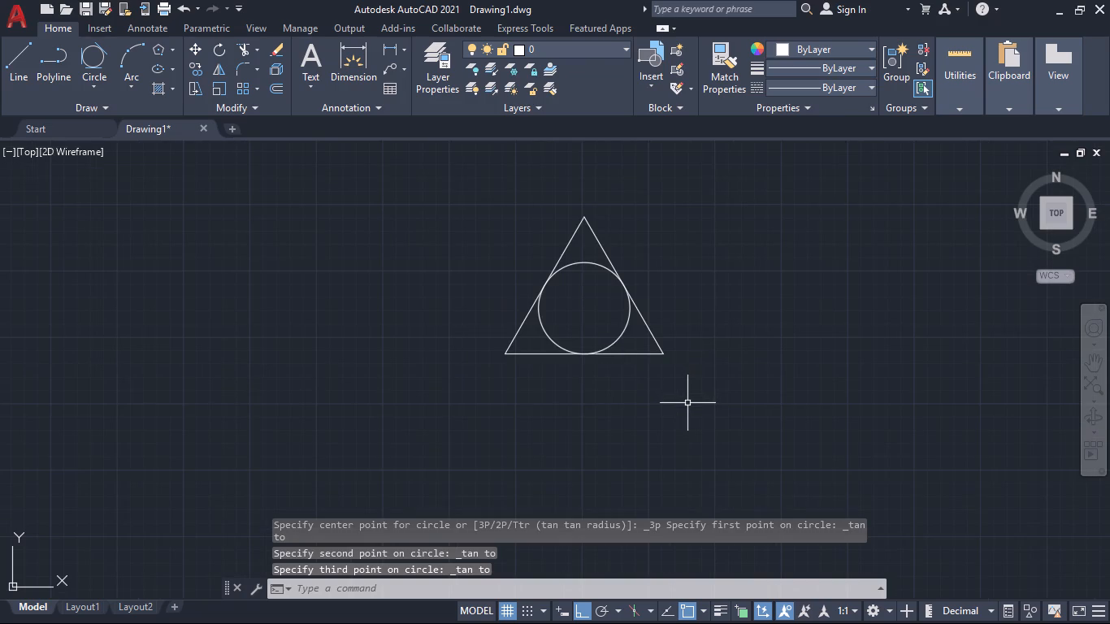
middle_drag(687, 403, 609, 396)
middle_drag(557, 431, 566, 457)
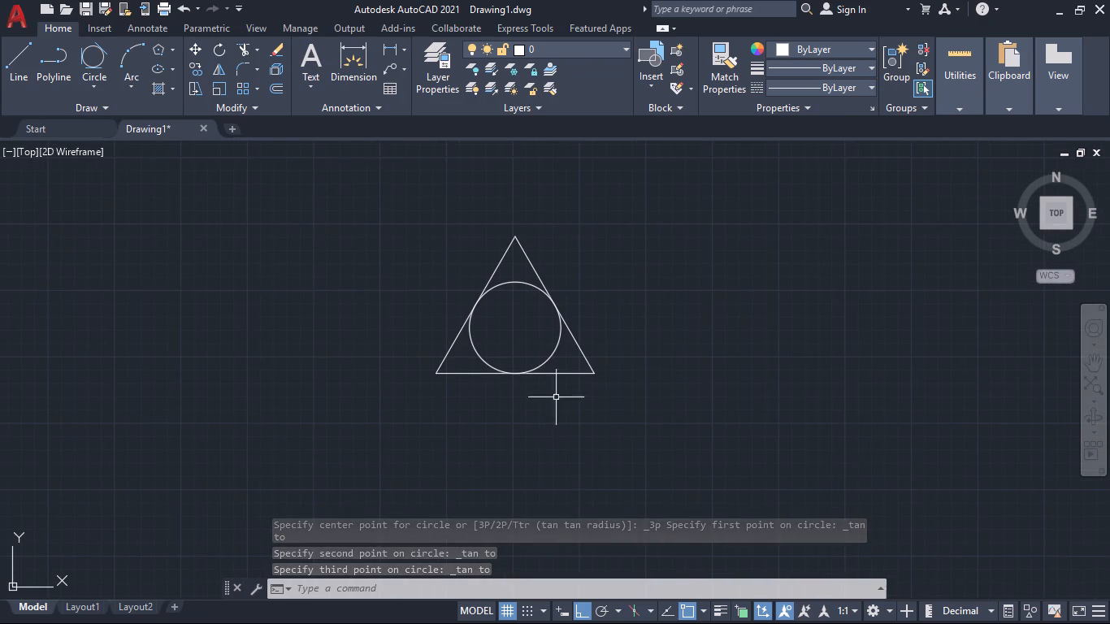
scroll(492, 265, up, 2)
middle_drag(527, 273, 513, 221)
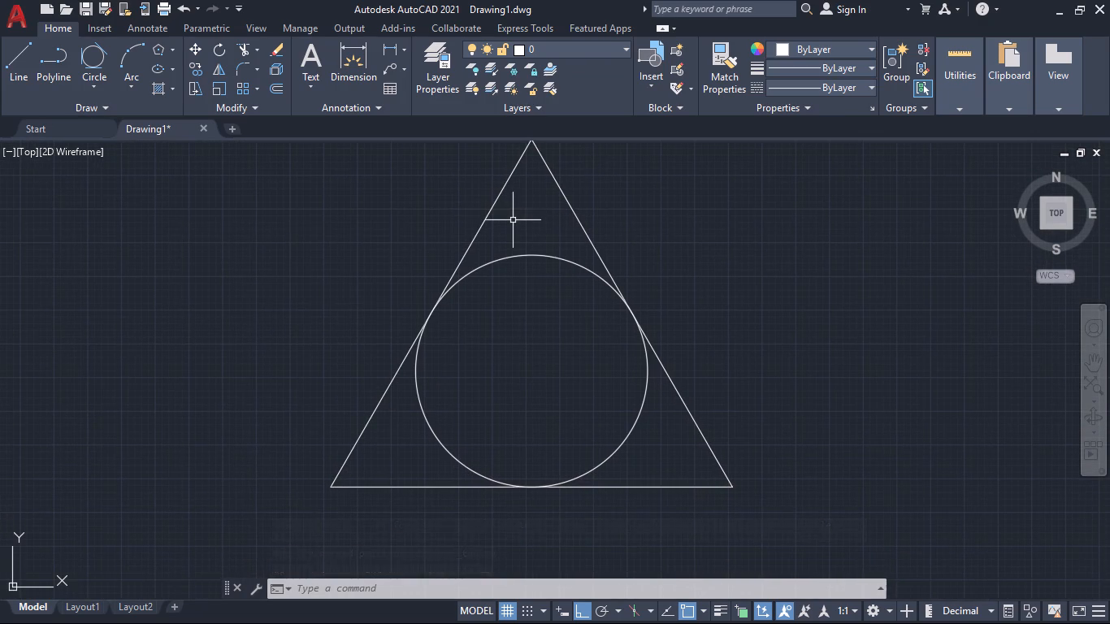
scroll(656, 249, down, 1)
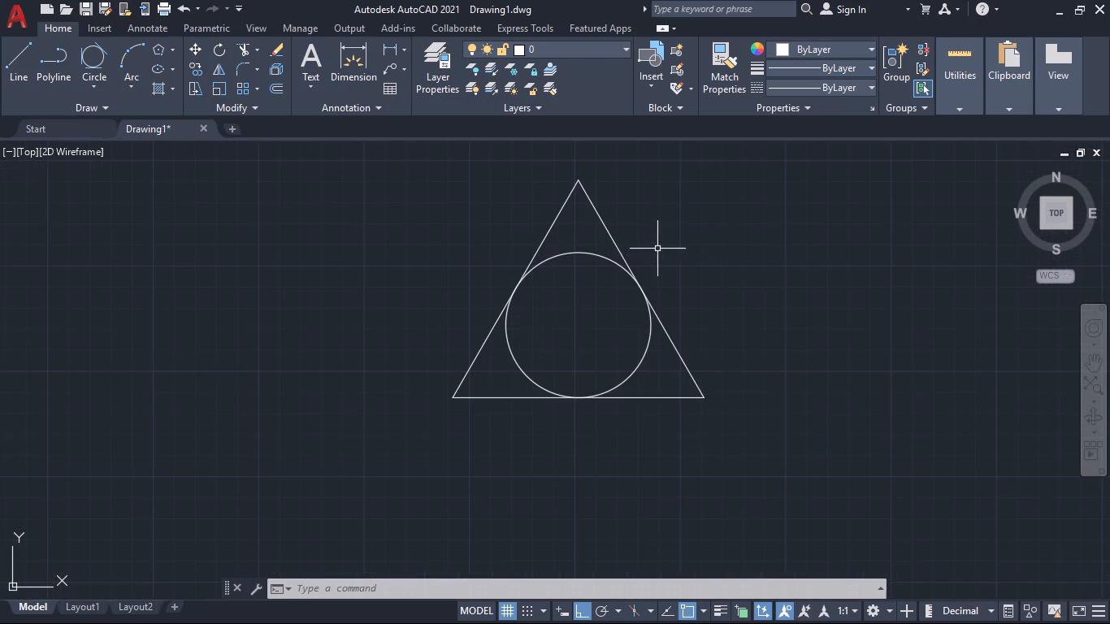
middle_drag(713, 286, 700, 251)
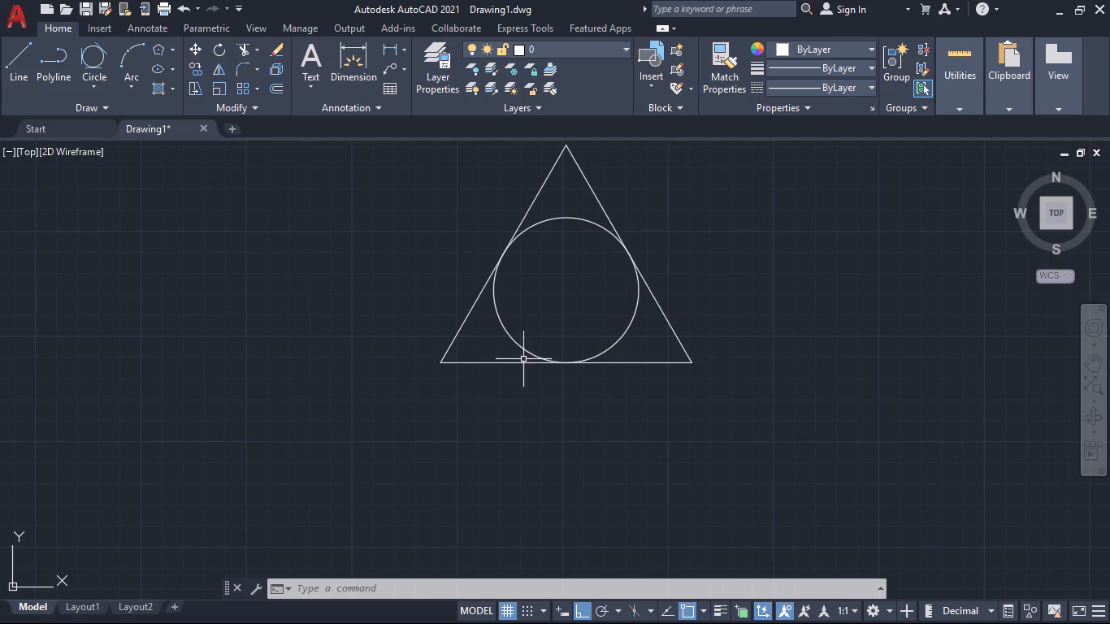
click(158, 50)
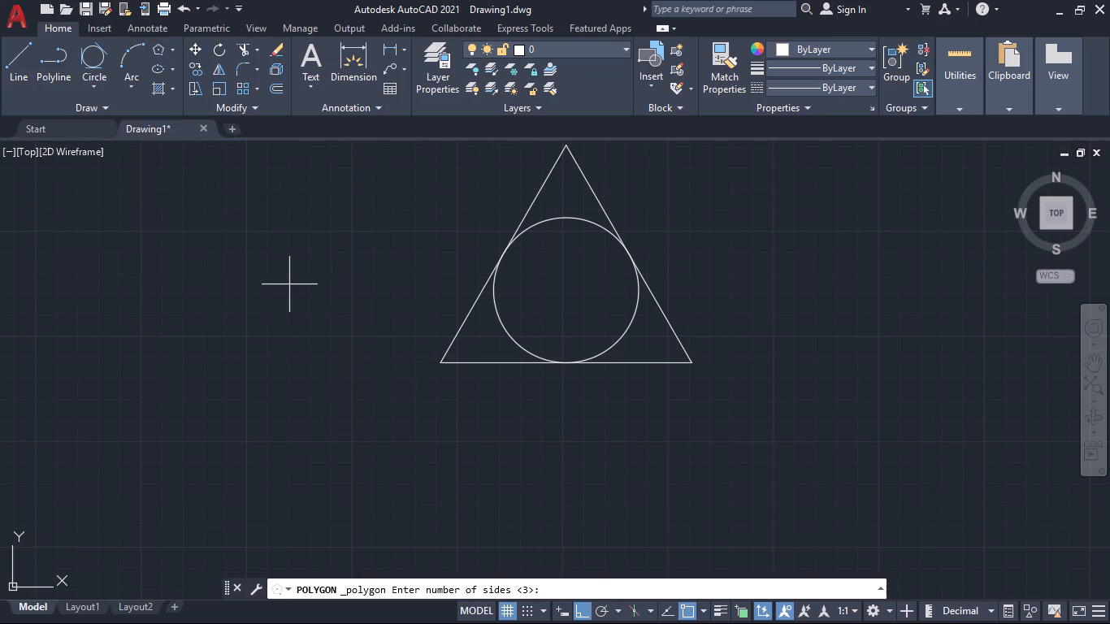
key(Return)
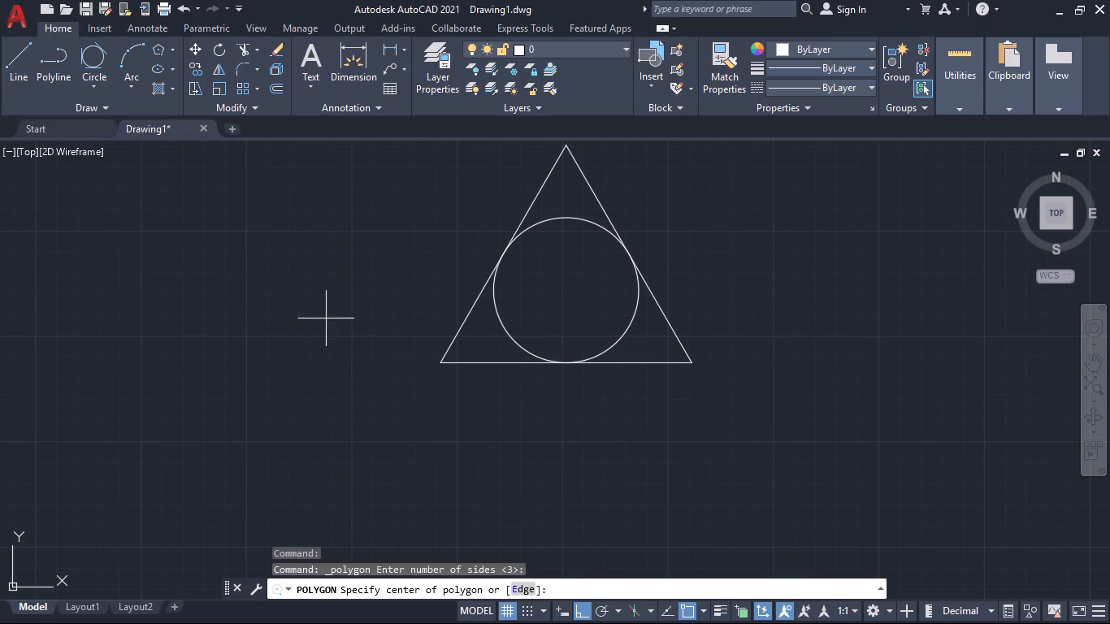
middle_drag(316, 325, 453, 327)
click(326, 263)
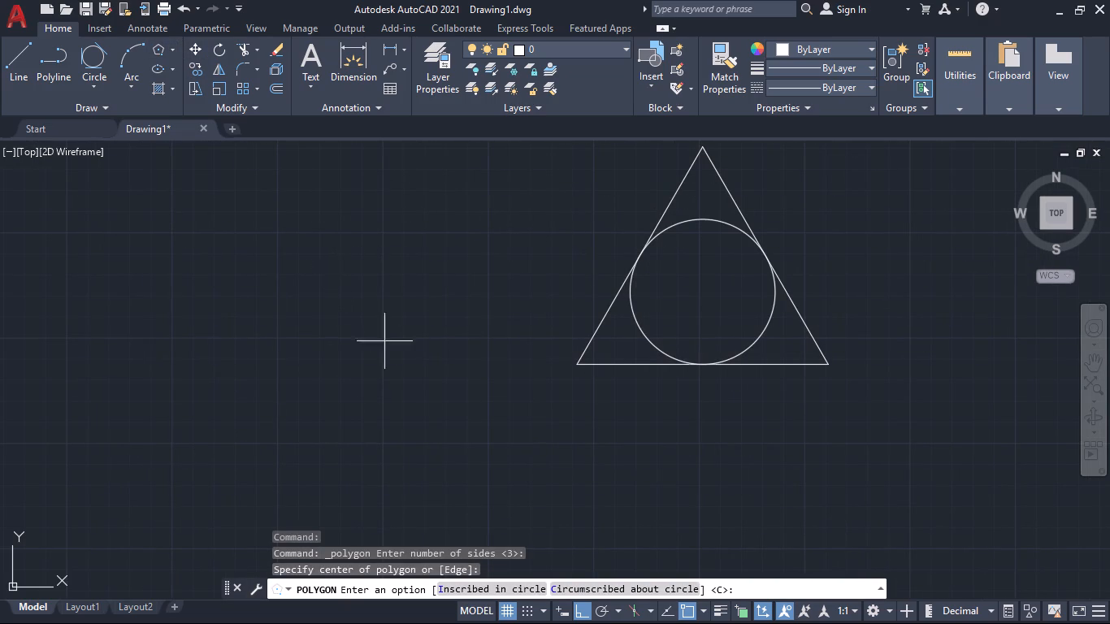
click(484, 588)
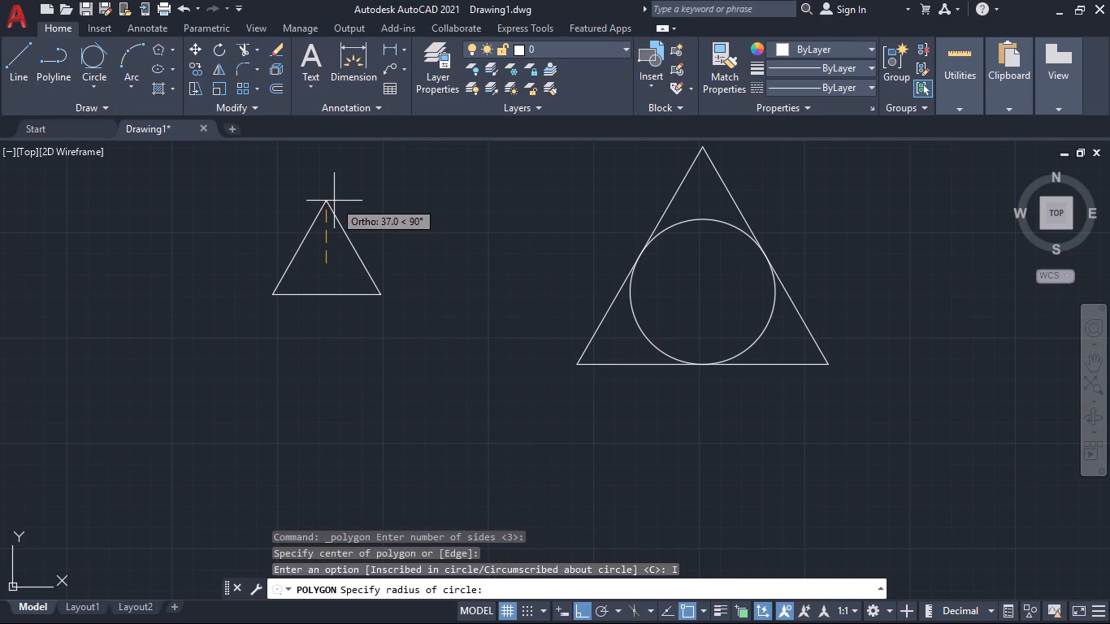
text(43)
key(Return)
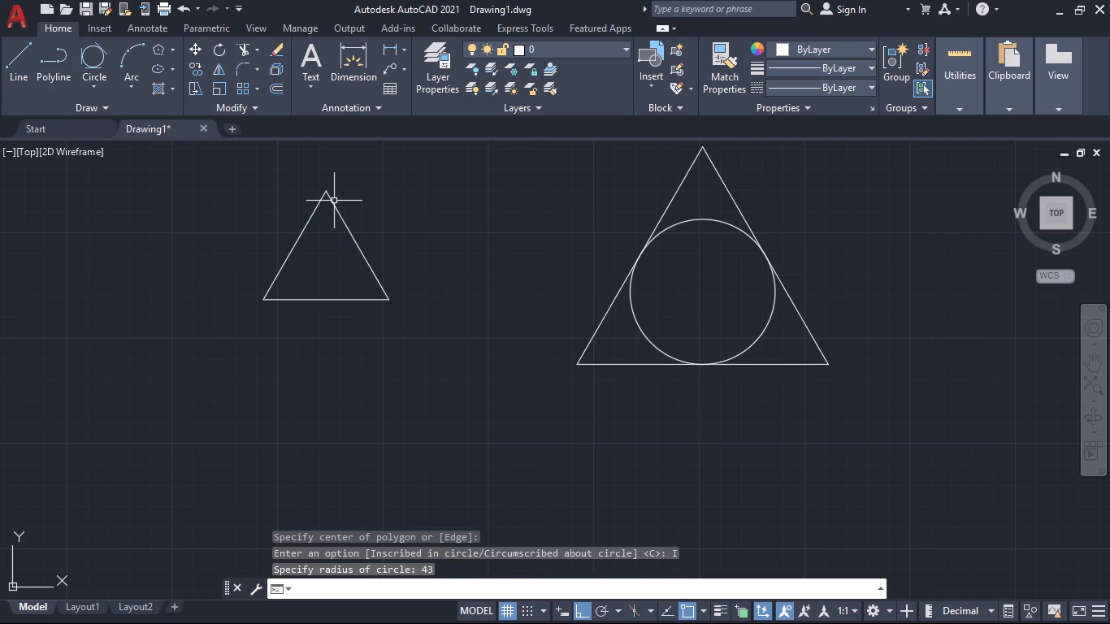
Draw a circle tangent to all three sides of the smaller triangle using the Tan, Tan, Tan circle.
scroll(340, 206, down, 1)
middle_drag(378, 211, 418, 274)
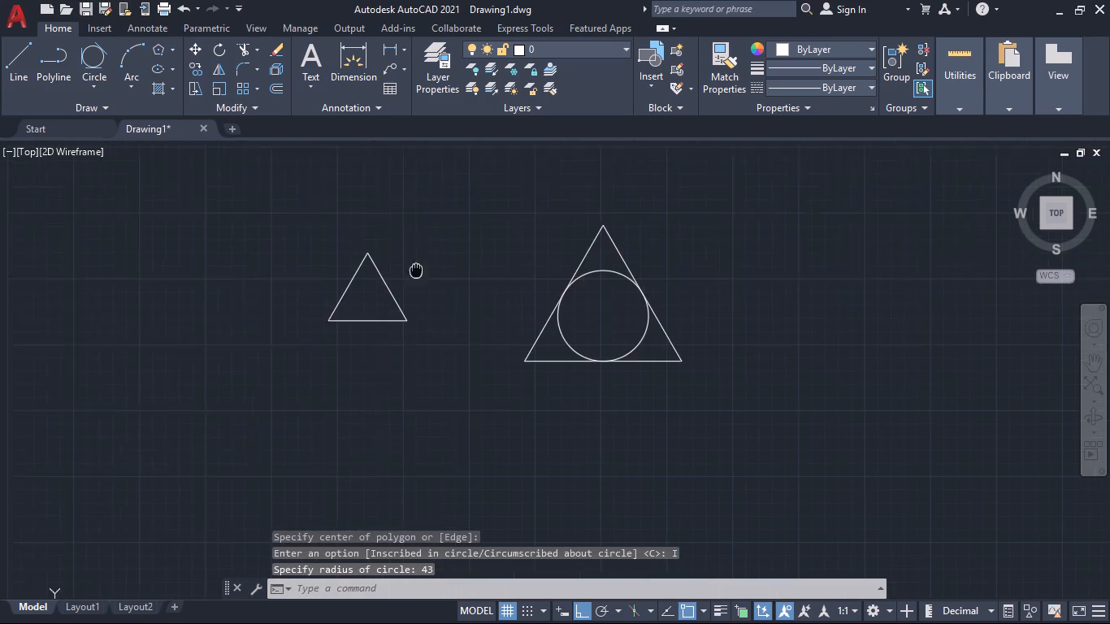
middle_drag(418, 274, 423, 283)
scroll(405, 285, up, 1)
middle_drag(409, 288, 449, 267)
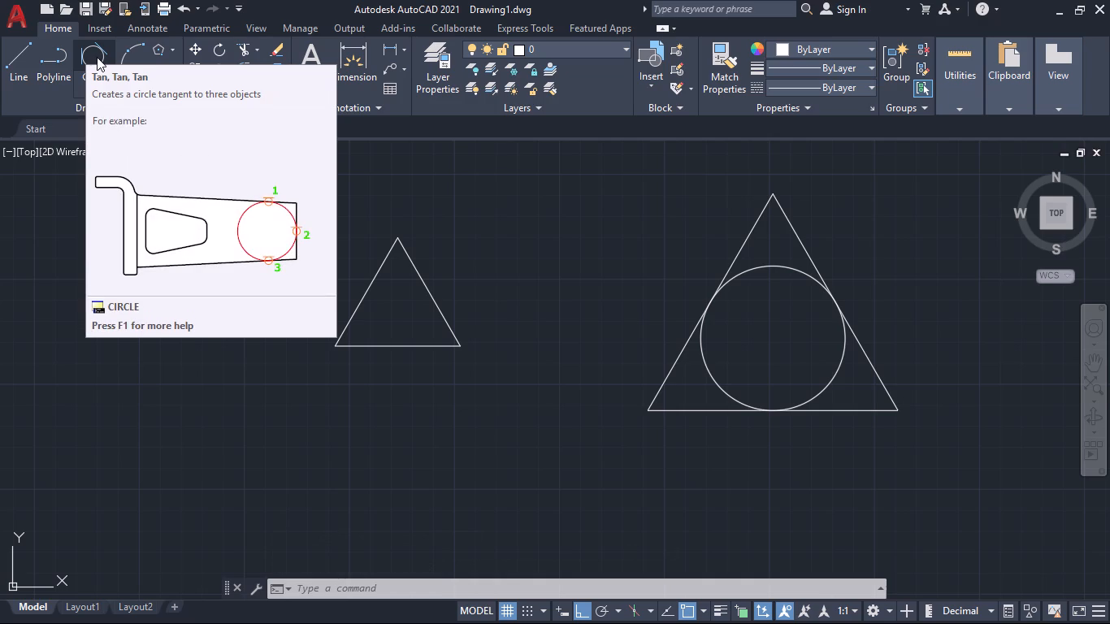
click(98, 57)
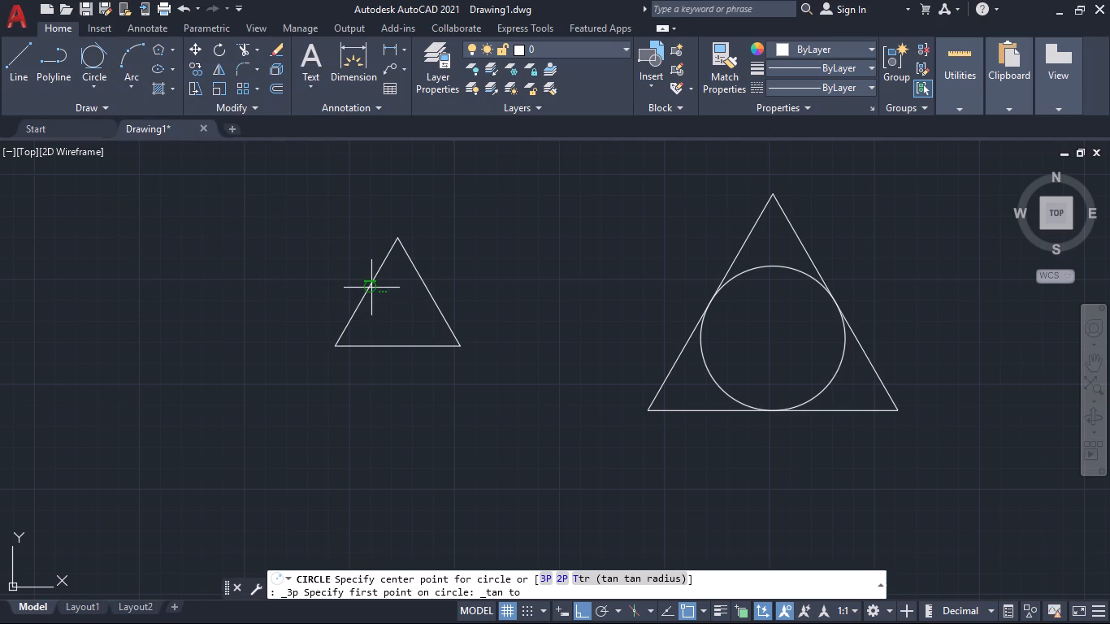
click(371, 288)
click(427, 286)
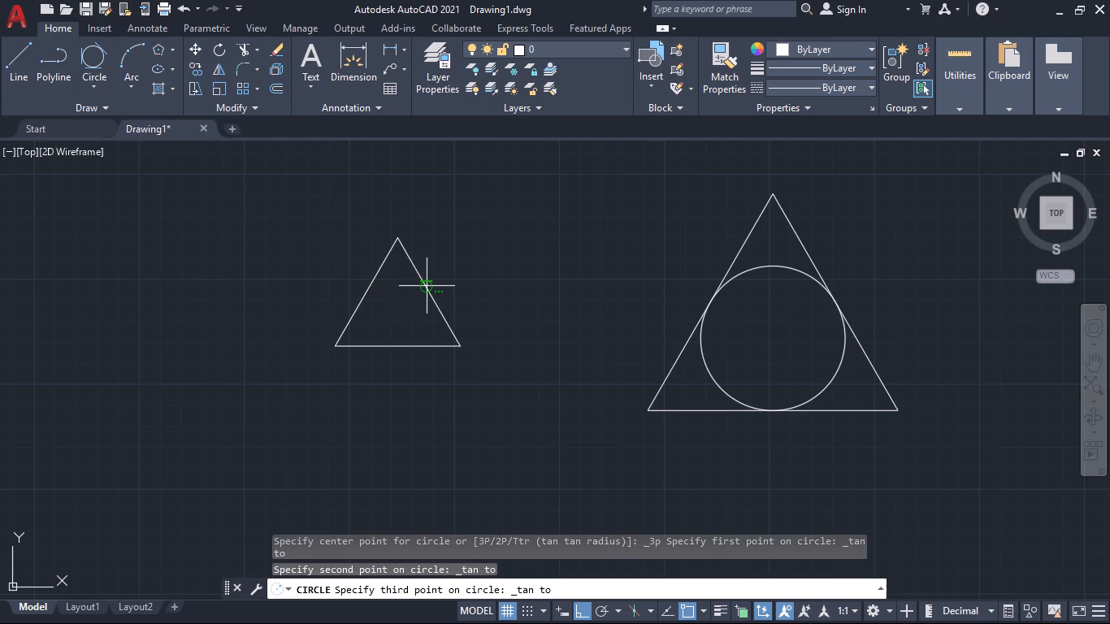
click(400, 346)
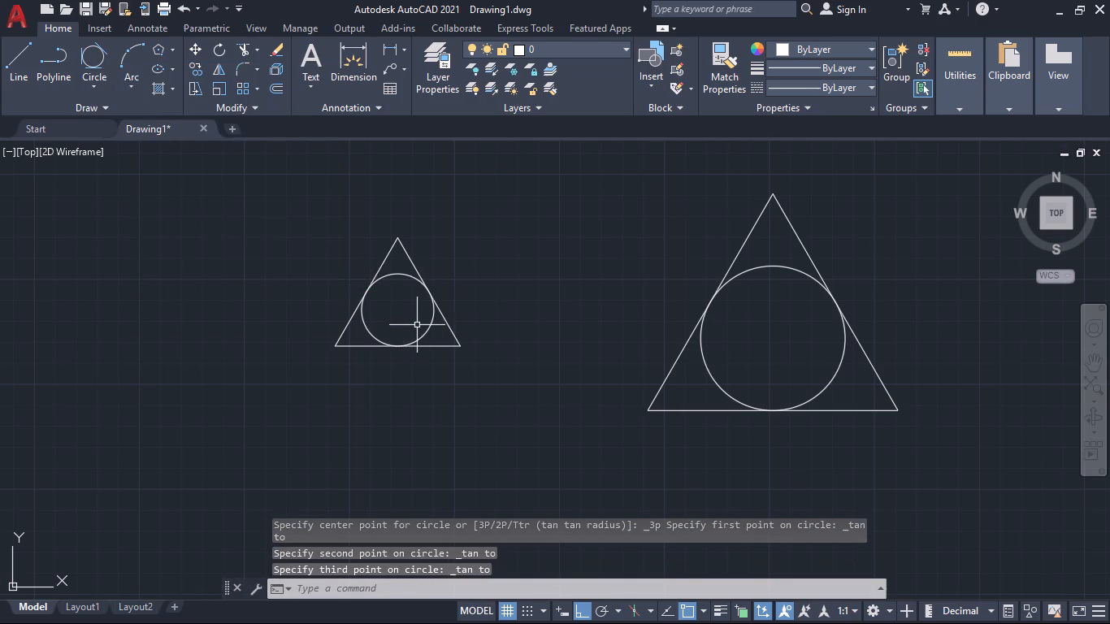
Check the smaller triangle's inner circle radius with a temporary dimension from its center to its quadrant, without placing the dimension.
middle_drag(431, 370, 468, 397)
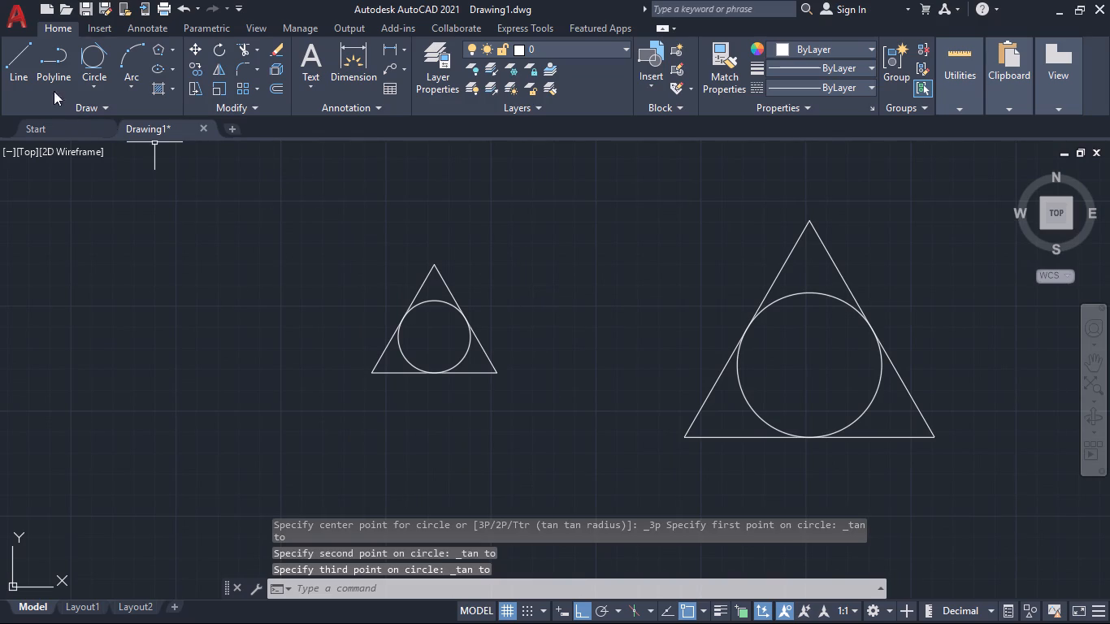
click(352, 52)
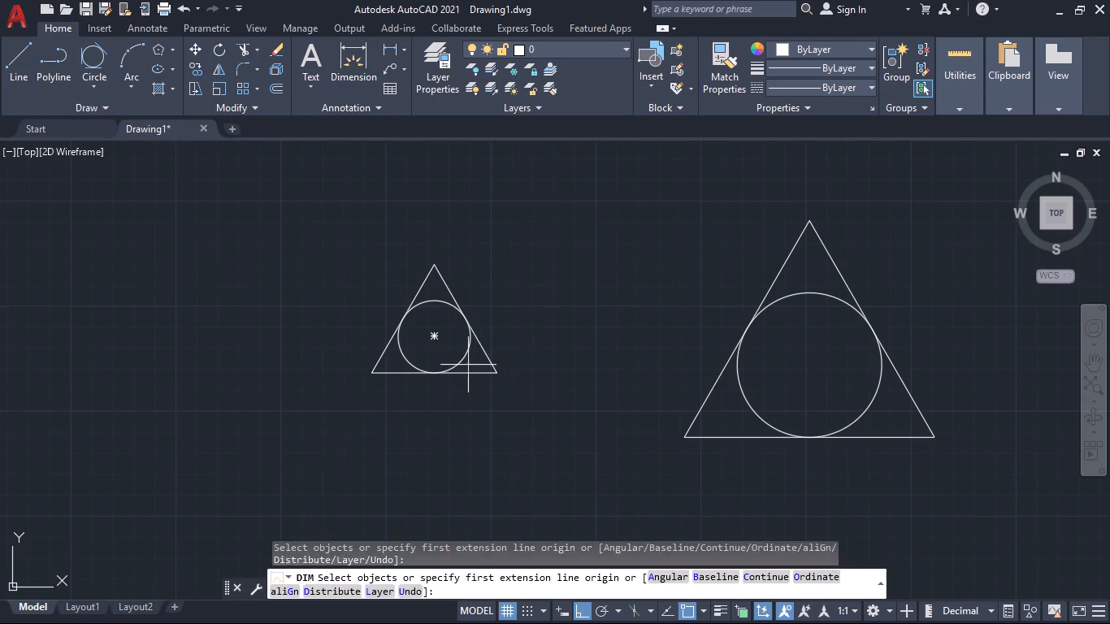
click(435, 337)
scroll(454, 333, up, 3)
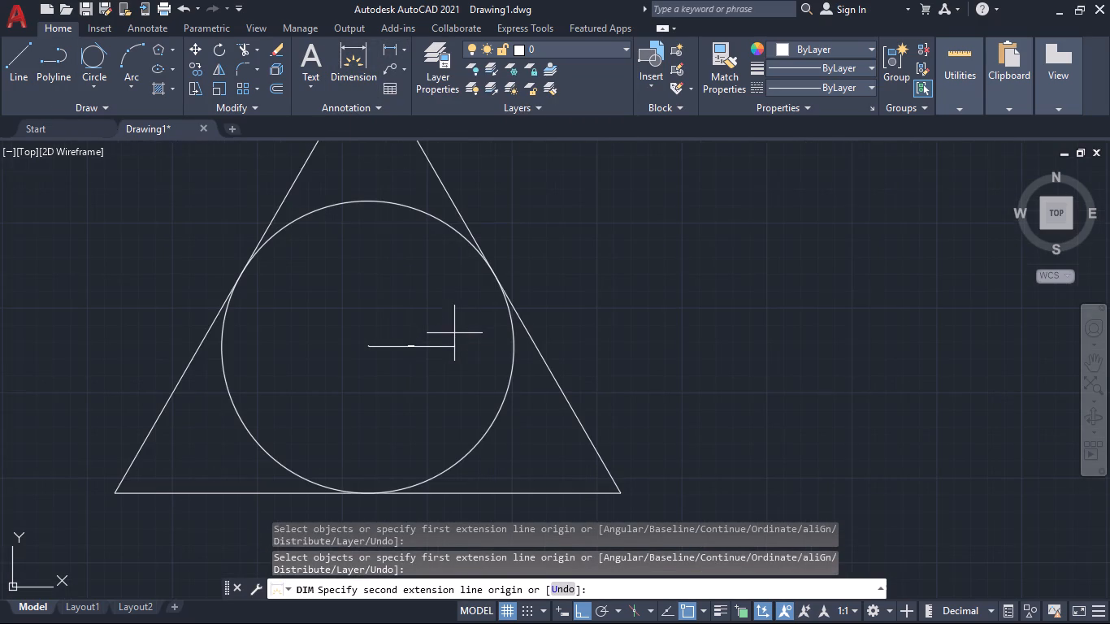
click(515, 350)
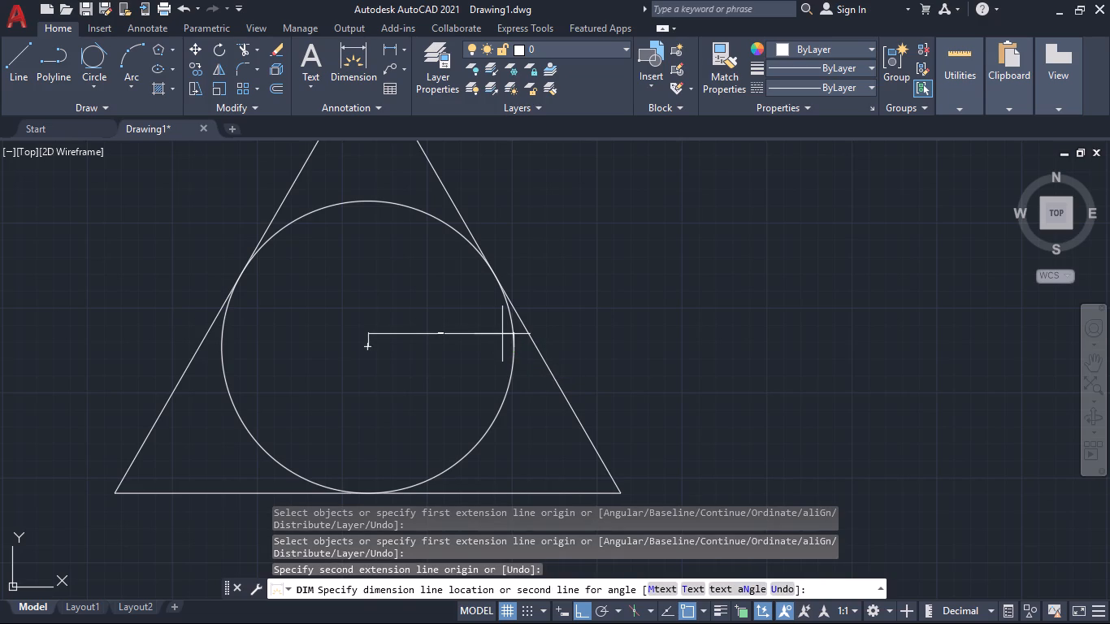
scroll(436, 336, up, 7)
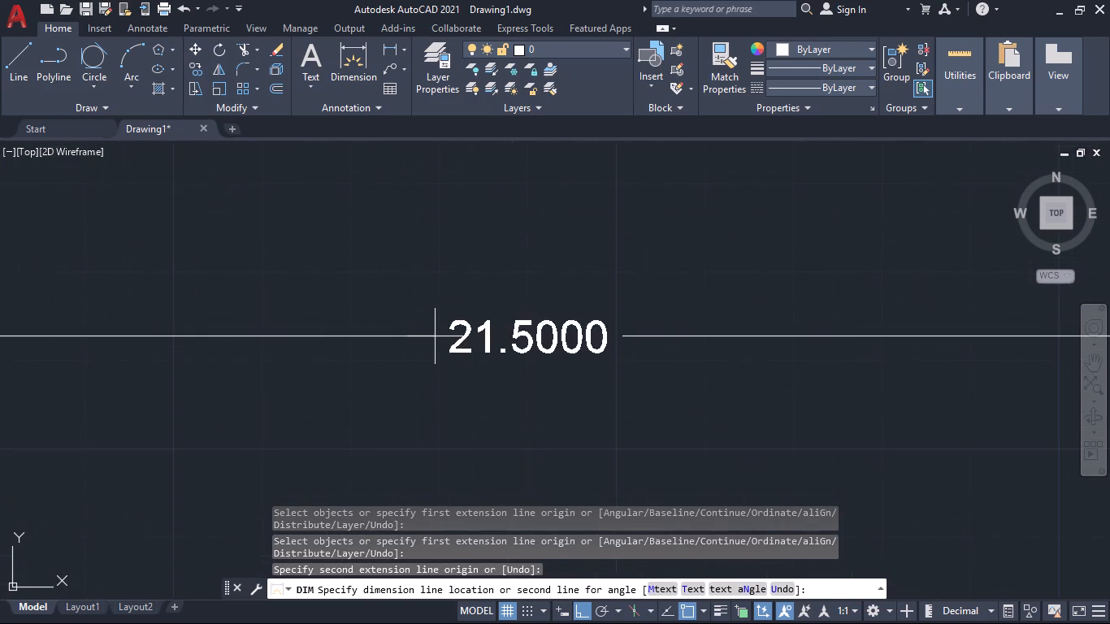
scroll(435, 336, down, 6)
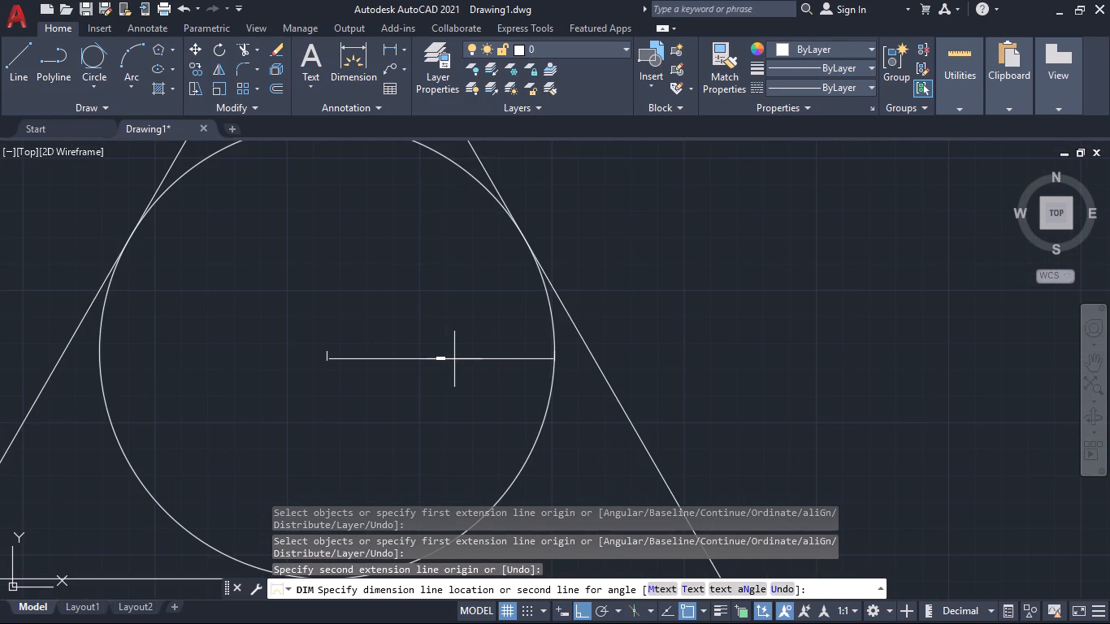
key(Escape)
Check the larger triangle's inner circle radius with a temporary dimension from its center to its quadrant, without placing the dimension.
scroll(457, 357, down, 2)
middle_drag(456, 371, 466, 388)
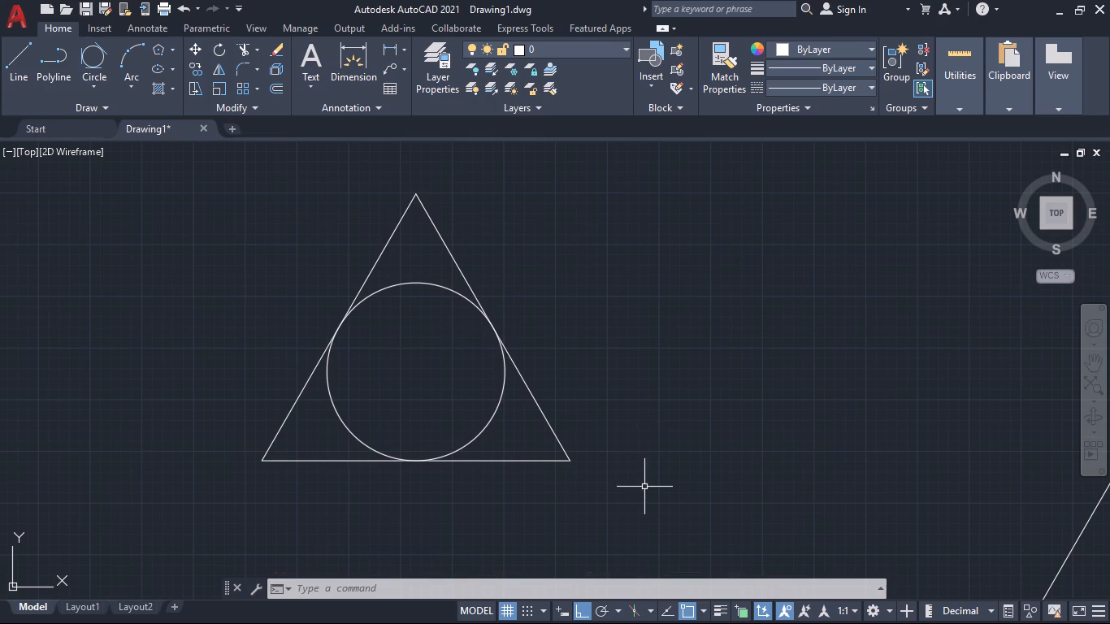
click(666, 513)
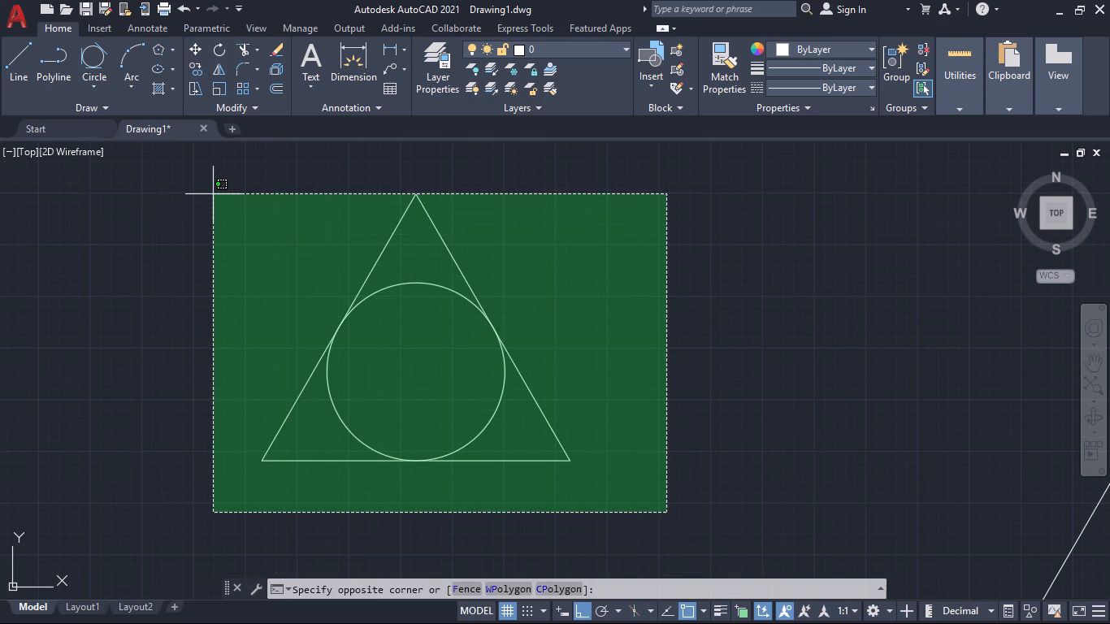
click(700, 321)
scroll(712, 318, down, 2)
middle_drag(739, 344, 722, 344)
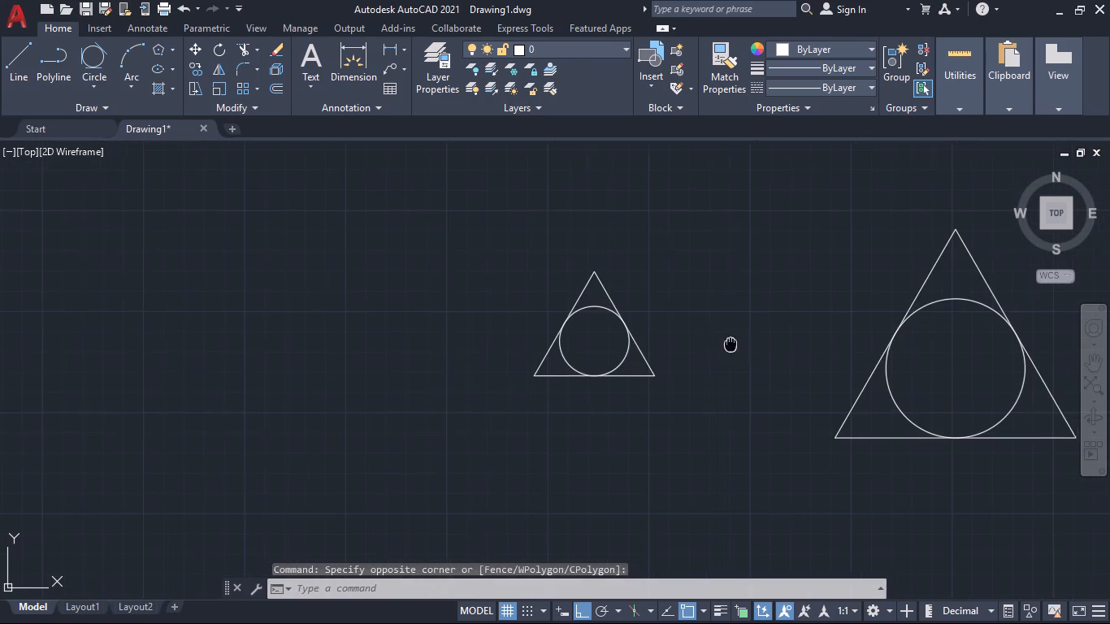
middle_drag(722, 344, 461, 319)
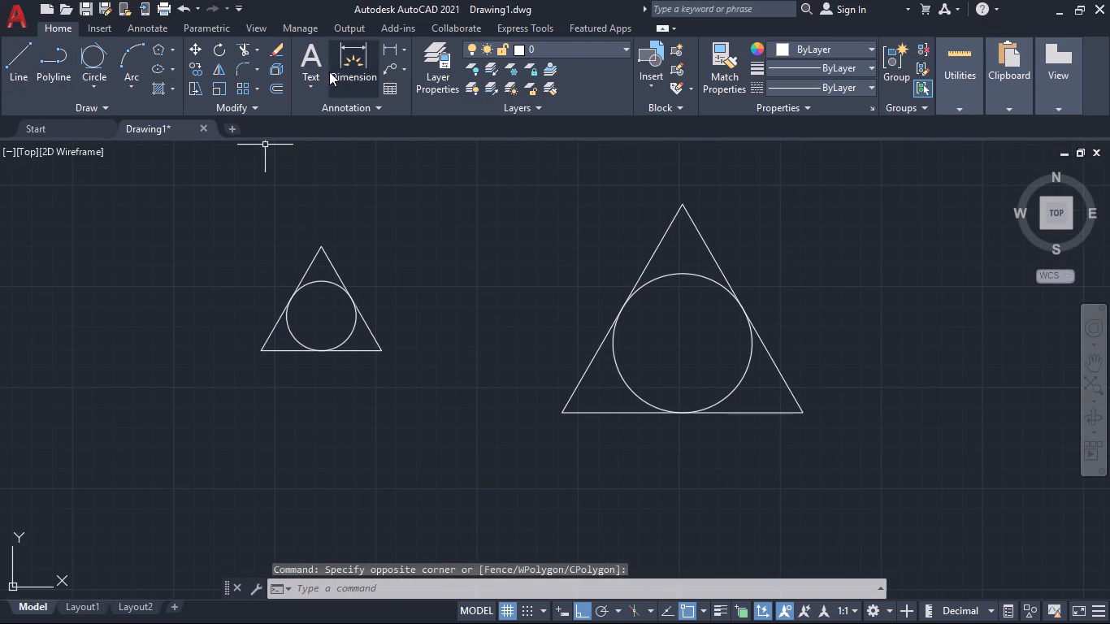
click(343, 61)
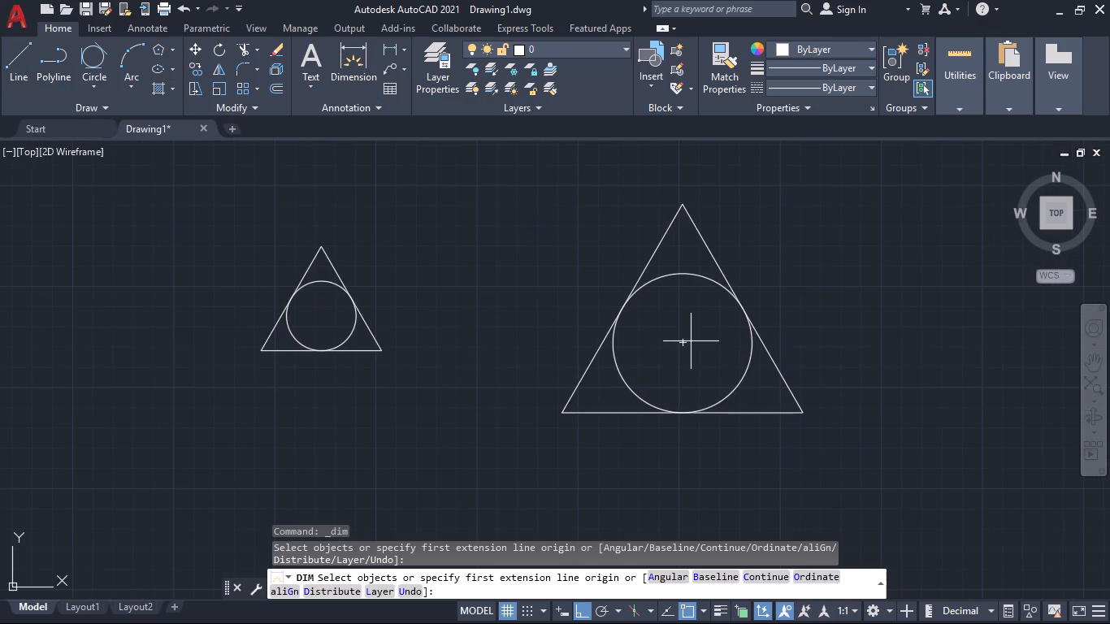
click(682, 341)
click(750, 340)
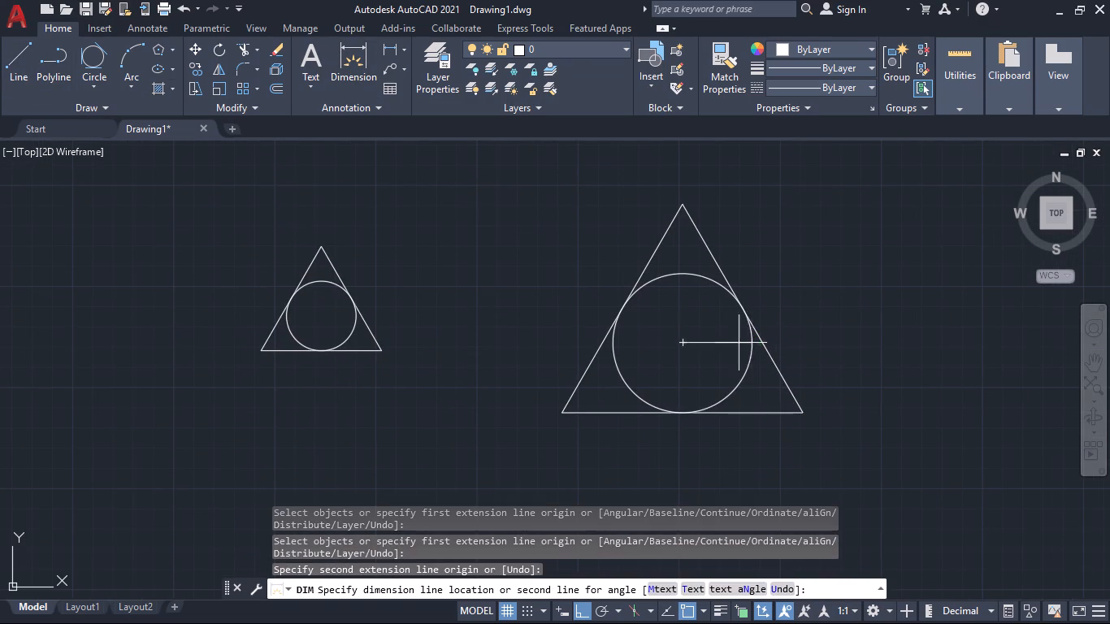
scroll(718, 332, up, 8)
scroll(718, 332, down, 6)
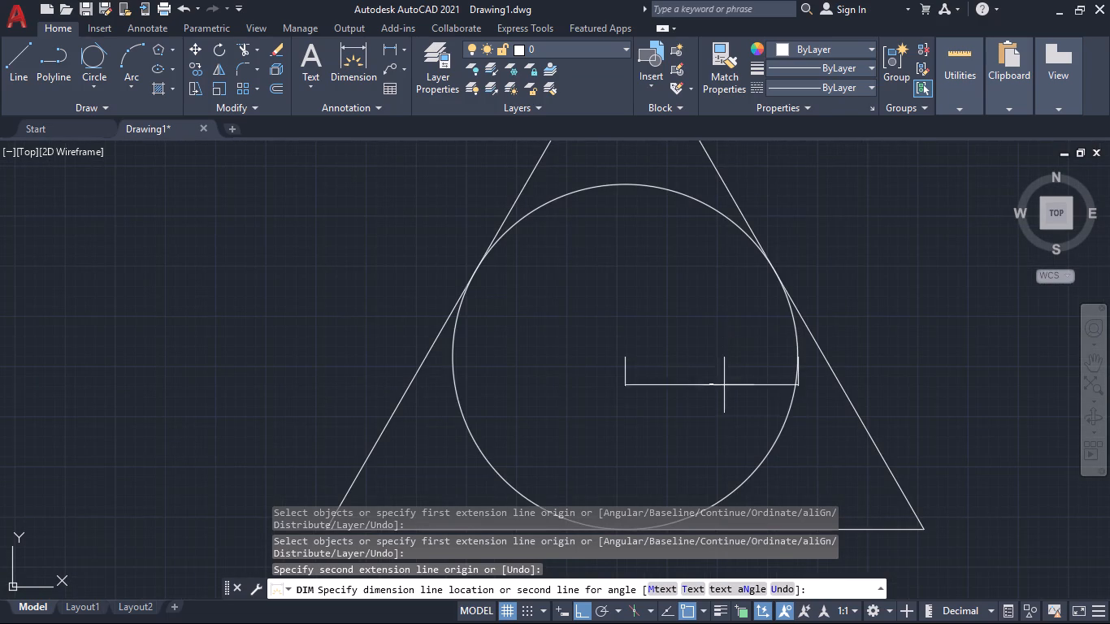
scroll(725, 381, down, 2)
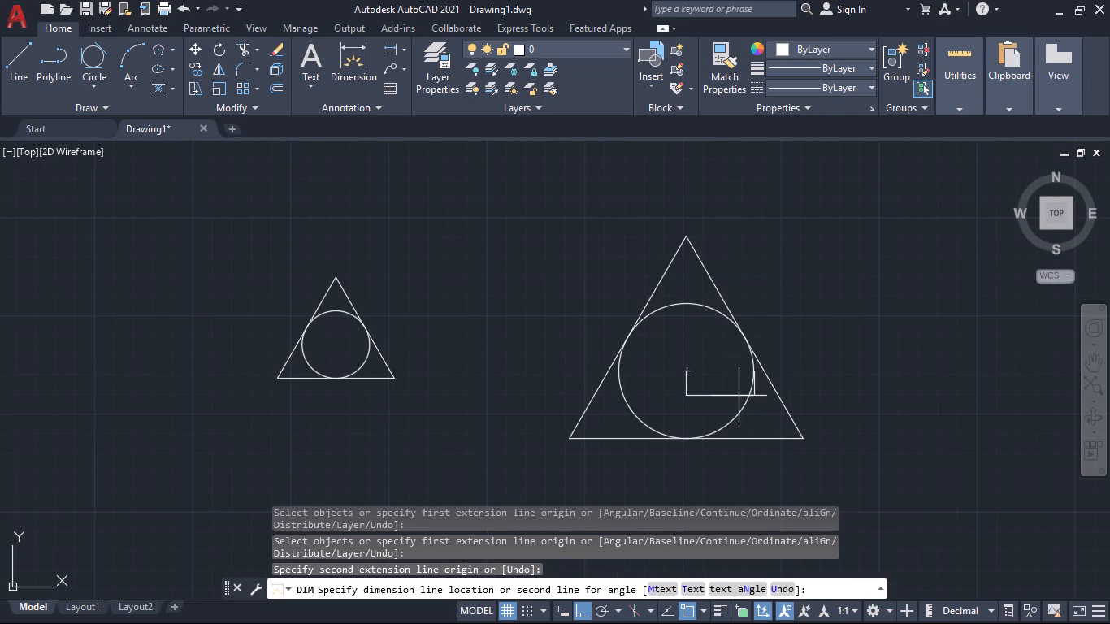
key(Escape)
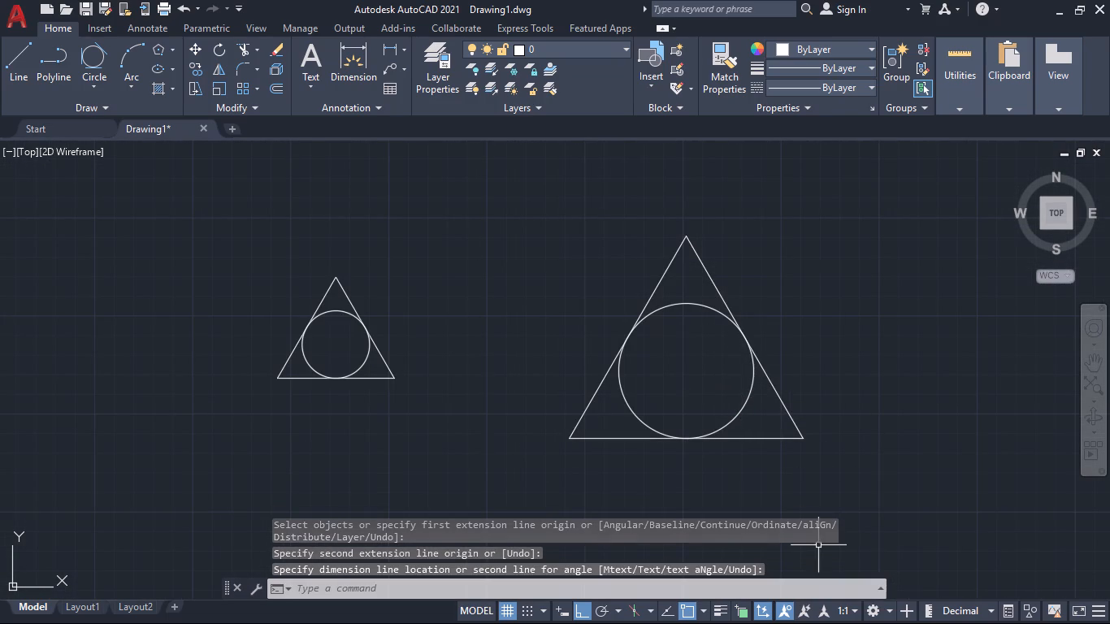
Delete the smaller comparison triangle together with its inner circle, keeping the larger triangle.
click(460, 417)
click(229, 224)
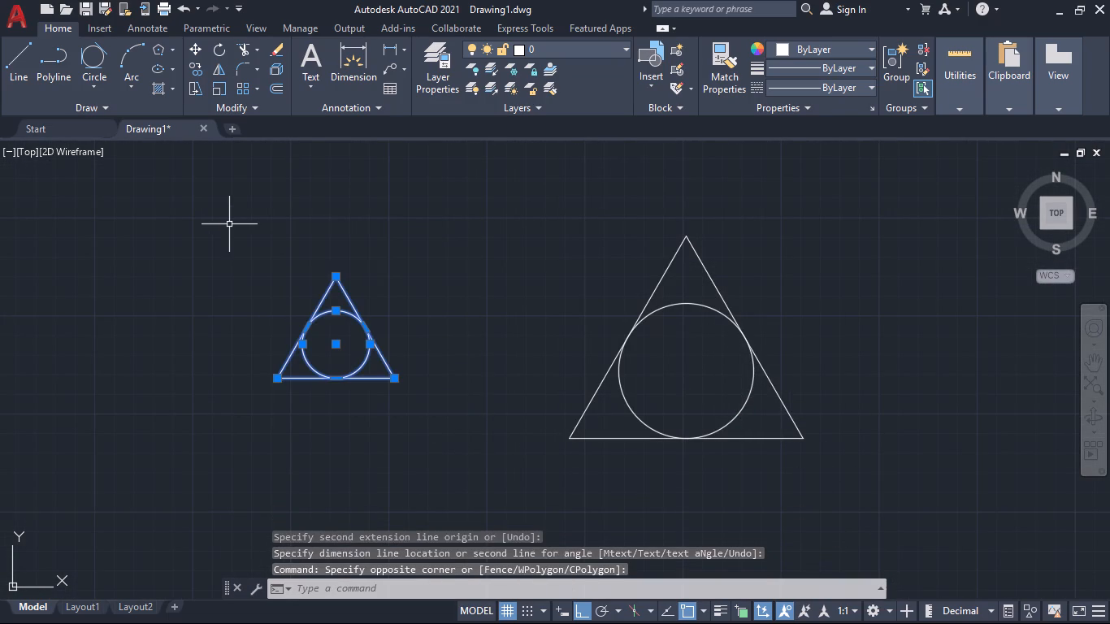
key(Delete)
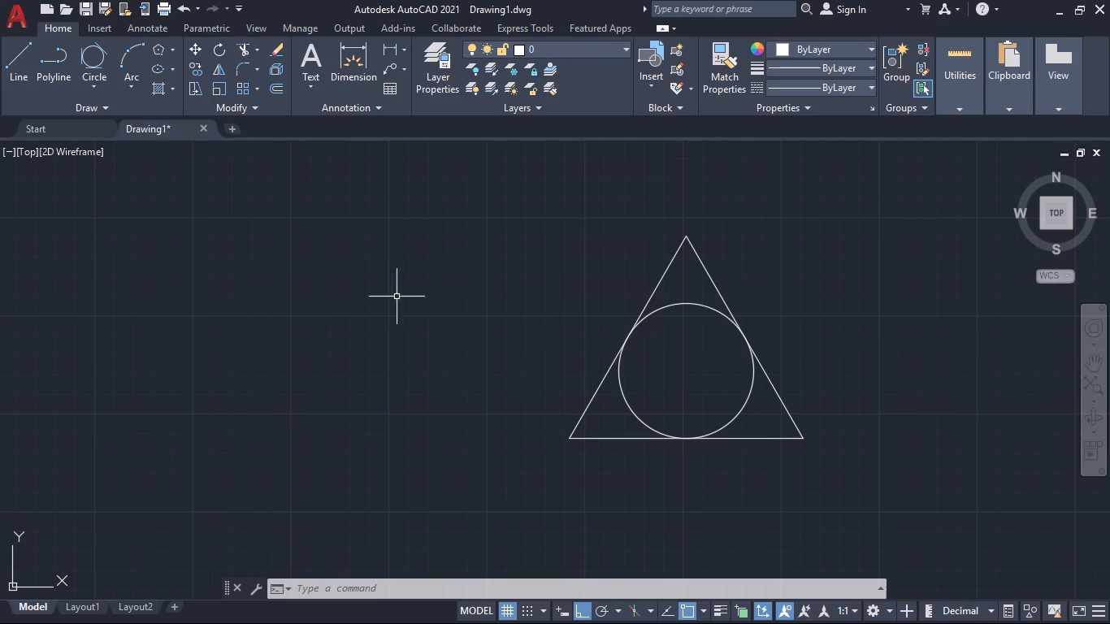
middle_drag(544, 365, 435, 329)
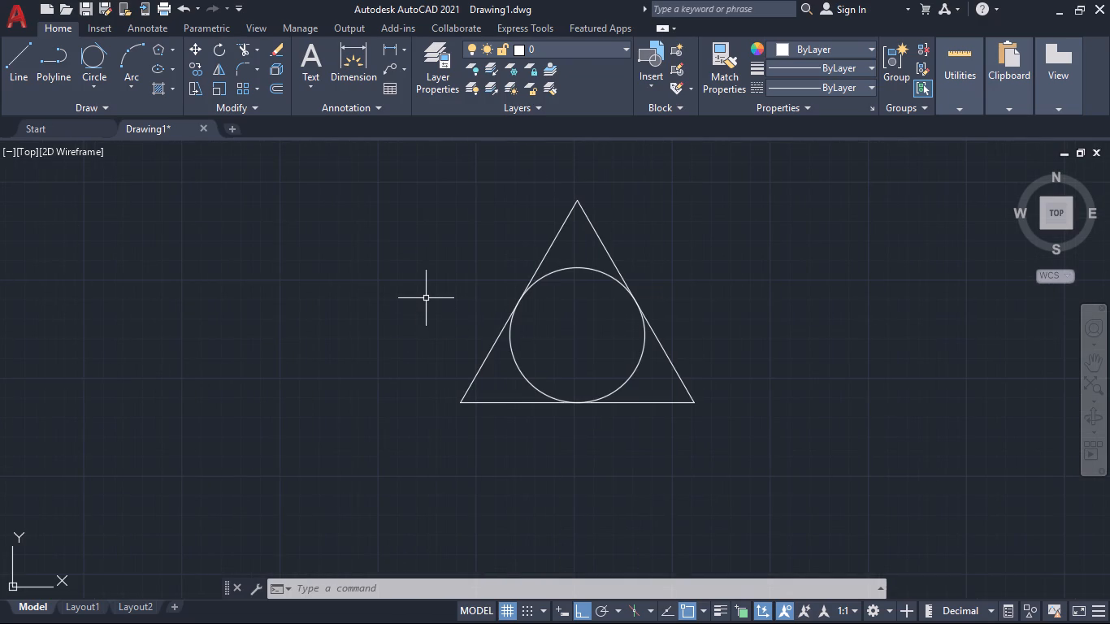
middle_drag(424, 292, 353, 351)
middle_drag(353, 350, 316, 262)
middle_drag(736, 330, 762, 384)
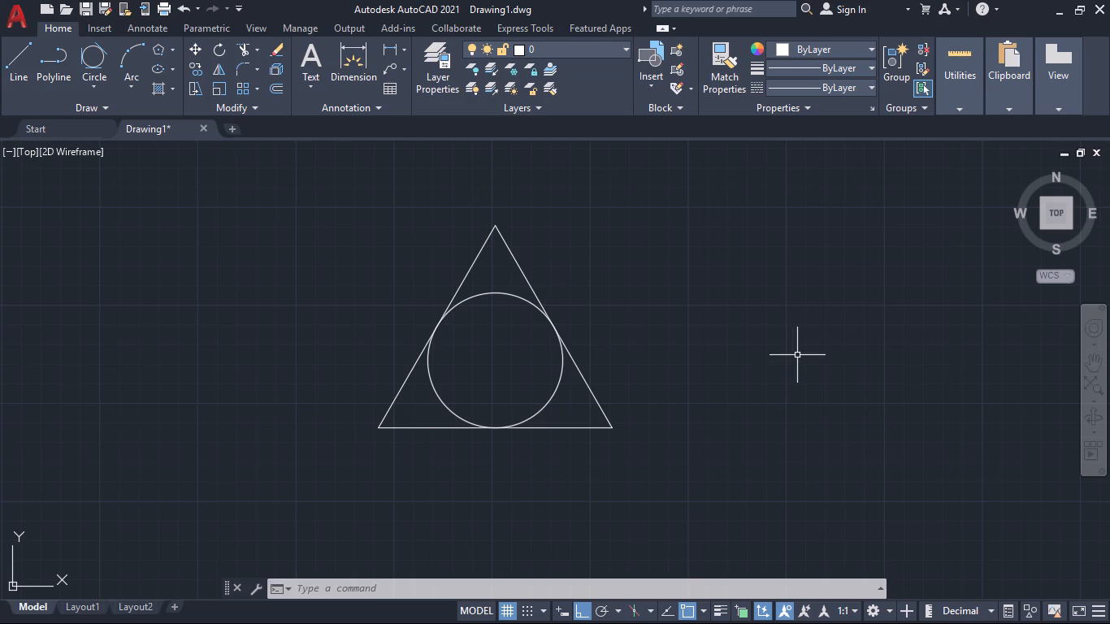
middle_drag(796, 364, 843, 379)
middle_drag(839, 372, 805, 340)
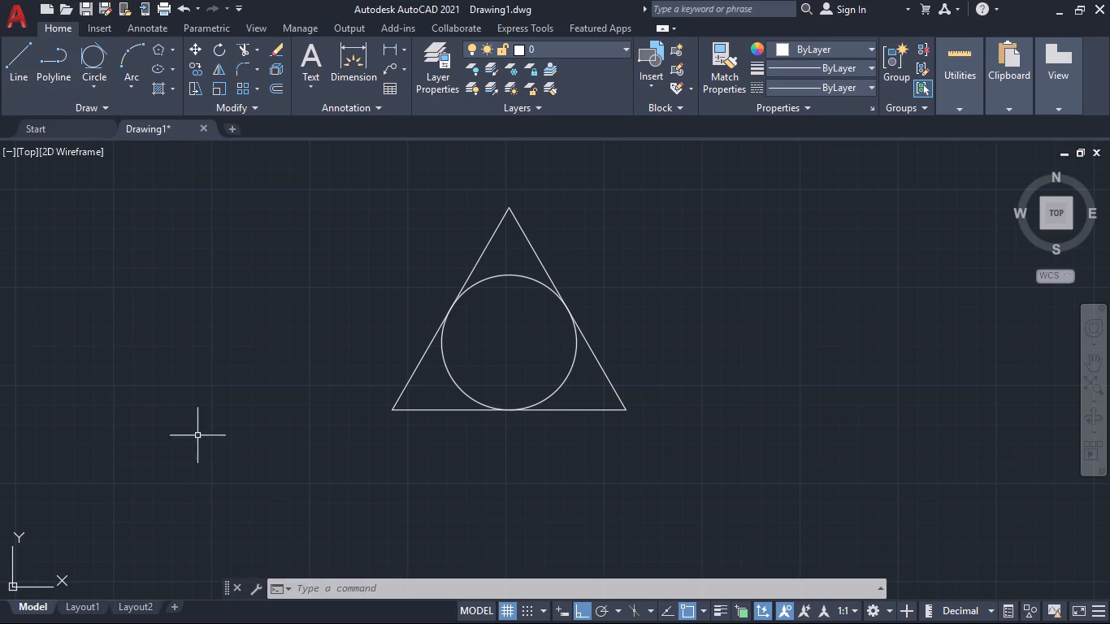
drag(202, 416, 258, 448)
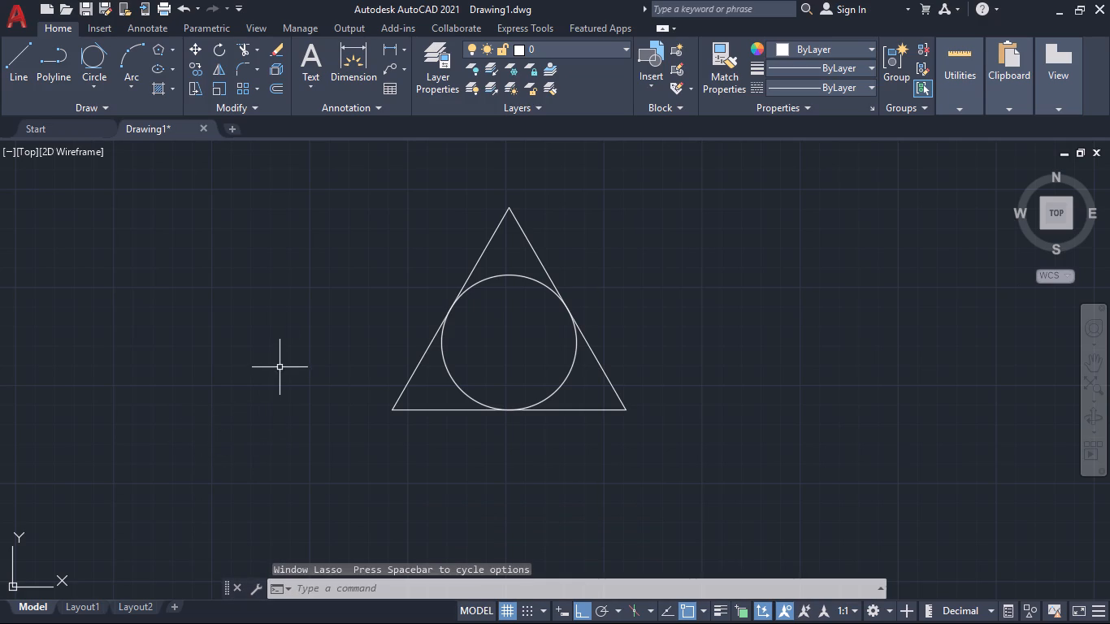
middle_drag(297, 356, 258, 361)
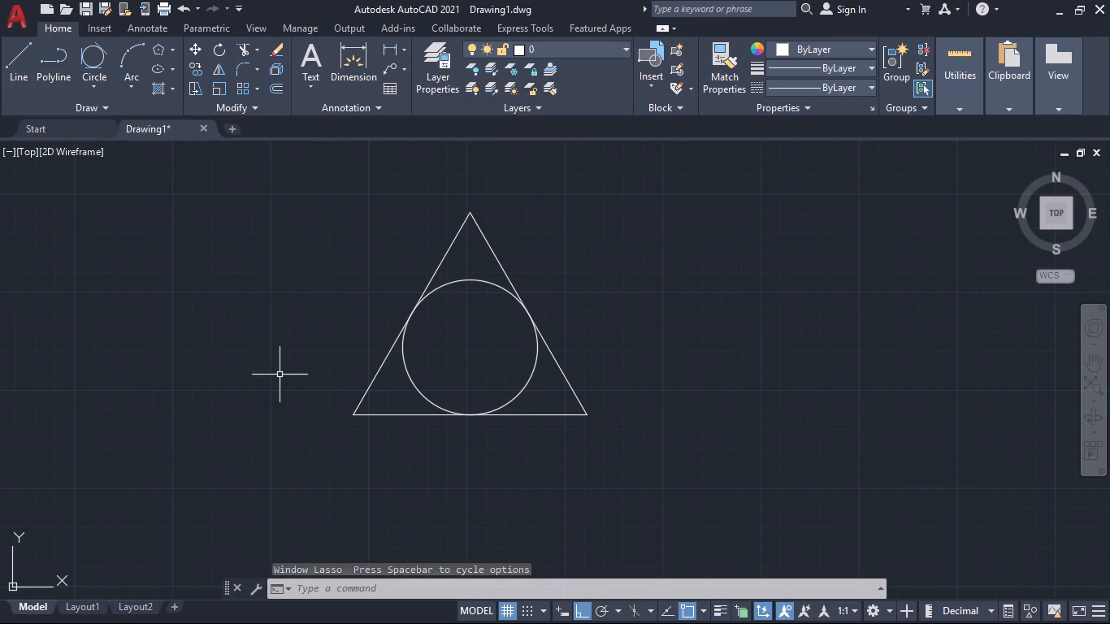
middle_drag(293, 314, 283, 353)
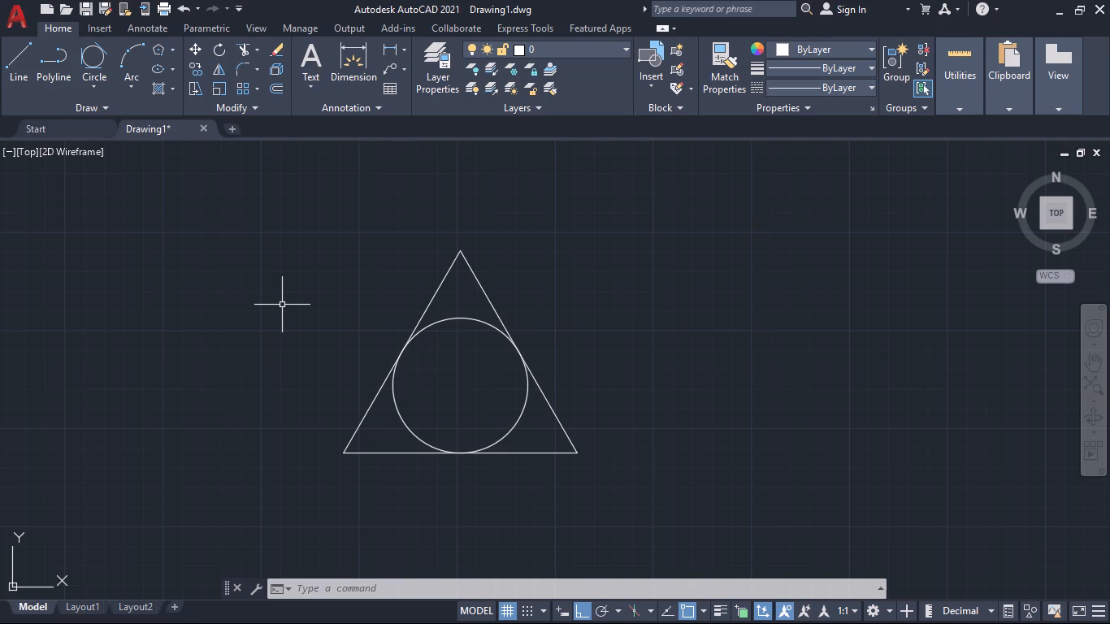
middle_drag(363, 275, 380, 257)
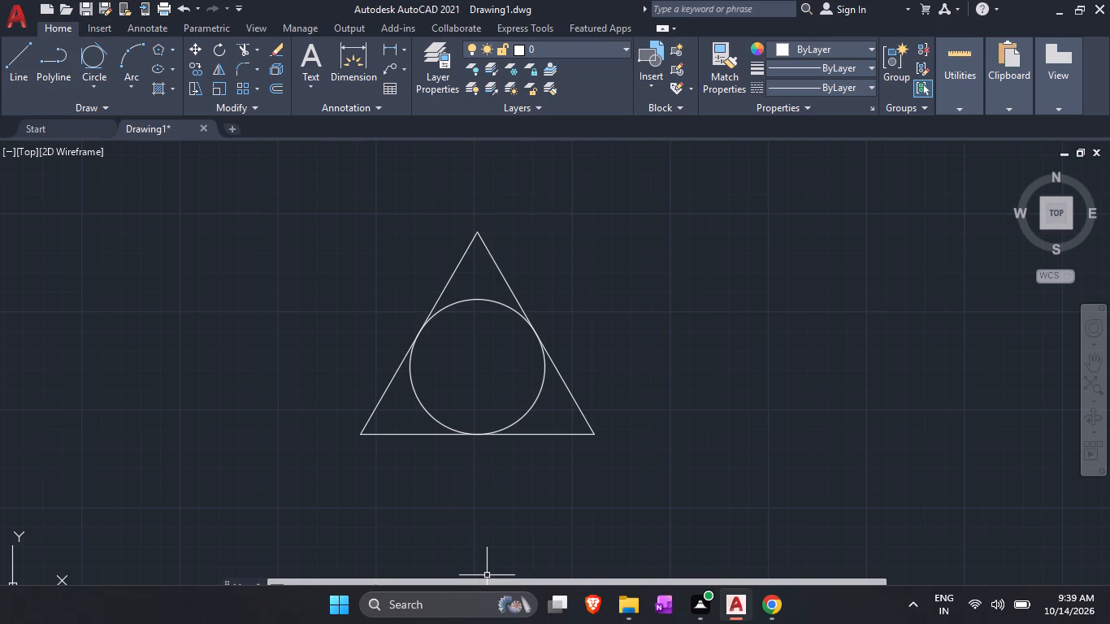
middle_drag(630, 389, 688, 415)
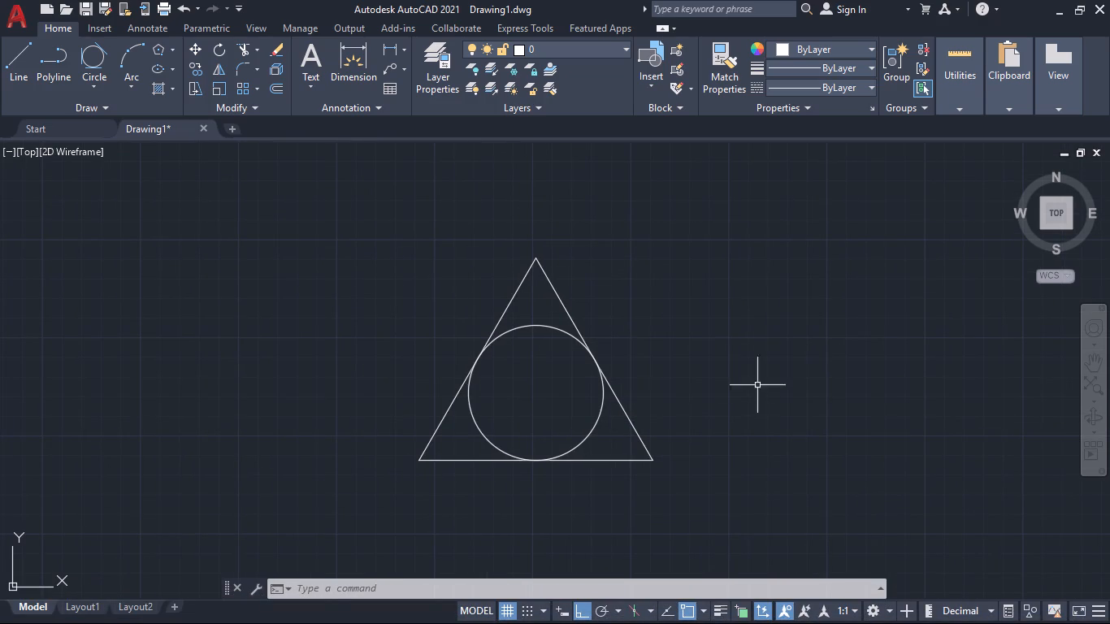
Start the Fillet command for the remaining triangle and open its Radius option.
scroll(754, 337, up, 2)
middle_drag(609, 318, 740, 370)
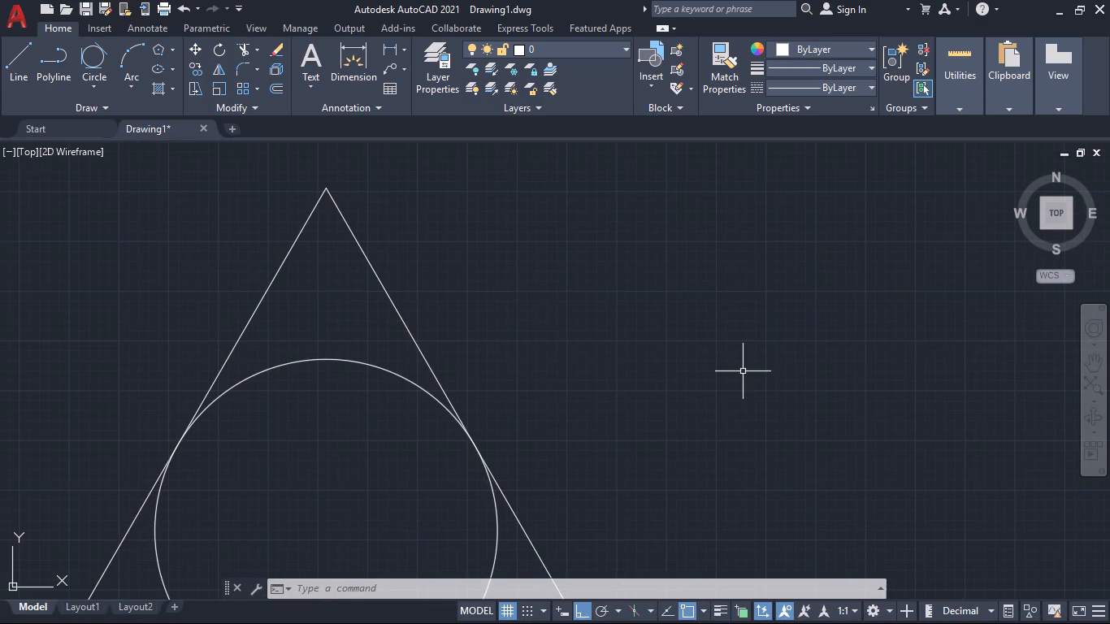
key(f)
key(Return)
key(r)
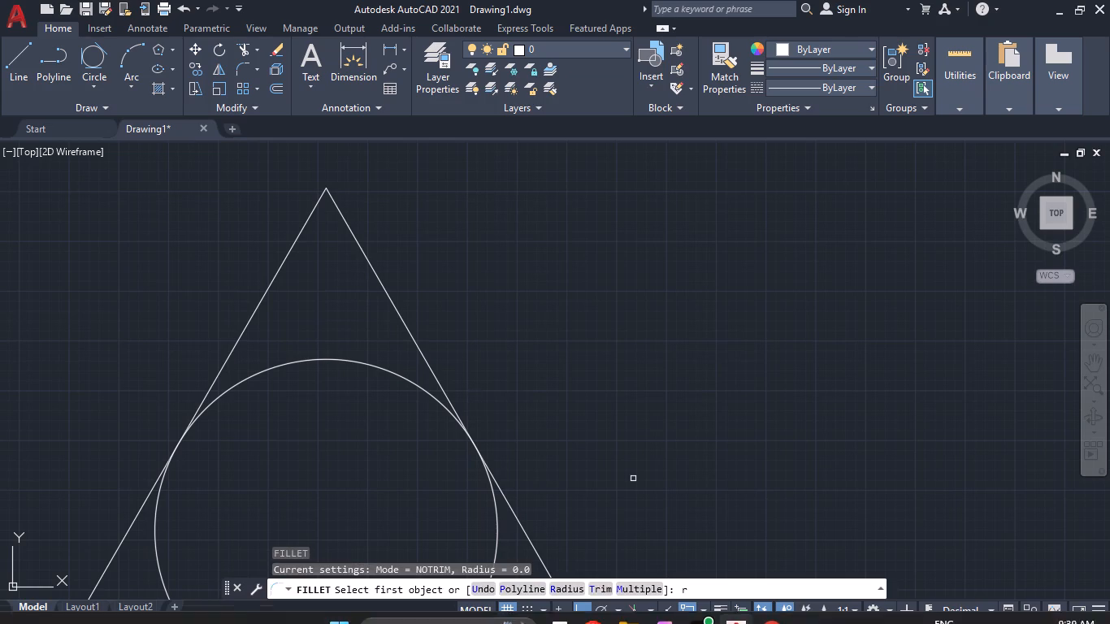
scroll(969, 623, up, 5)
scroll(969, 623, down, 4)
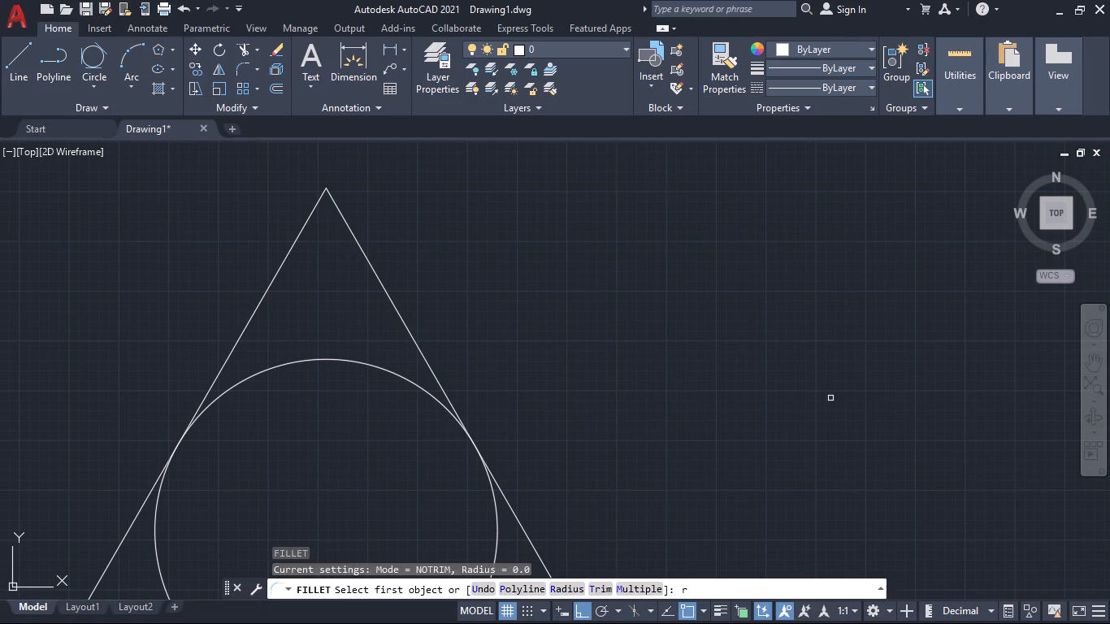
key(Return)
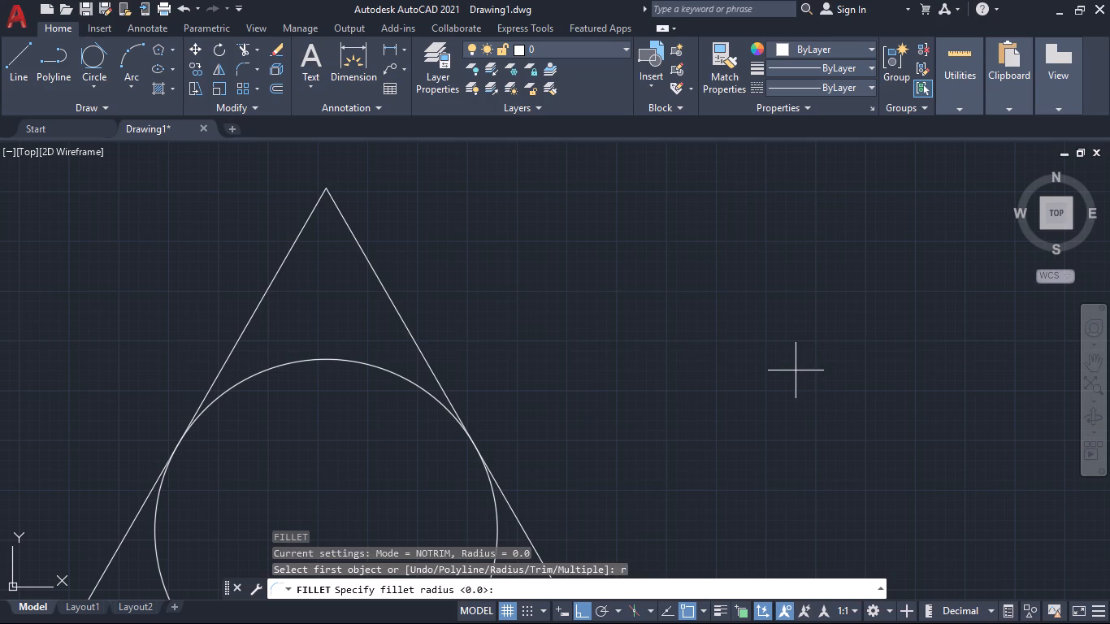
middle_drag(796, 370, 791, 369)
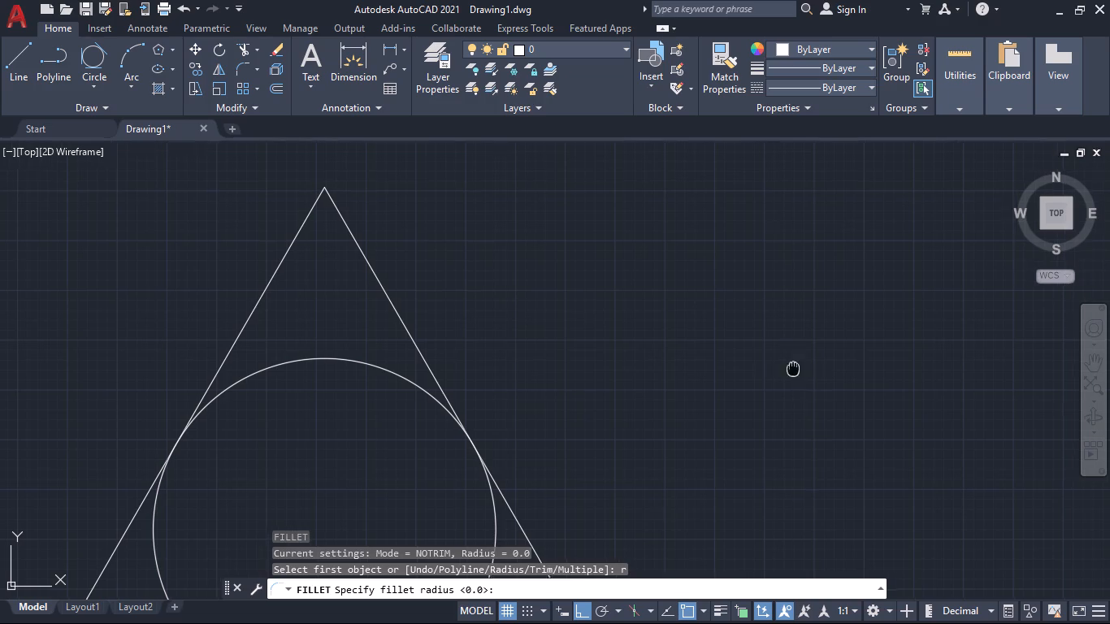
middle_drag(791, 369, 738, 328)
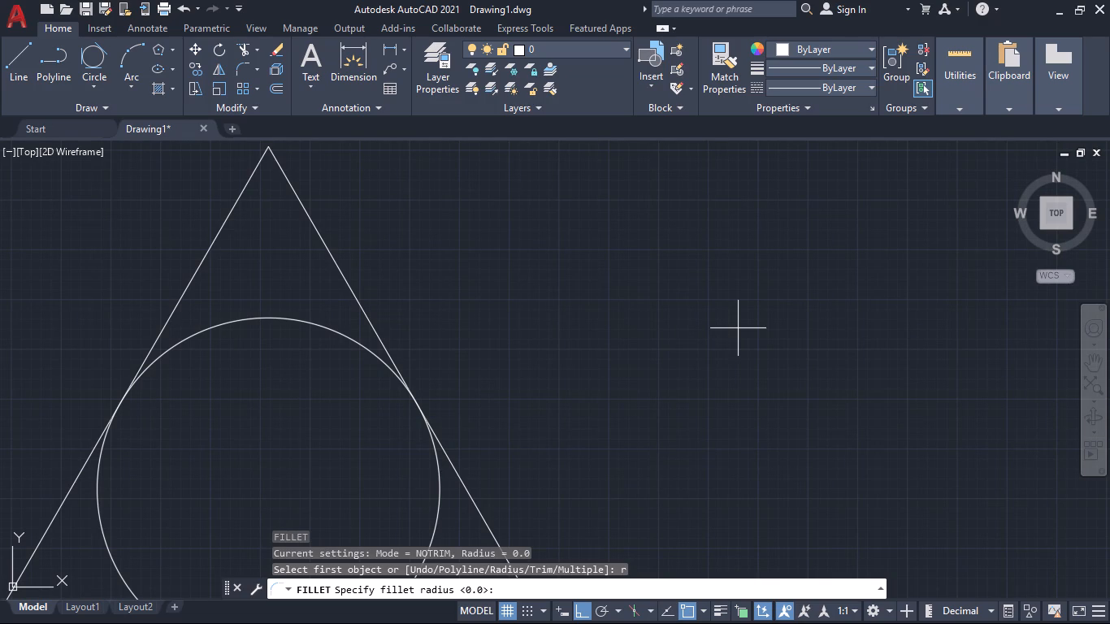
middle_drag(738, 328, 700, 288)
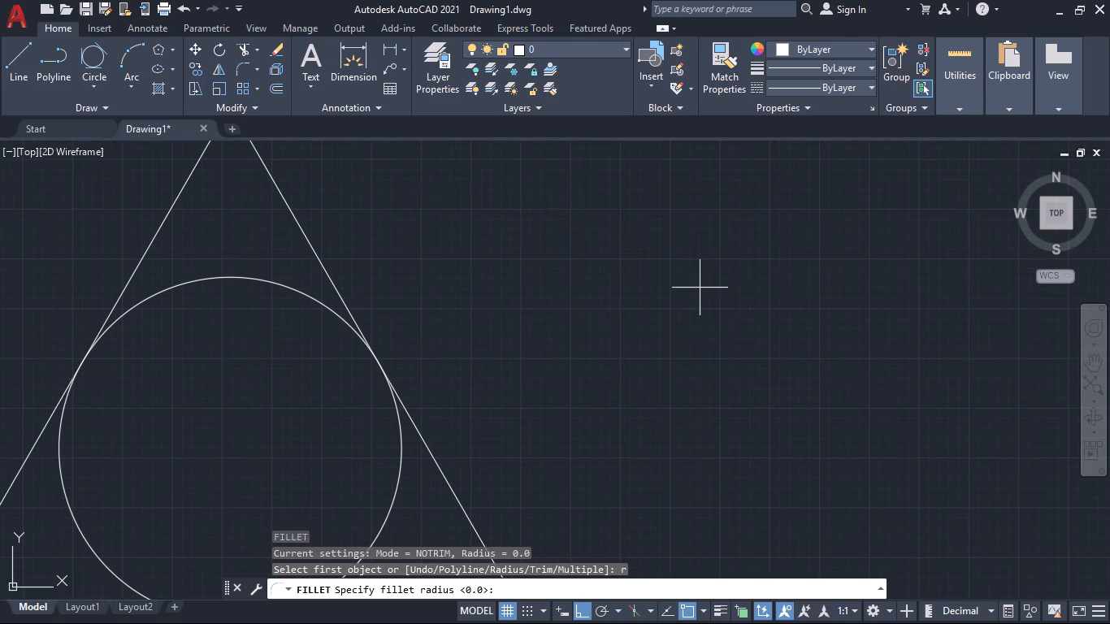
middle_drag(700, 288, 700, 325)
middle_drag(700, 325, 672, 294)
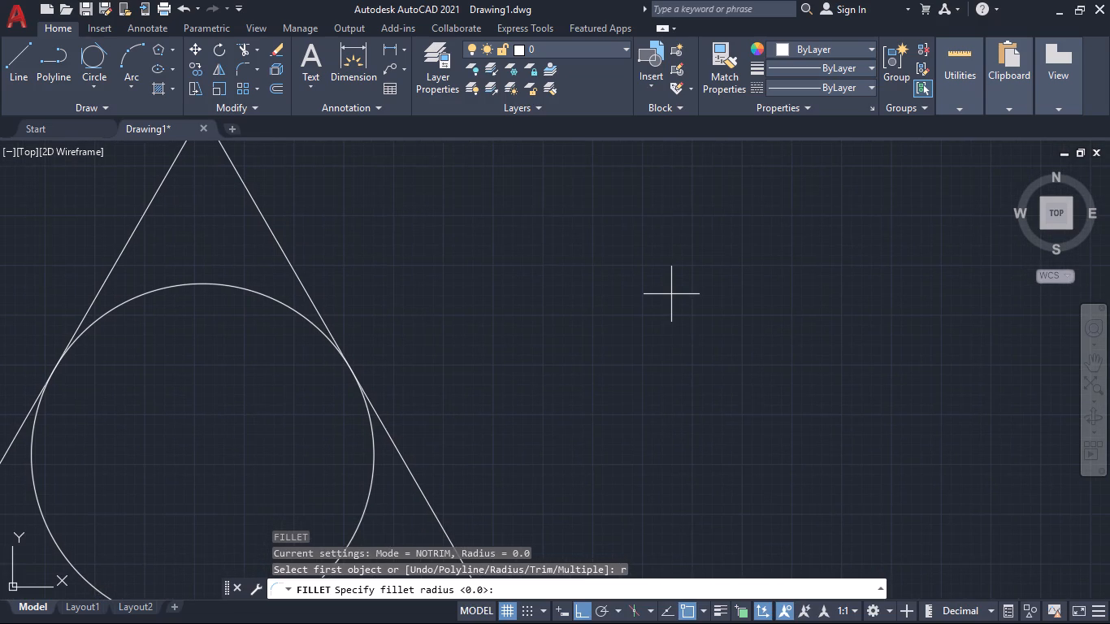
middle_drag(671, 294, 739, 308)
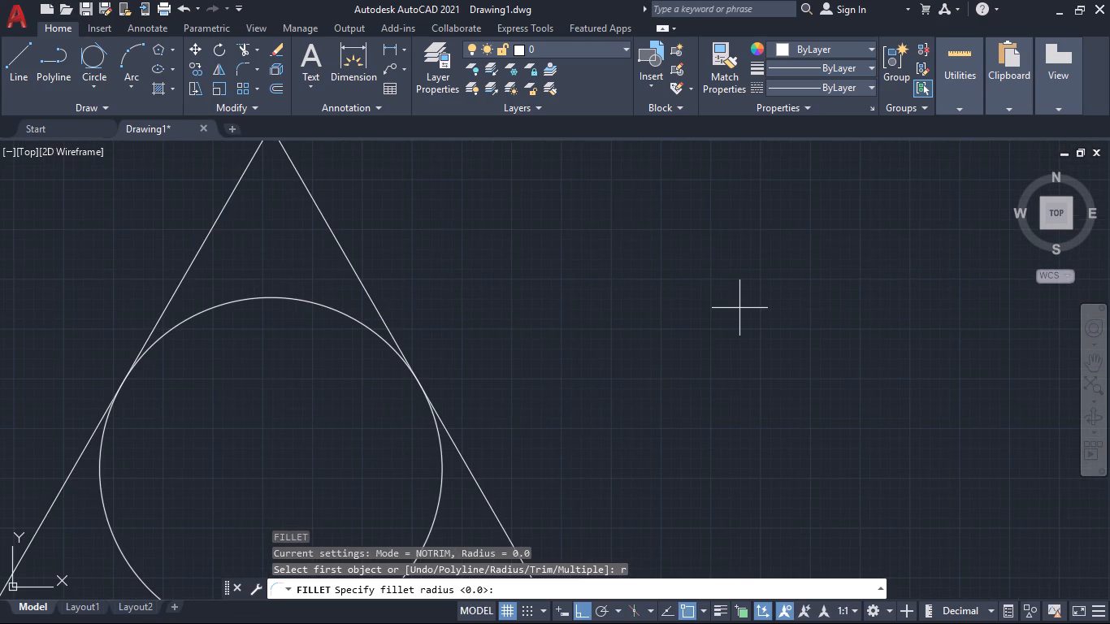
middle_drag(739, 308, 711, 288)
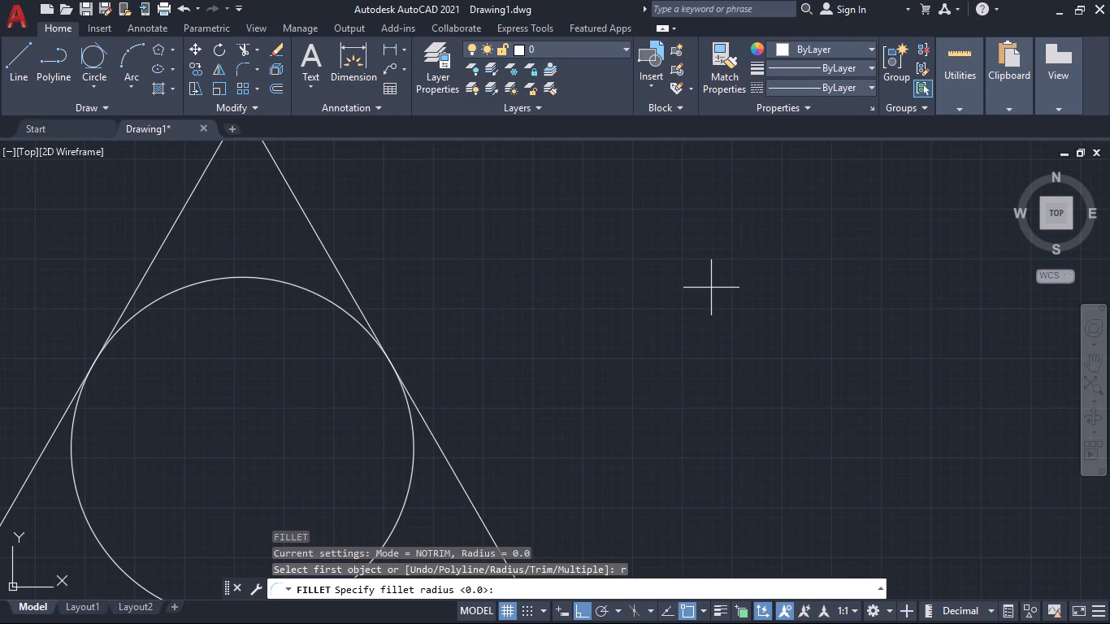
middle_drag(711, 288, 748, 301)
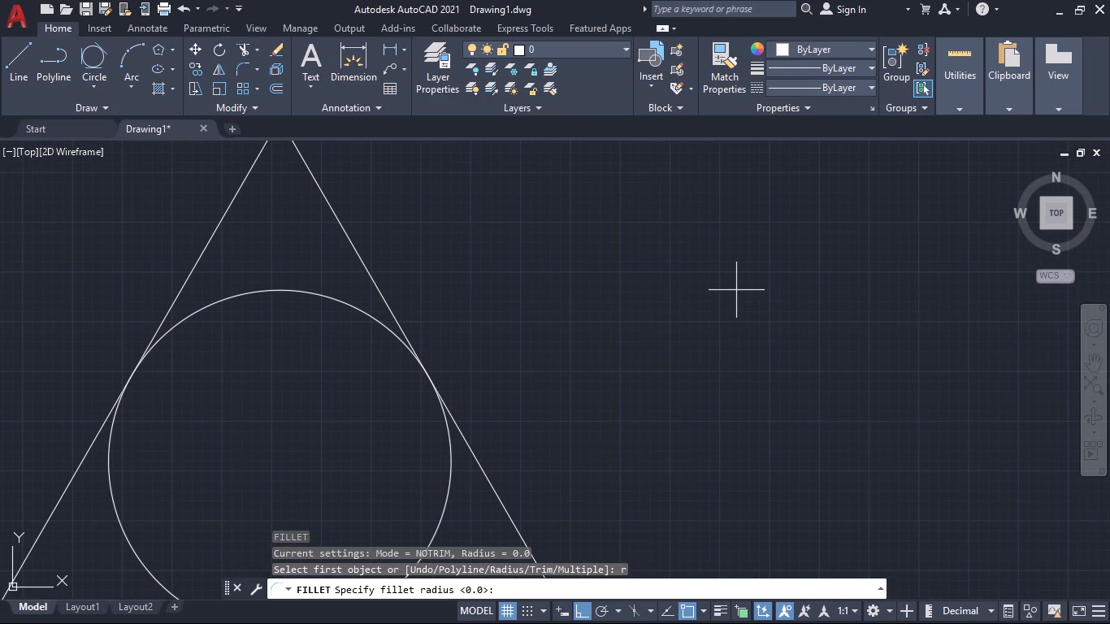
middle_drag(736, 290, 719, 279)
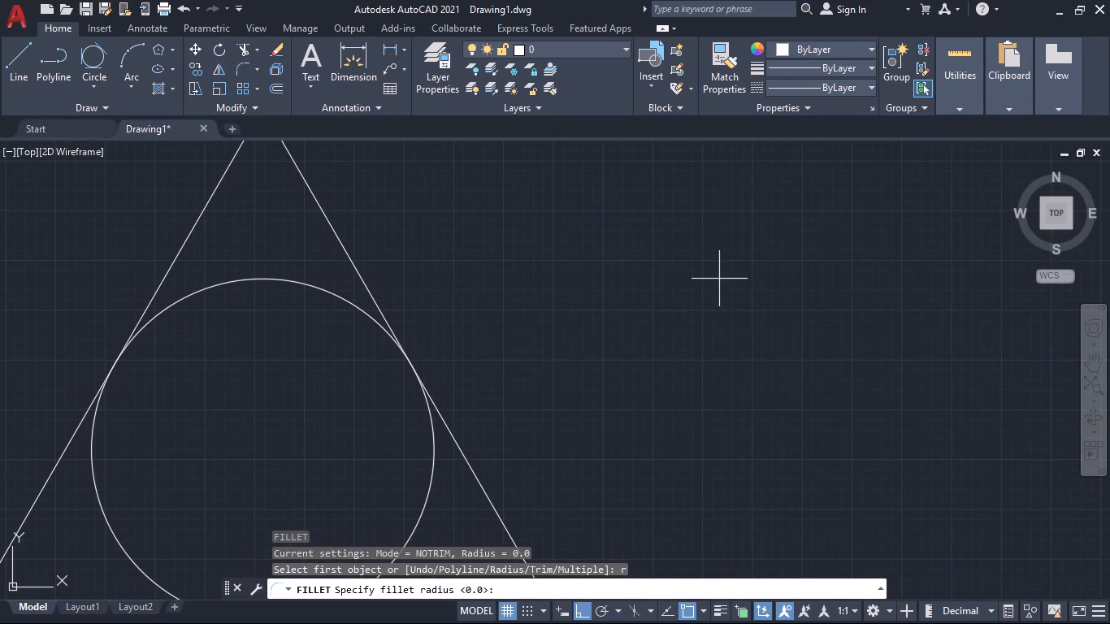
middle_drag(719, 279, 703, 288)
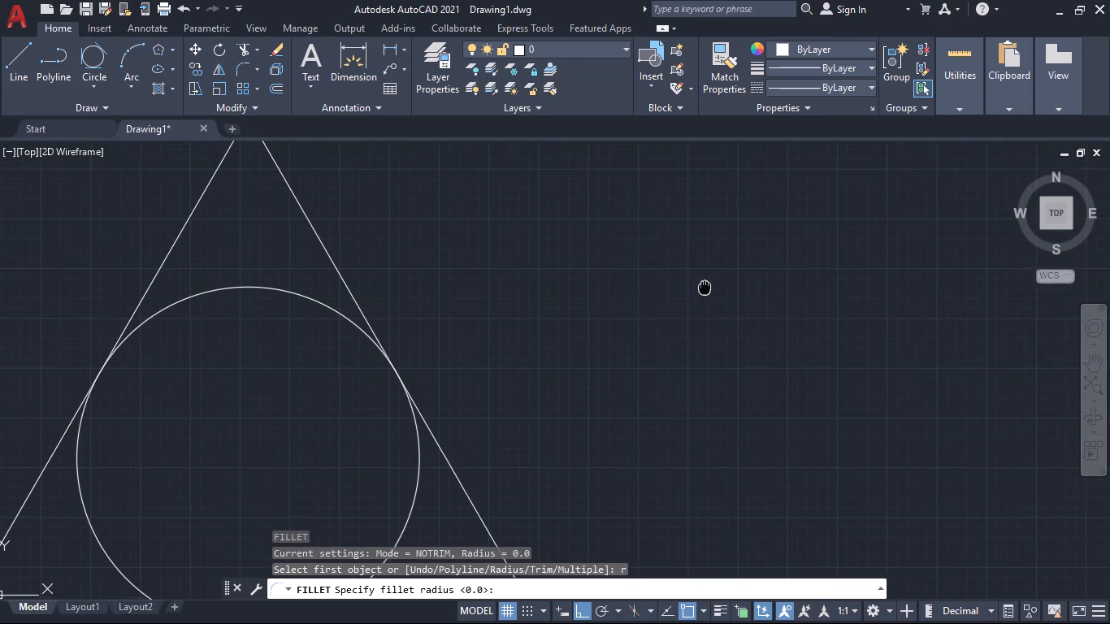
middle_drag(703, 288, 700, 292)
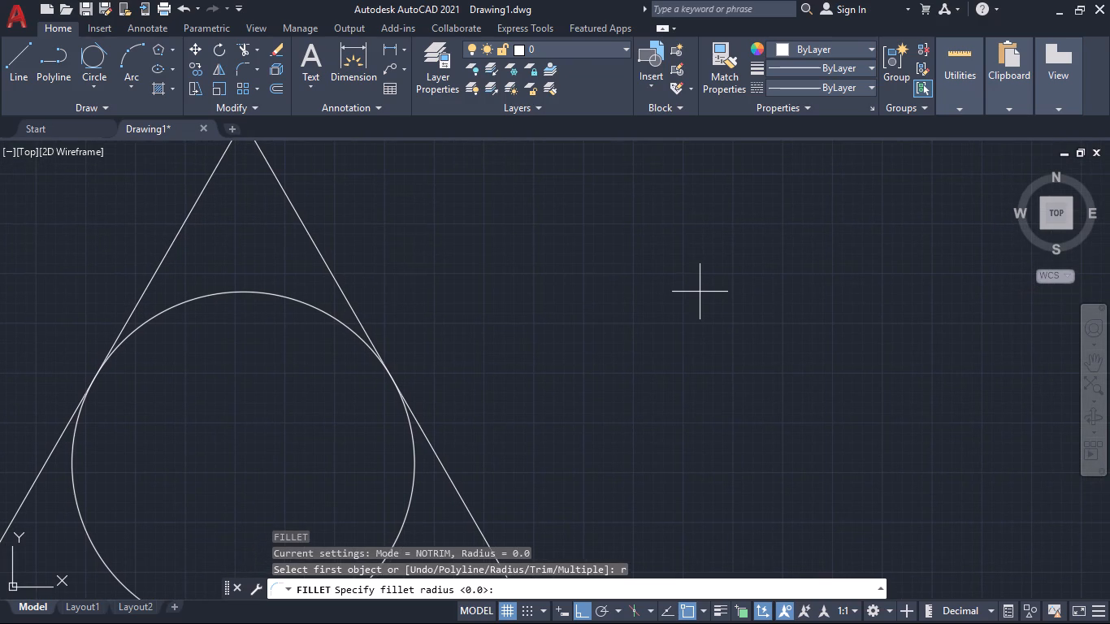
middle_drag(700, 292, 664, 276)
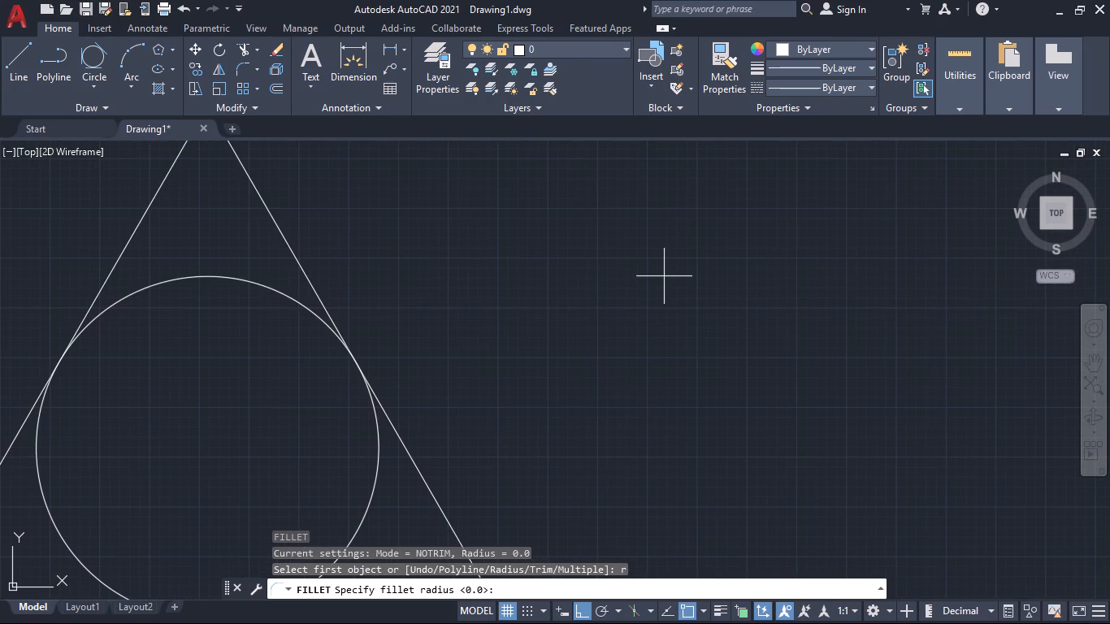
middle_drag(664, 276, 650, 292)
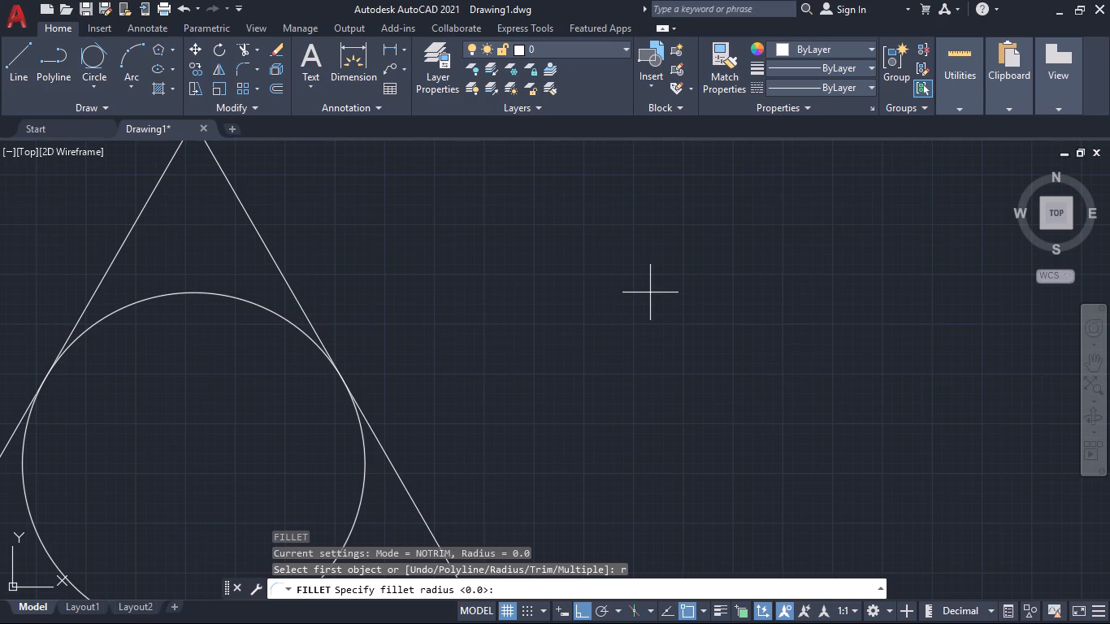
middle_drag(650, 292, 634, 281)
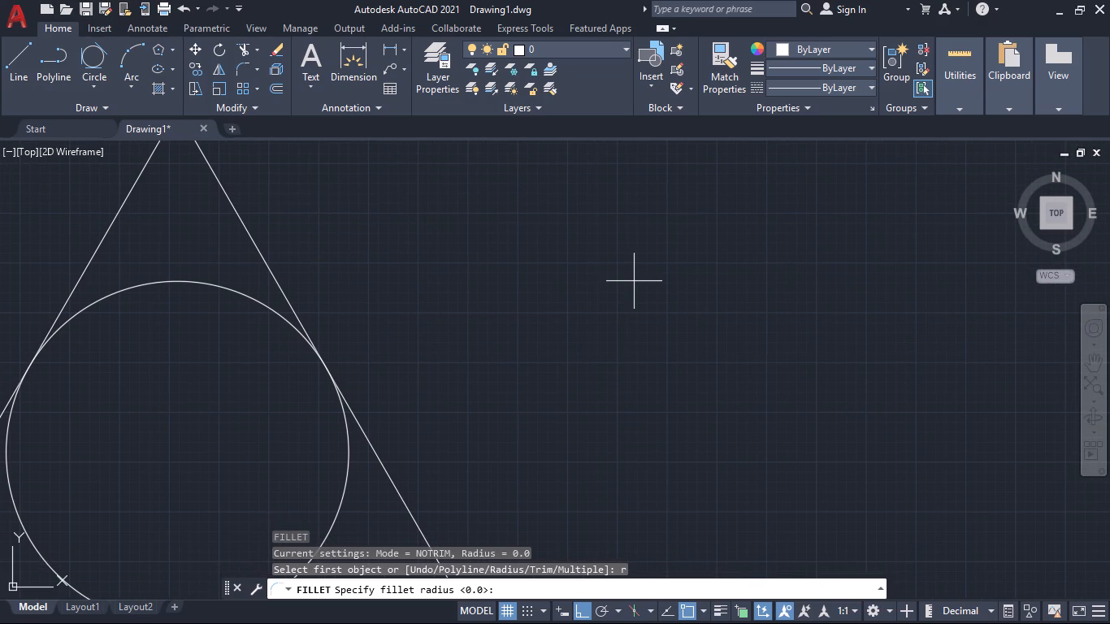
middle_drag(634, 281, 620, 266)
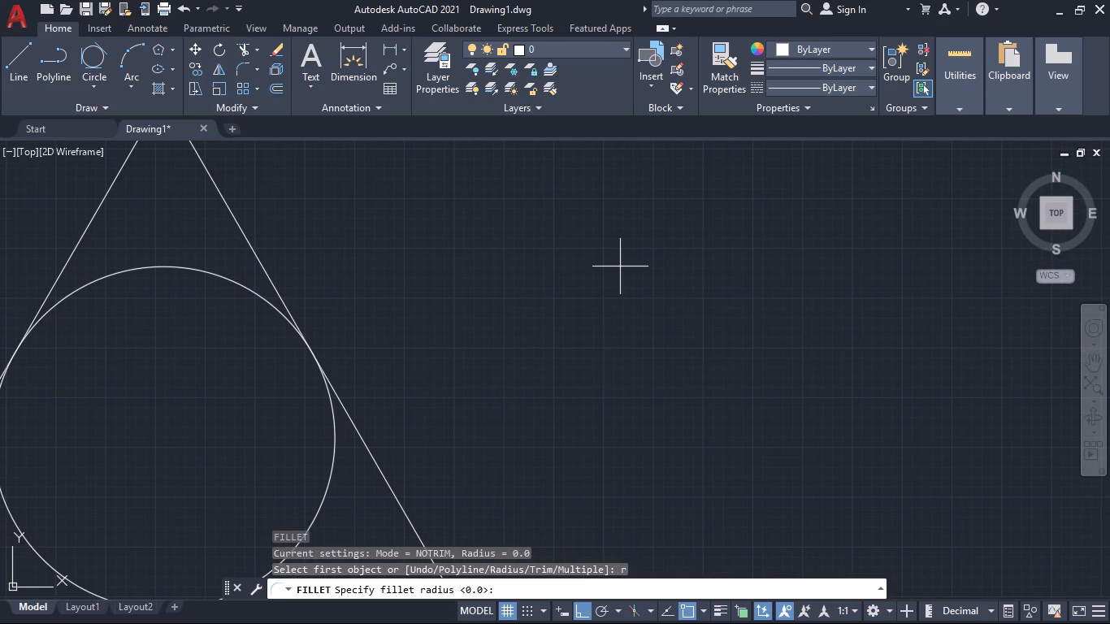
middle_drag(620, 266, 649, 283)
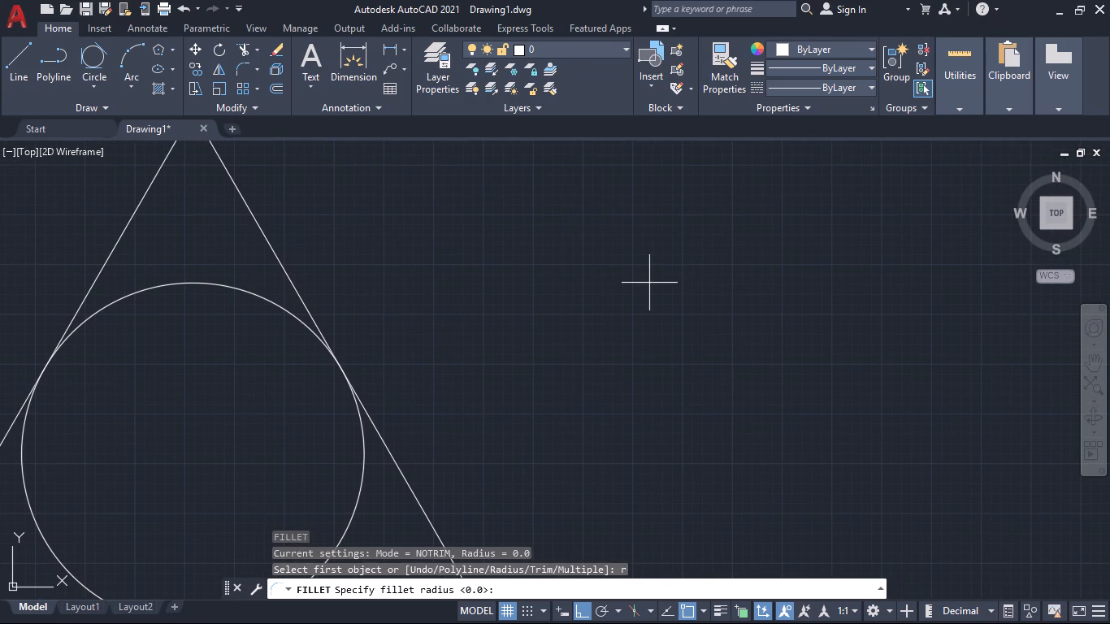
middle_drag(650, 283, 643, 263)
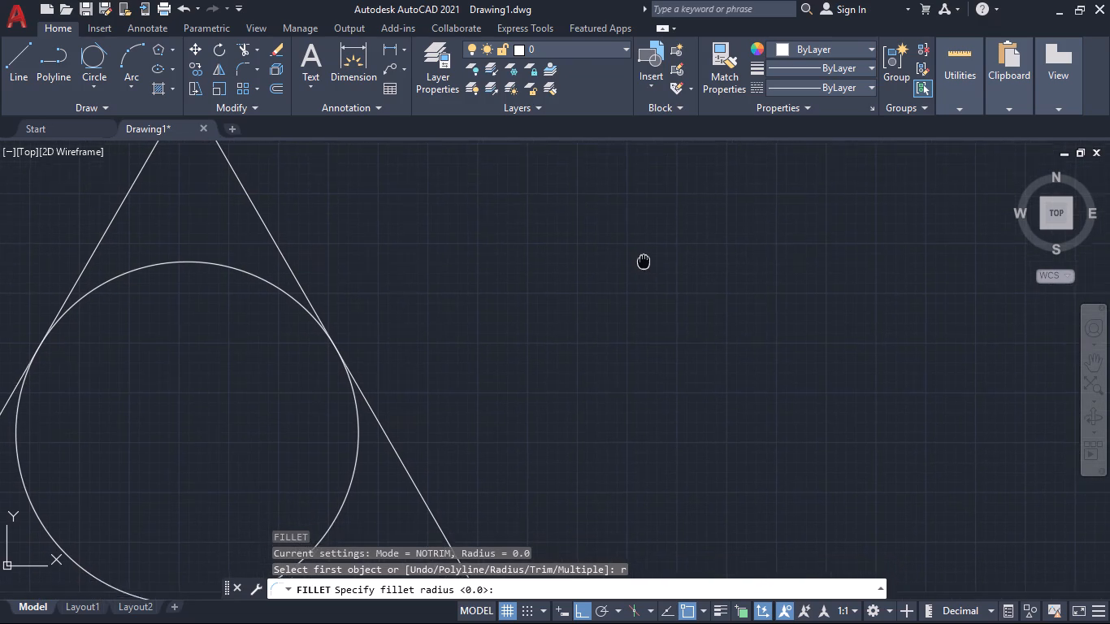
middle_drag(643, 263, 633, 281)
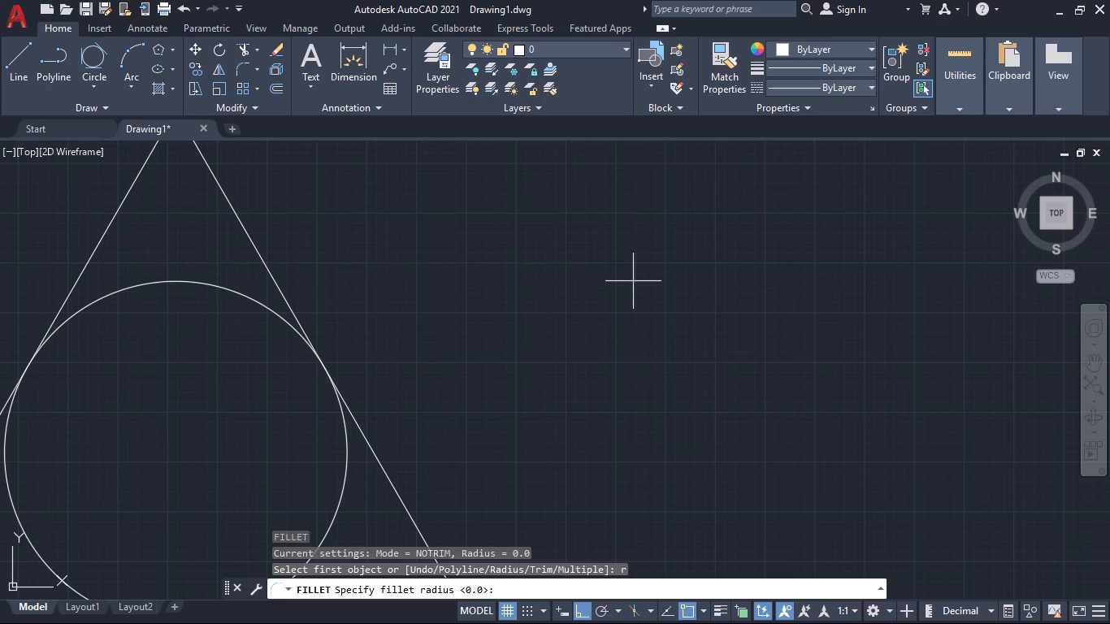
middle_drag(633, 281, 621, 268)
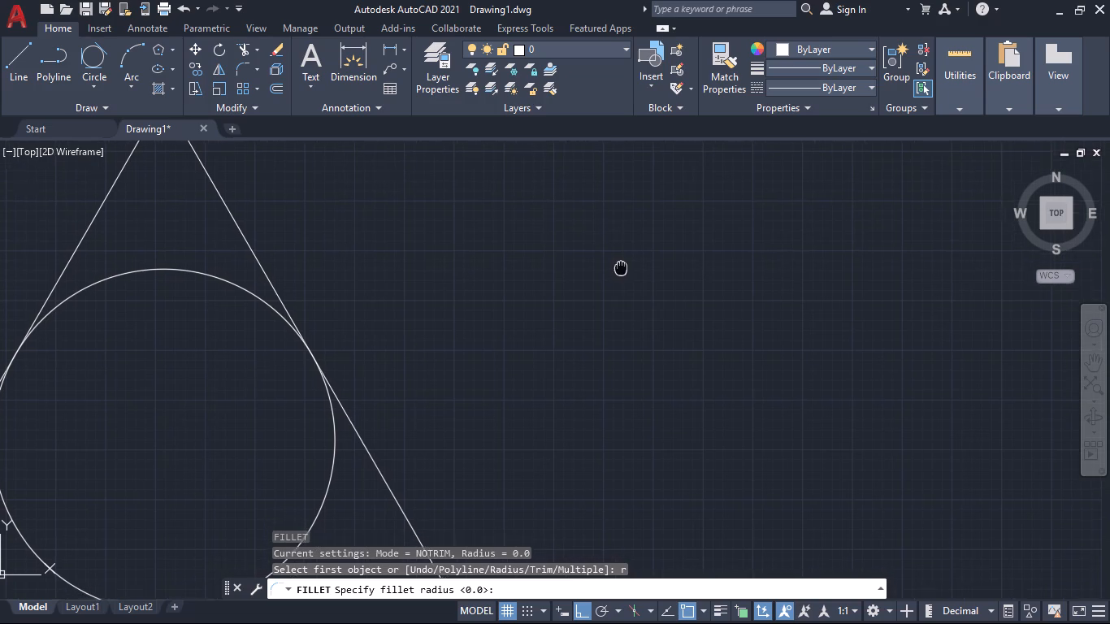
middle_drag(621, 268, 620, 267)
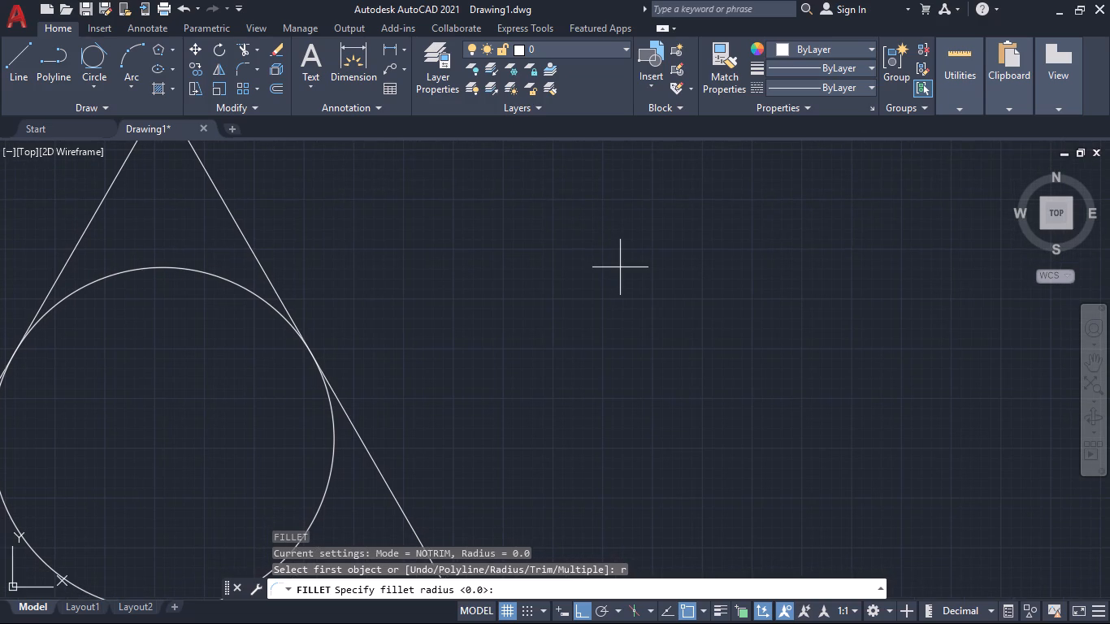
middle_drag(620, 267, 718, 221)
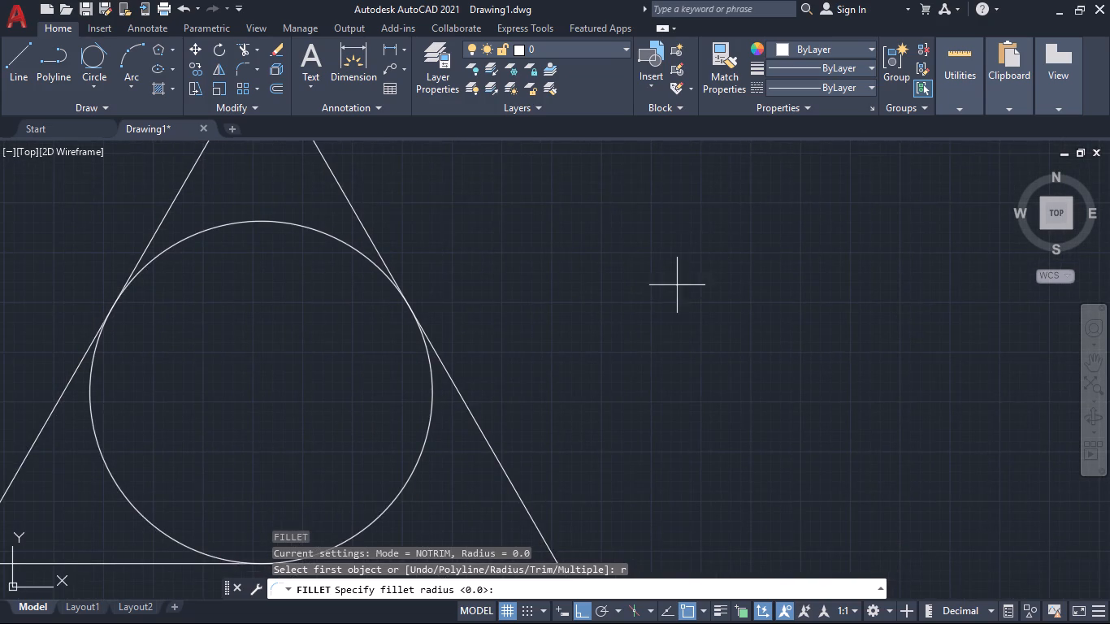
middle_drag(662, 296, 703, 225)
middle_drag(704, 225, 813, 262)
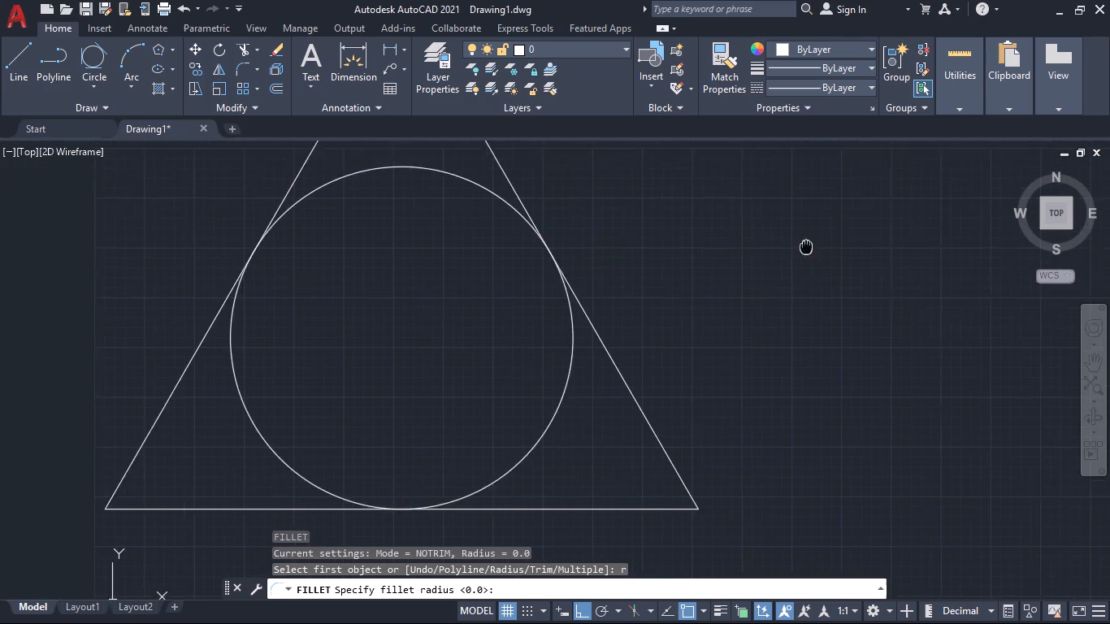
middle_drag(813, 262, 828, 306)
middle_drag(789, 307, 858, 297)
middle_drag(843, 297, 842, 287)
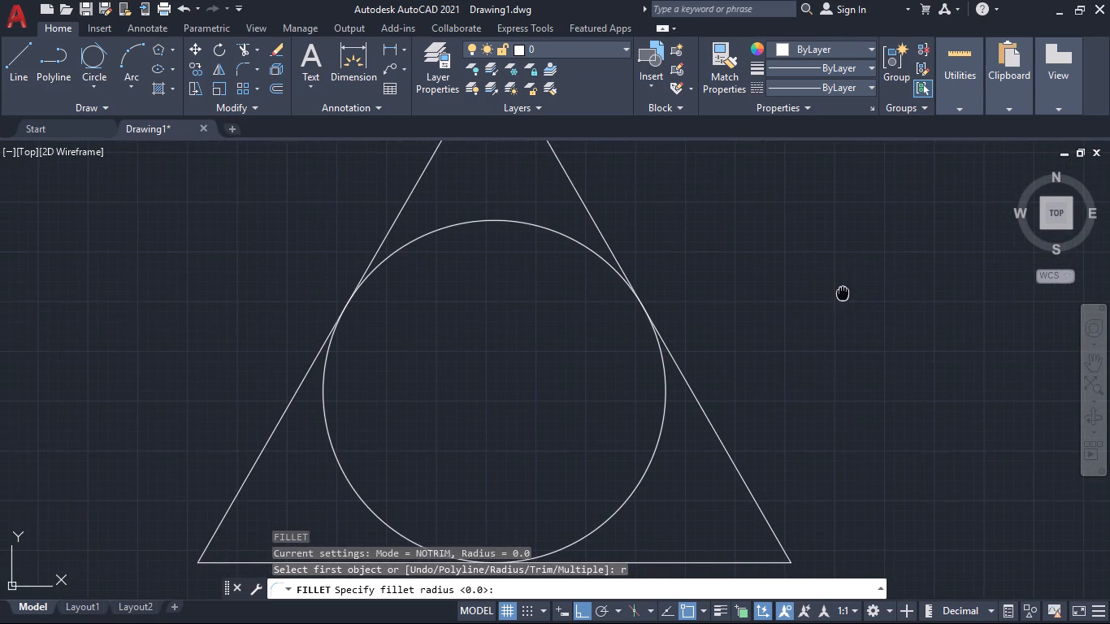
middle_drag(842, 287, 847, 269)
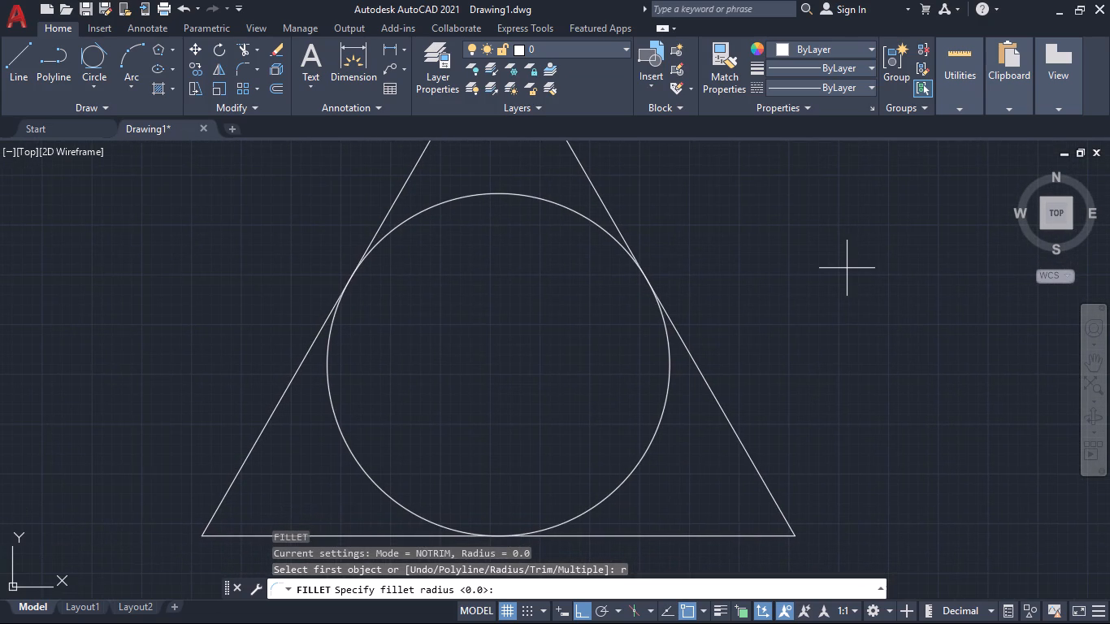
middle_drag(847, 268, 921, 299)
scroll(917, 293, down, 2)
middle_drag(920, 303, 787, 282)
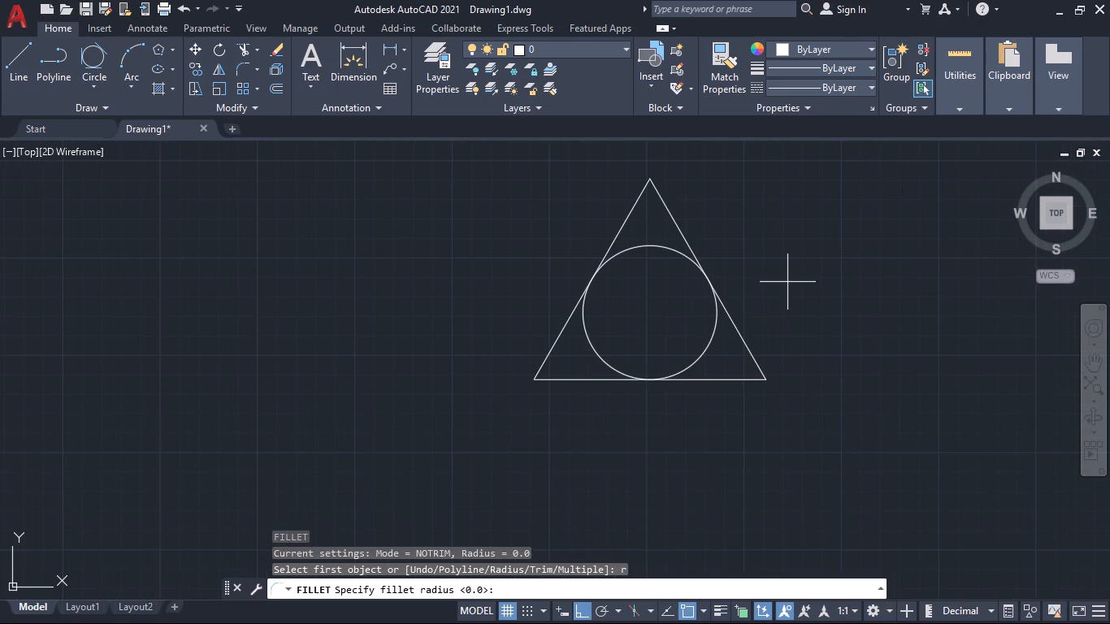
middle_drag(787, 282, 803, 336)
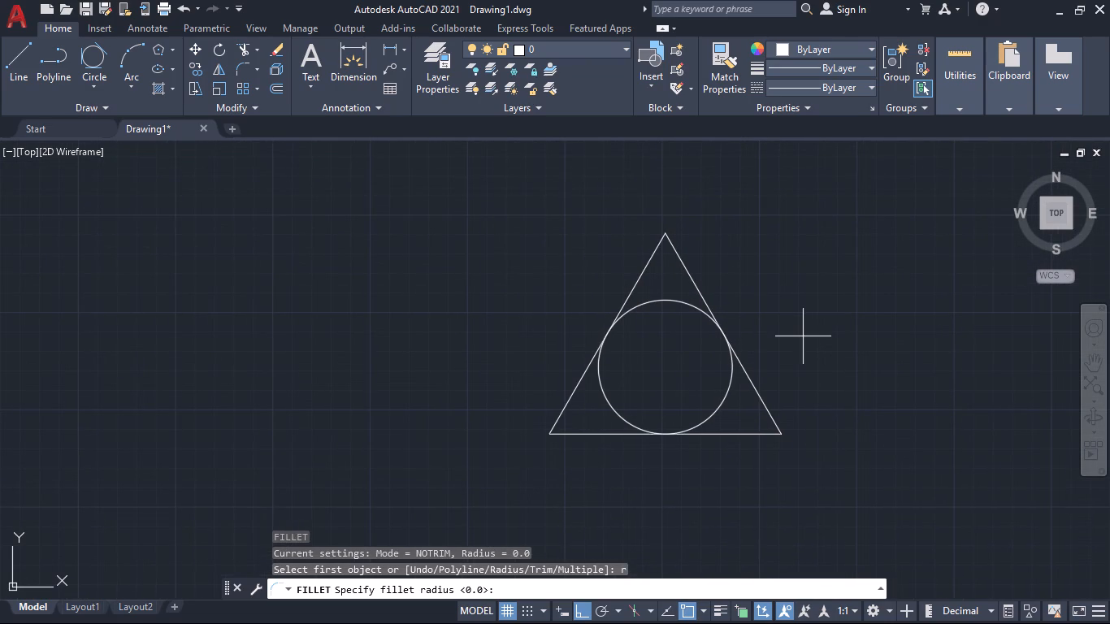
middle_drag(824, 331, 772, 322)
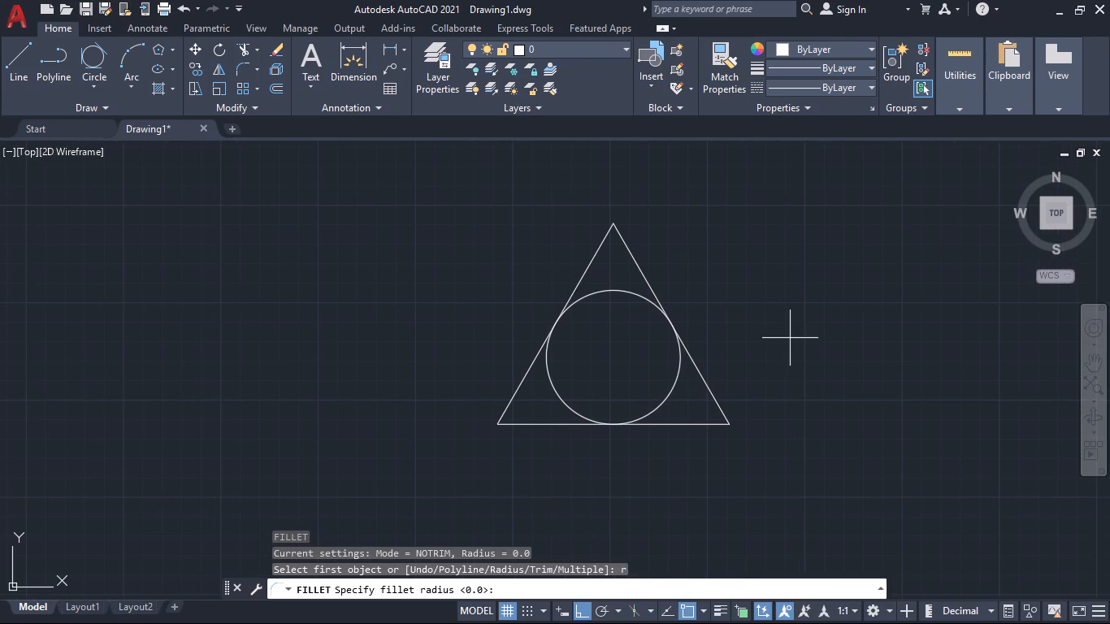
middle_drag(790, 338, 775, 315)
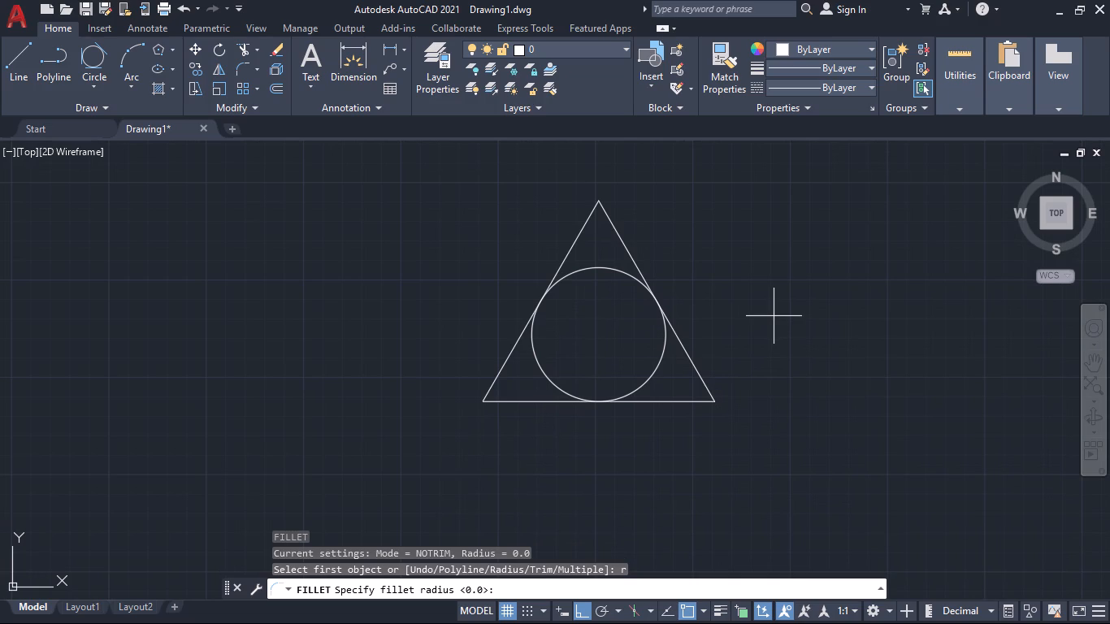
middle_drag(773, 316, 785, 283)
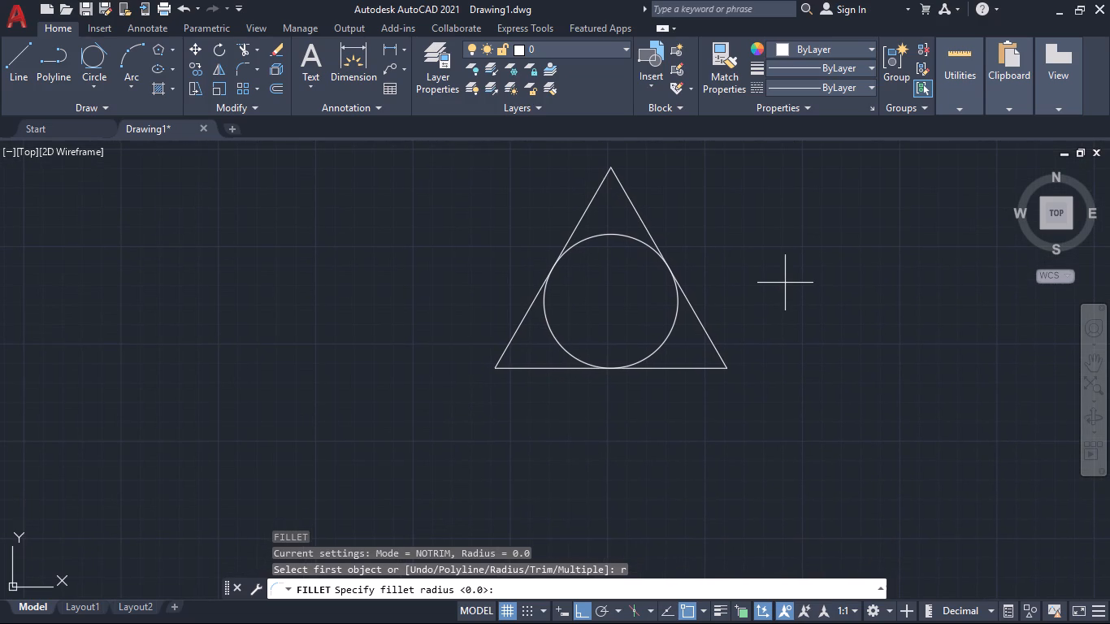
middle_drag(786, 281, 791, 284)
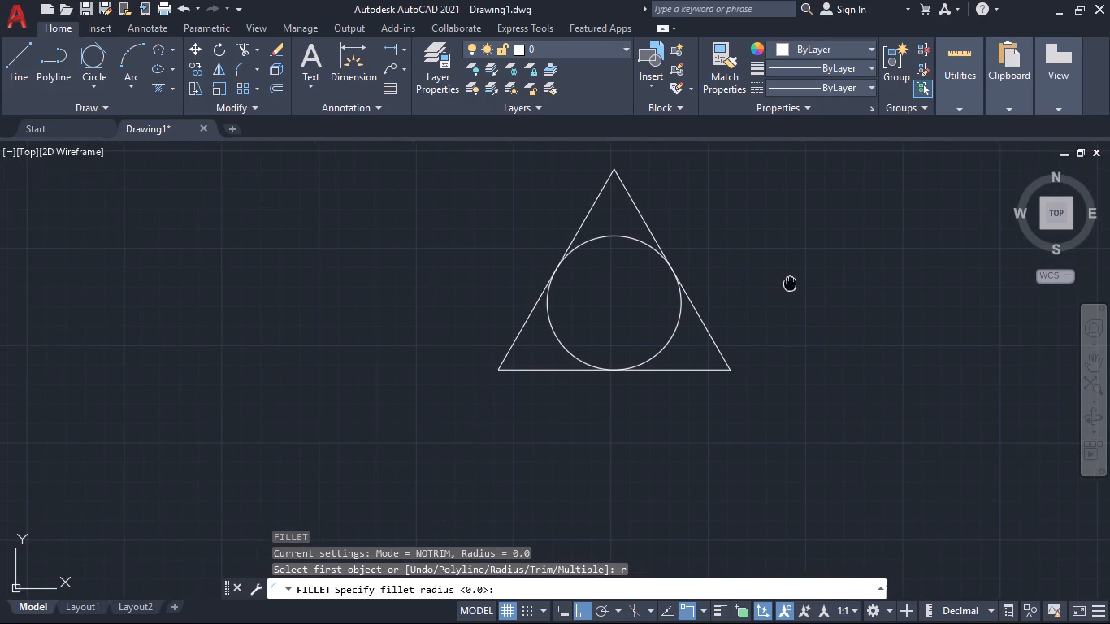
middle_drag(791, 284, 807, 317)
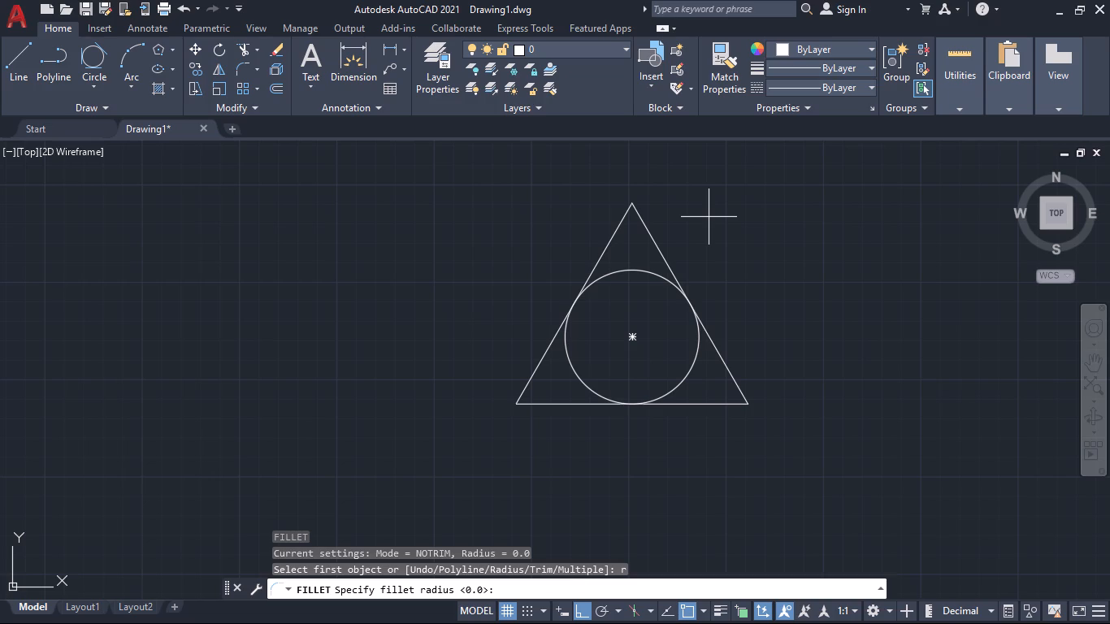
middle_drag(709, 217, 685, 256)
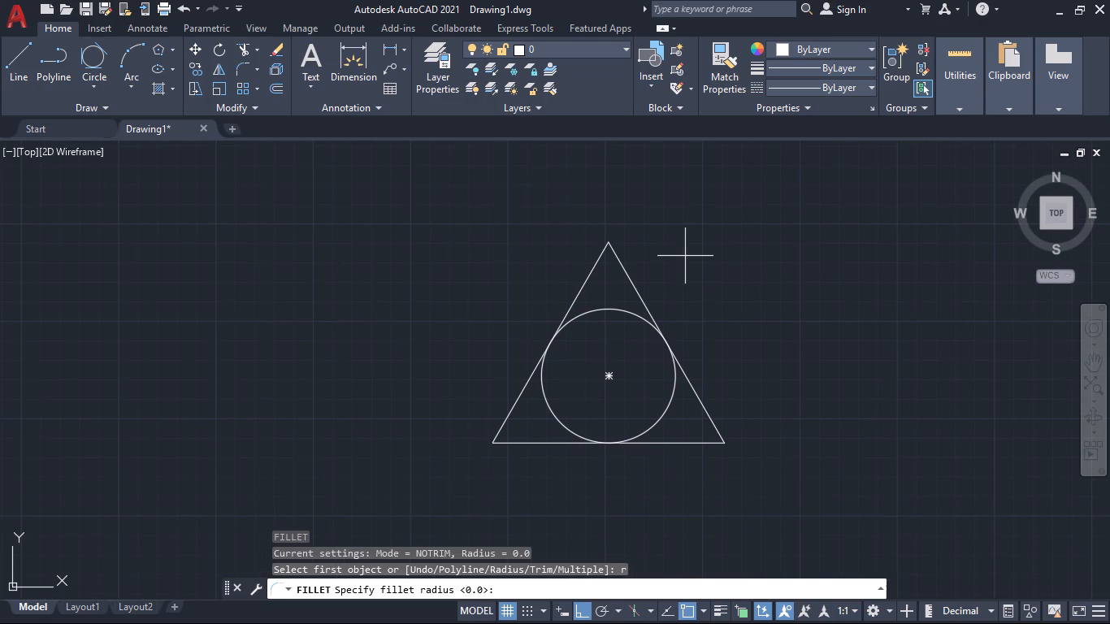
Fillet all three corners of the triangle with a radius of 15, leaving the original sides untrimmed.
text(15)
key(Return)
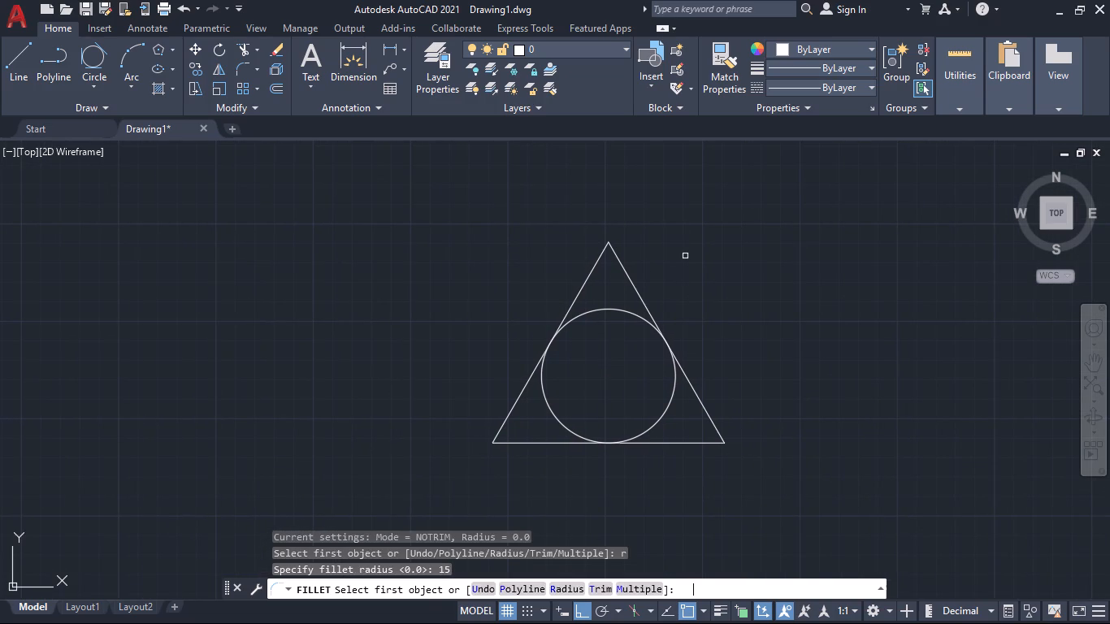
click(593, 267)
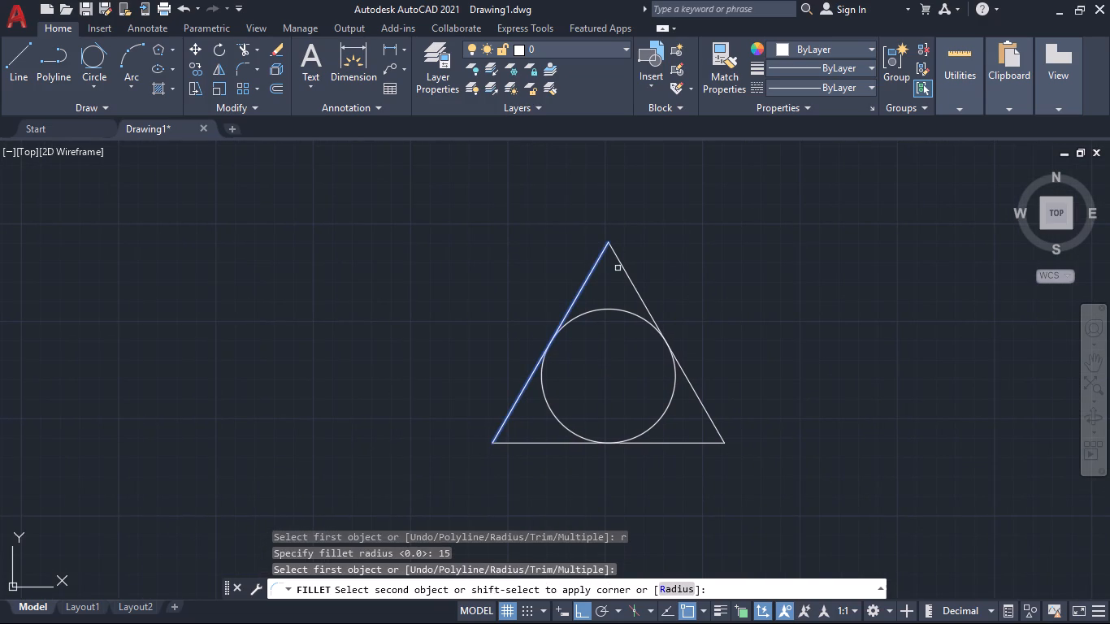
click(626, 276)
key(Return)
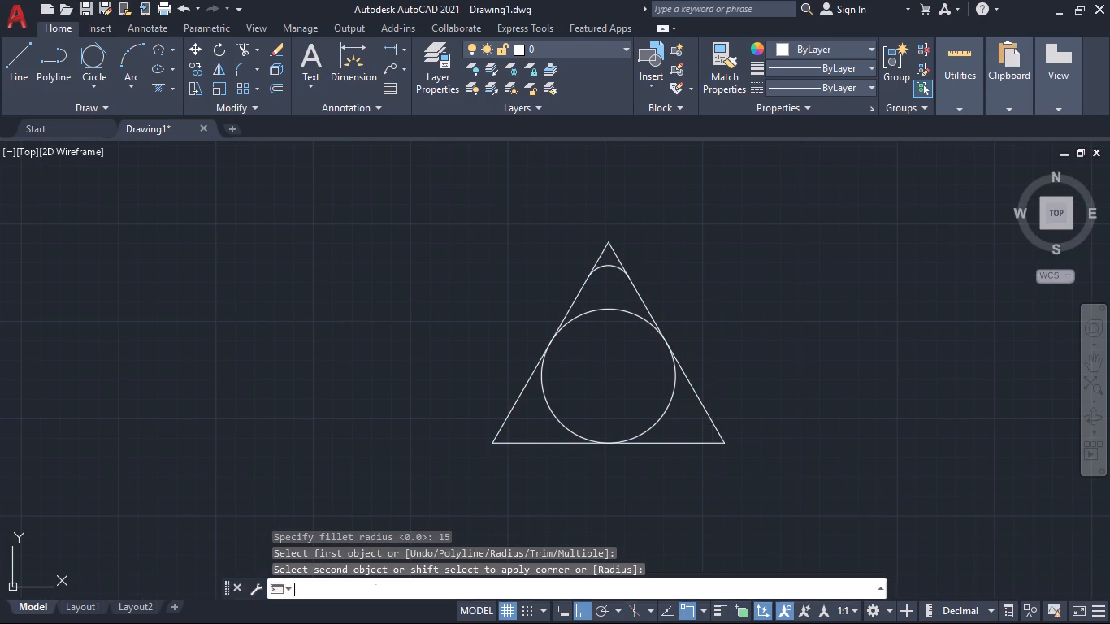
click(711, 424)
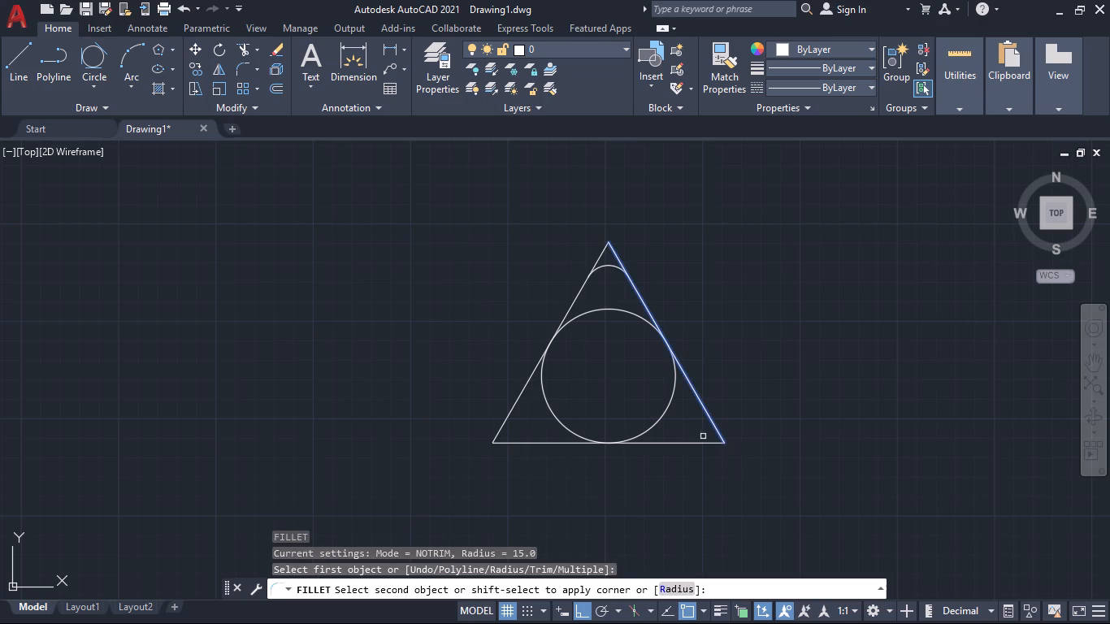
click(689, 442)
key(space)
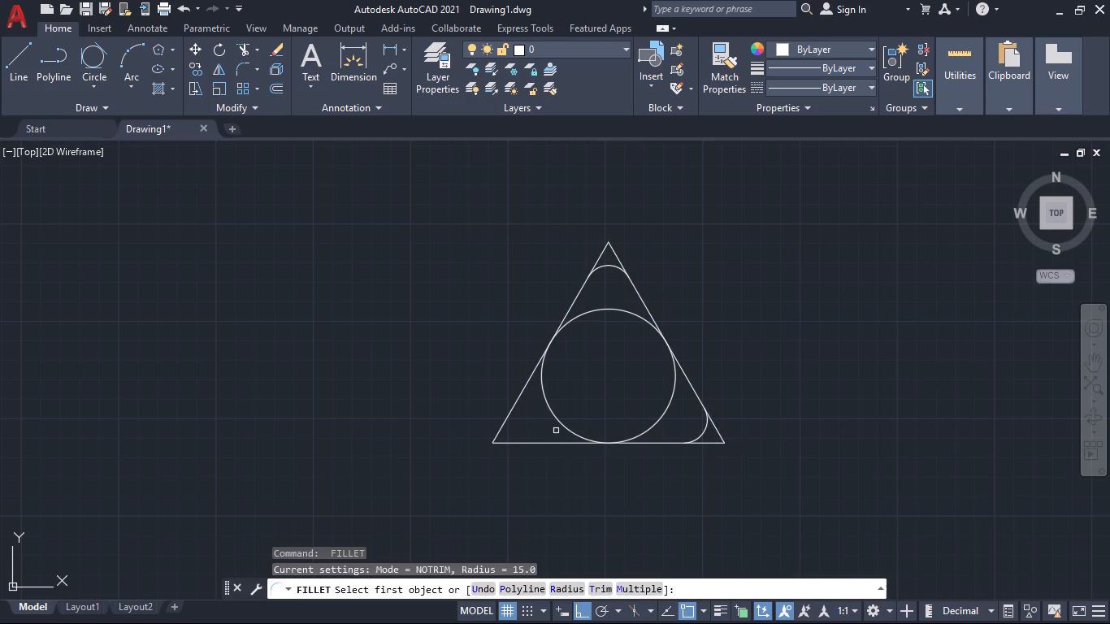
click(513, 409)
click(527, 443)
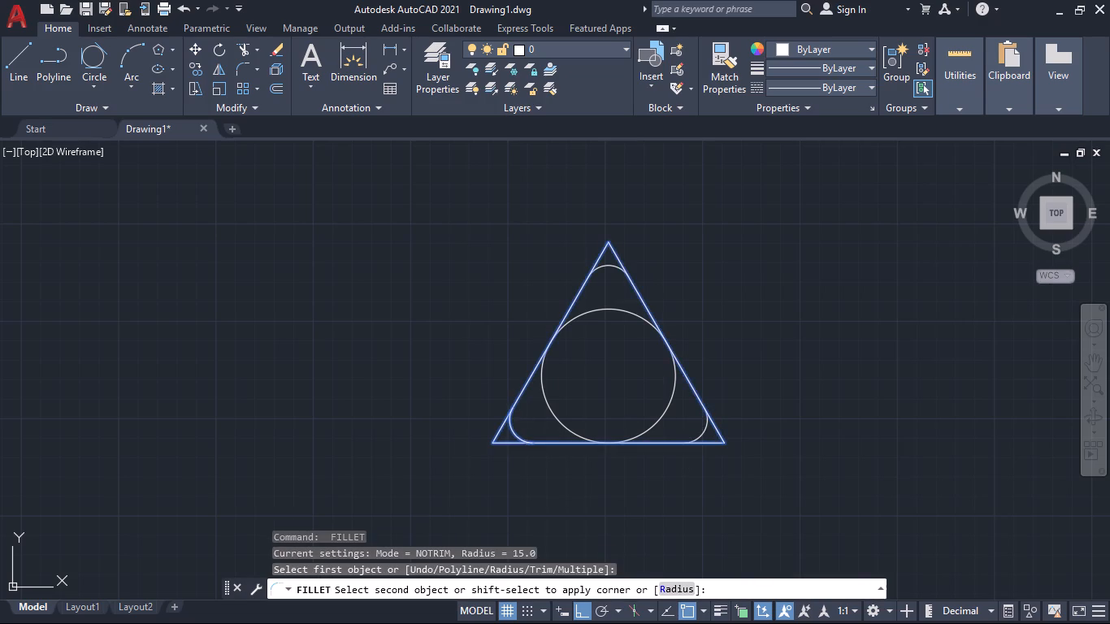
Trim off the three pointed triangle corners outside the fillet arcs.
text(tr)
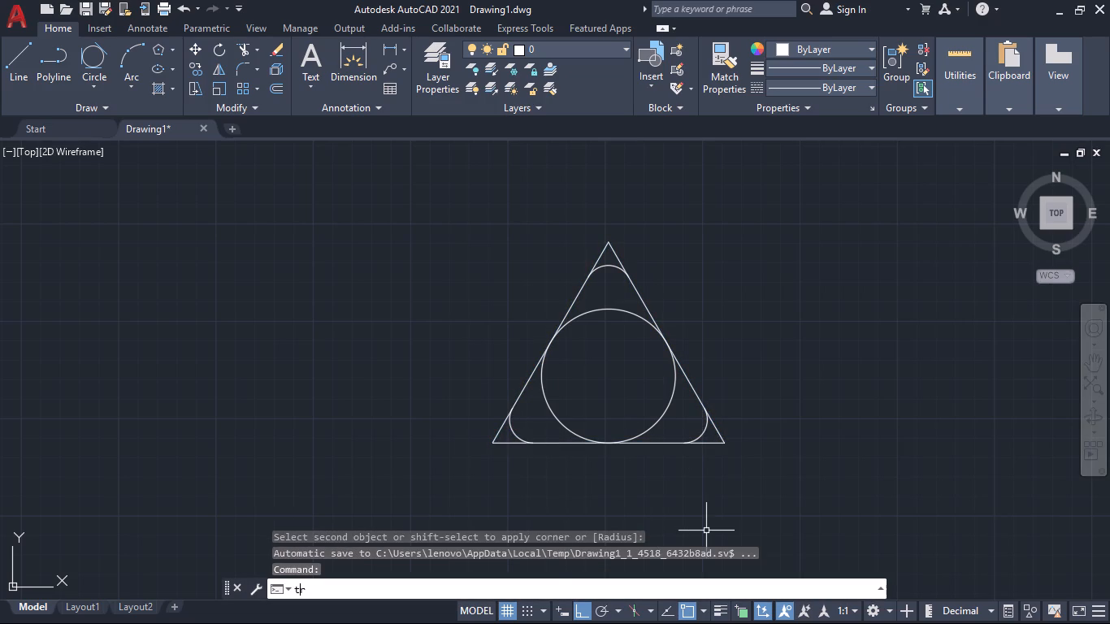
key(Return)
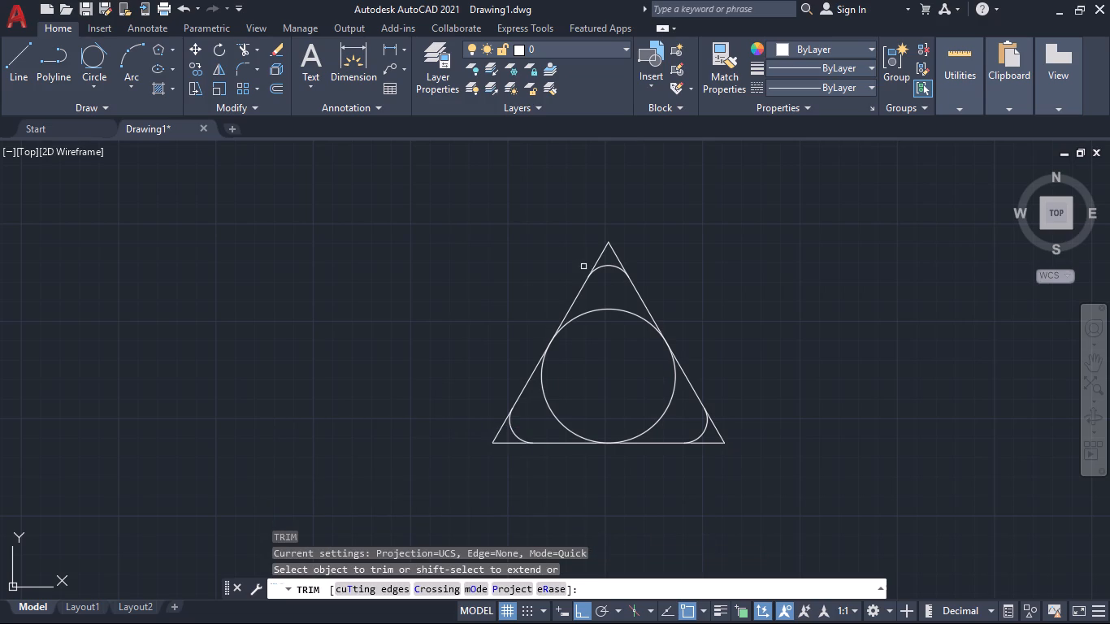
click(581, 264)
click(627, 256)
click(730, 420)
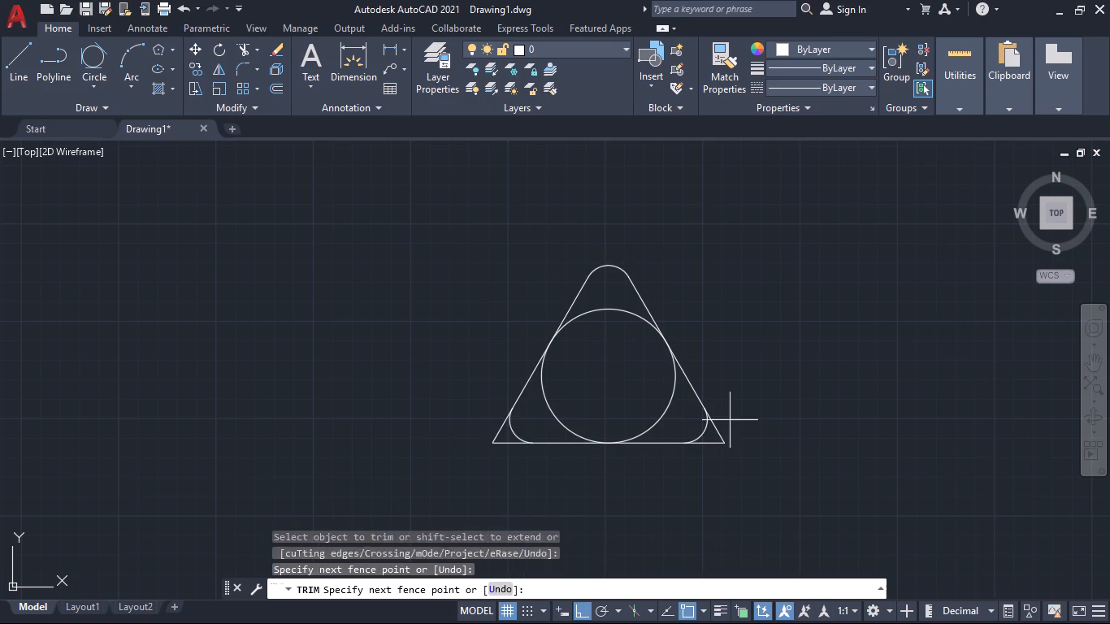
click(692, 466)
click(492, 414)
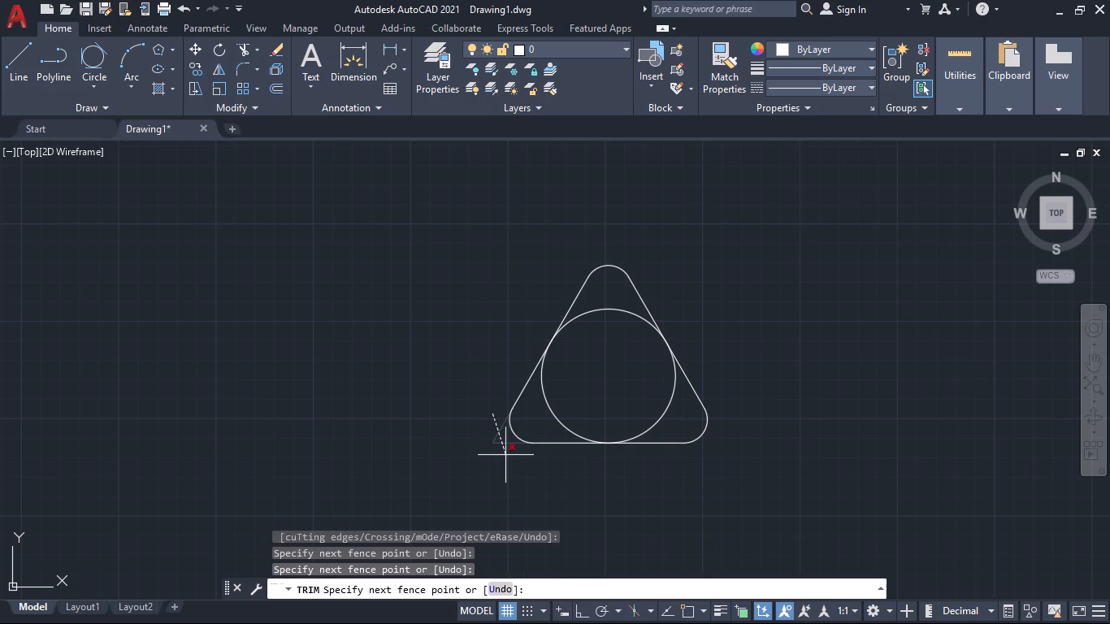
click(505, 455)
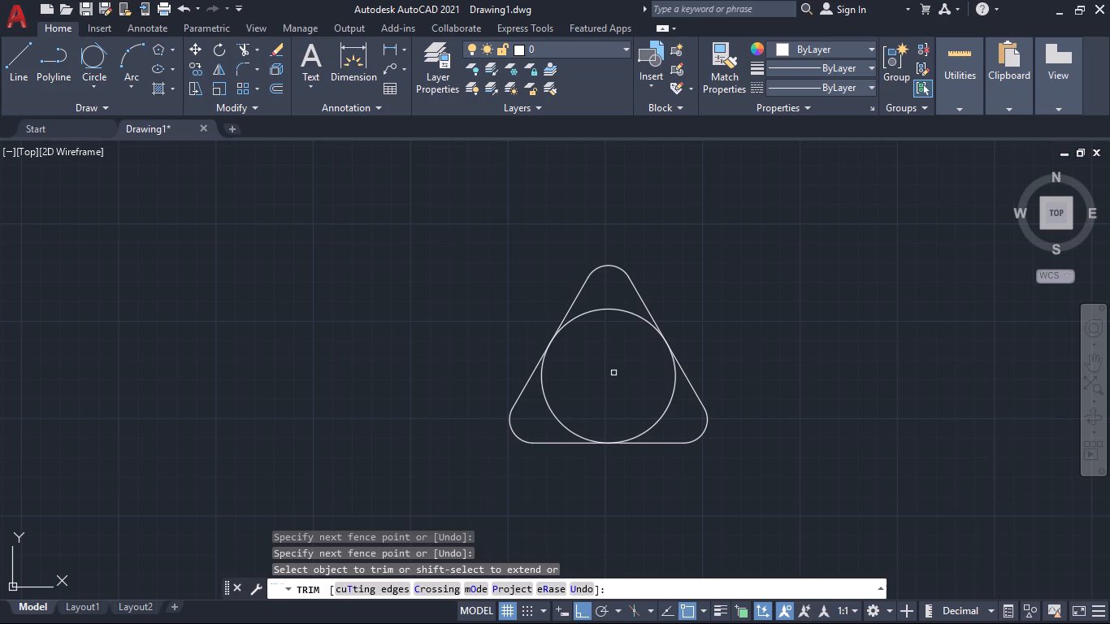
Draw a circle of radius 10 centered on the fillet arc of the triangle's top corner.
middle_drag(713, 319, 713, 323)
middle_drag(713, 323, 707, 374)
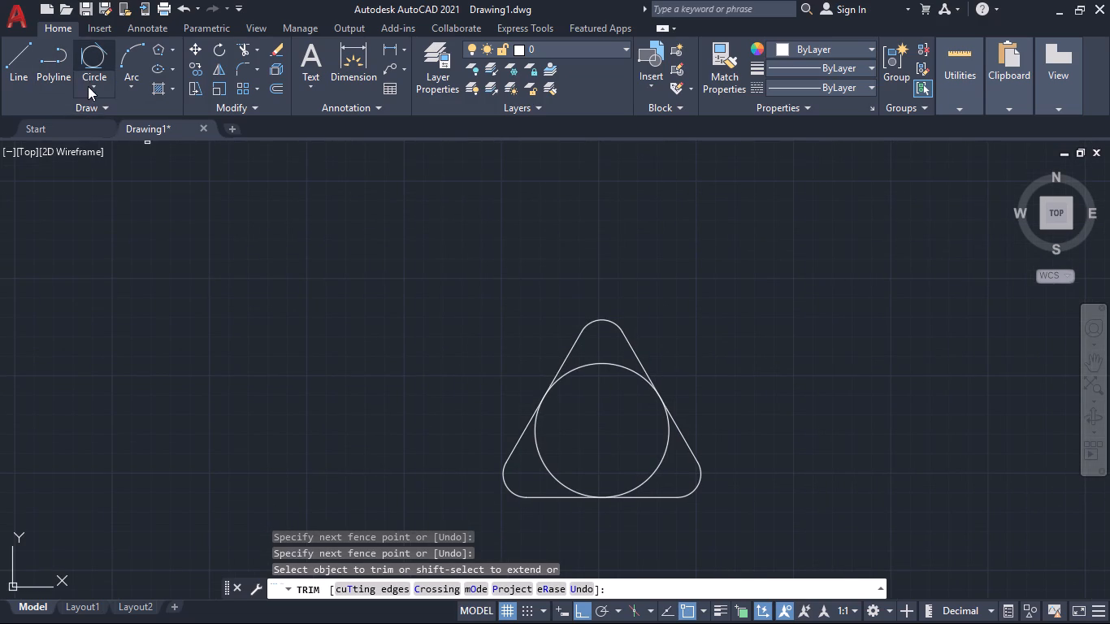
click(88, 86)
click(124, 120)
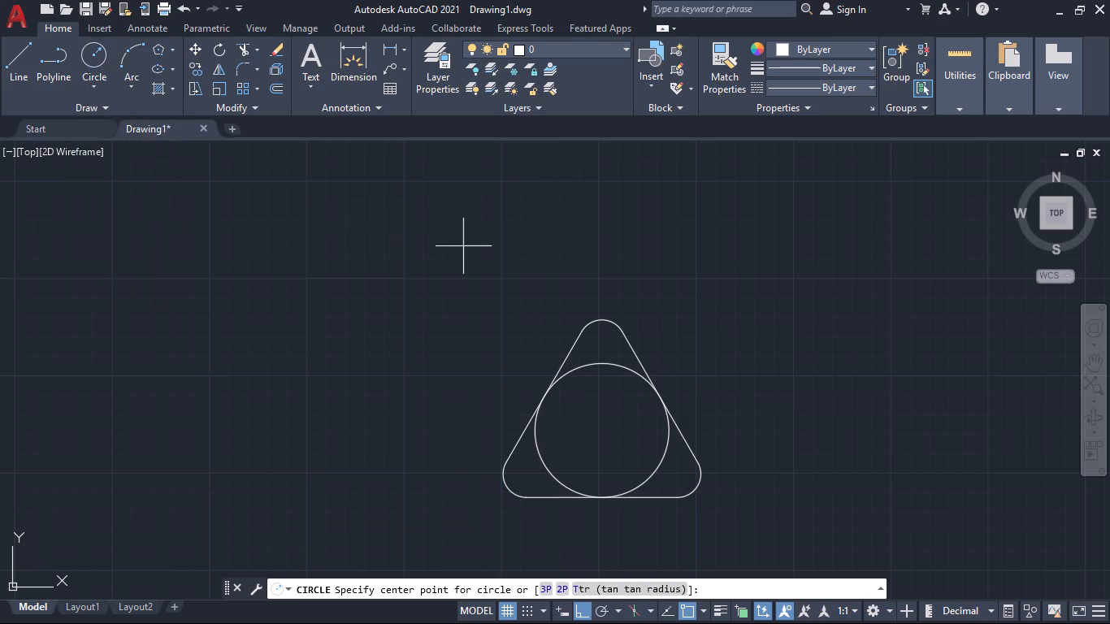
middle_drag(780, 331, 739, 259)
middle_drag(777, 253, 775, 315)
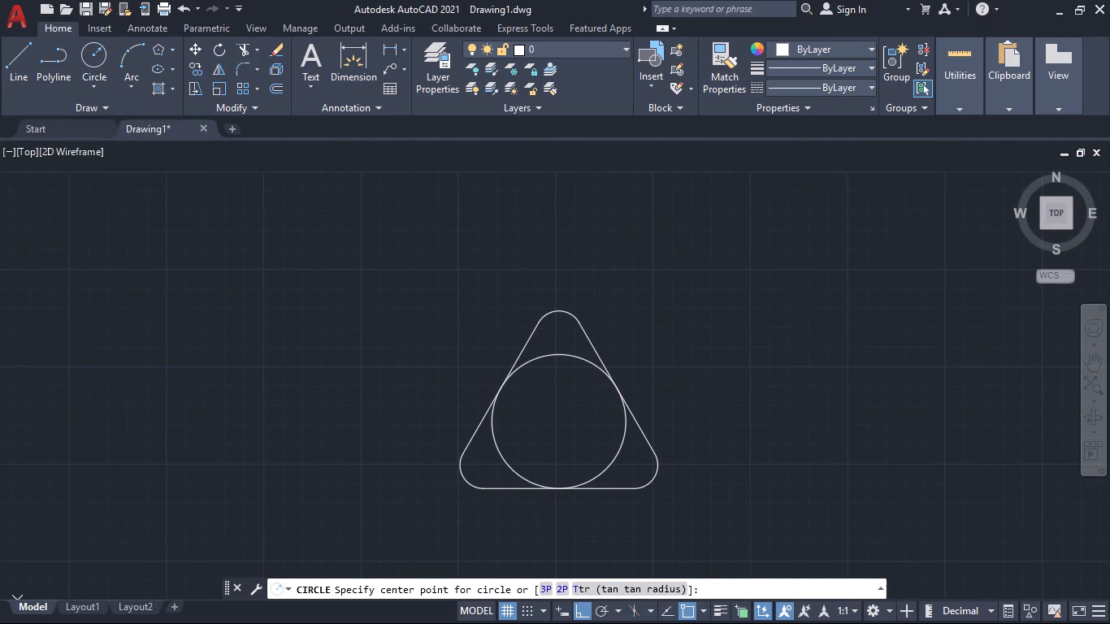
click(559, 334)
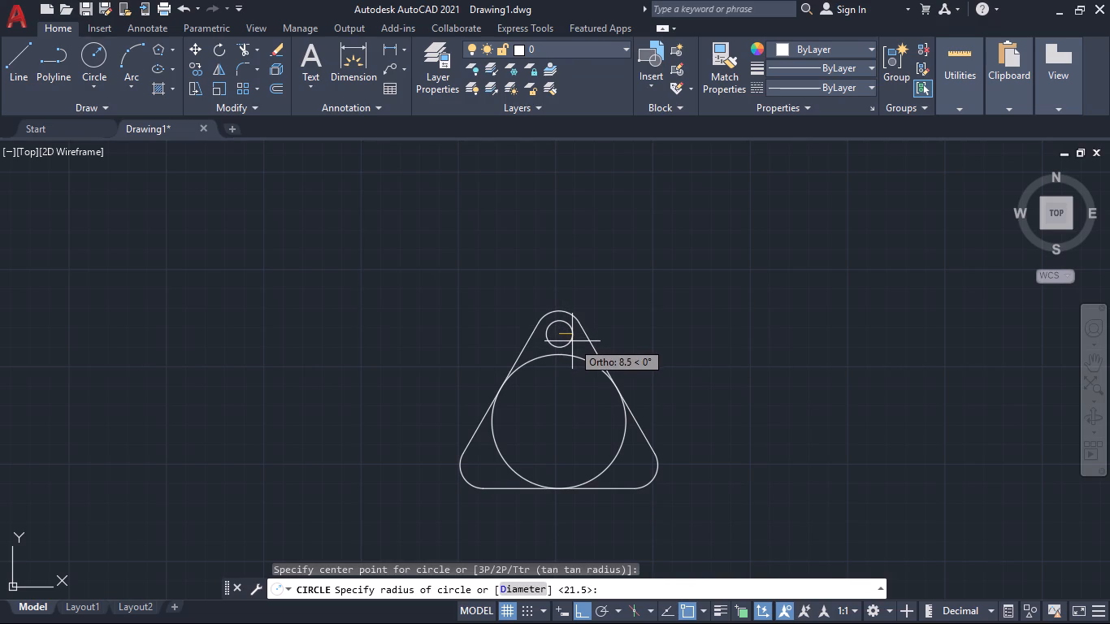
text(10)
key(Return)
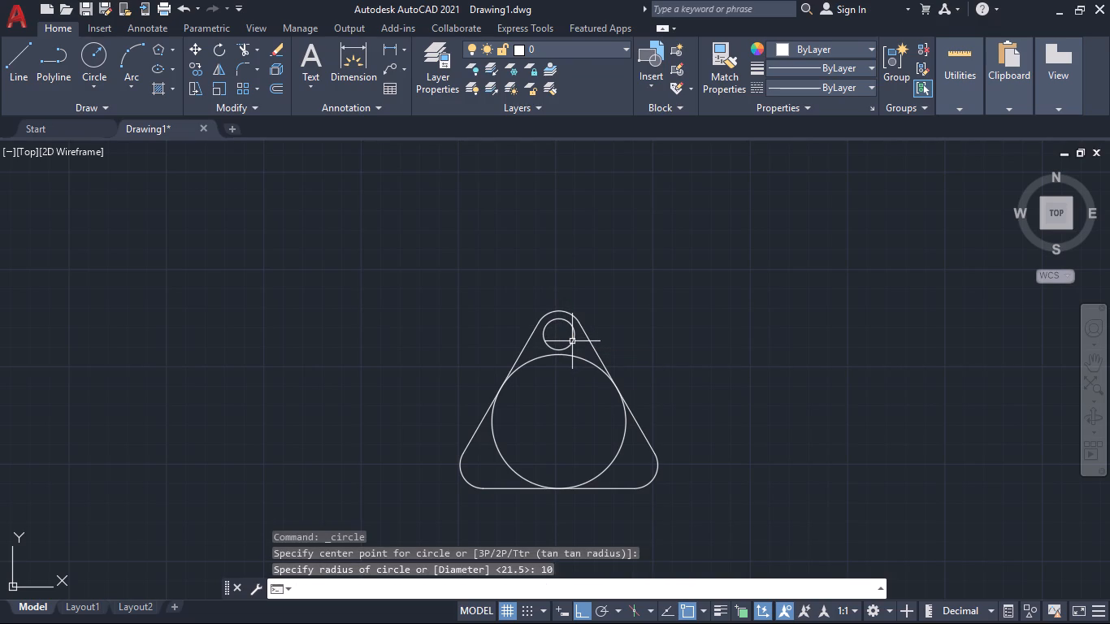
Draw a circle of radius 5 concentric with the top corner's fillet arc.
scroll(575, 344, down, 1)
scroll(583, 349, up, 2)
click(95, 60)
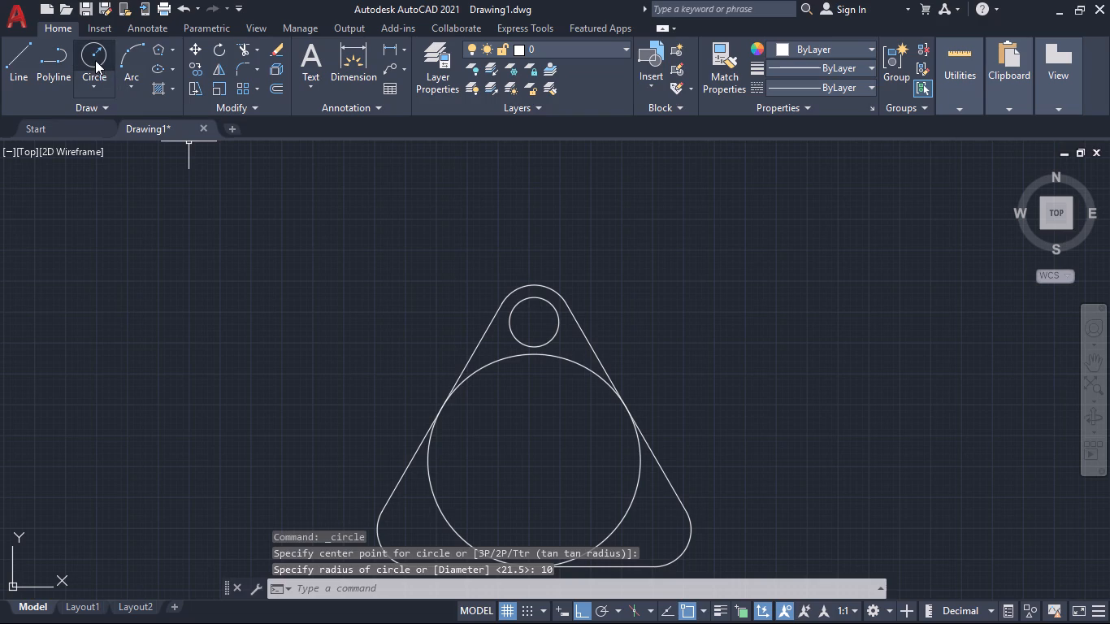
click(535, 322)
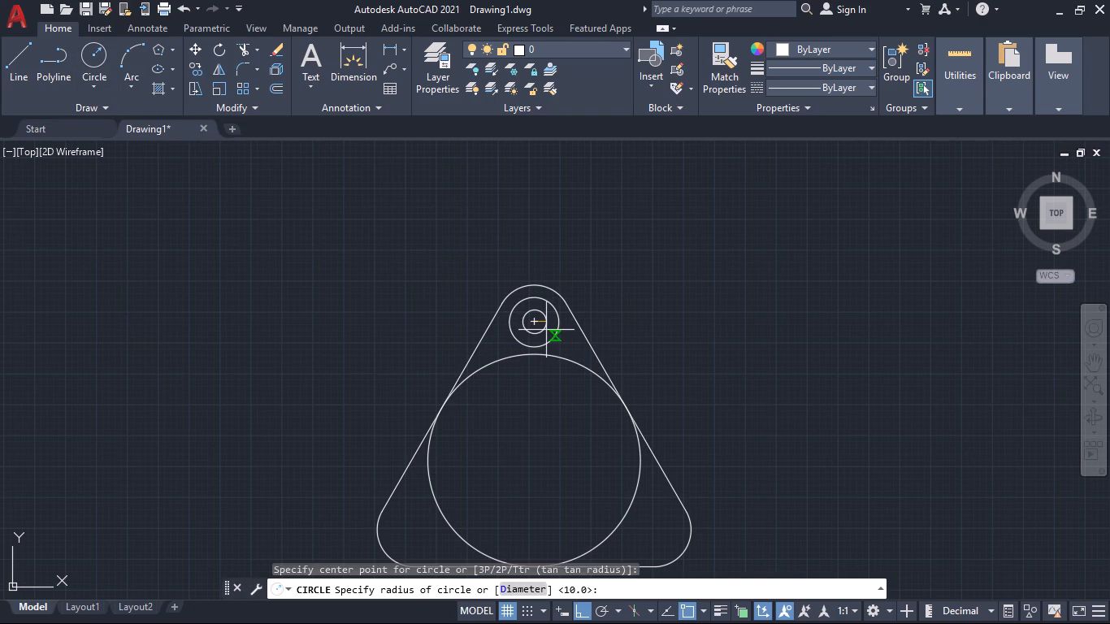
key(5)
key(Return)
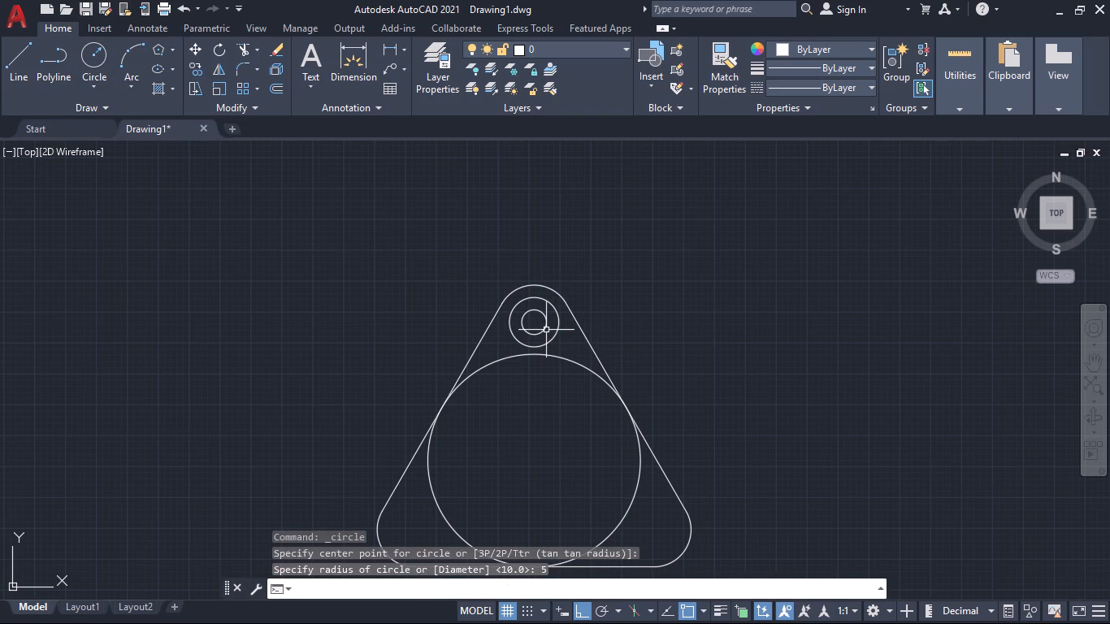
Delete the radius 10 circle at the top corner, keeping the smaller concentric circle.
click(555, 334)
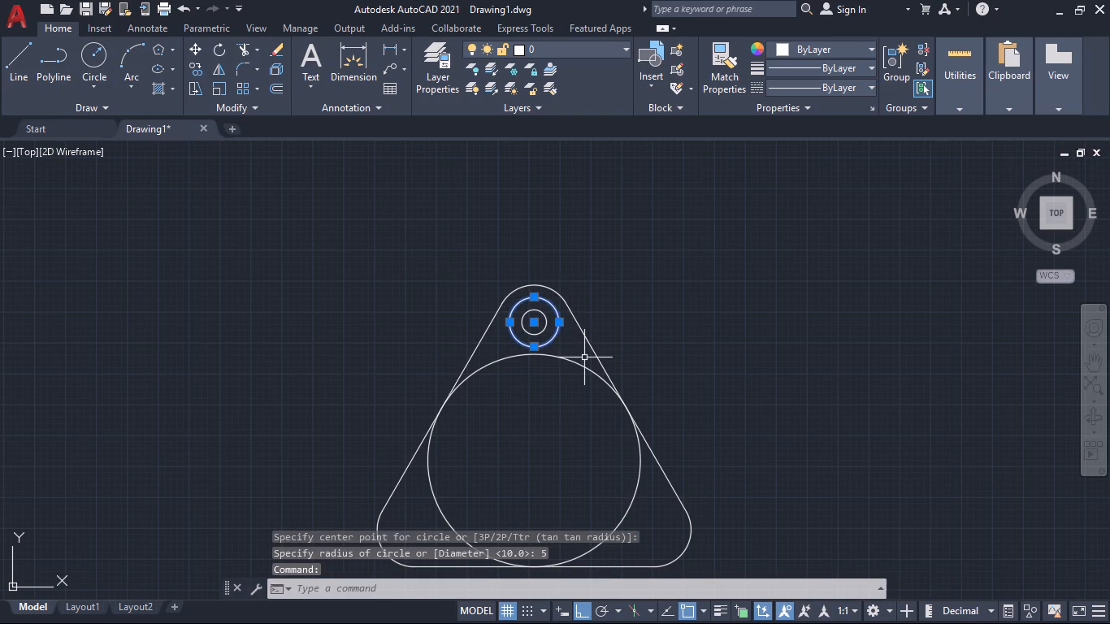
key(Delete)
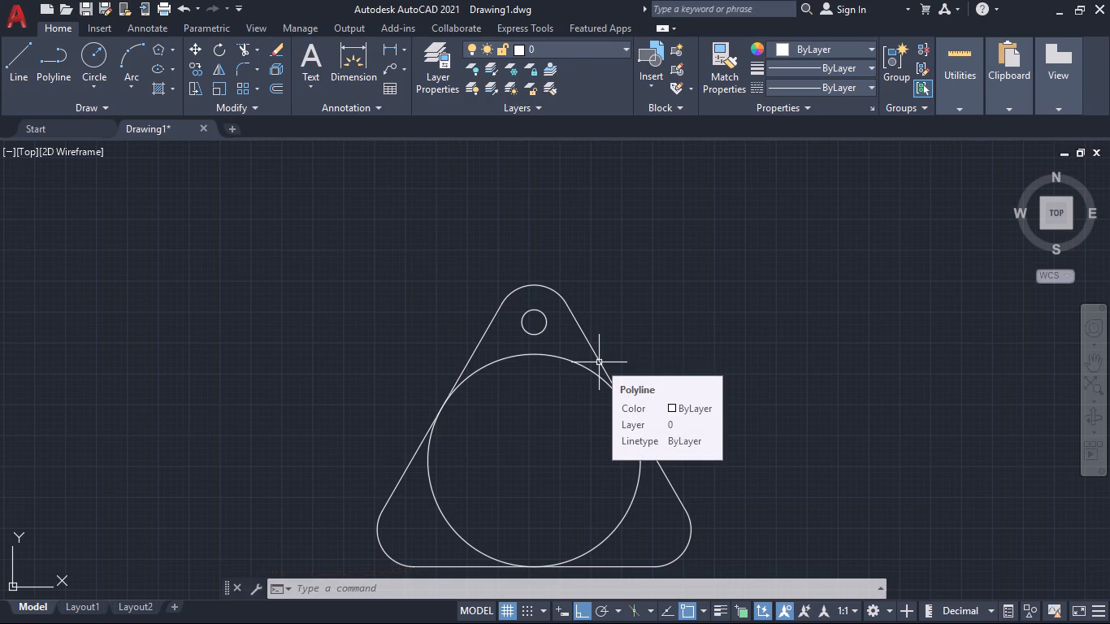
Draw a circle of radius 10 concentric with the small hole circle at the flange's top corner.
middle_drag(708, 367, 709, 276)
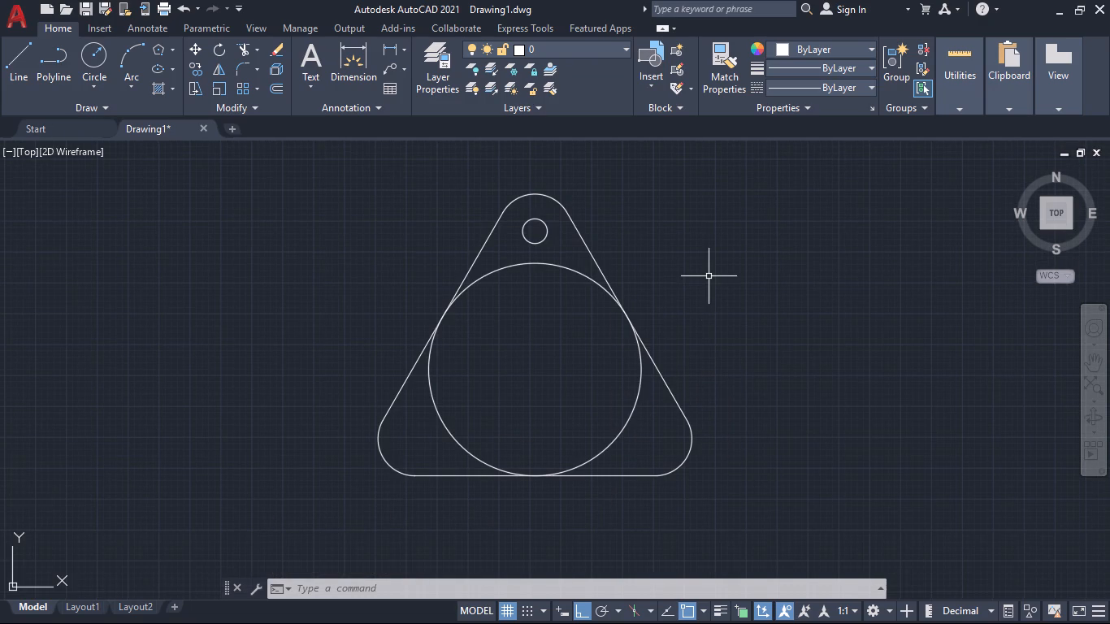
click(98, 54)
click(532, 229)
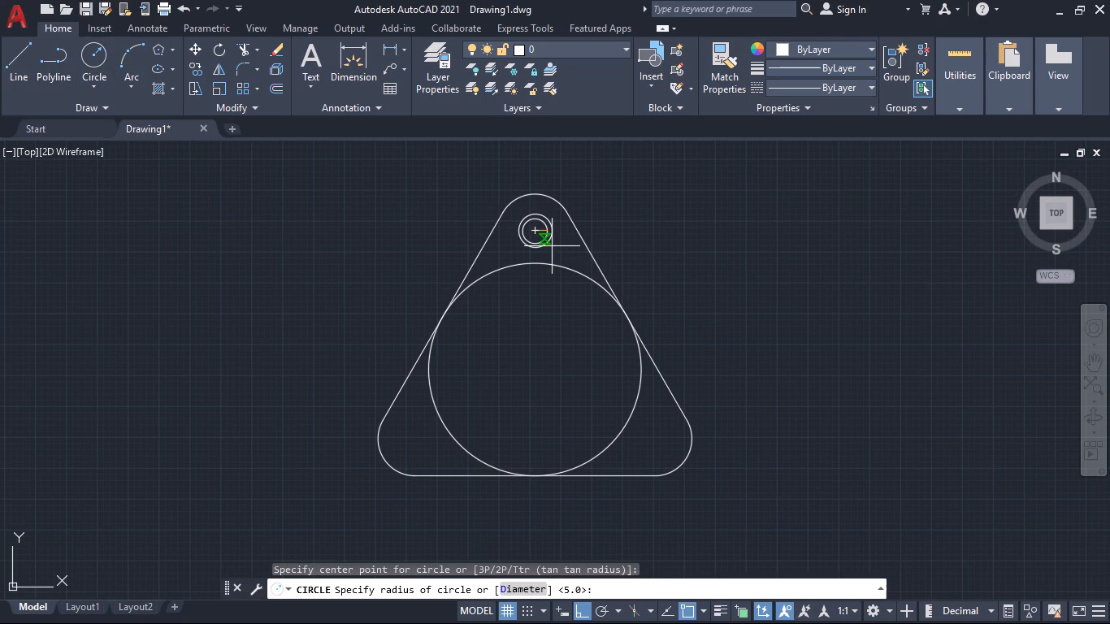
text(10)
key(Return)
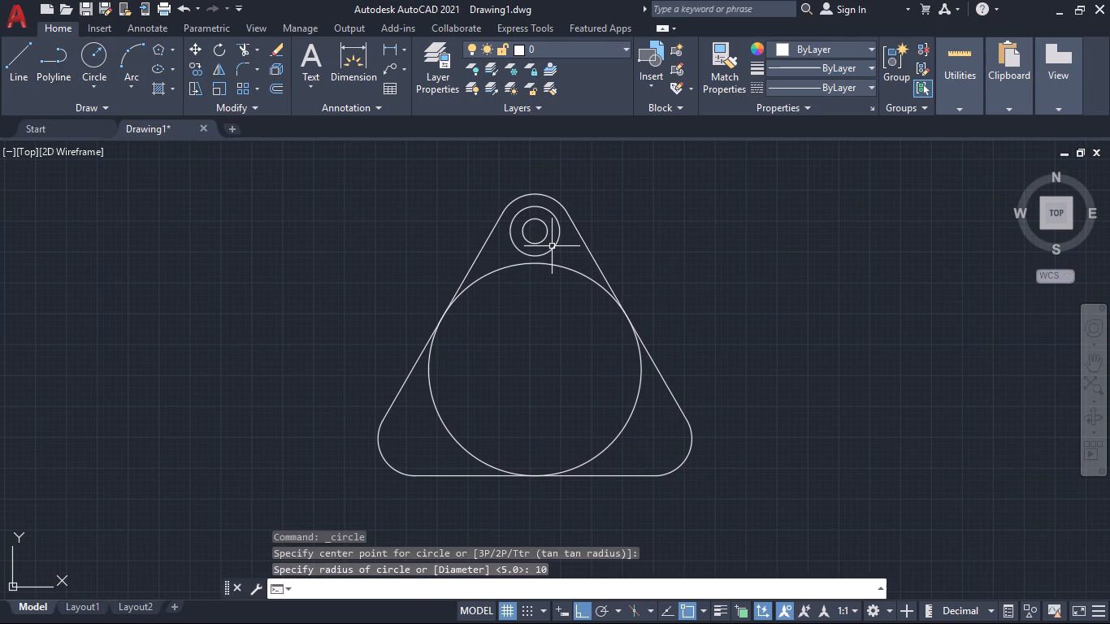
Delete the inner radius 5 circle at the flange's top corner.
click(544, 234)
key(Delete)
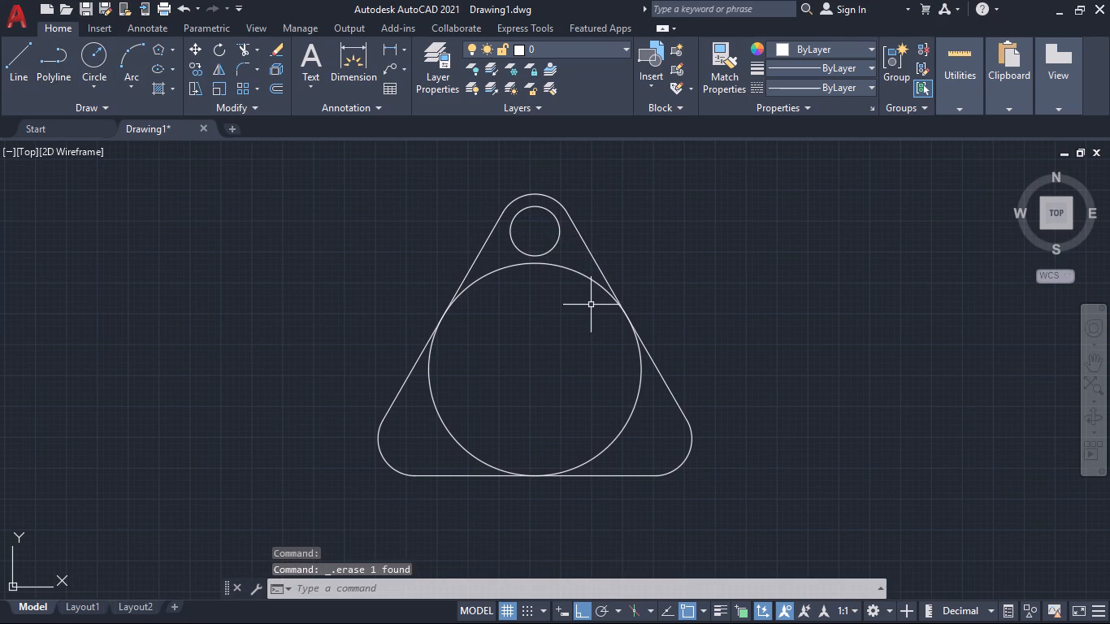
Draw a circle of radius 10 centered on the fillet arc of the flange's lower-left corner.
scroll(652, 328, down, 1)
middle_drag(722, 341, 729, 308)
middle_drag(711, 289, 711, 271)
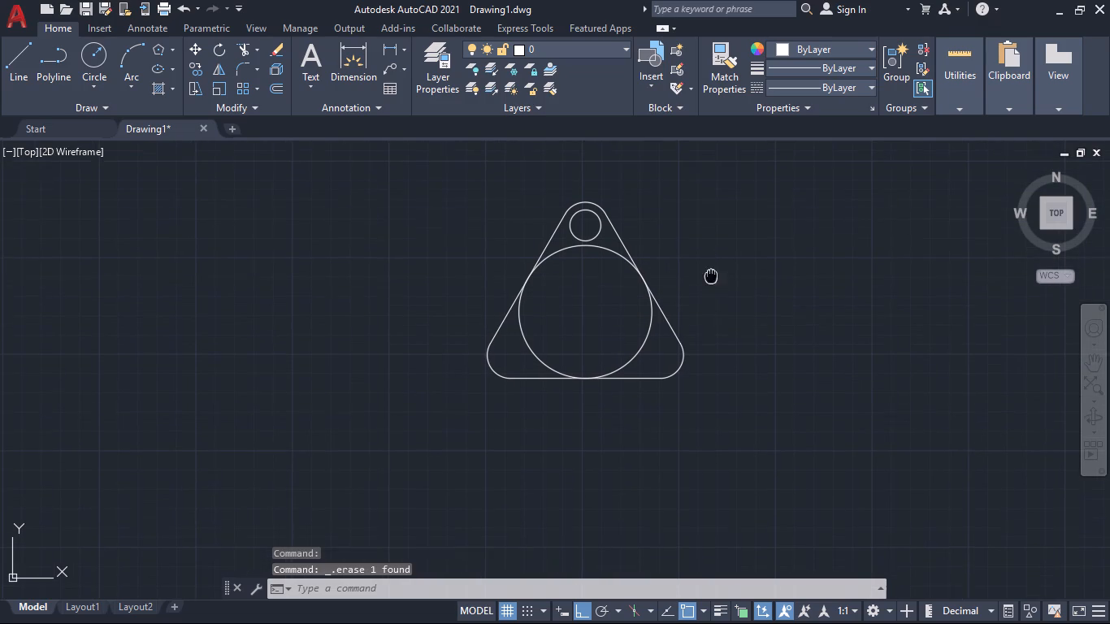
middle_drag(711, 271, 709, 257)
click(96, 50)
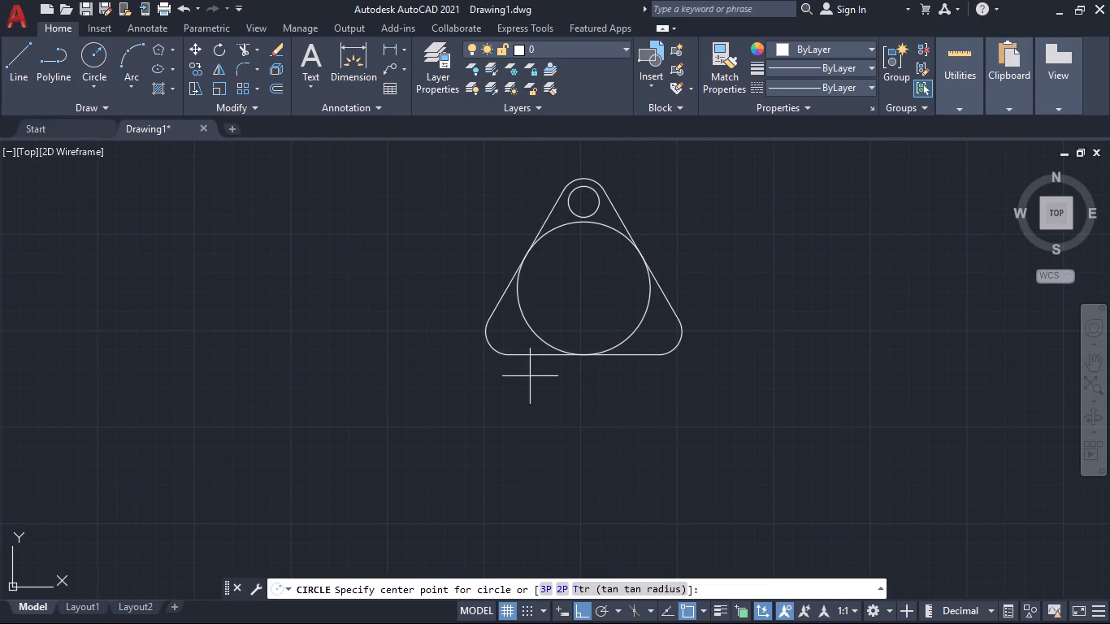
click(505, 335)
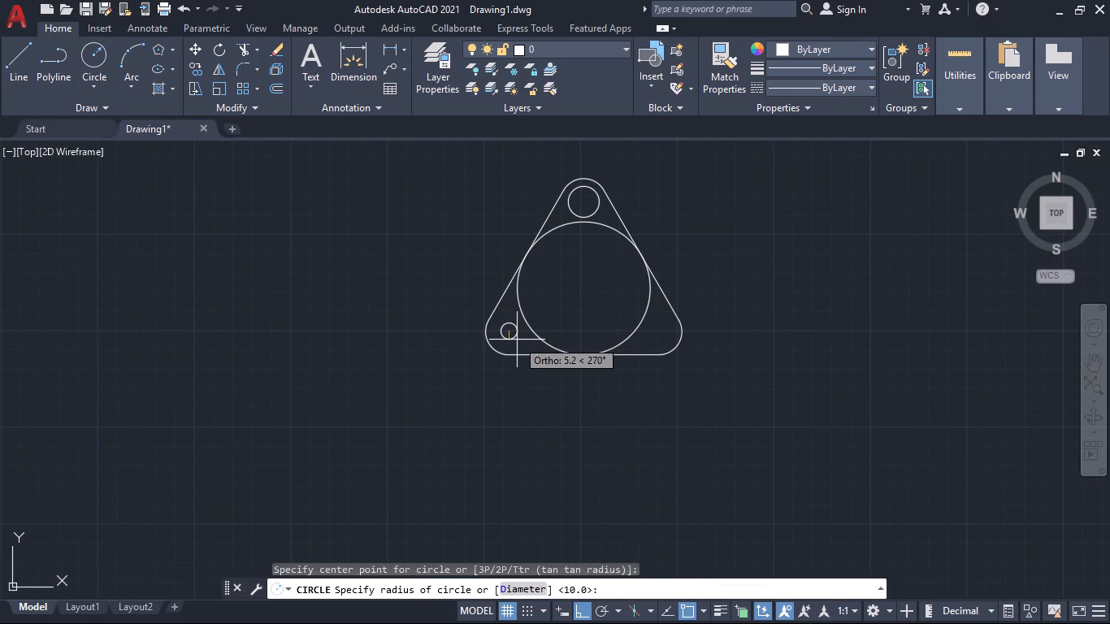
text(10)
key(Return)
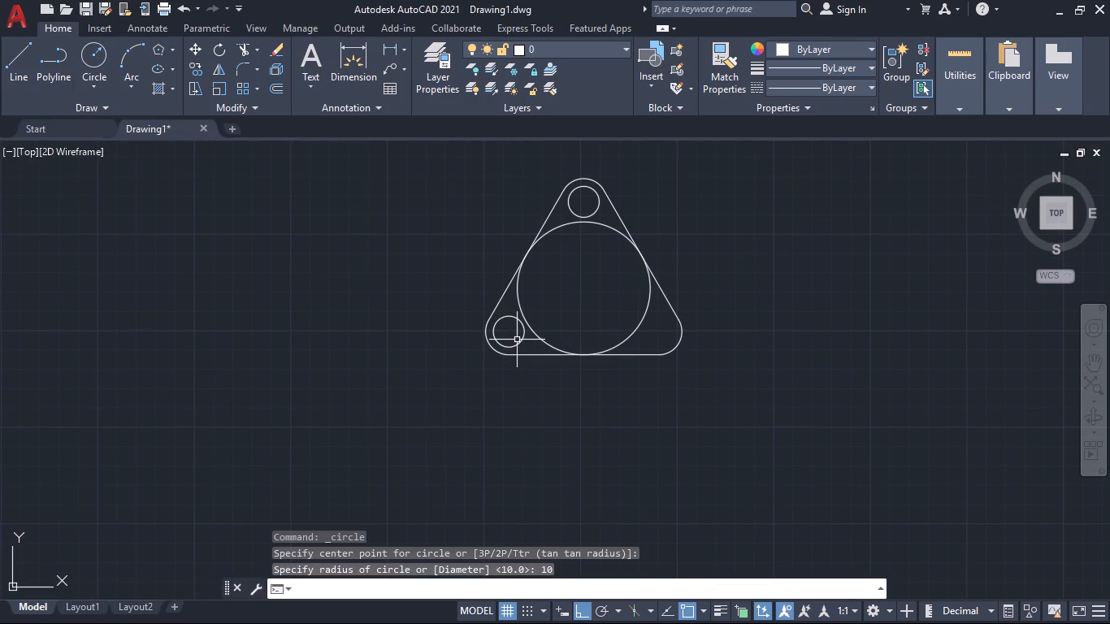
Draw a circle of radius 10 centered on the fillet arc of the flange's lower-right corner.
key(Return)
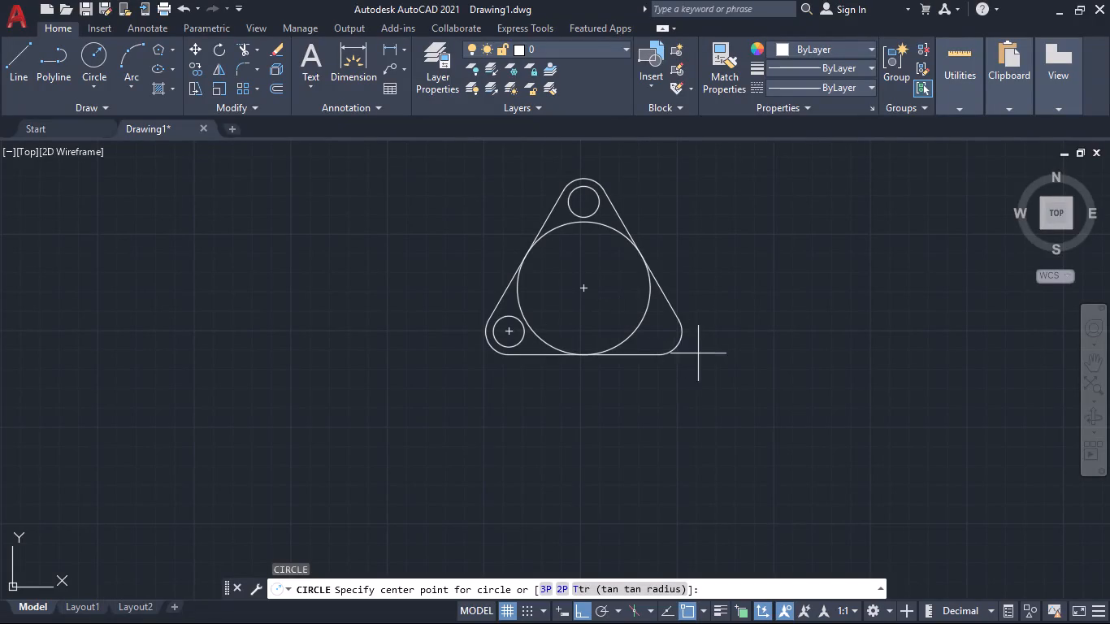
click(660, 334)
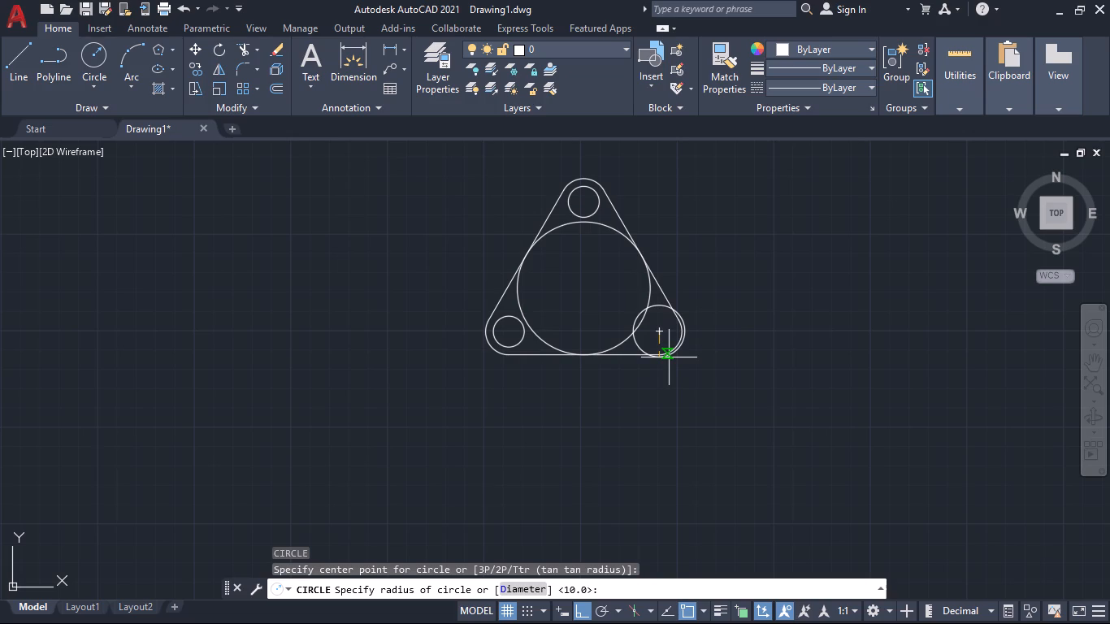
text(10)
key(Return)
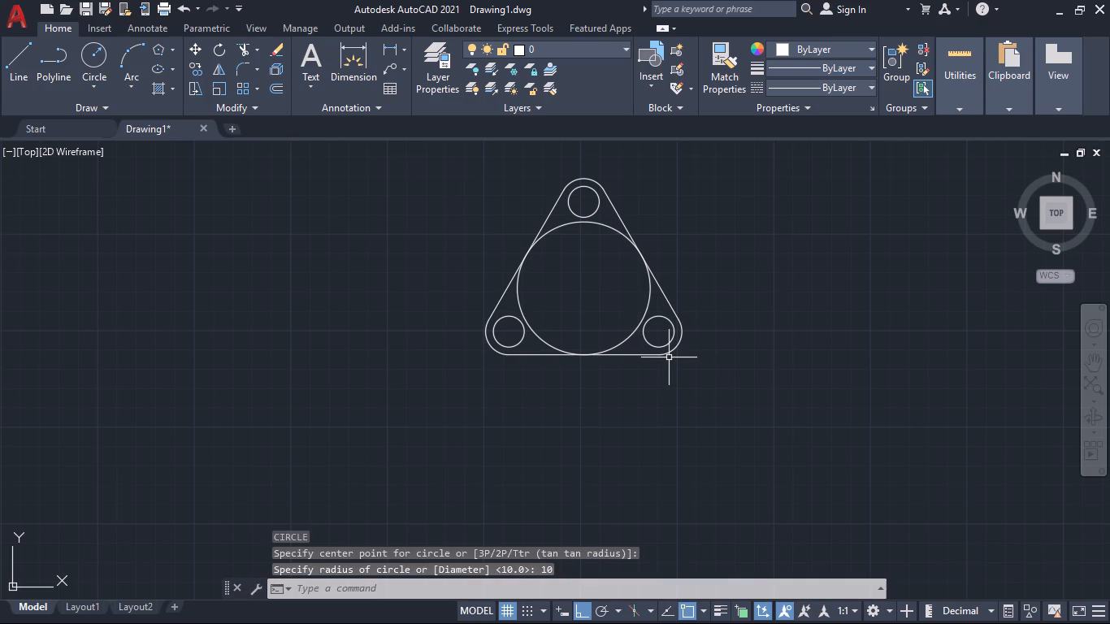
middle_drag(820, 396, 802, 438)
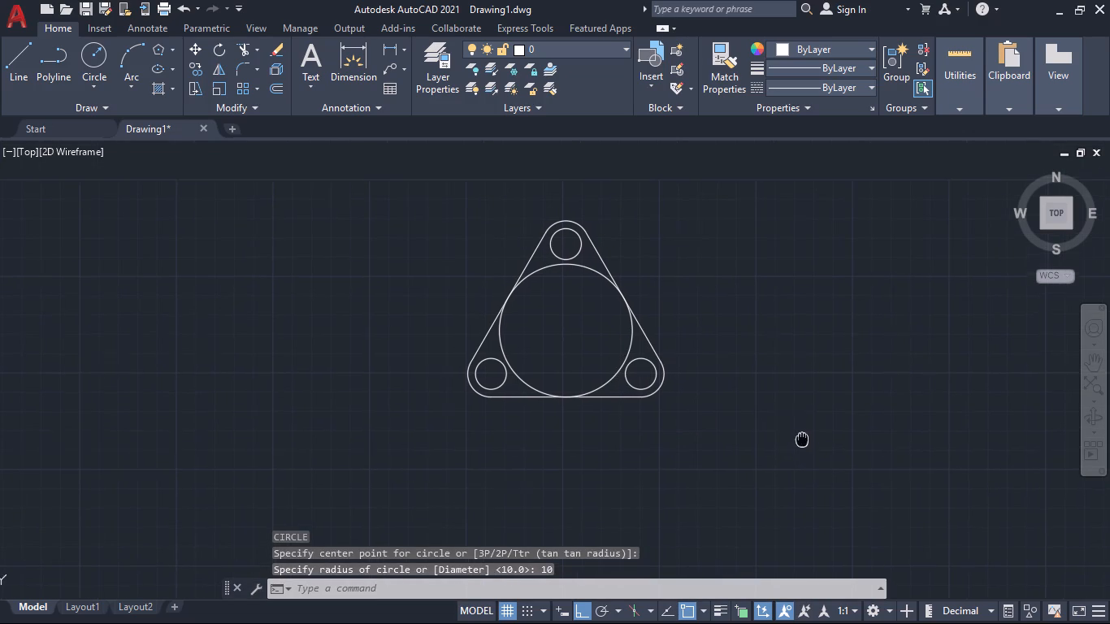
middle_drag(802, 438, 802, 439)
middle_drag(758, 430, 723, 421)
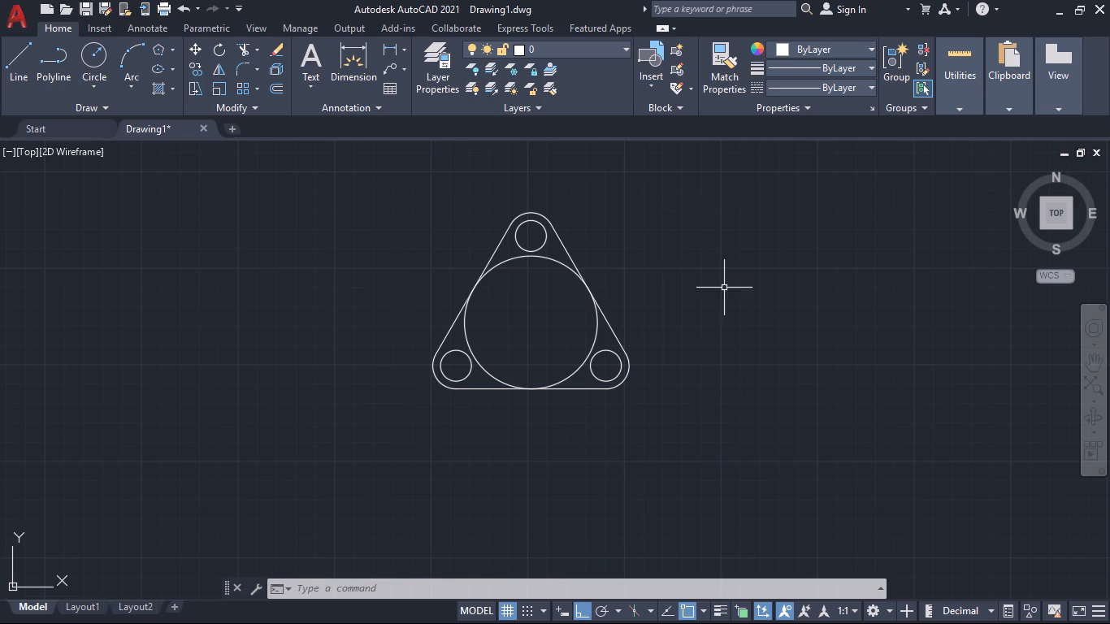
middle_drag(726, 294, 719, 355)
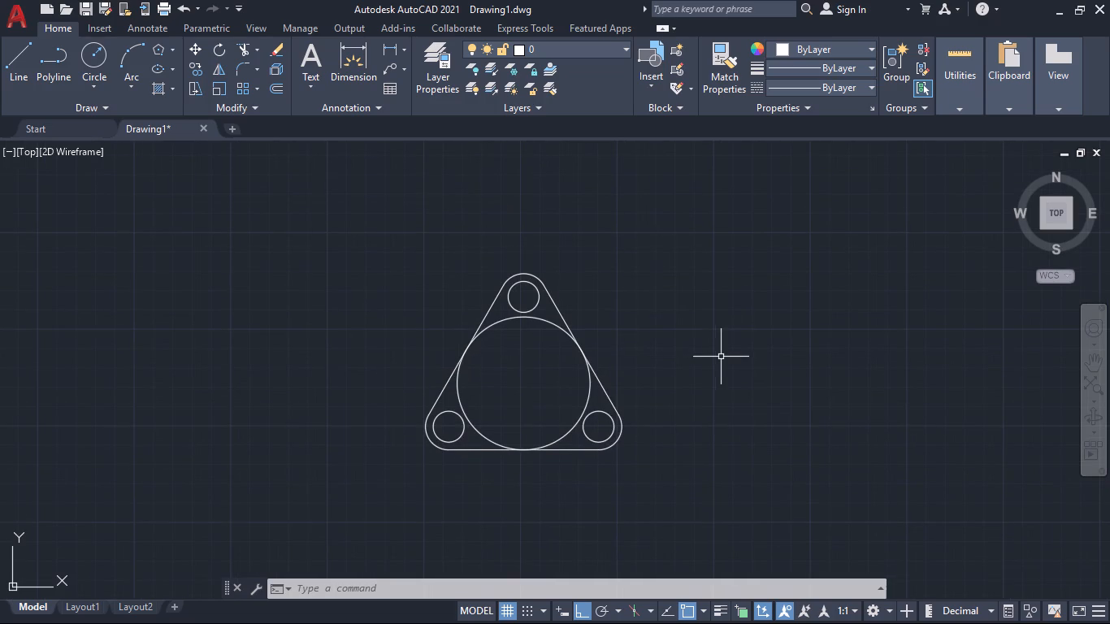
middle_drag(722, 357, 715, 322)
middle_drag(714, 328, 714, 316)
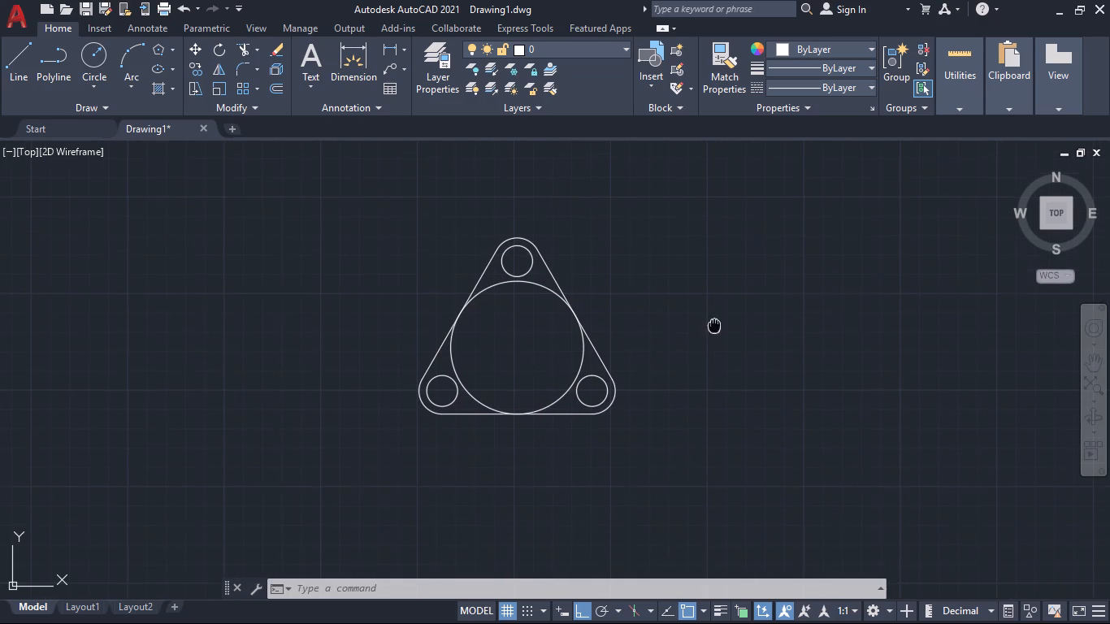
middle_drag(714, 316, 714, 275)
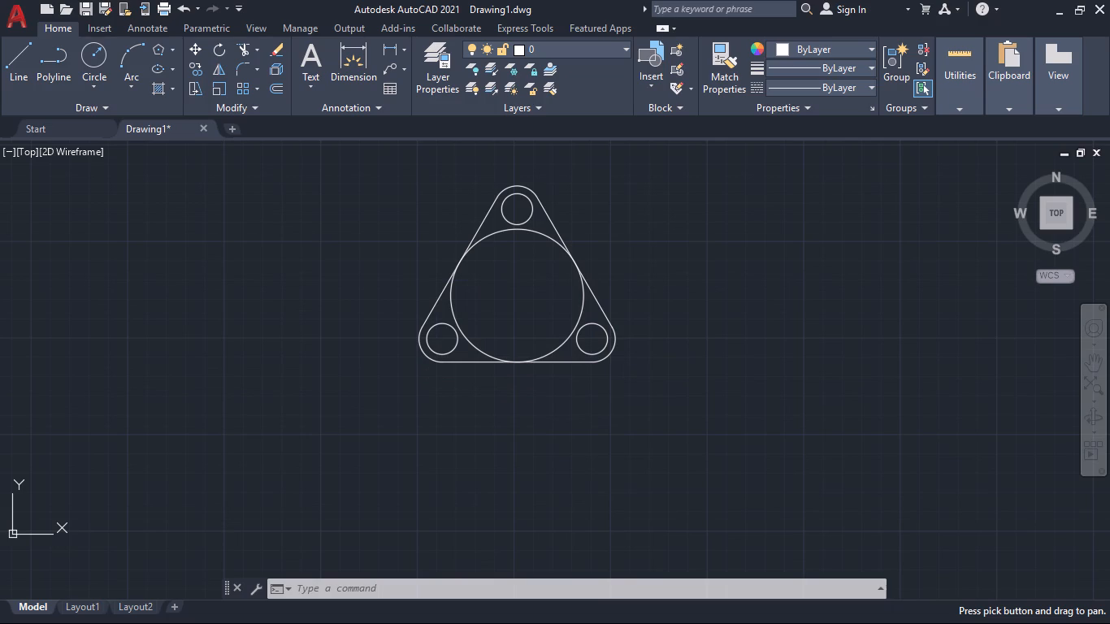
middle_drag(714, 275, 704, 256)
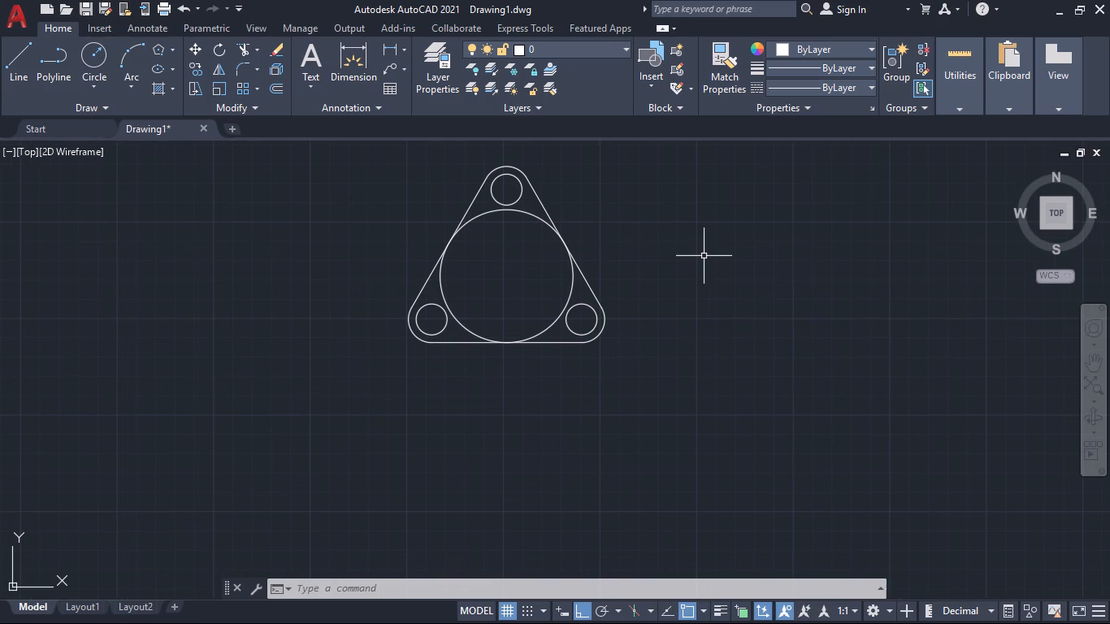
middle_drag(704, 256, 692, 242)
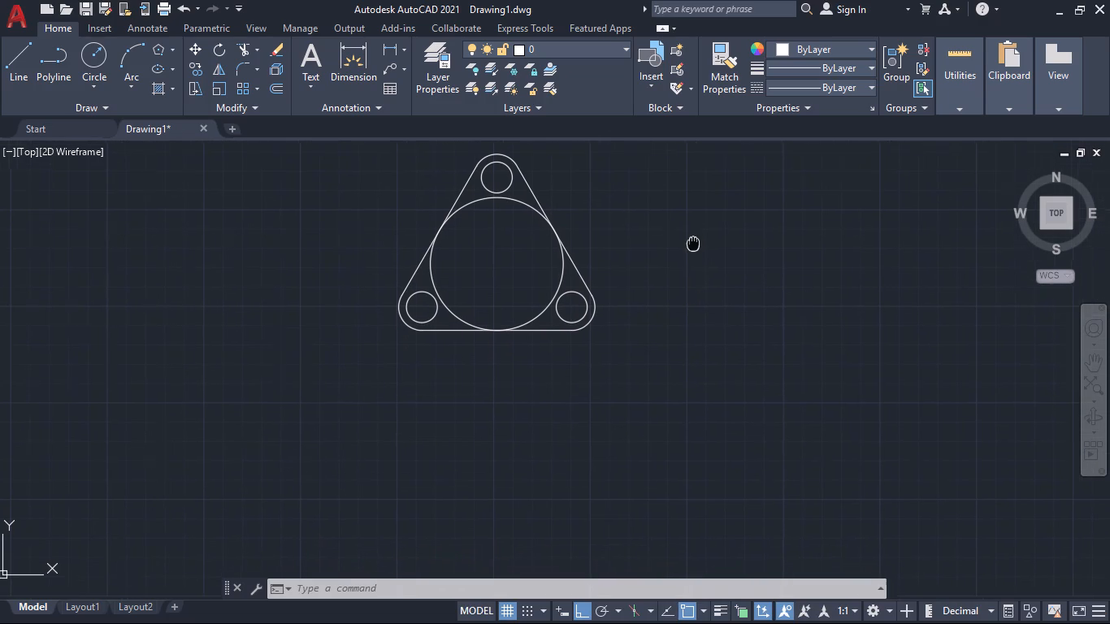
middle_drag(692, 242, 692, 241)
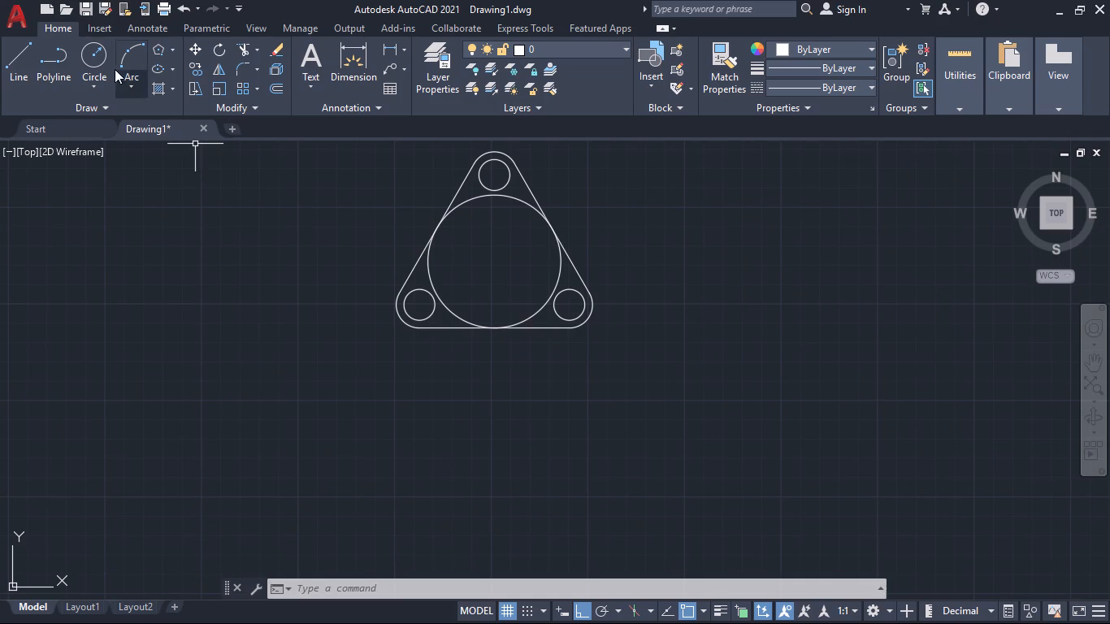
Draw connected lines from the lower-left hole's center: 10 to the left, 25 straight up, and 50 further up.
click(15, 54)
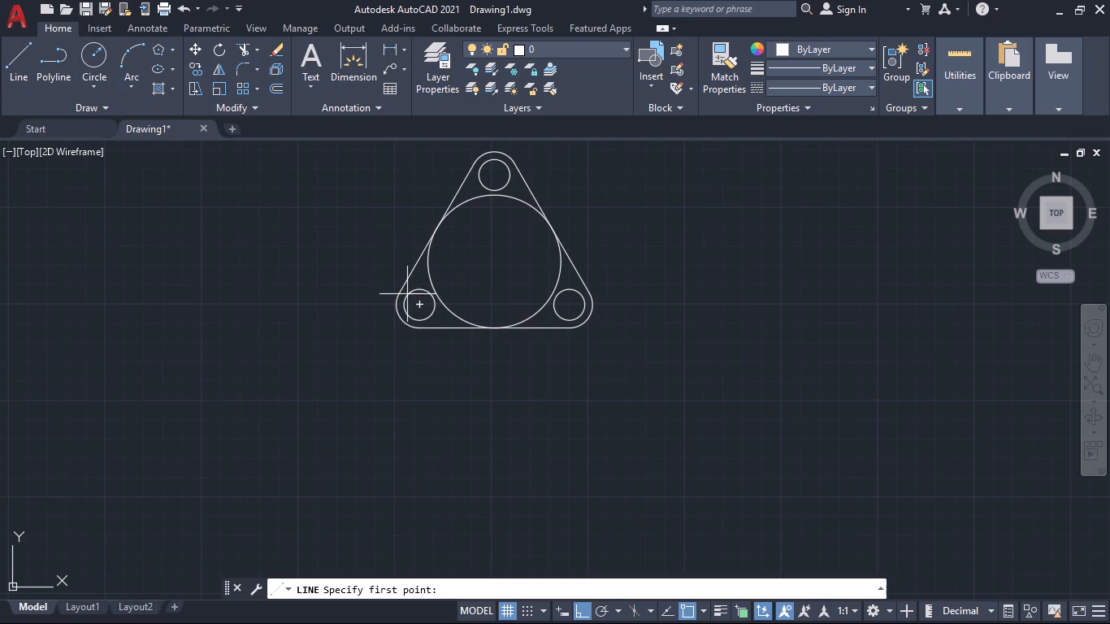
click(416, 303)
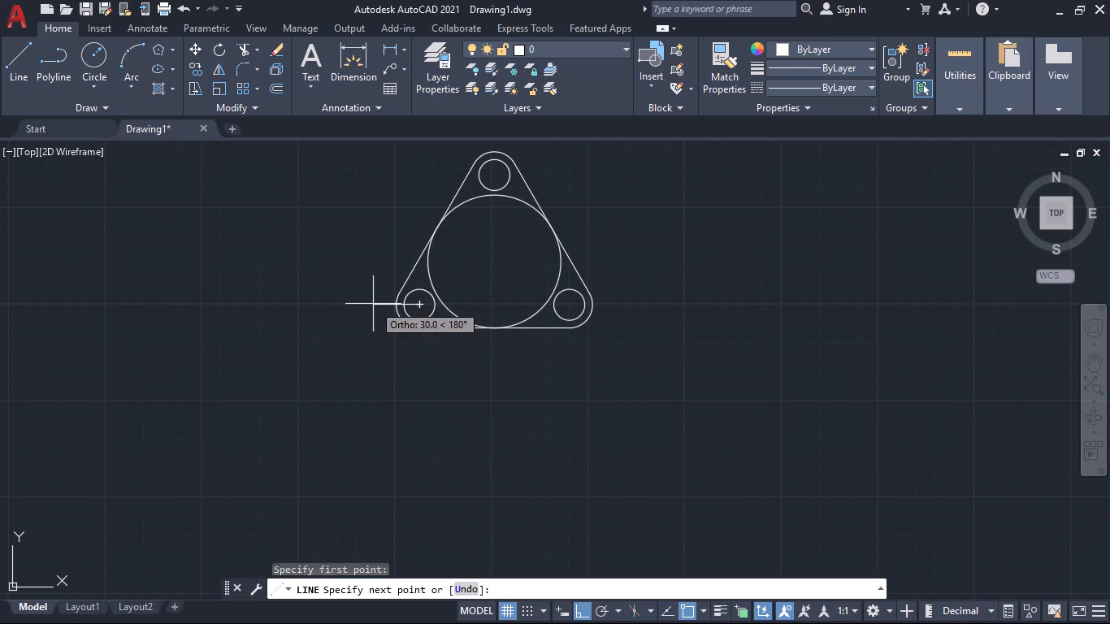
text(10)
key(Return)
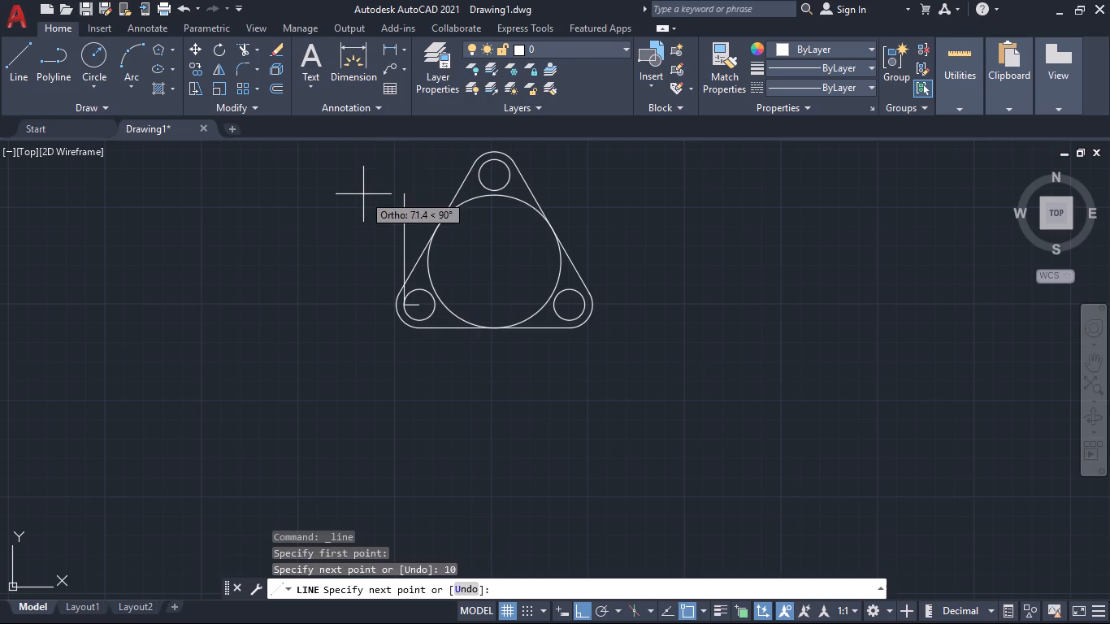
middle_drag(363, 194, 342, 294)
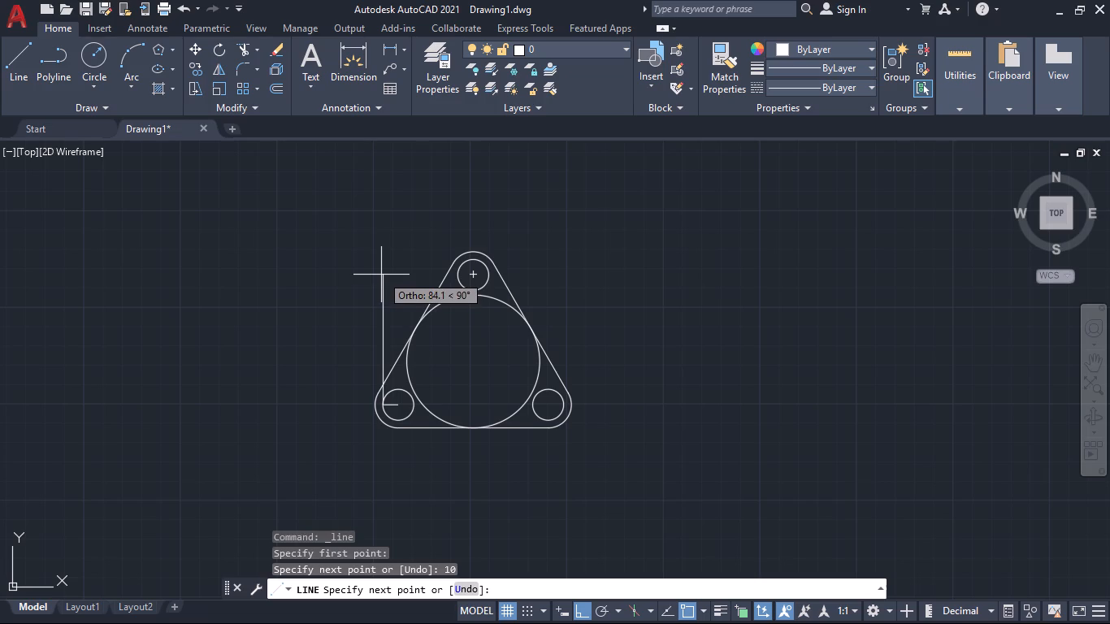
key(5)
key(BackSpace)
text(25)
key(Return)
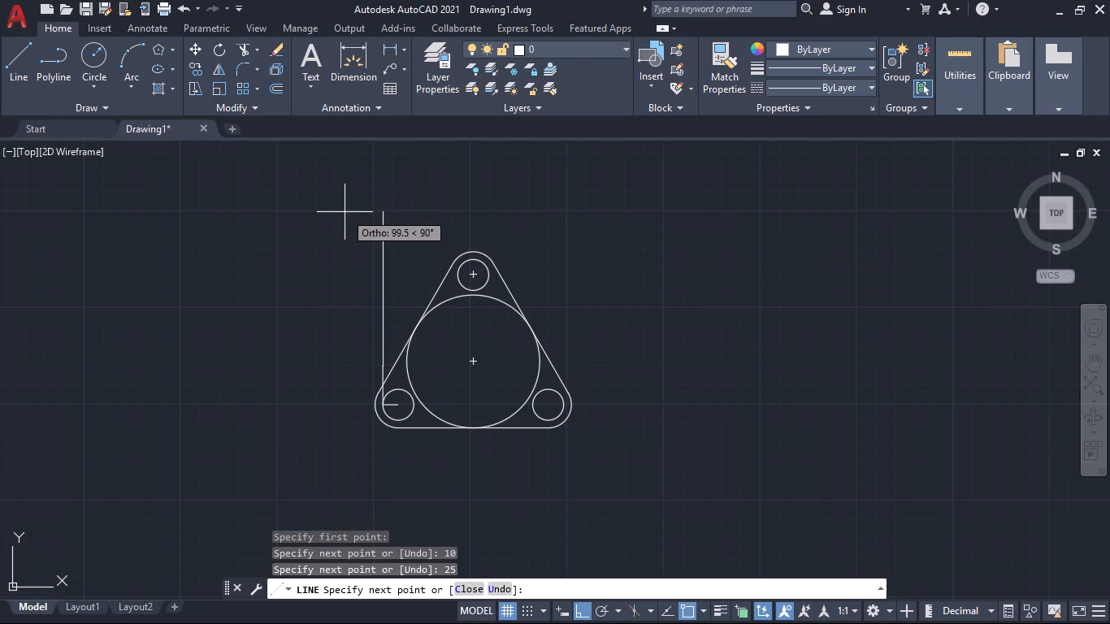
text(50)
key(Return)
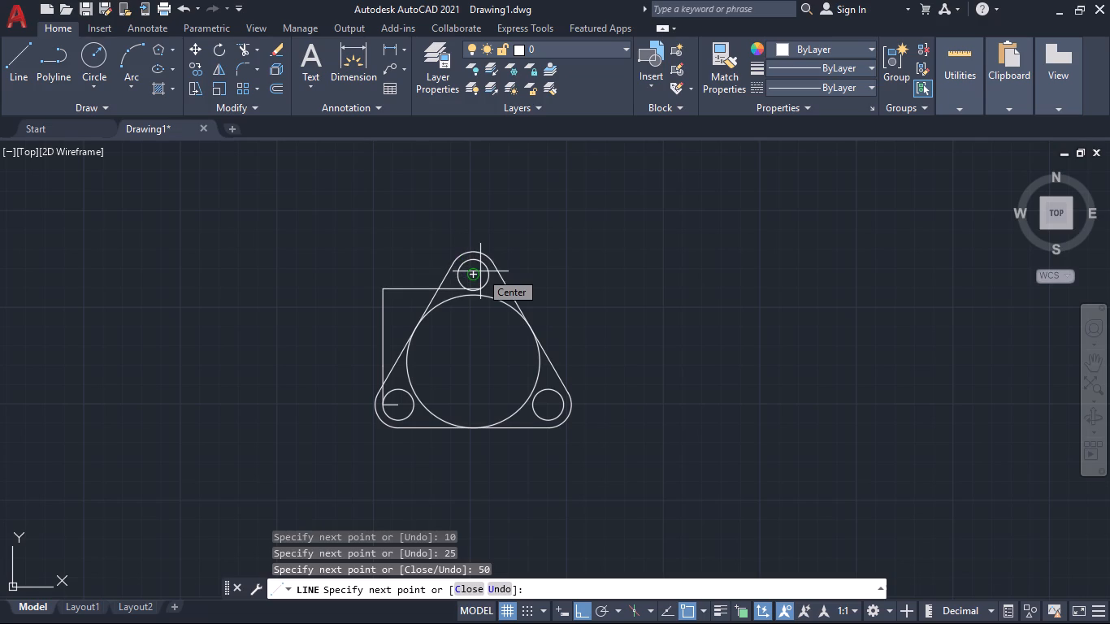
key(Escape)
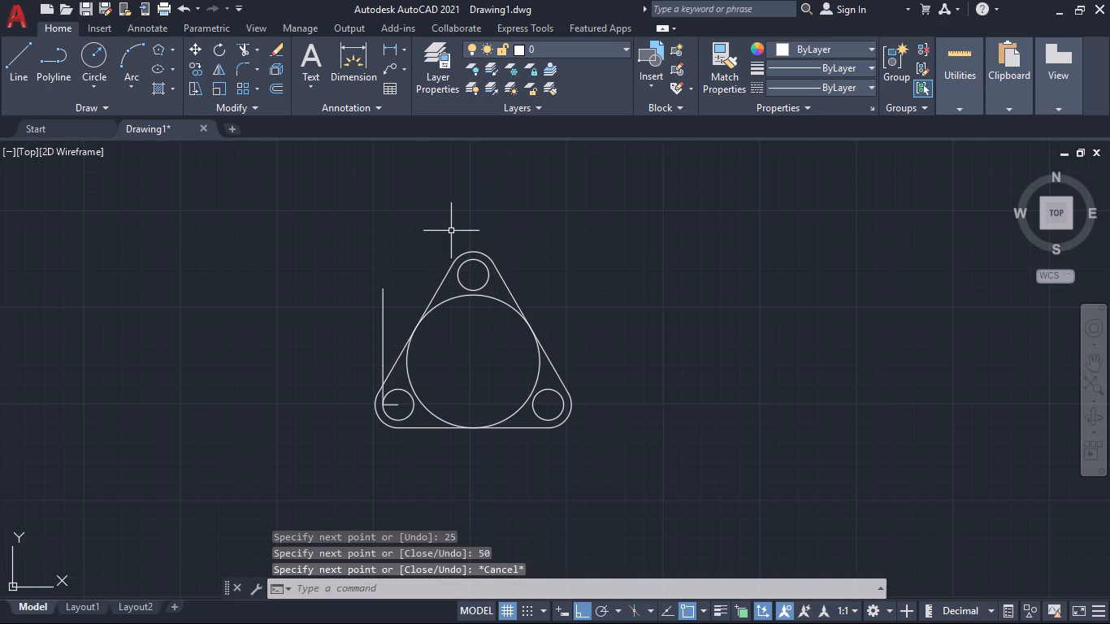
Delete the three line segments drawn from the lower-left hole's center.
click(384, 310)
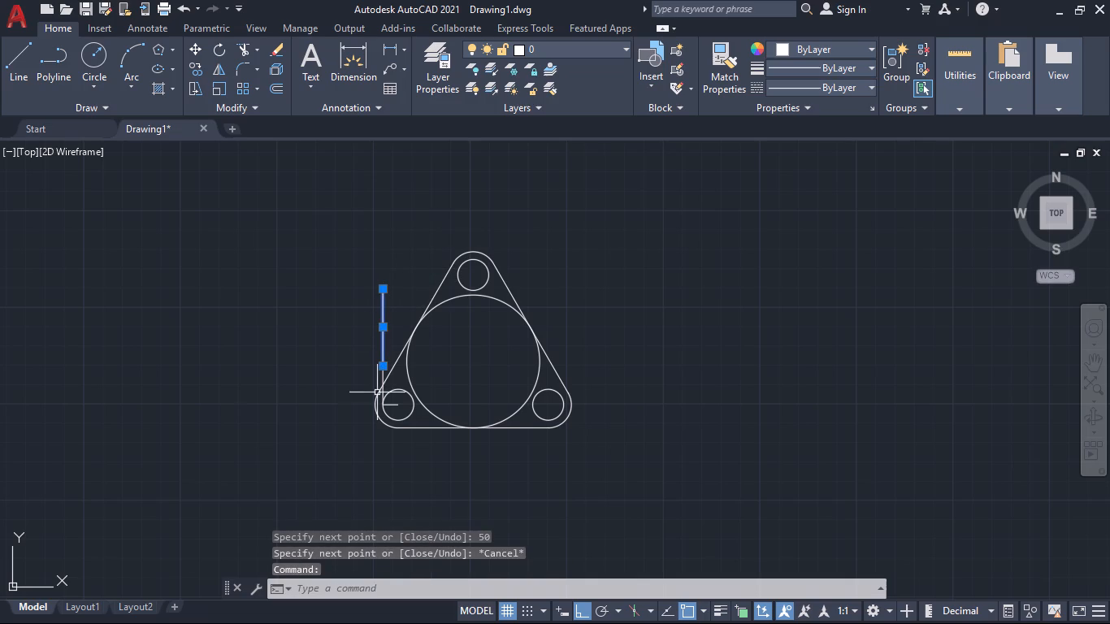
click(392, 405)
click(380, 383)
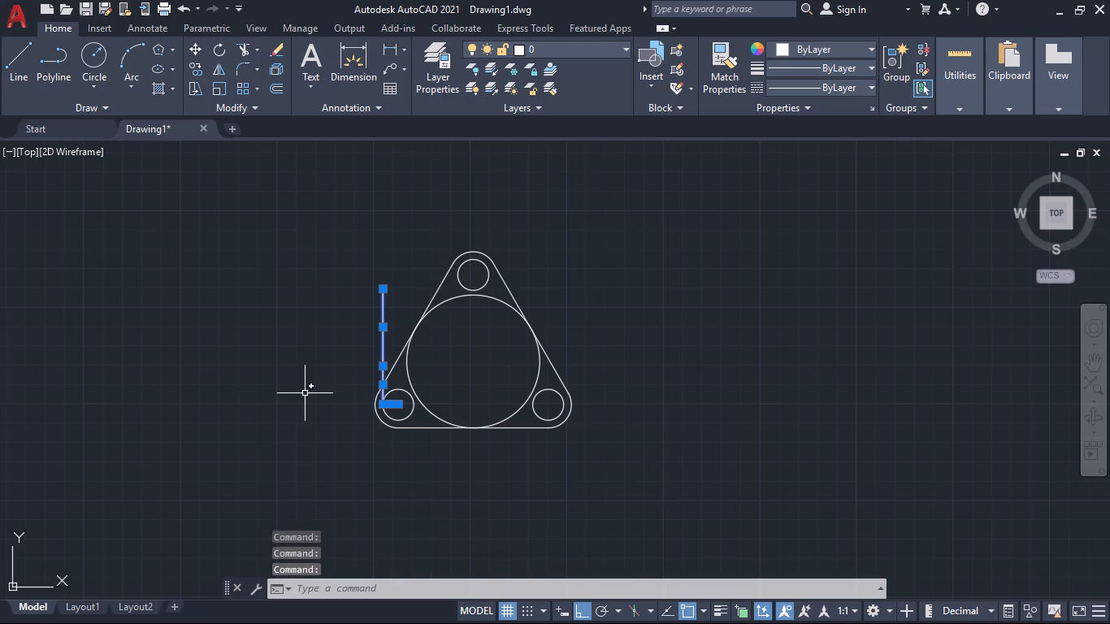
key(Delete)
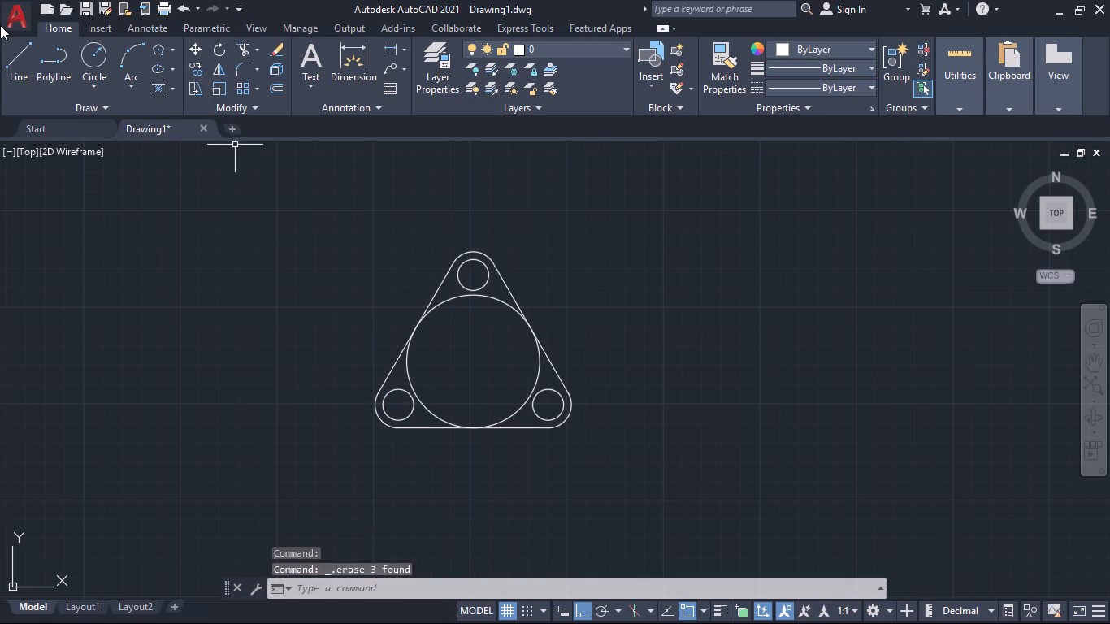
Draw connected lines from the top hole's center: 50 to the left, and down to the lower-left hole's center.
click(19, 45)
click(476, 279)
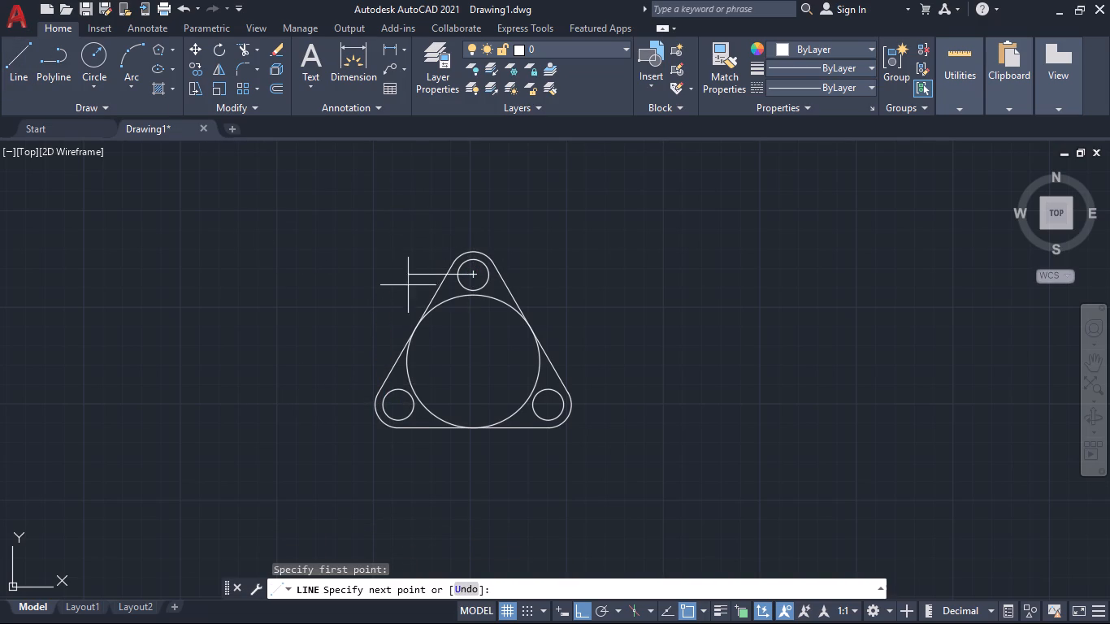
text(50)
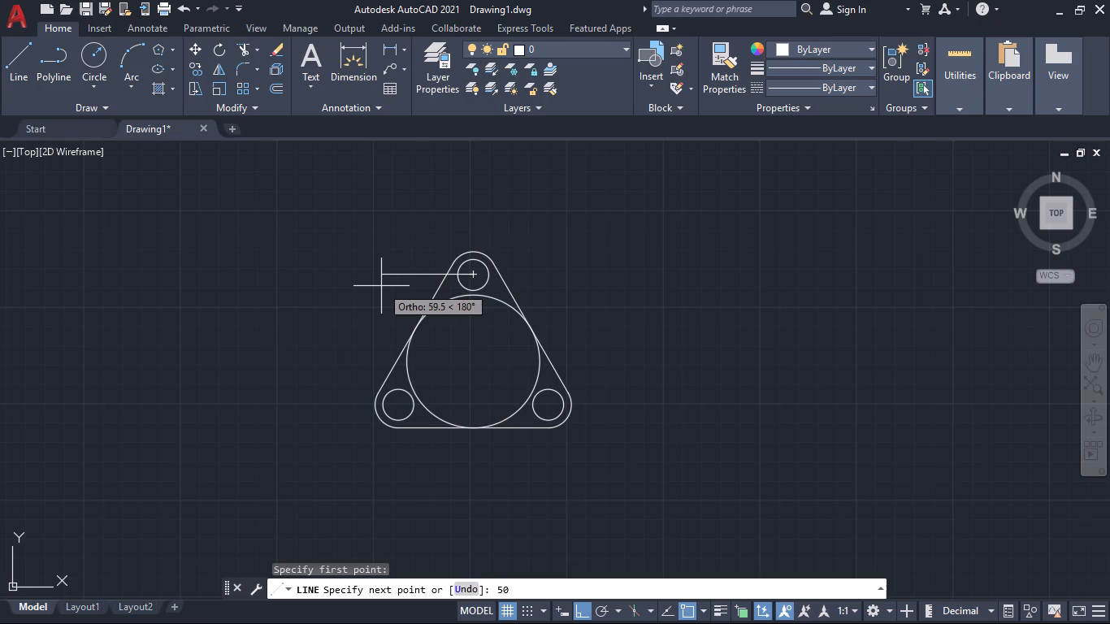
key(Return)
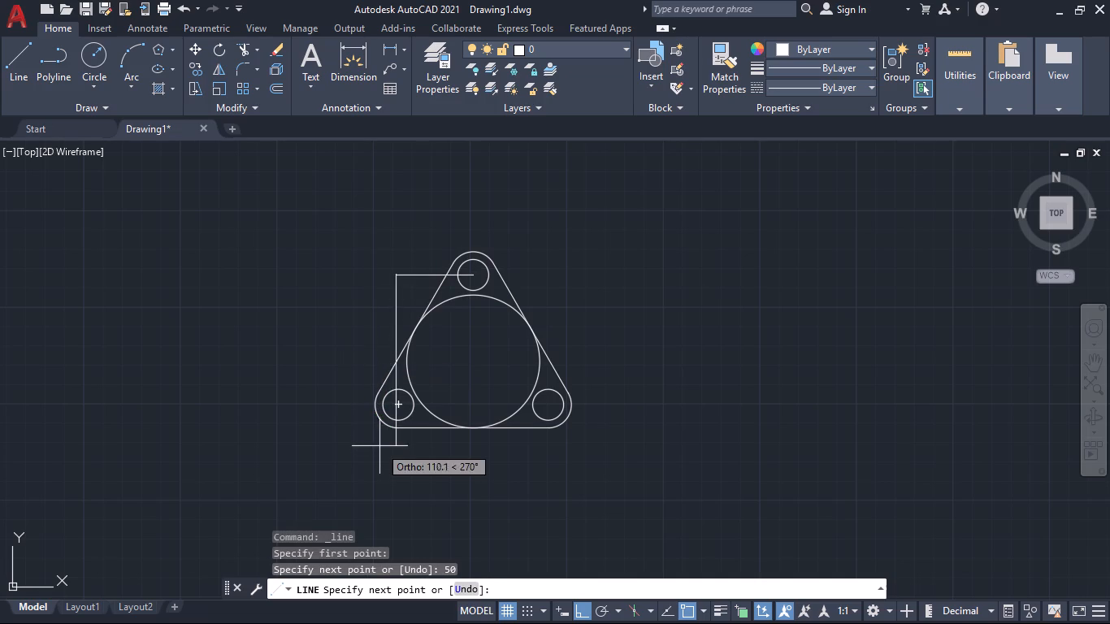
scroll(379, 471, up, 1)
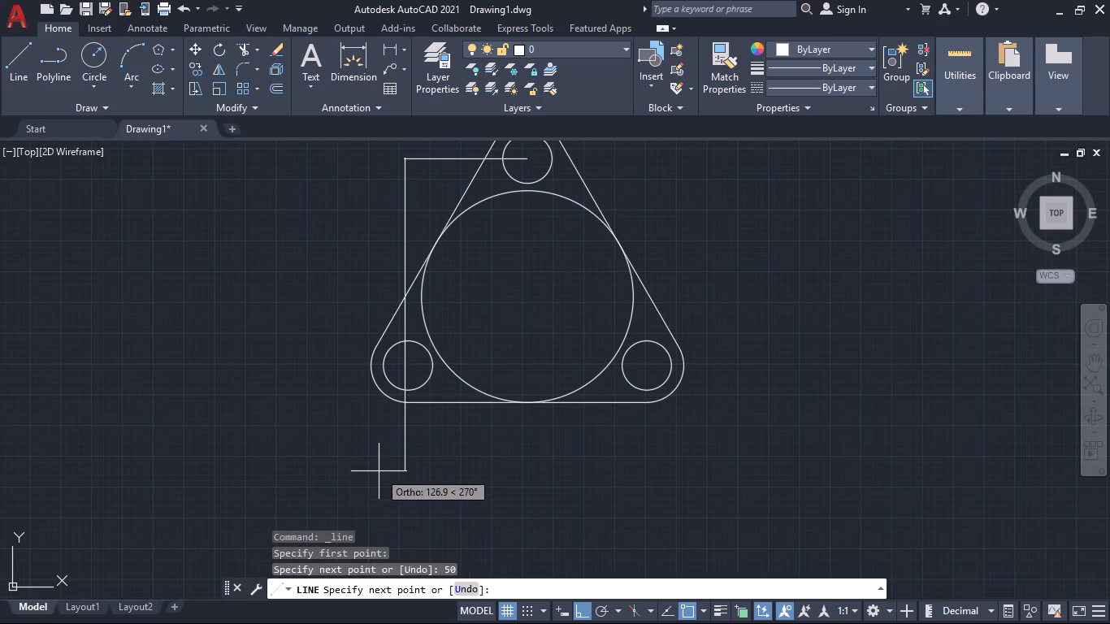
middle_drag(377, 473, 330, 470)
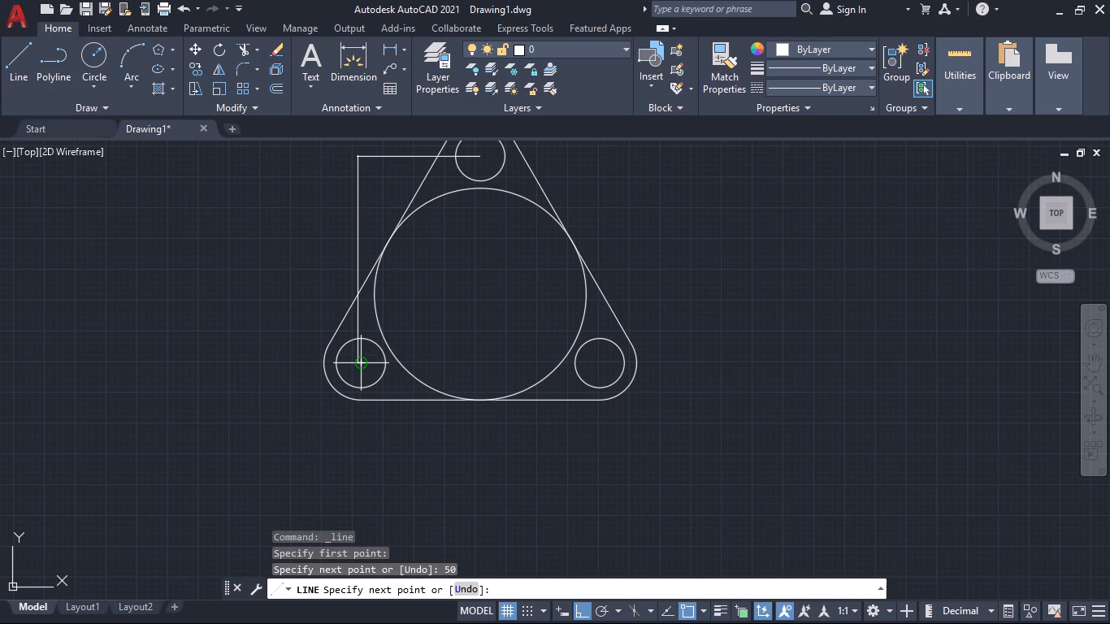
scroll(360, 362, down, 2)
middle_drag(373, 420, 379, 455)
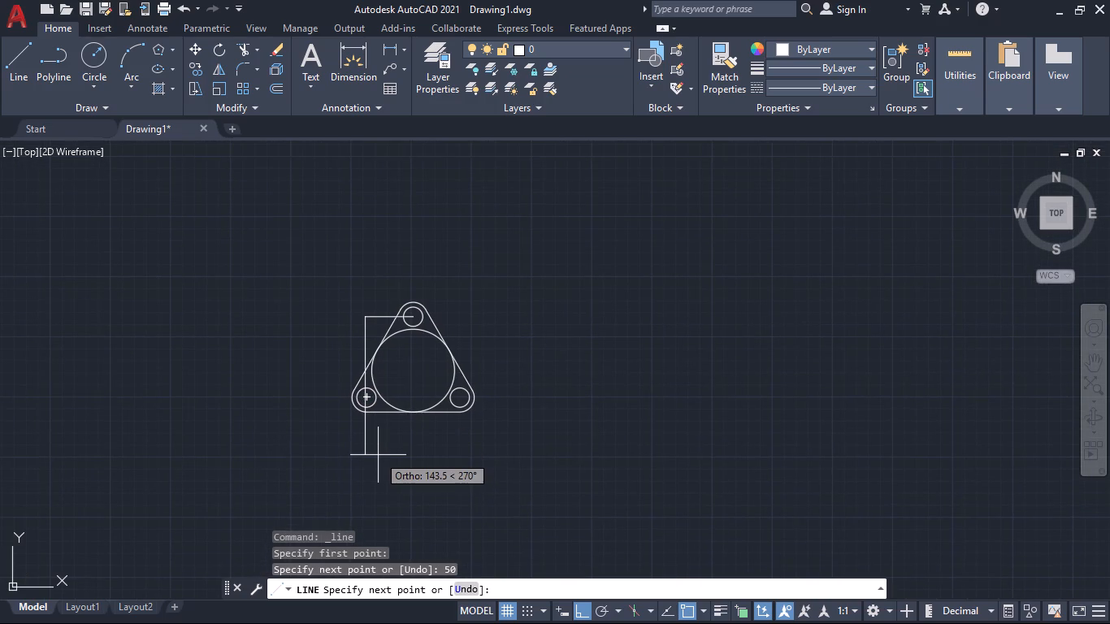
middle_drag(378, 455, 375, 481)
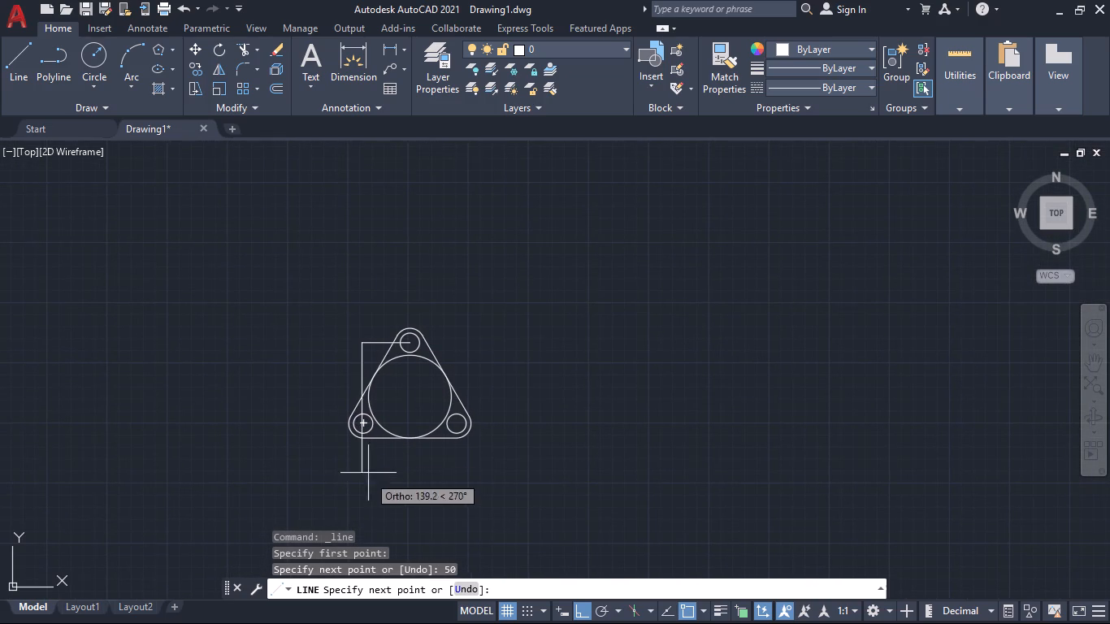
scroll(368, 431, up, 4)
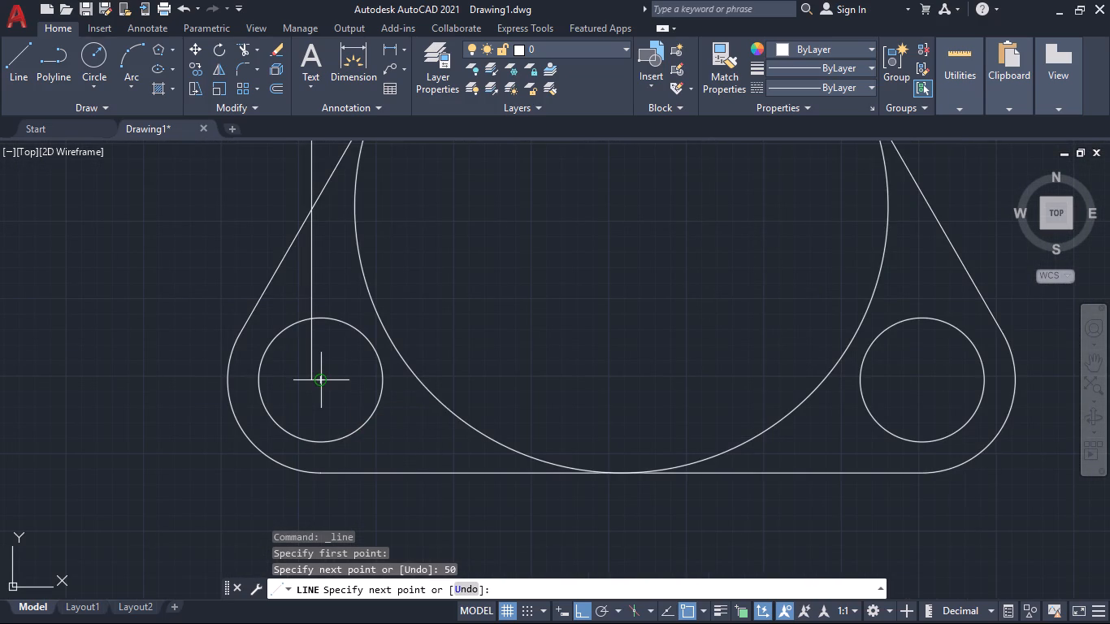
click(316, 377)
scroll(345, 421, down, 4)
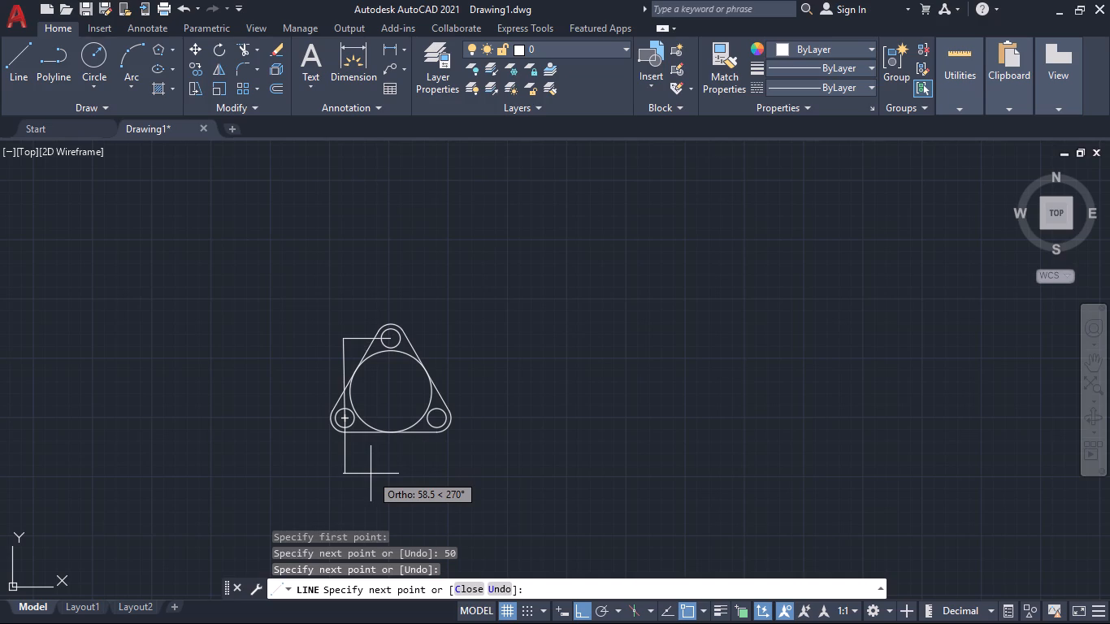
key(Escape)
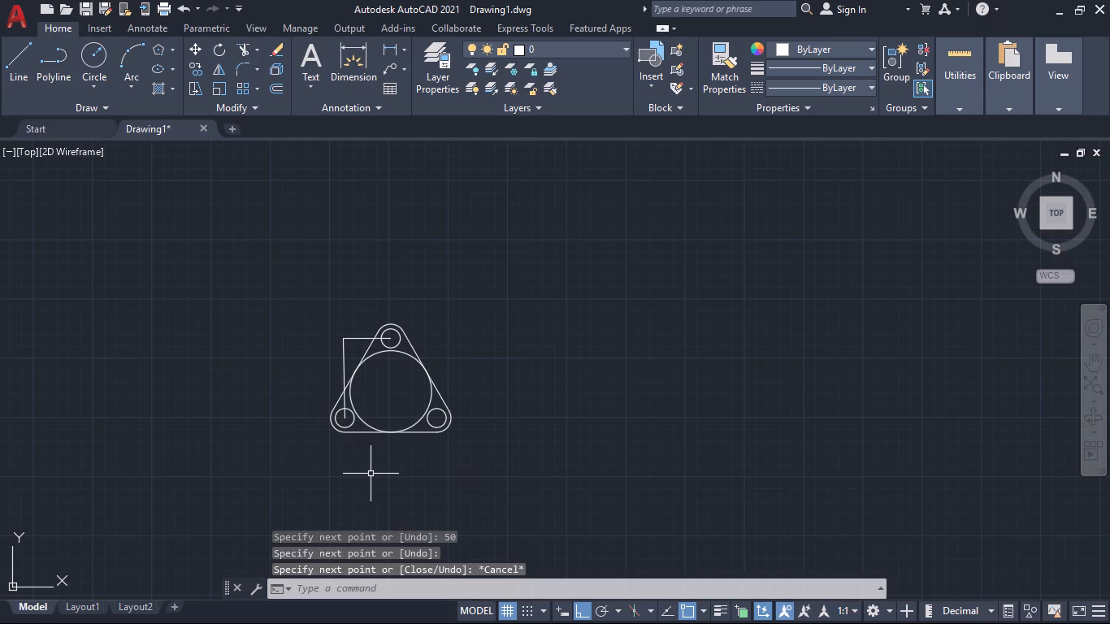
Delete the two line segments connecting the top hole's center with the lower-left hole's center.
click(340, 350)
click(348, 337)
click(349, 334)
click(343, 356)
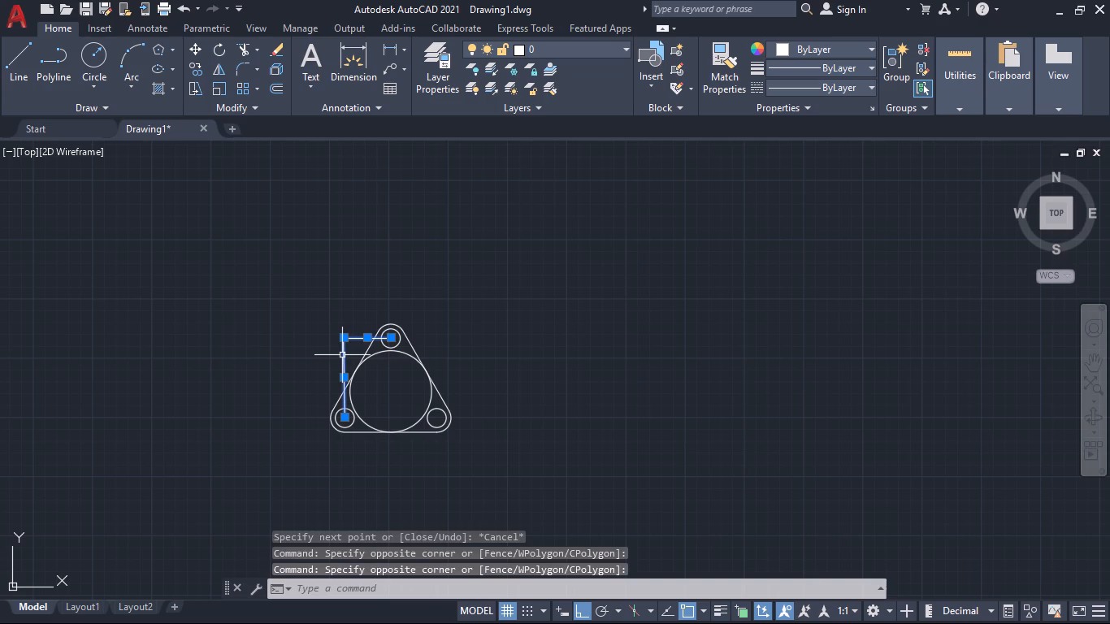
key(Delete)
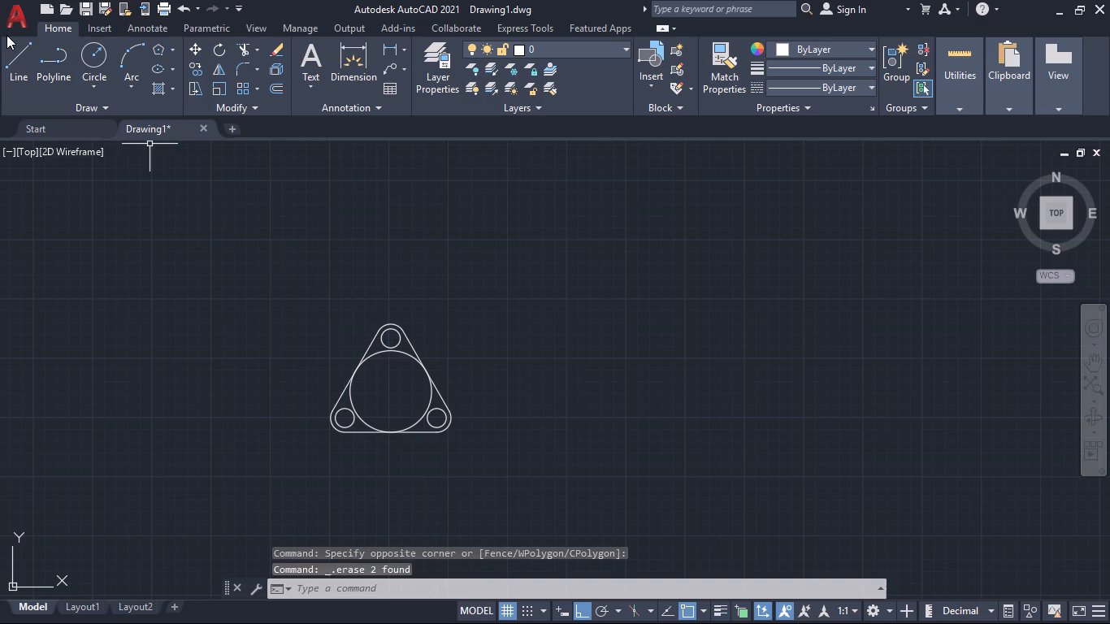
Start a line at the center of the flange's top hole.
click(16, 54)
scroll(374, 324, up, 3)
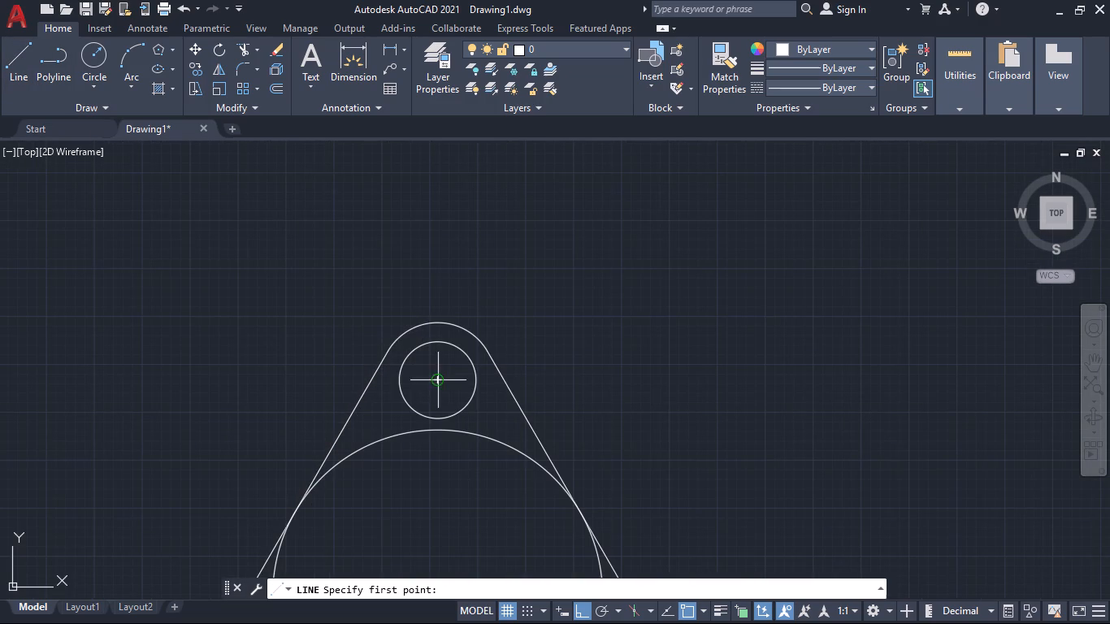
click(437, 375)
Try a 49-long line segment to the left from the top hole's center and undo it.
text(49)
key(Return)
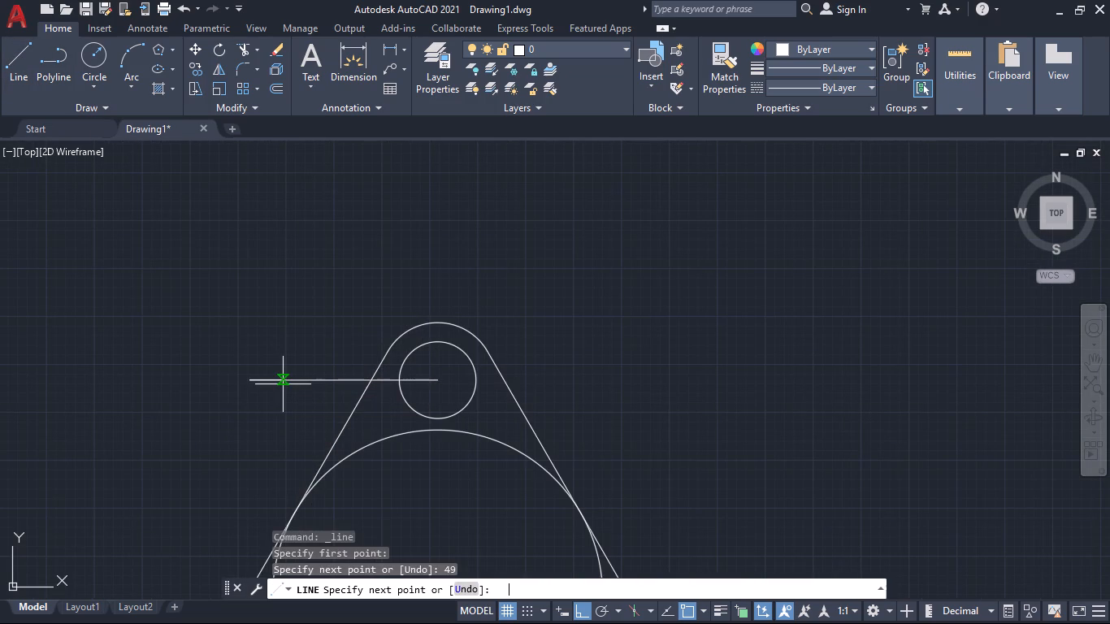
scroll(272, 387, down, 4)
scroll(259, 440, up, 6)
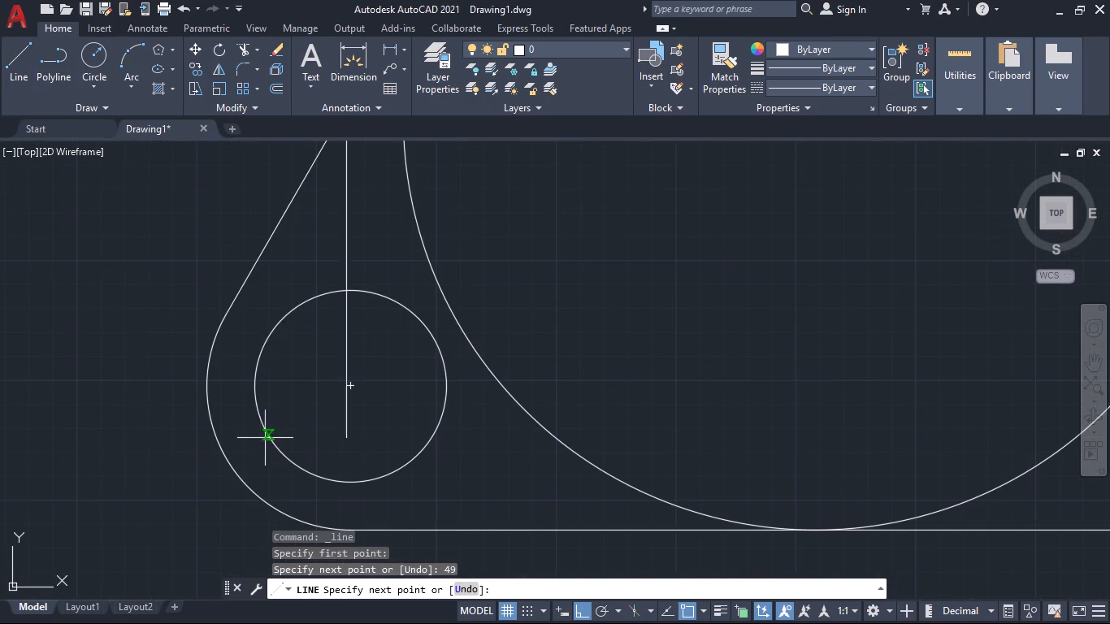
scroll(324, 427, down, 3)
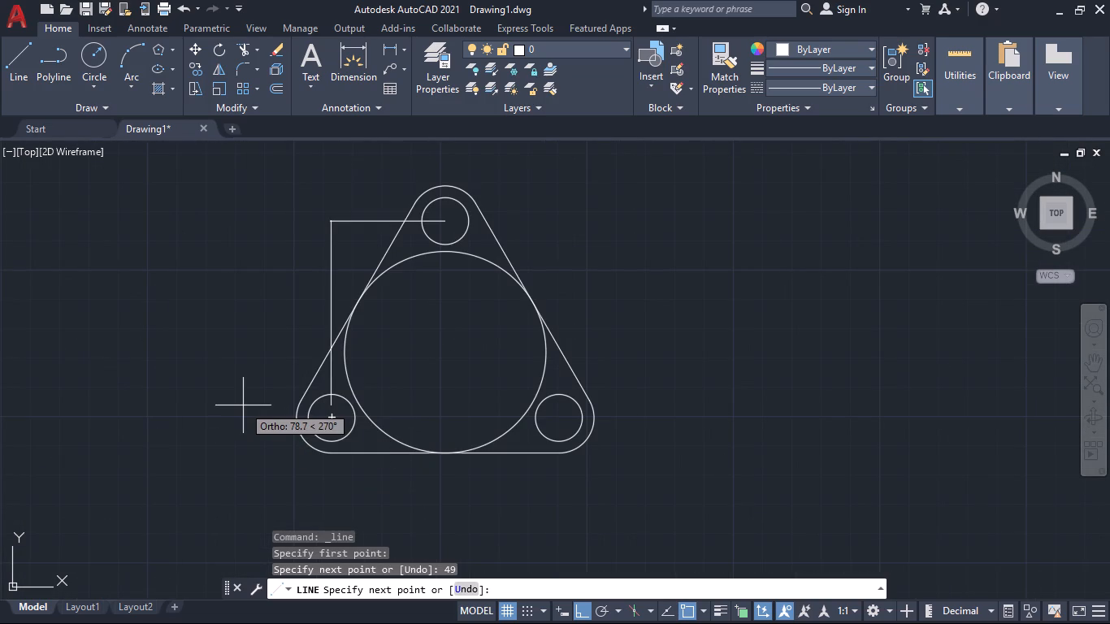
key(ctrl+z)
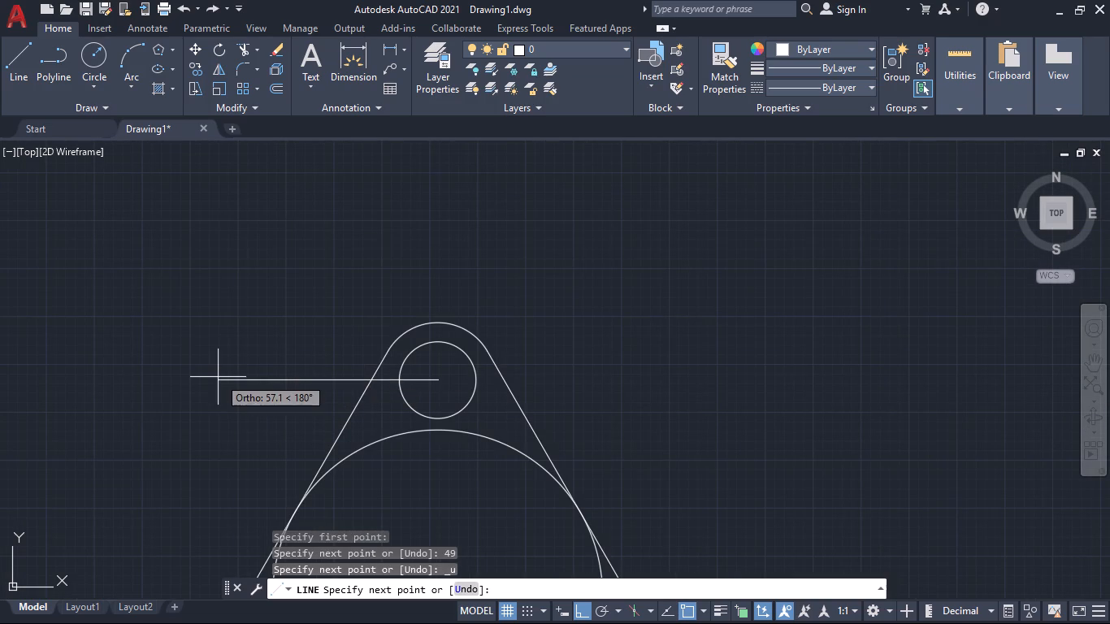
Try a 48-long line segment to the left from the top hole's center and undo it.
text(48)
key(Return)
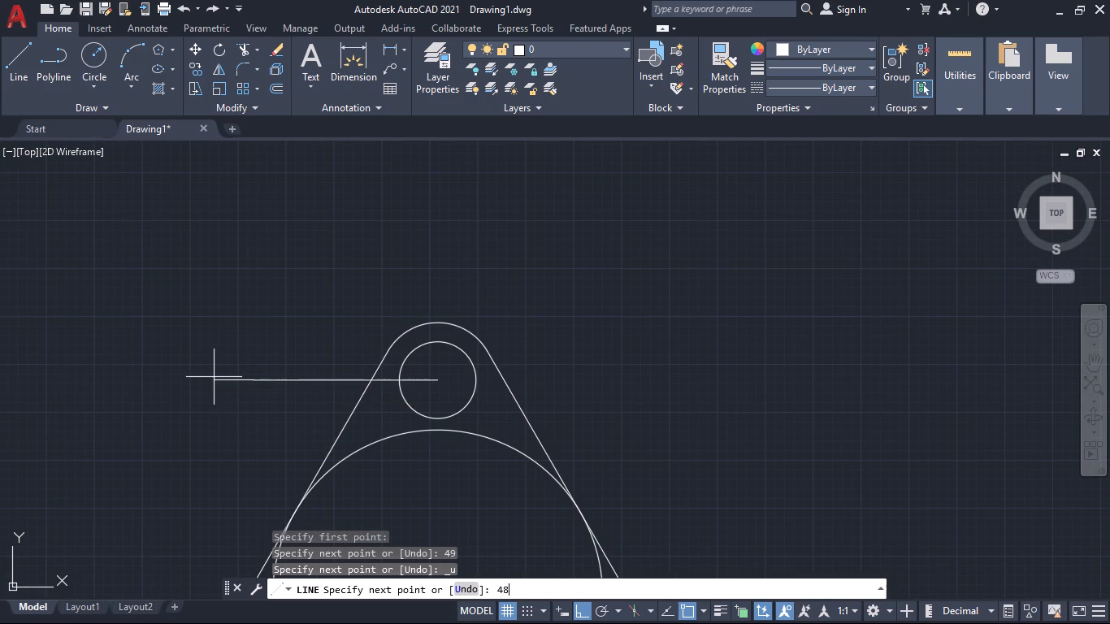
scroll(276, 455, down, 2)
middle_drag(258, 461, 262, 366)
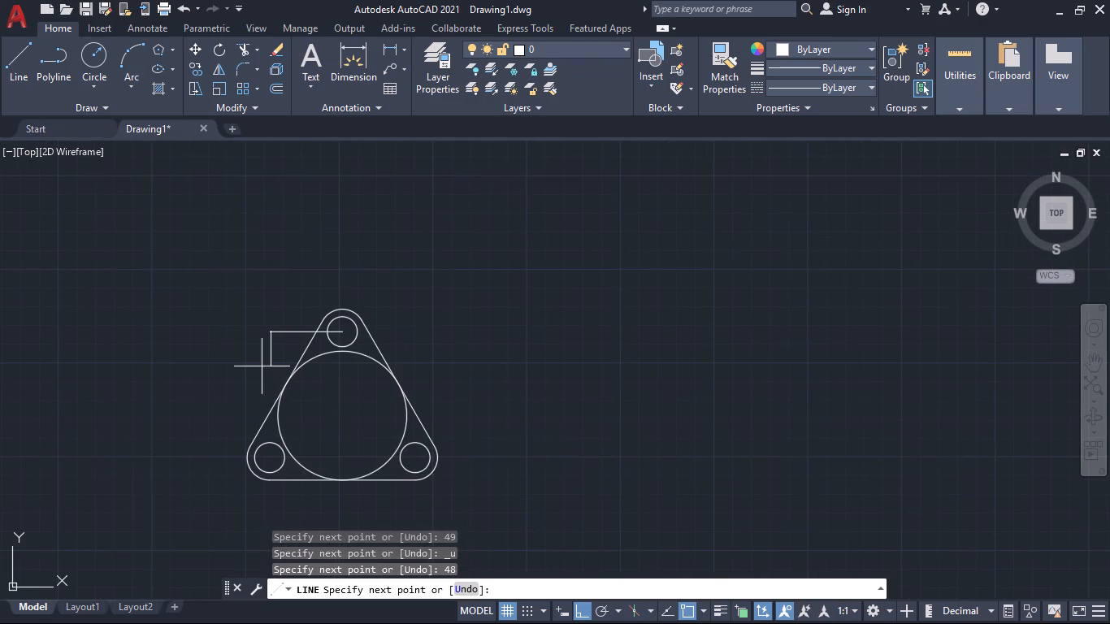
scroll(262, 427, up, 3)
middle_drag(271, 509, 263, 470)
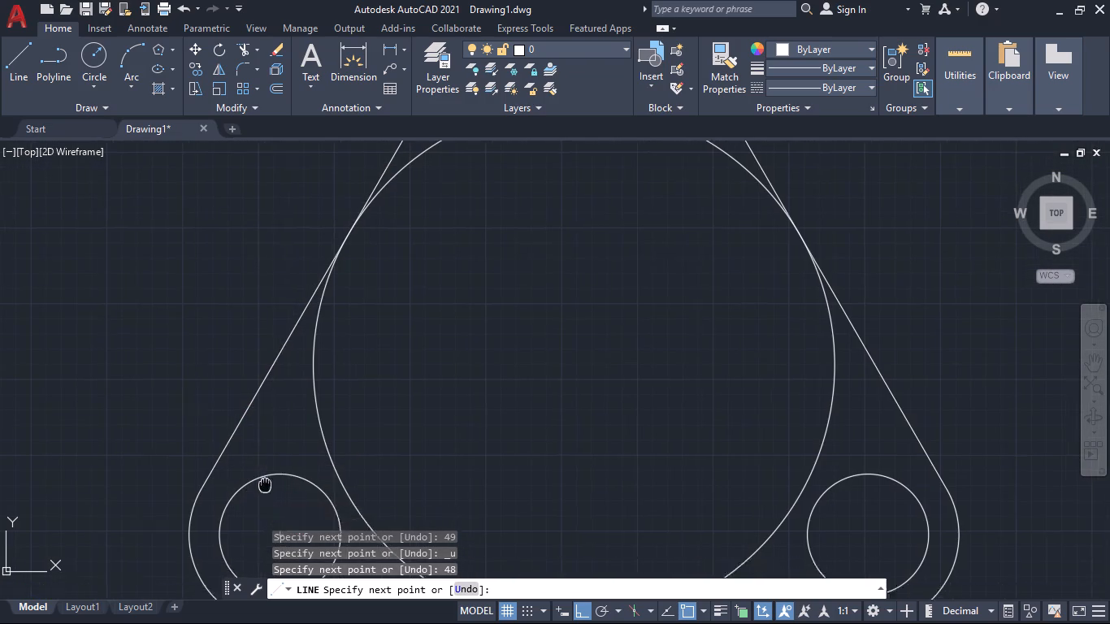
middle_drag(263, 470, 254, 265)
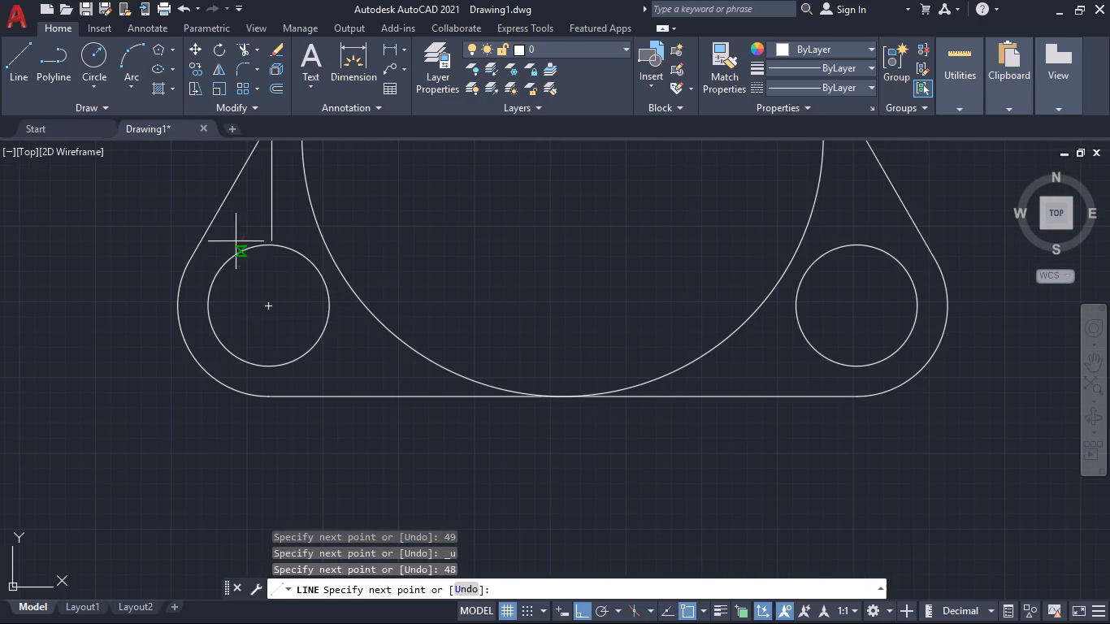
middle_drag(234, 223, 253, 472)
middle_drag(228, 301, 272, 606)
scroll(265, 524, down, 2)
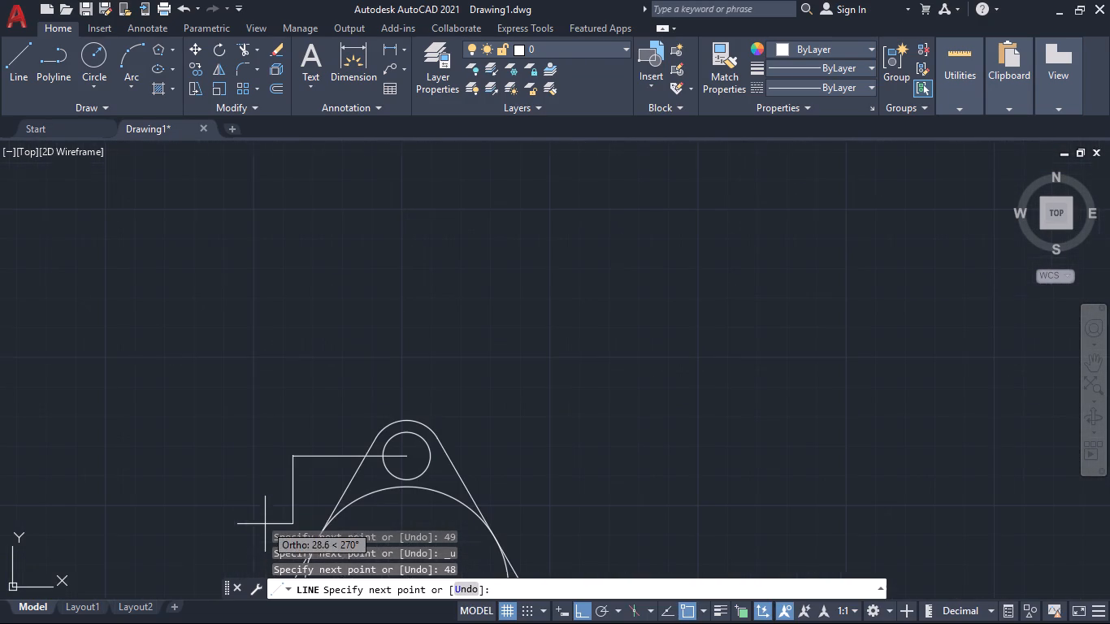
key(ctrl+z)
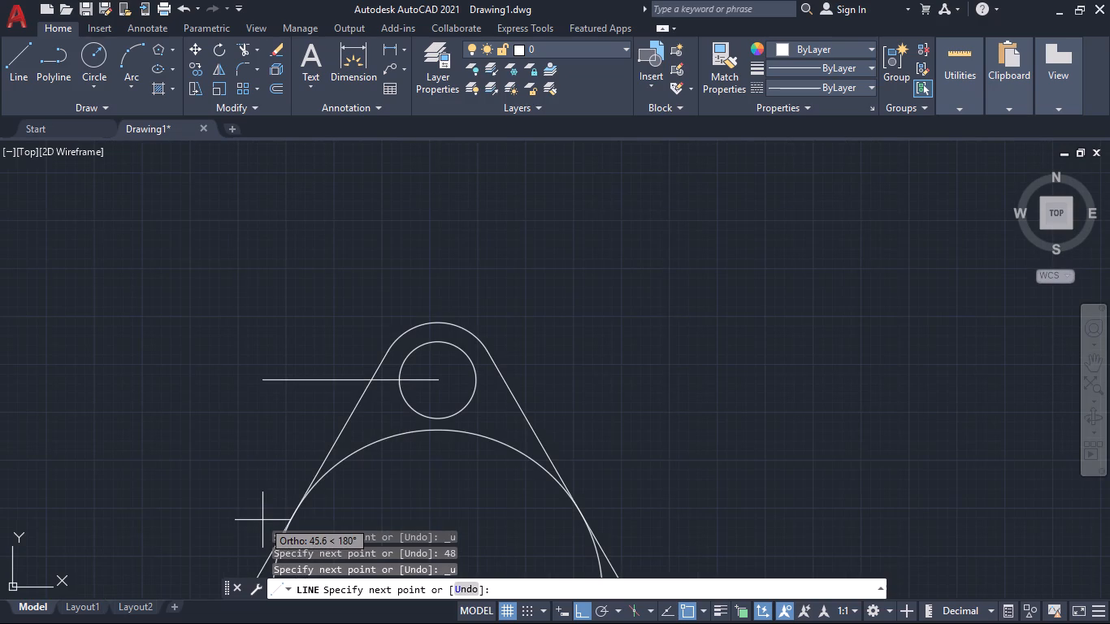
Draw a 48.5 segment to the left from the top hole's center, continuing straight down to the flange's slanted left edge.
text(48.5)
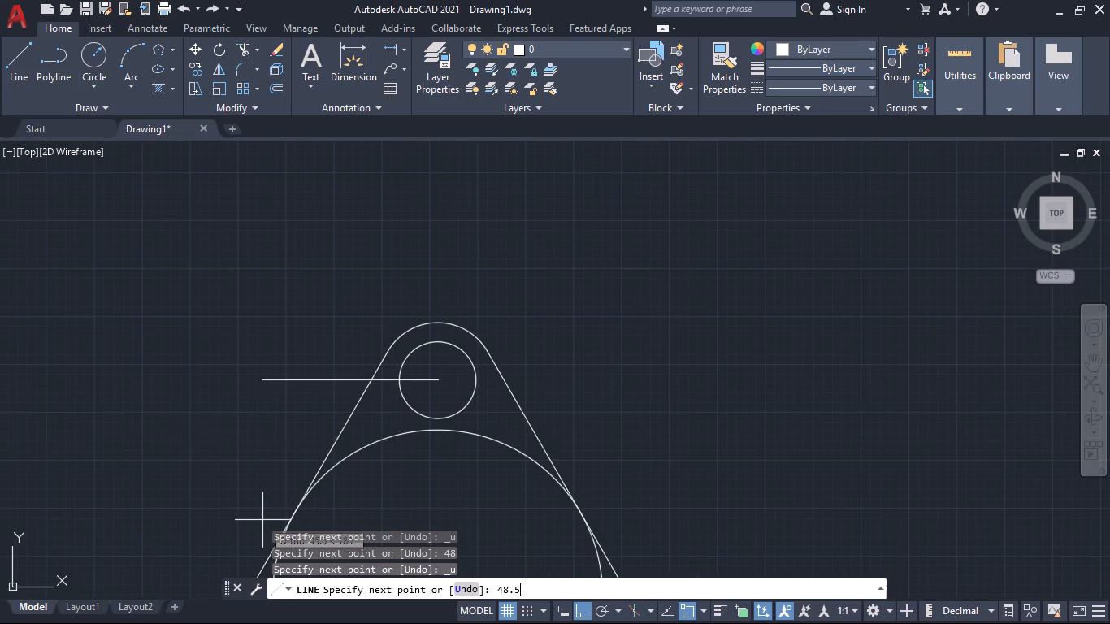
key(Return)
scroll(283, 544, down, 2)
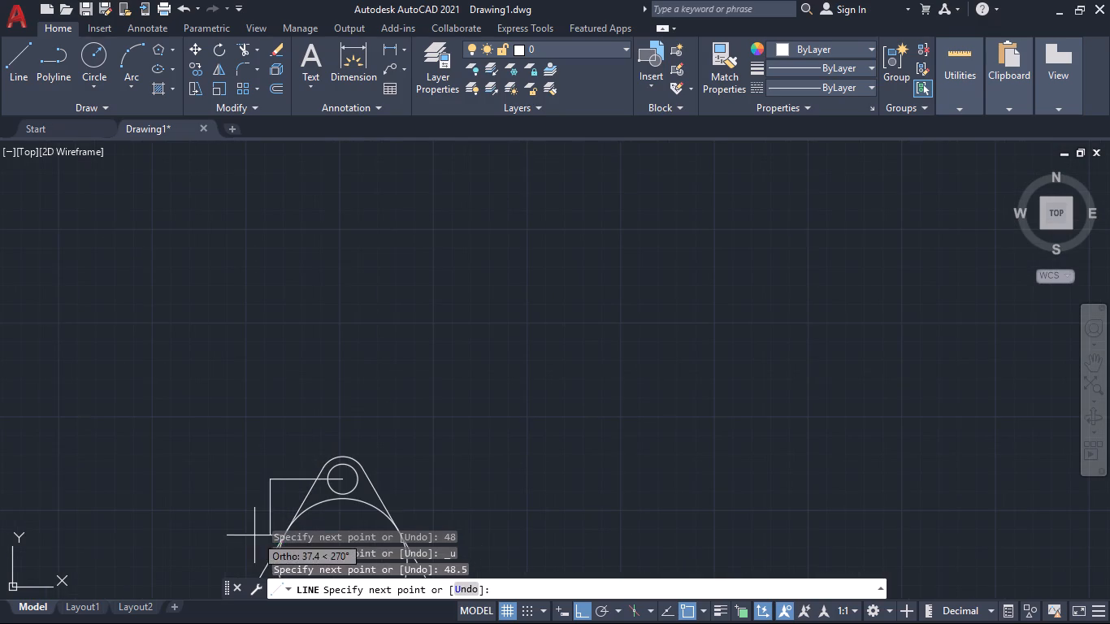
middle_drag(254, 535, 281, 398)
scroll(286, 444, up, 2)
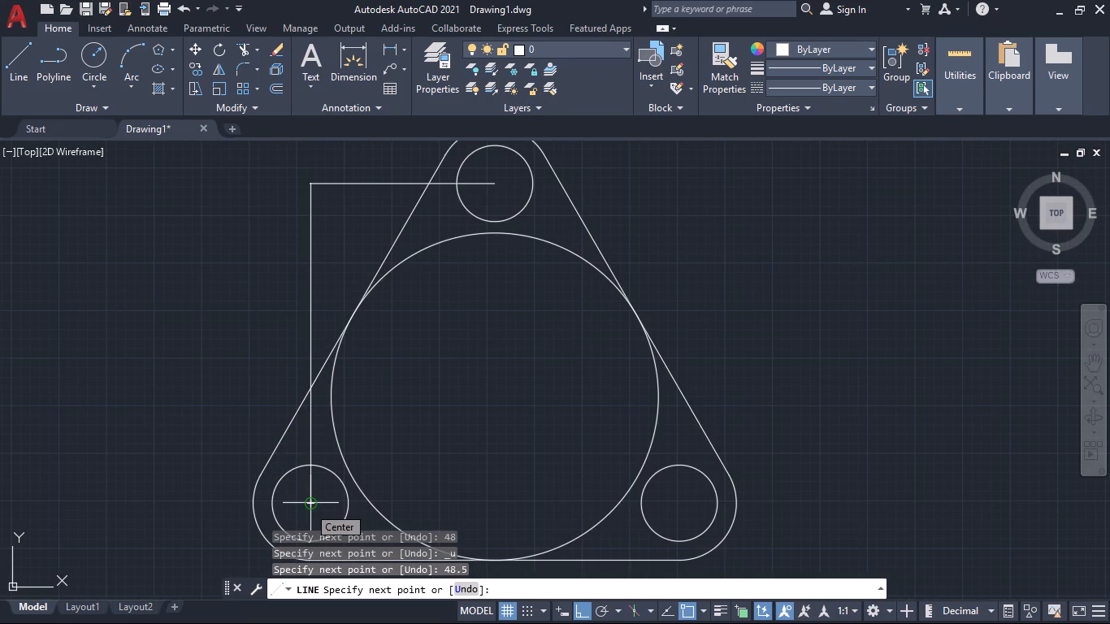
middle_drag(308, 506, 314, 323)
middle_drag(324, 477, 321, 371)
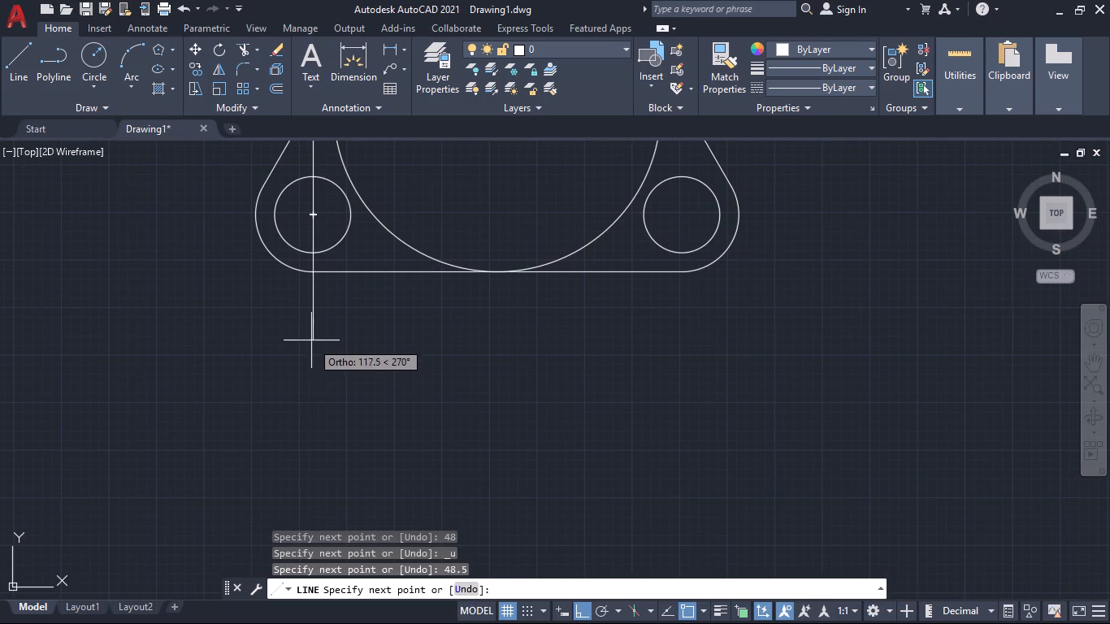
middle_drag(312, 330, 332, 548)
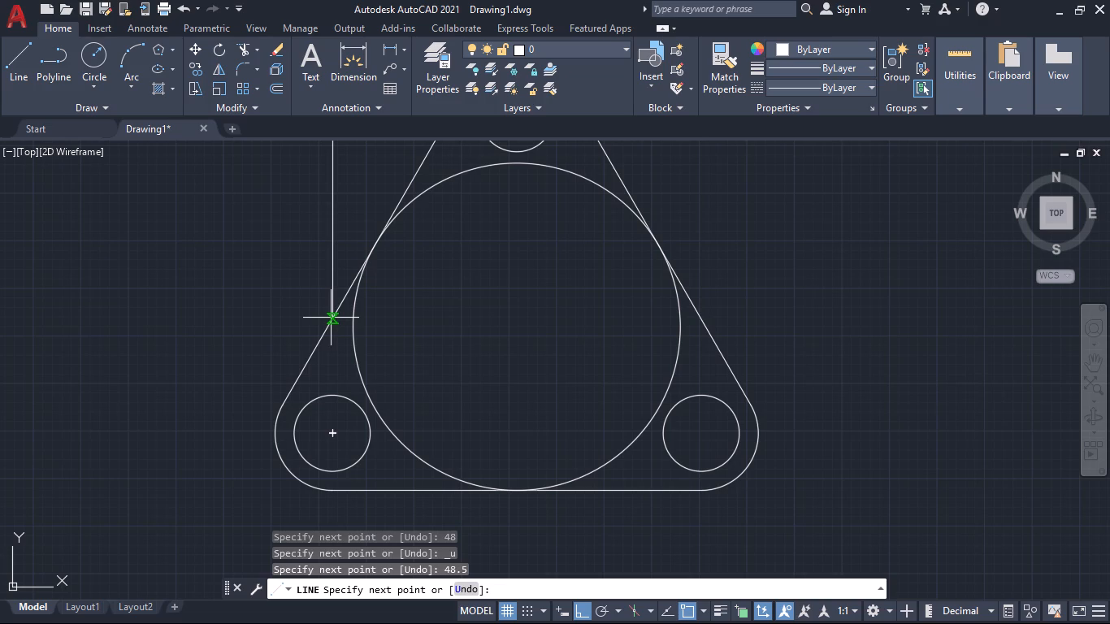
click(332, 323)
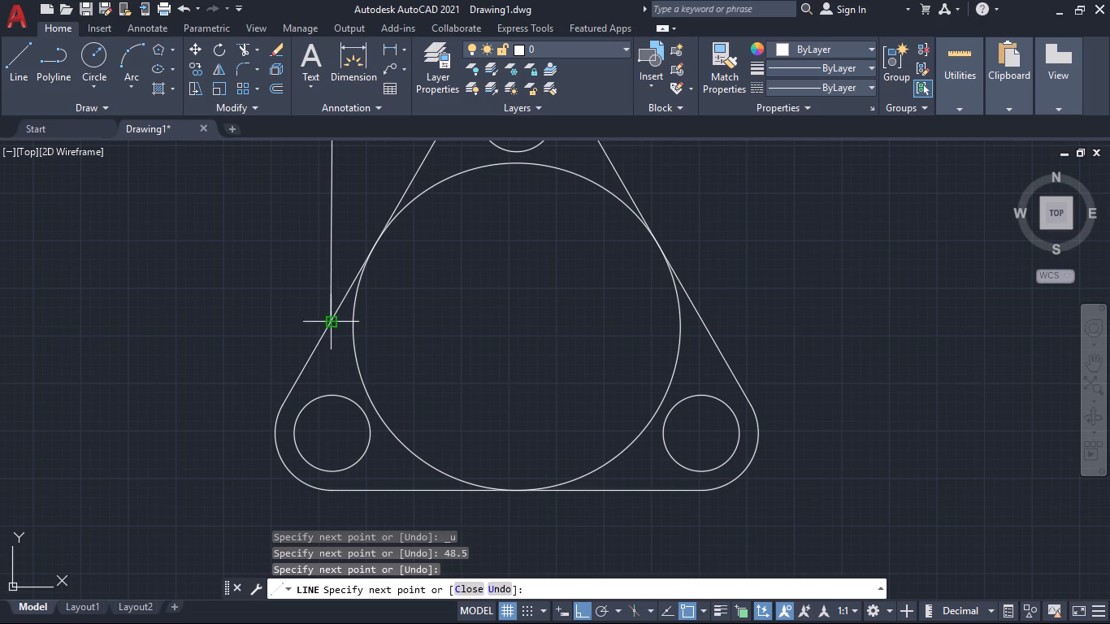
Continue the line straight down by 147.5 from its end on the flange's slanted left edge, passing below the flange.
scroll(327, 536, down, 2)
middle_drag(347, 517, 357, 354)
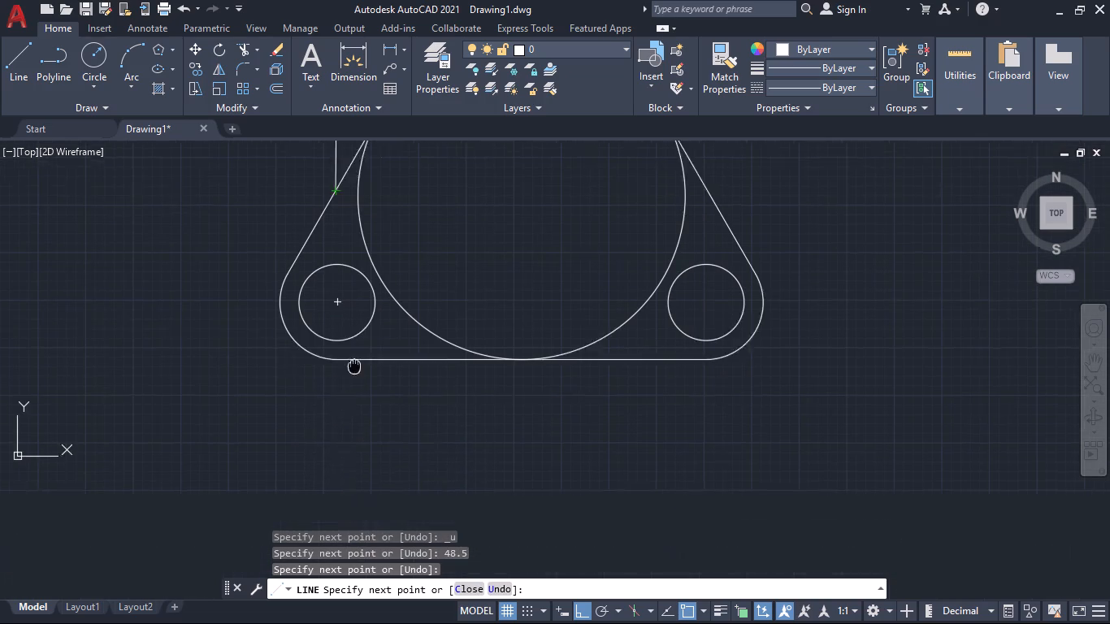
middle_drag(357, 354, 358, 334)
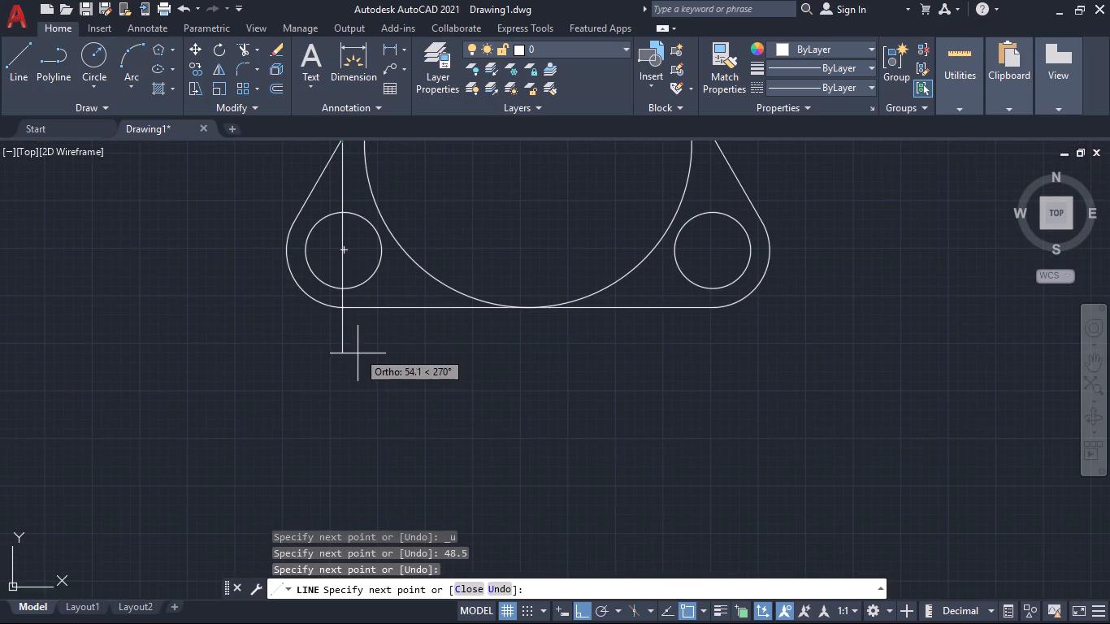
text(147.5)
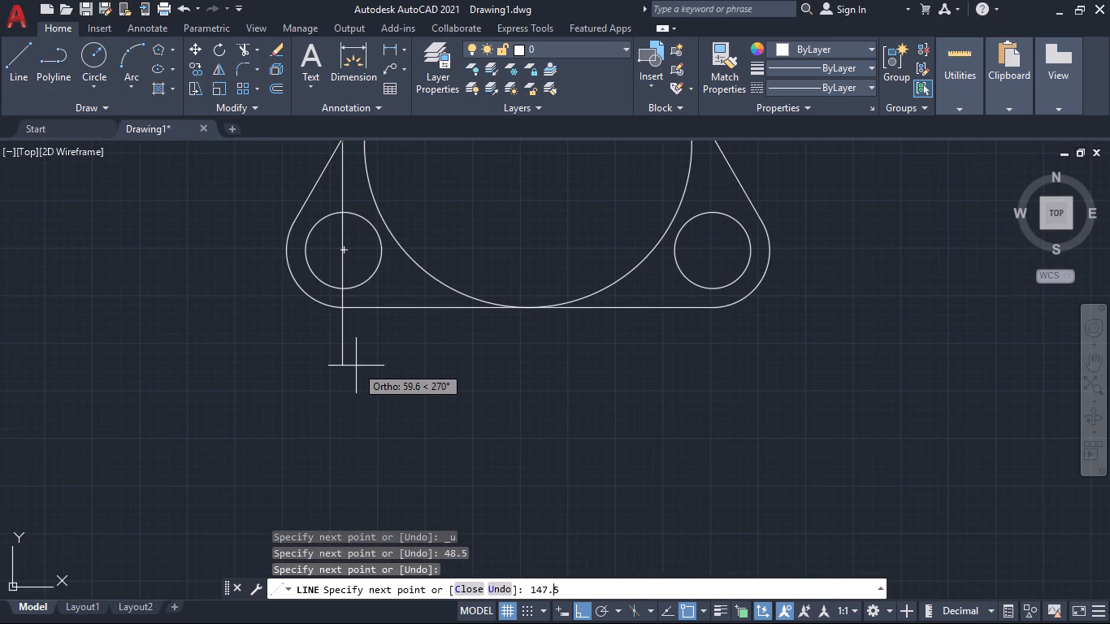
key(Return)
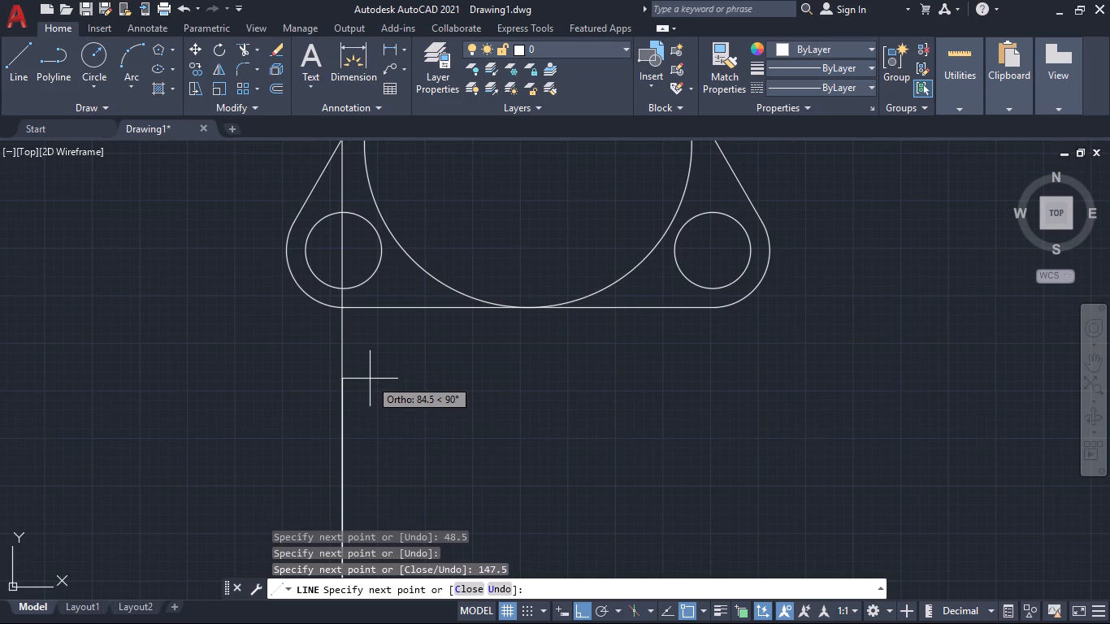
scroll(370, 379, down, 3)
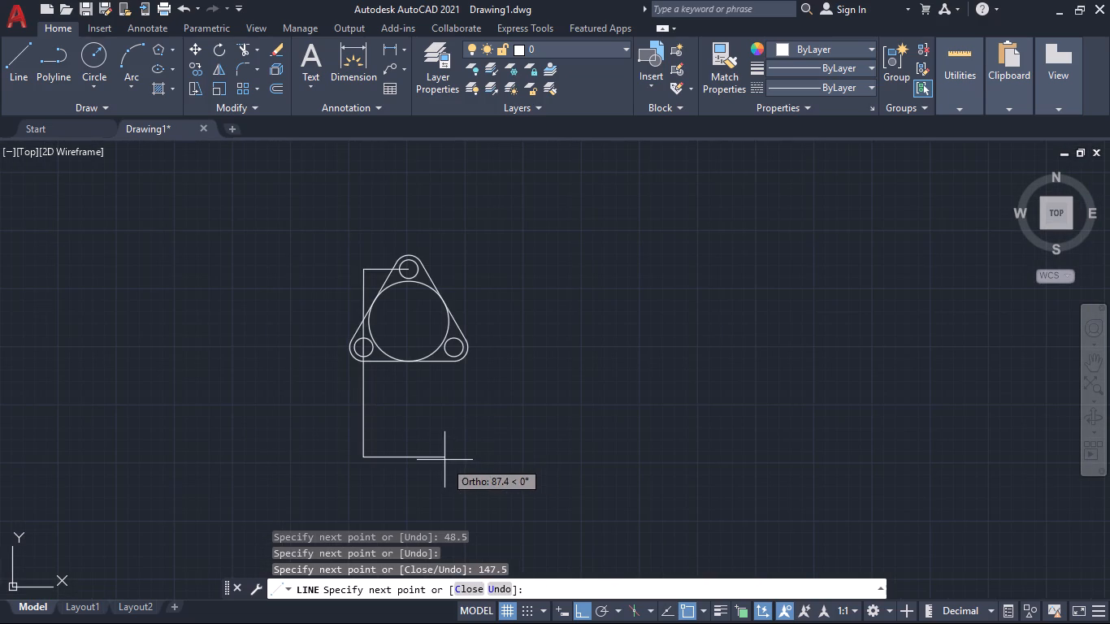
middle_drag(444, 460, 521, 425)
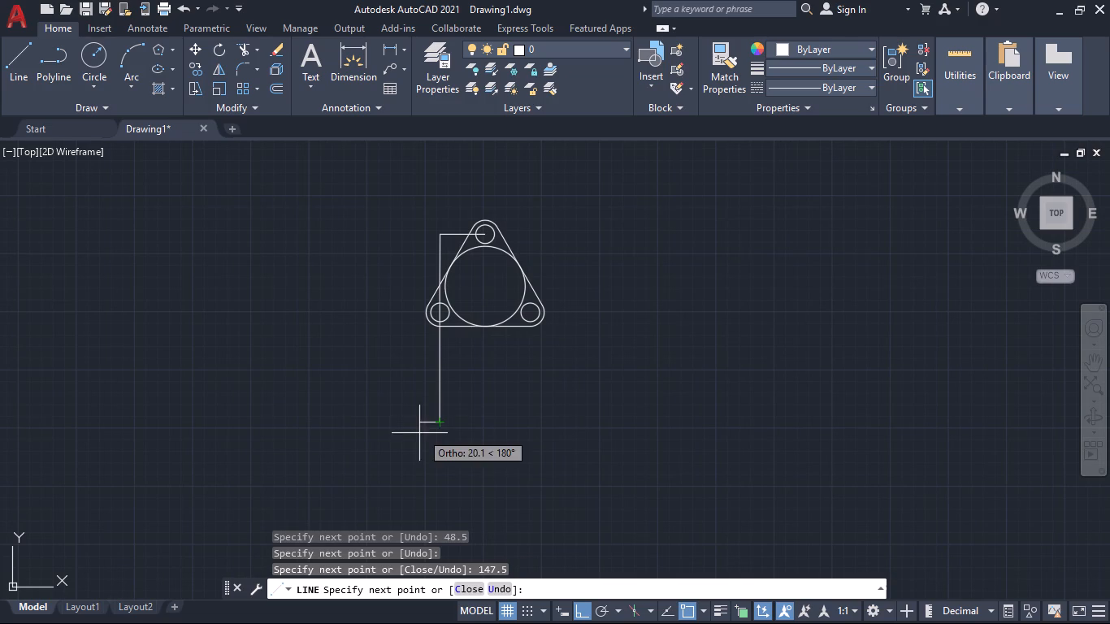
Draw a vertical line from the lower-left hole's left quadrant up to the level of the top hole's center.
key(space)
key(space)
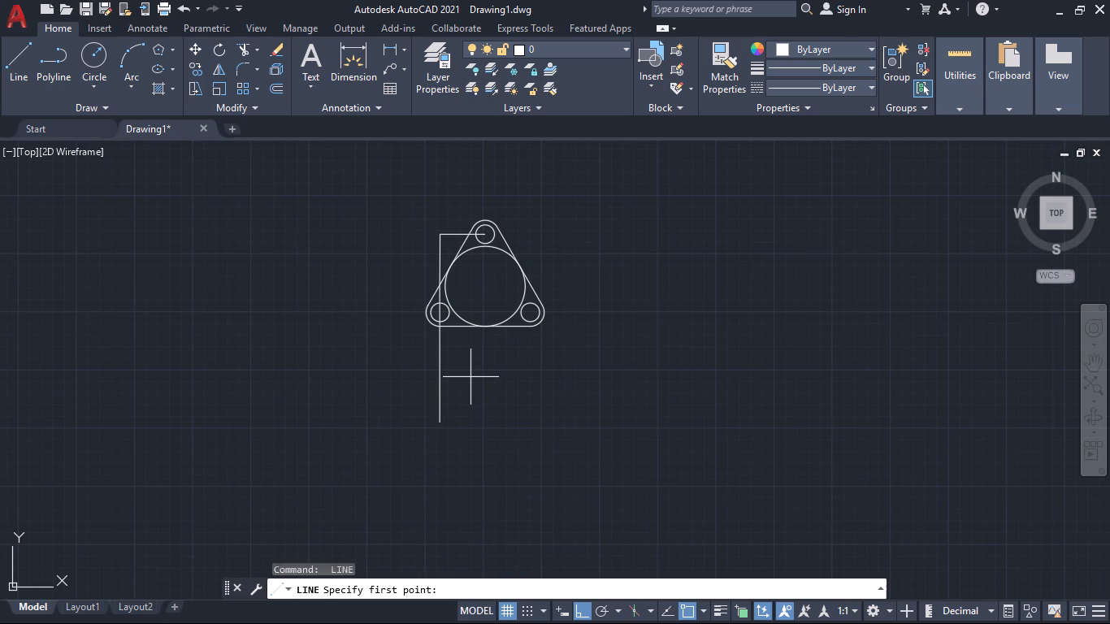
middle_drag(470, 377, 562, 467)
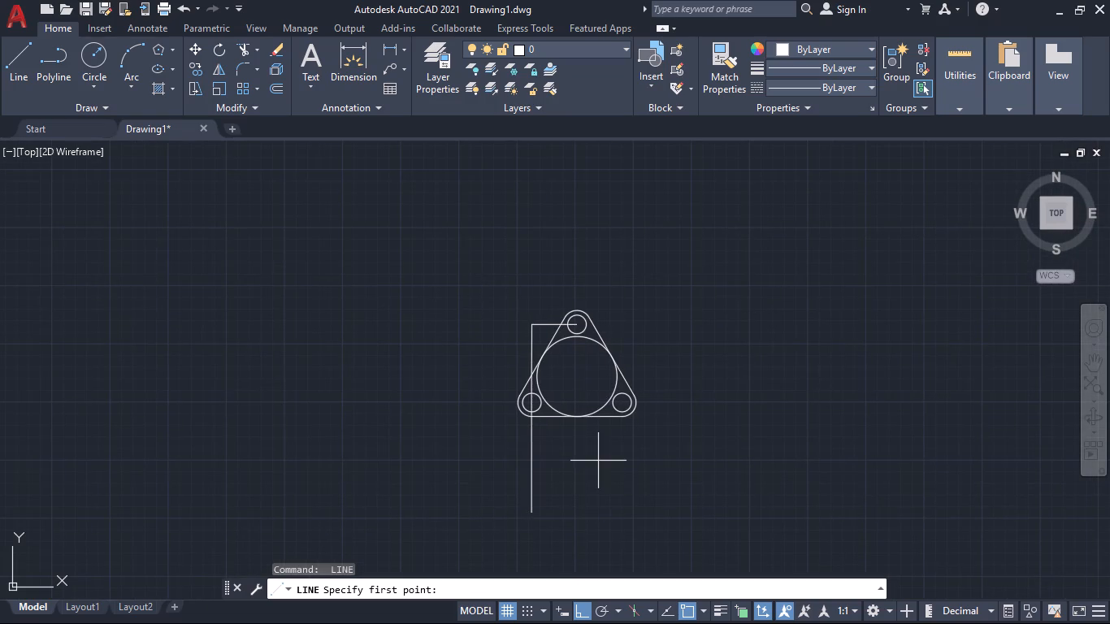
scroll(545, 430, up, 3)
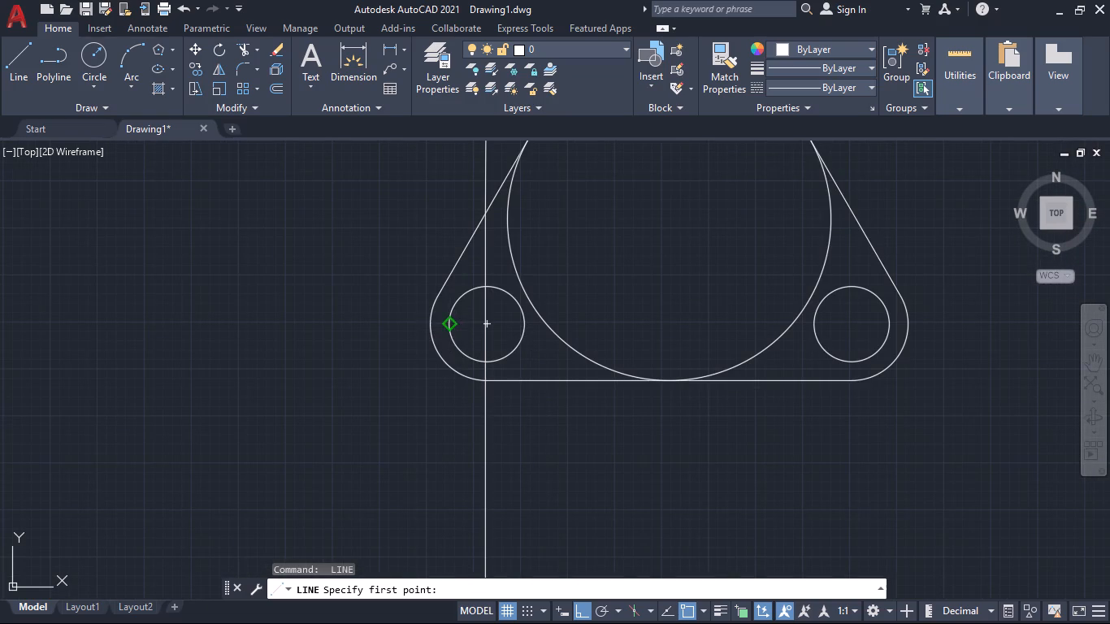
click(449, 325)
middle_drag(439, 206, 453, 511)
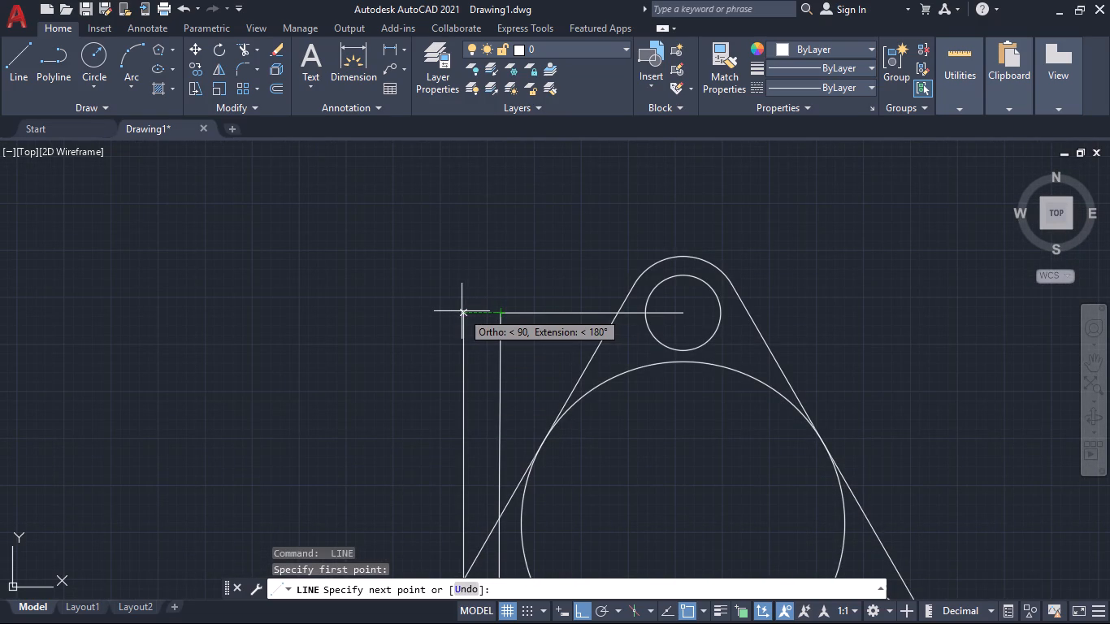
click(462, 312)
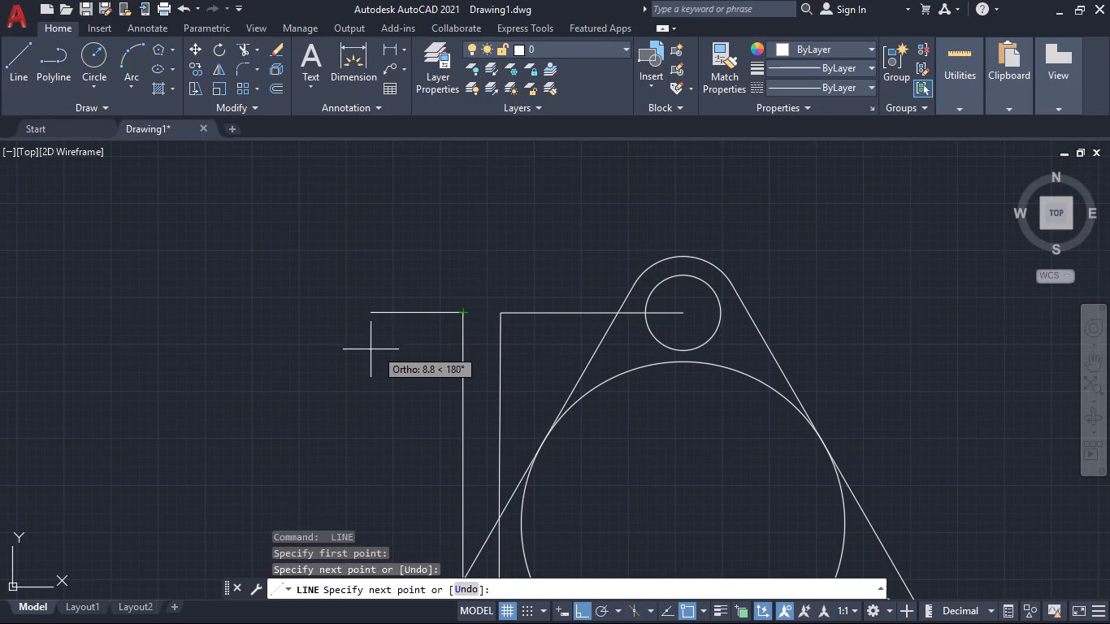
key(space)
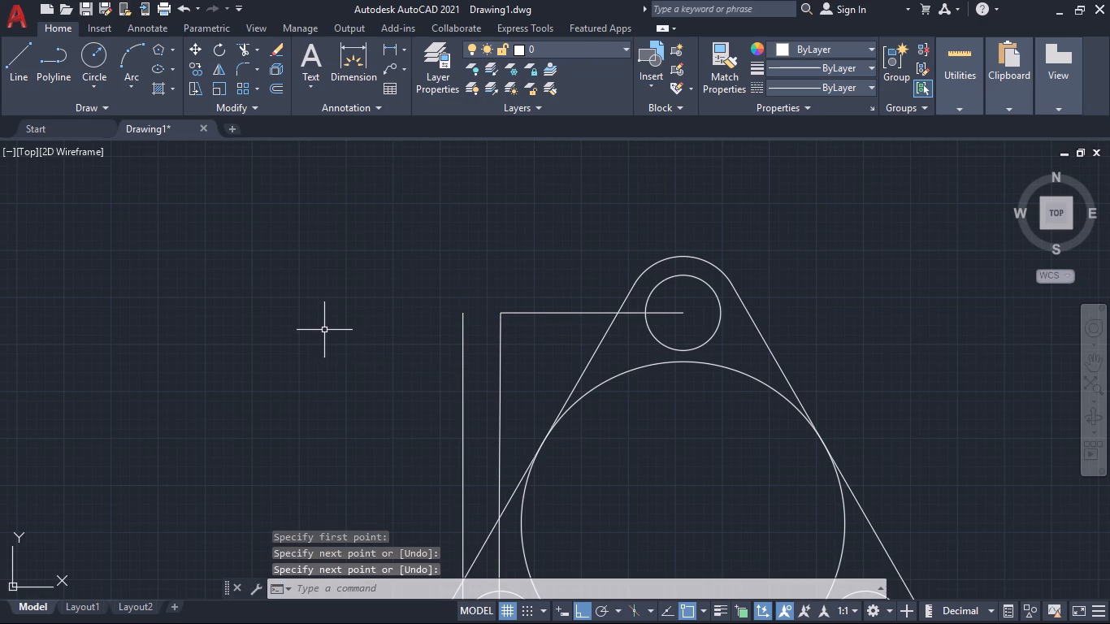
Draw a horizontal line about 59.5 long to the left from where the long vertical line crosses the flange's slanted left edge.
middle_drag(309, 348, 305, 165)
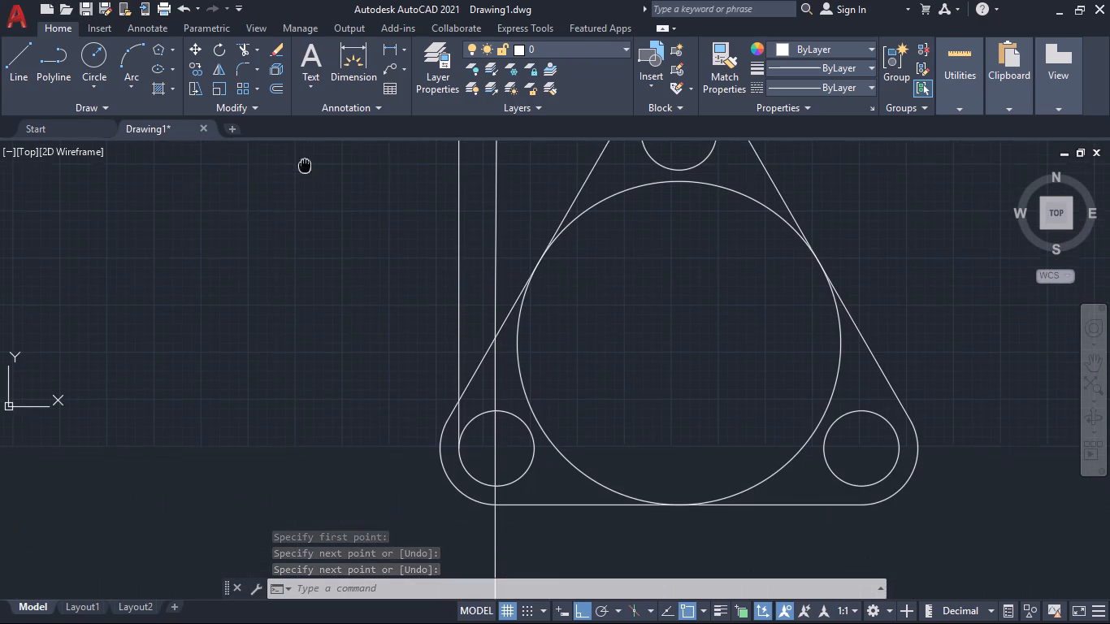
click(28, 63)
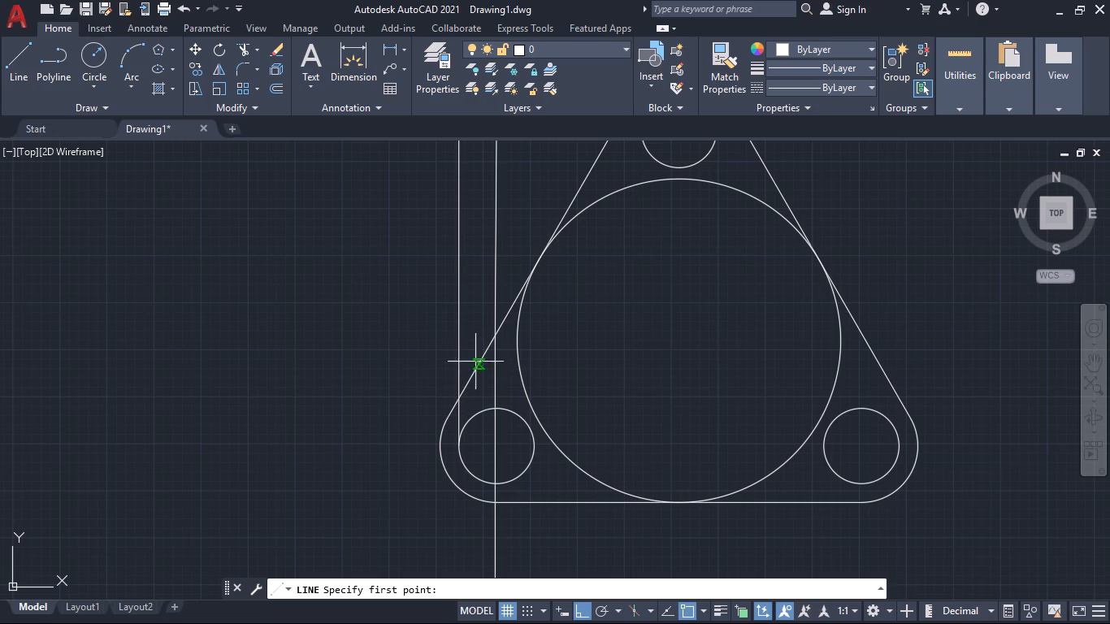
scroll(453, 365, down, 1)
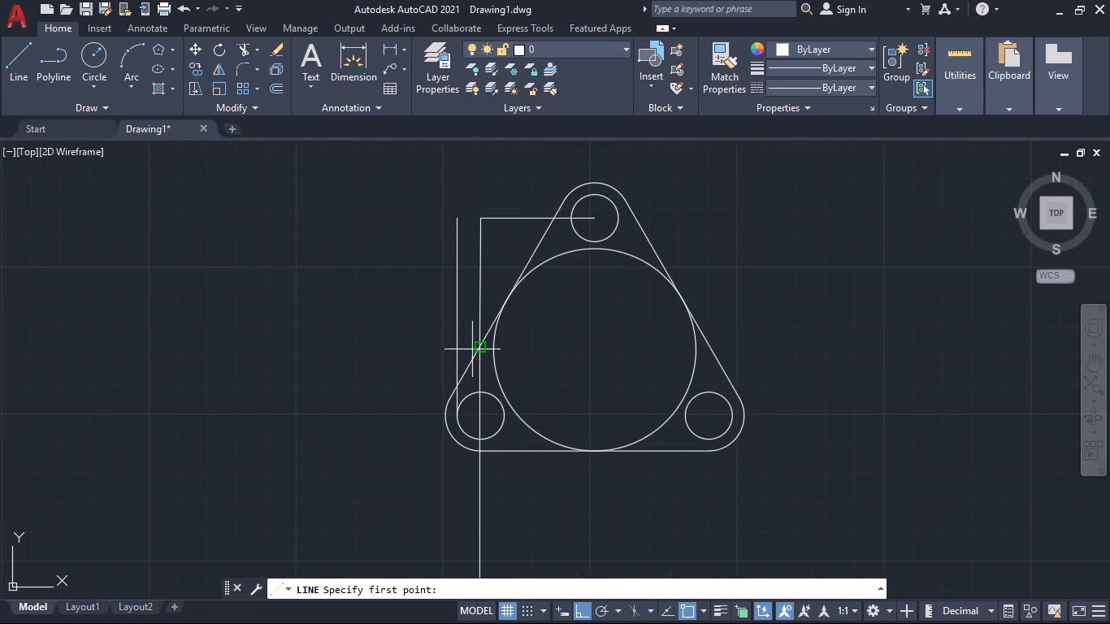
click(481, 345)
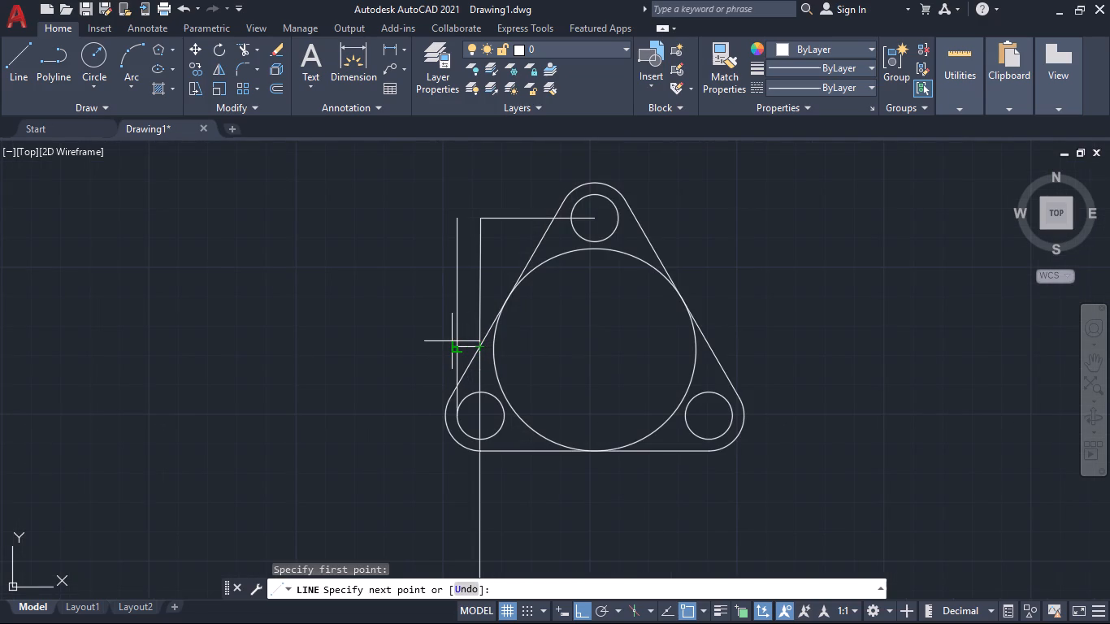
click(338, 340)
key(space)
key(space)
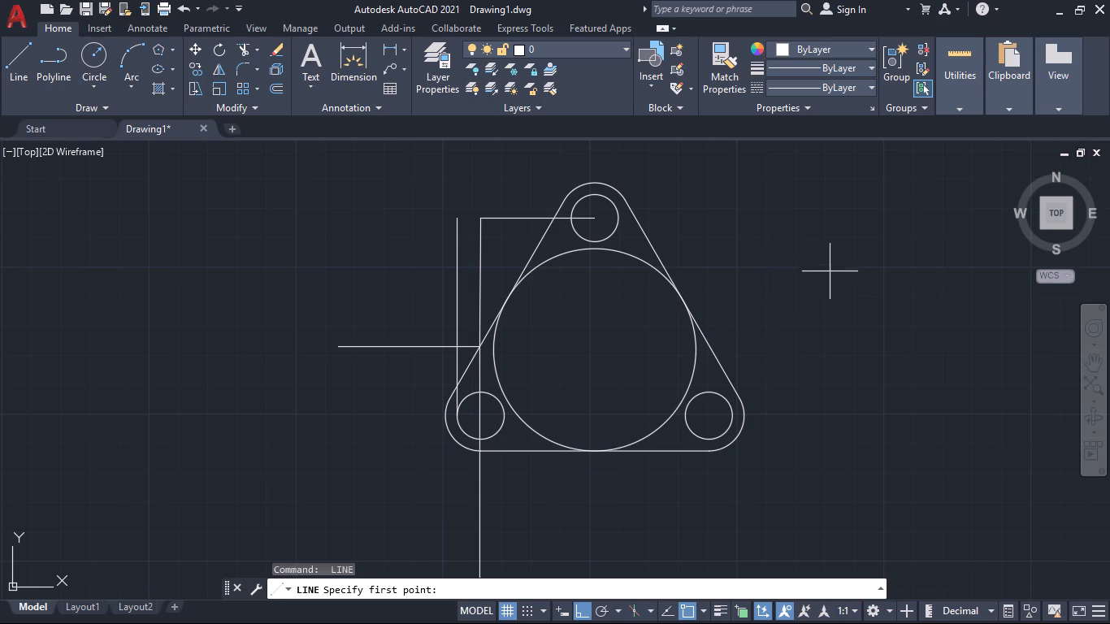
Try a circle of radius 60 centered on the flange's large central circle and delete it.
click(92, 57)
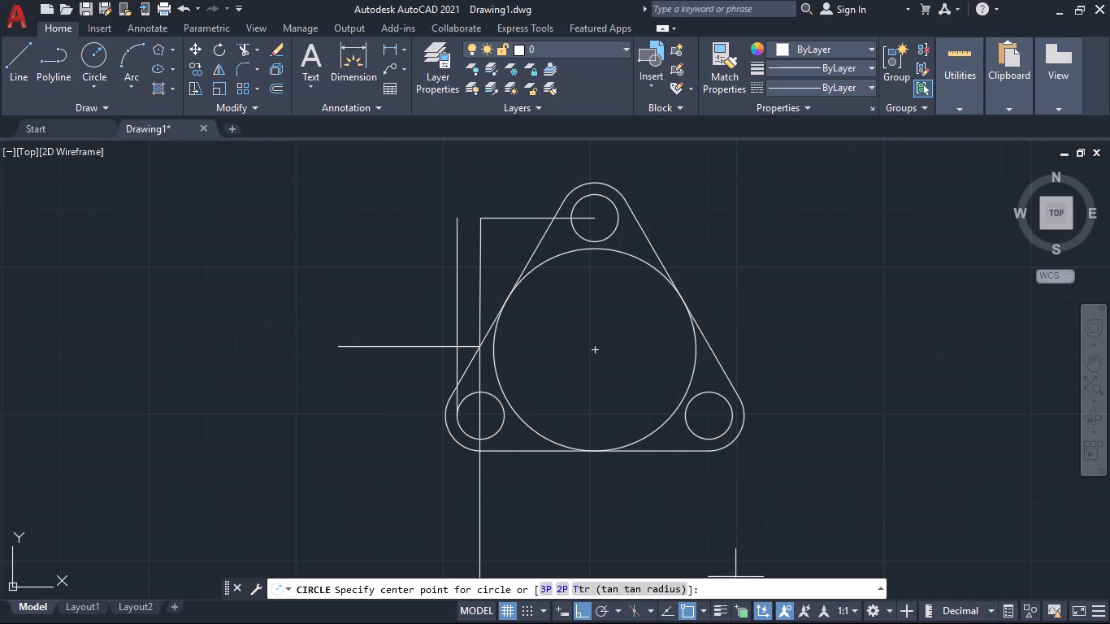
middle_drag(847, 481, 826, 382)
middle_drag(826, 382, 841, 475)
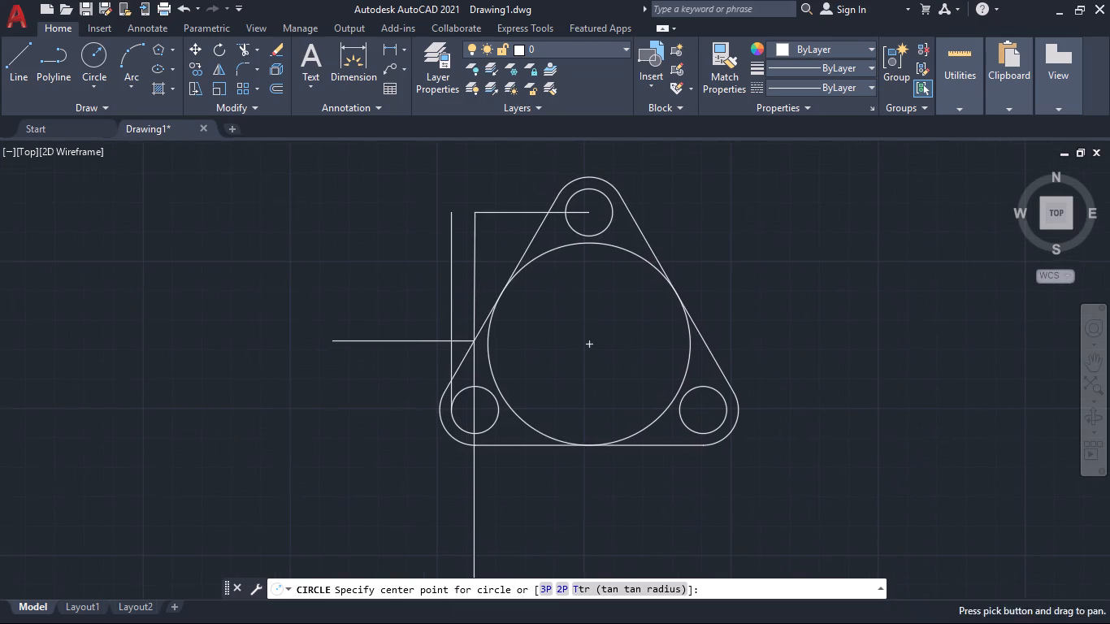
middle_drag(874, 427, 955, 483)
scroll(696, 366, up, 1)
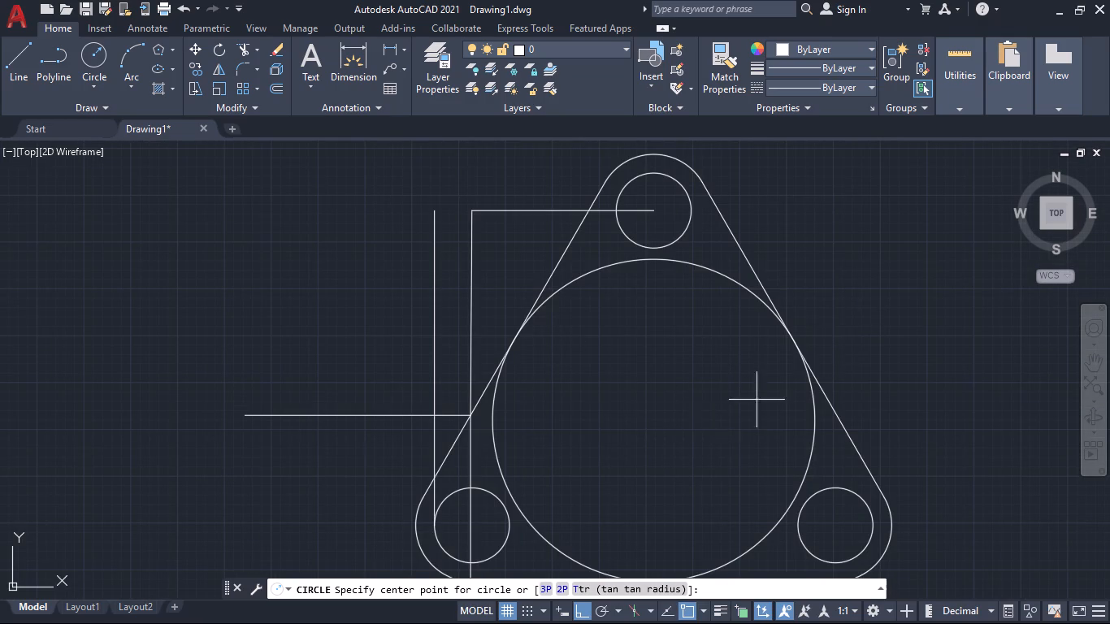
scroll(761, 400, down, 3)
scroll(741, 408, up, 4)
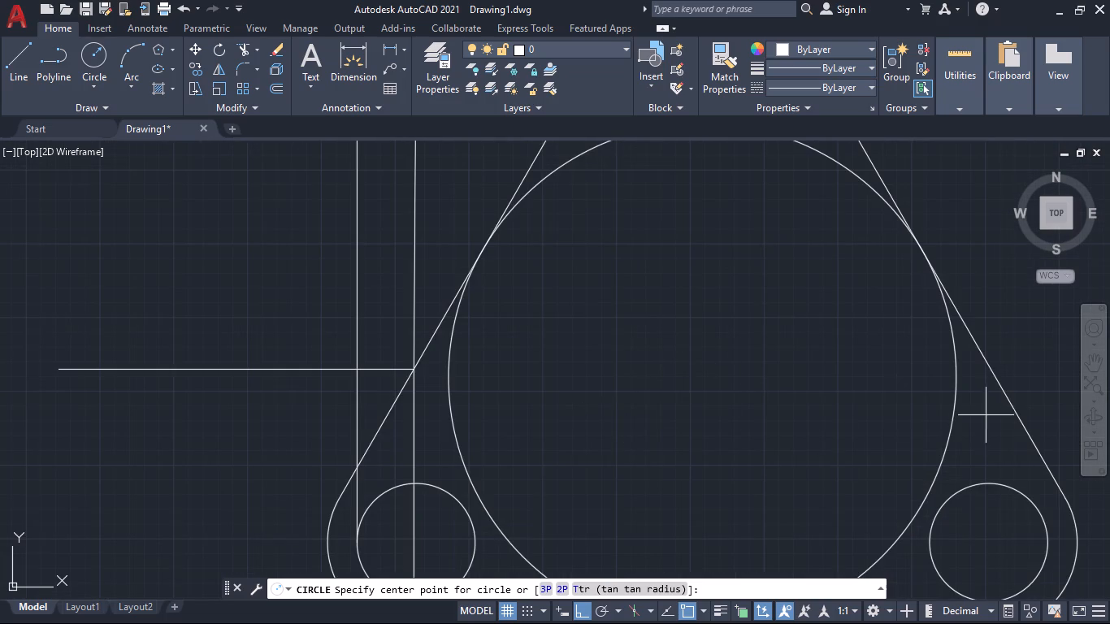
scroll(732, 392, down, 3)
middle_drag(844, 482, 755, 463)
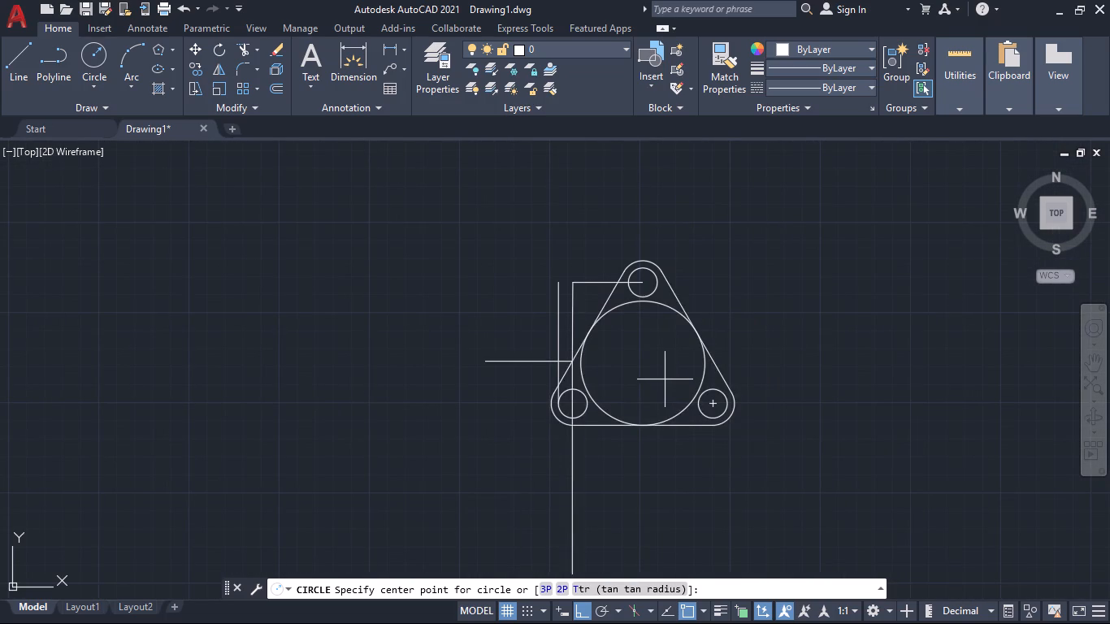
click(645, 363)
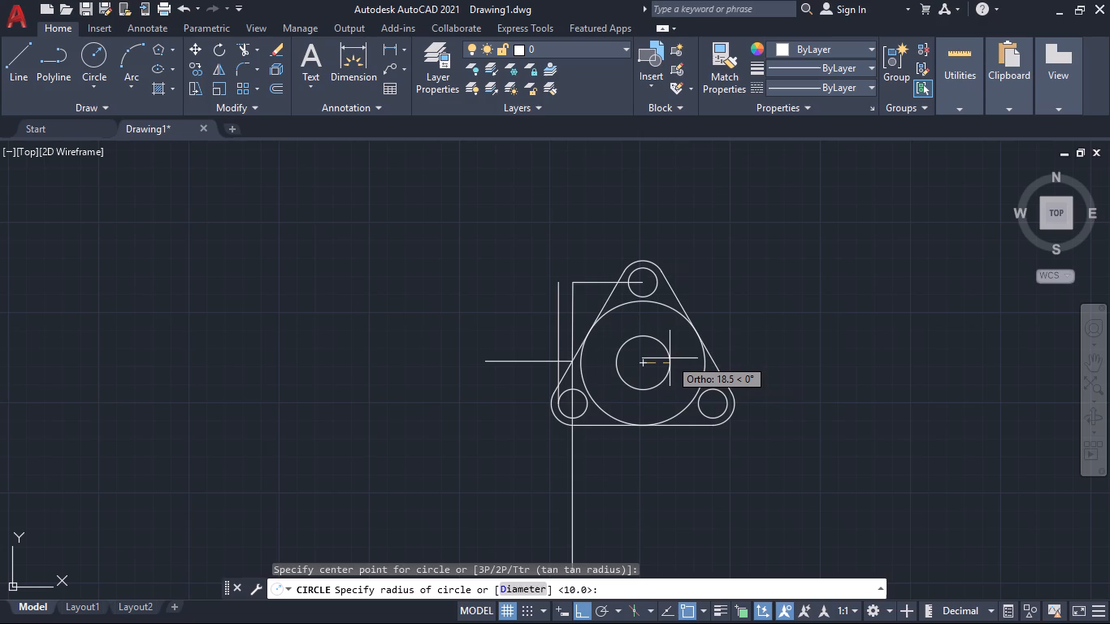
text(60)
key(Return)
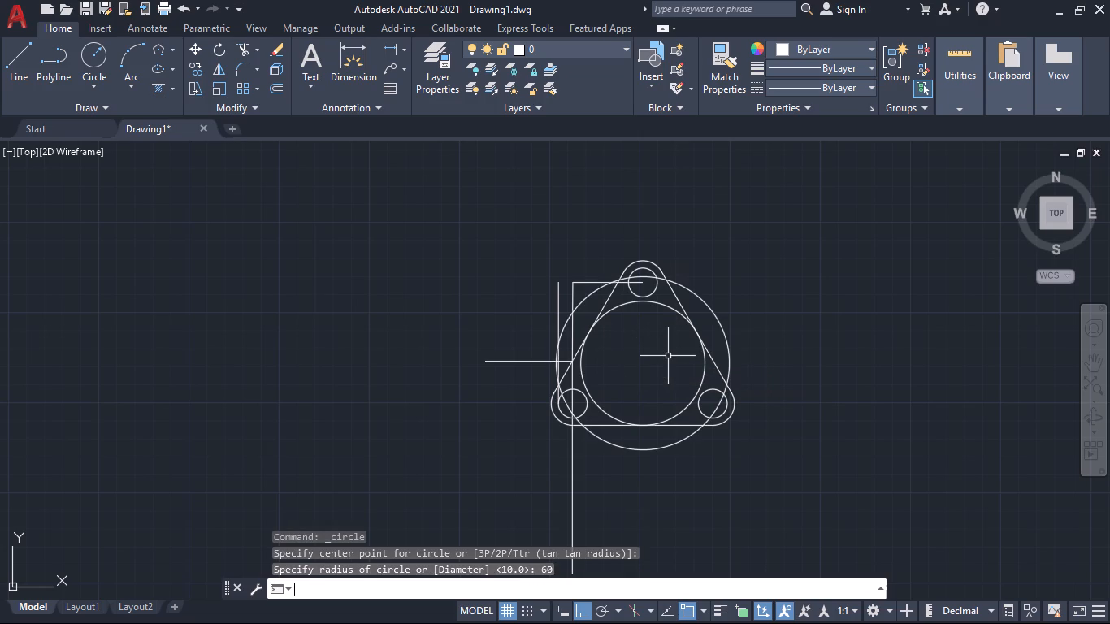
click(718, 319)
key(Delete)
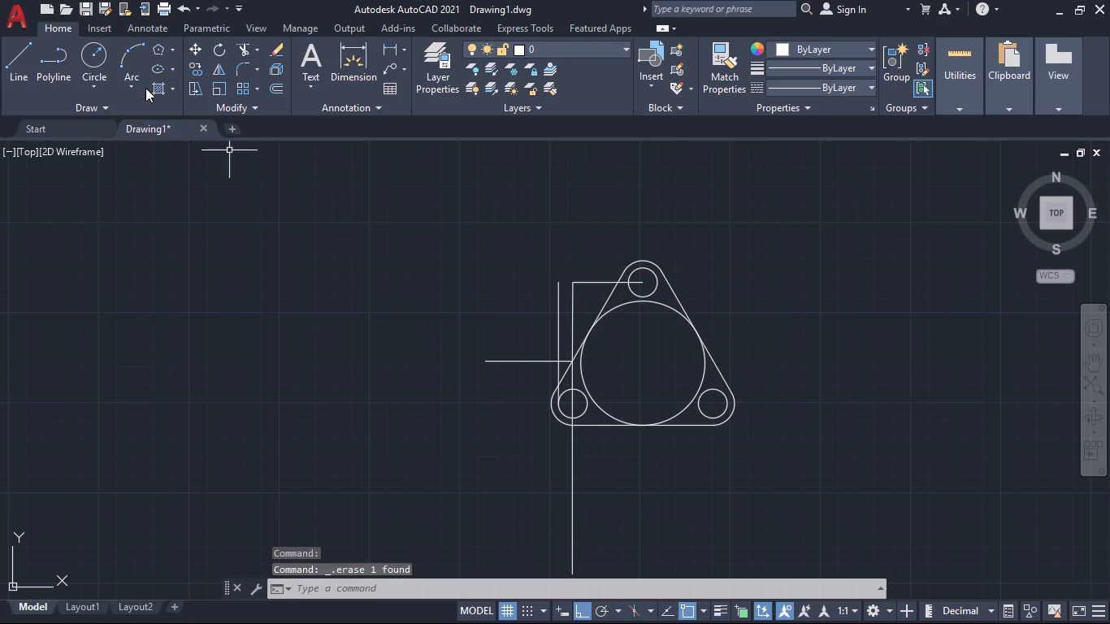
Start another circle at the center of the flange's large central circle.
click(88, 62)
click(640, 364)
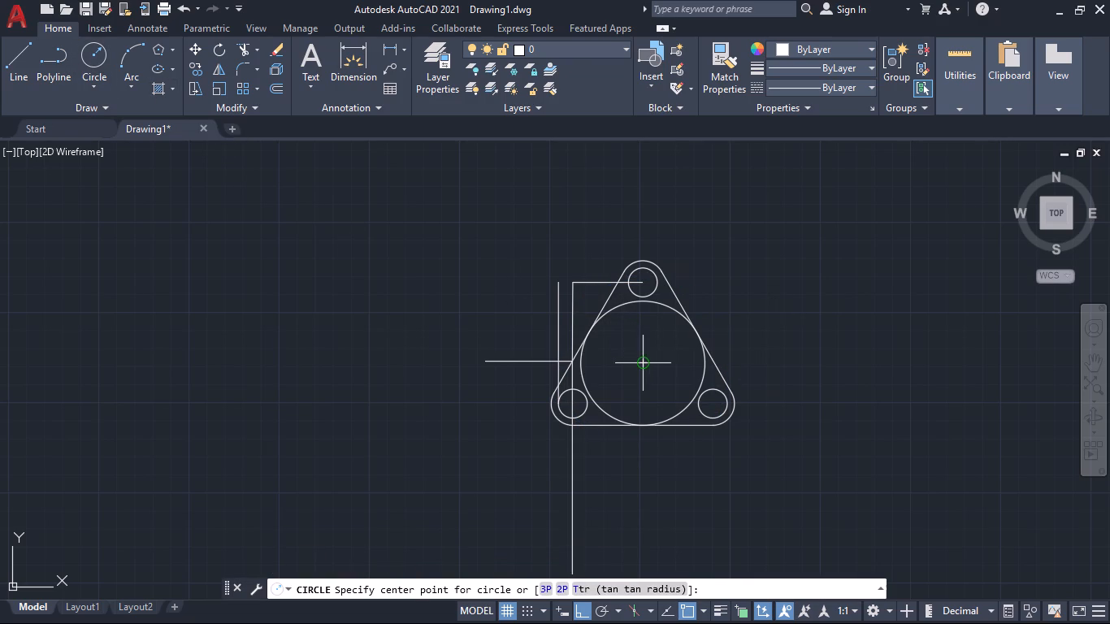
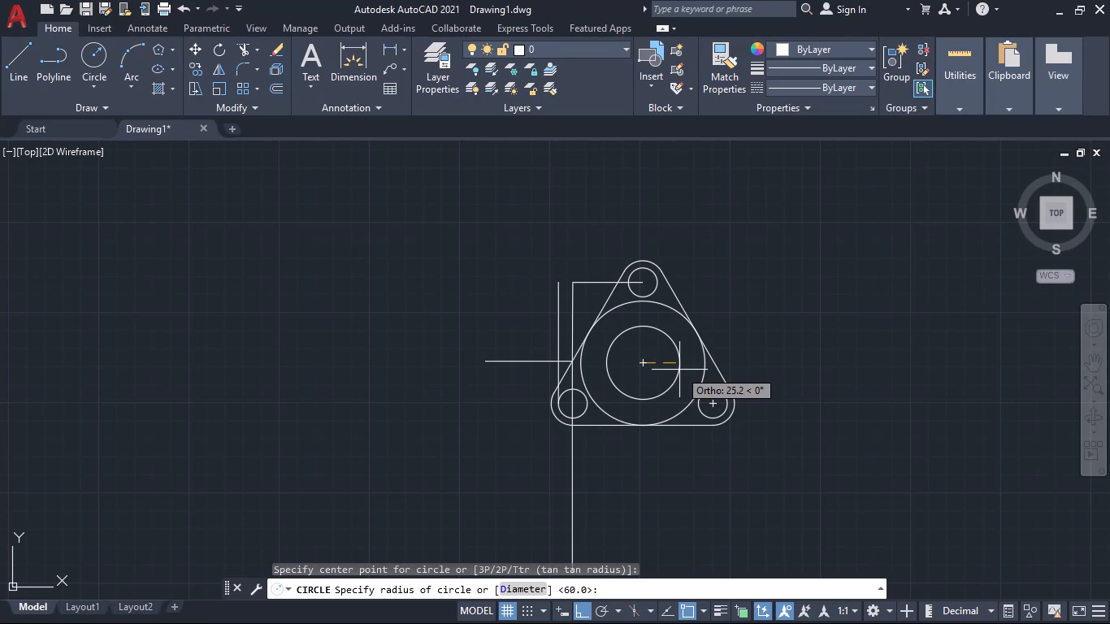
Set the radius of the circle at the flange's center to 25.
middle_drag(679, 370, 609, 352)
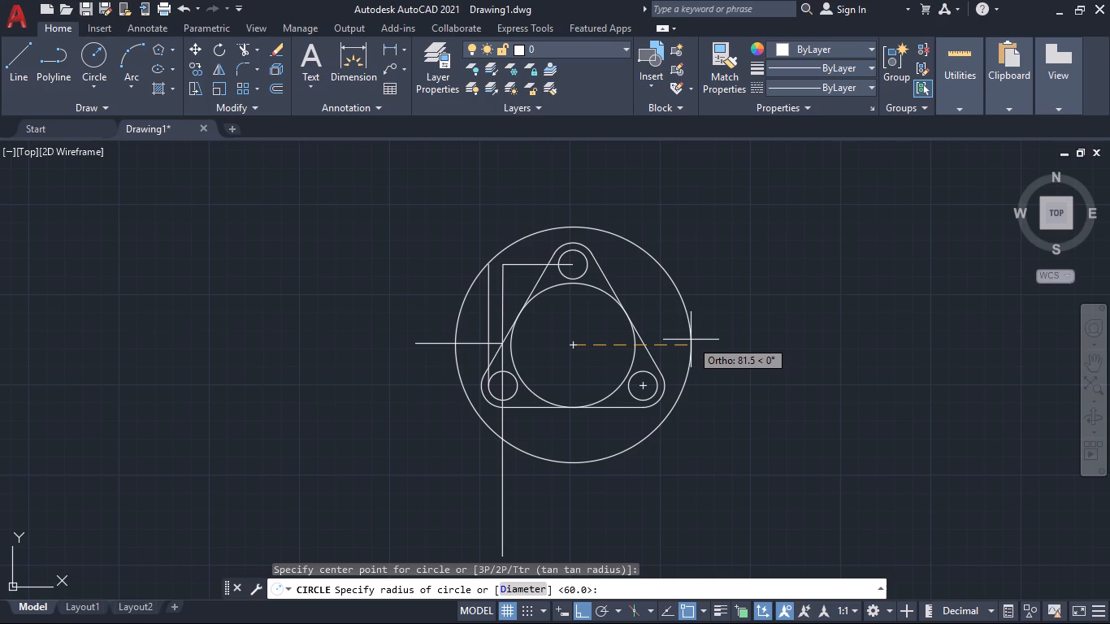
text(25)
key(Return)
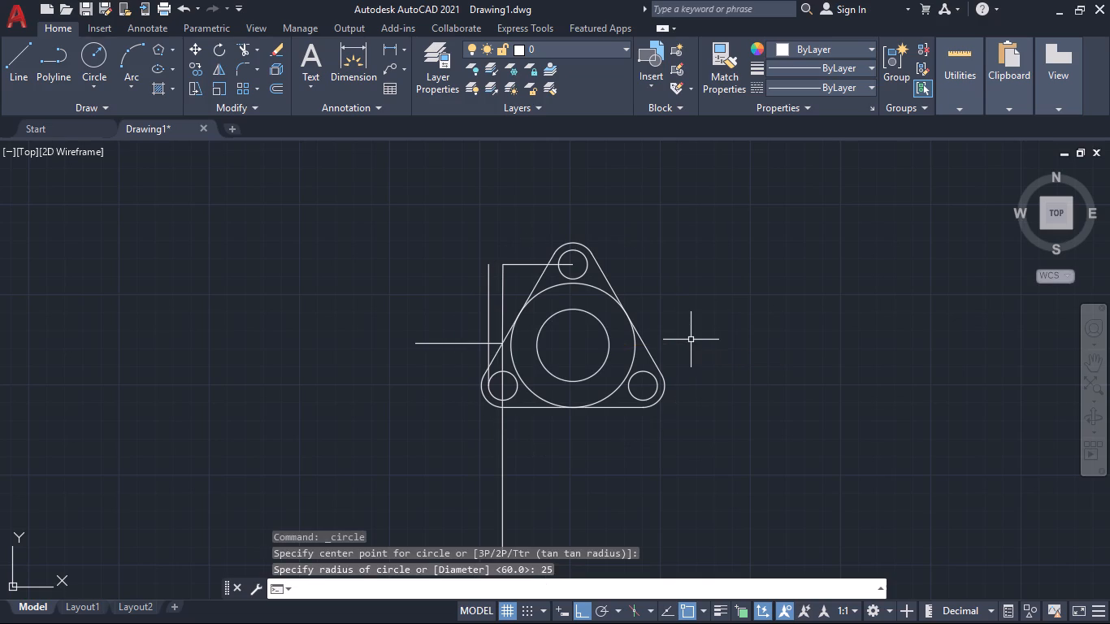
Draw a short horizontal line from the radius-25 circle's right quadrant to the large central circle's right quadrant.
middle_drag(815, 385, 842, 412)
click(20, 57)
scroll(453, 302, up, 1)
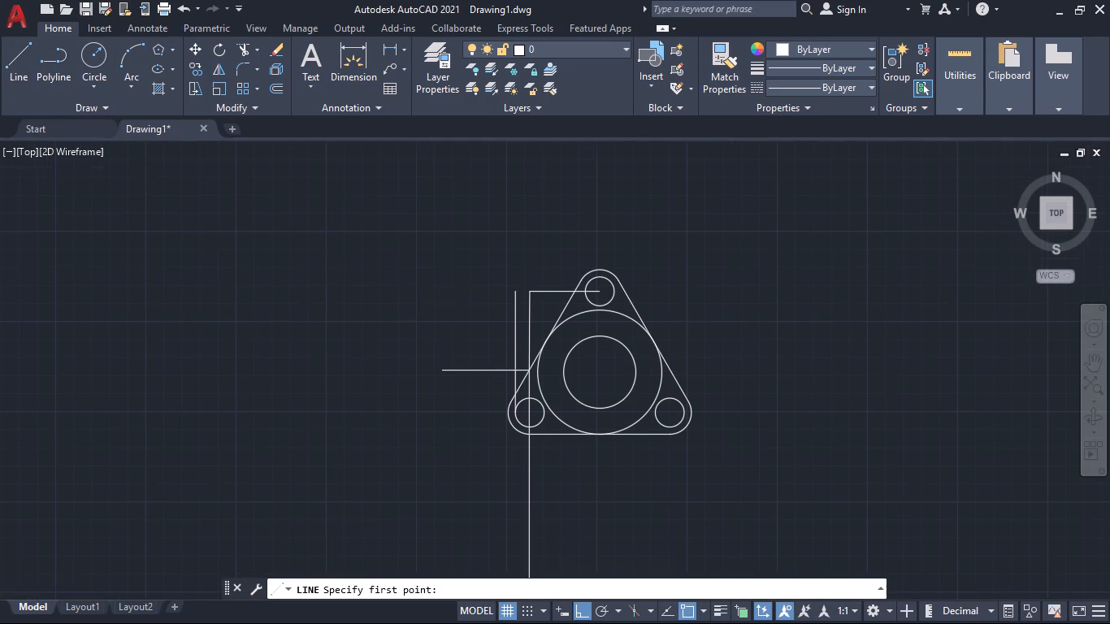
scroll(453, 302, up, 2)
middle_drag(515, 340, 207, 259)
scroll(609, 414, down, 1)
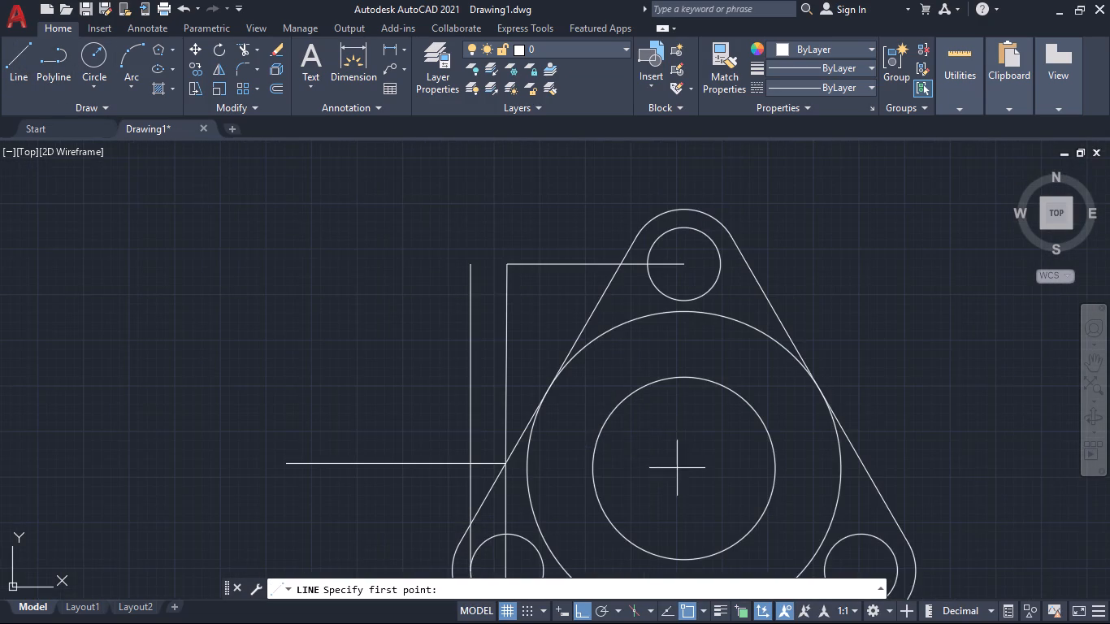
middle_drag(677, 468, 612, 419)
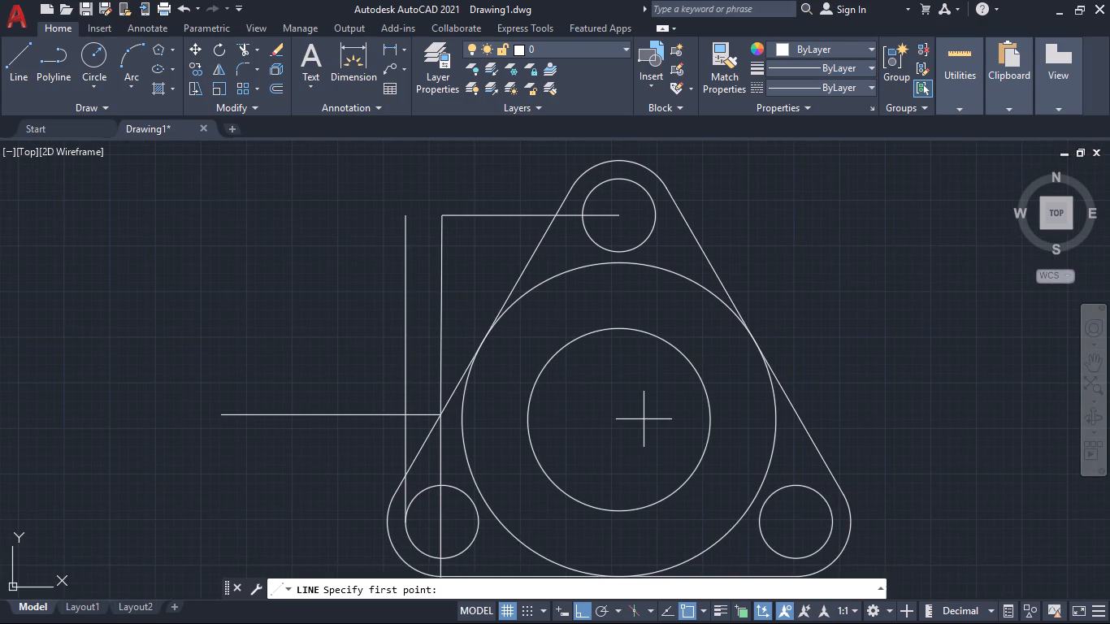
click(705, 420)
click(772, 418)
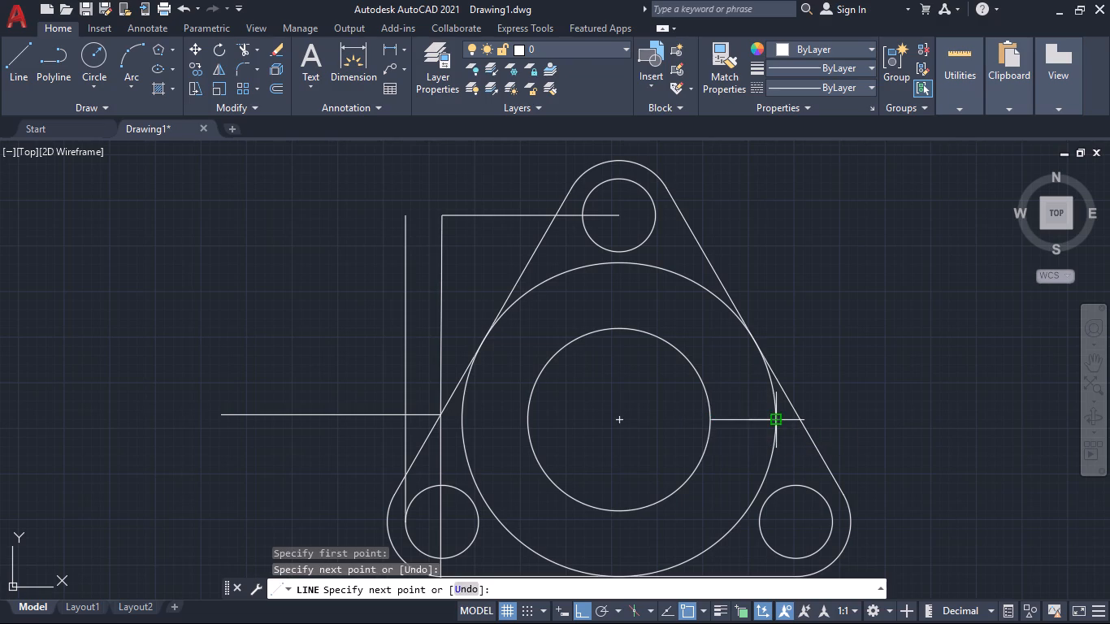
key(space)
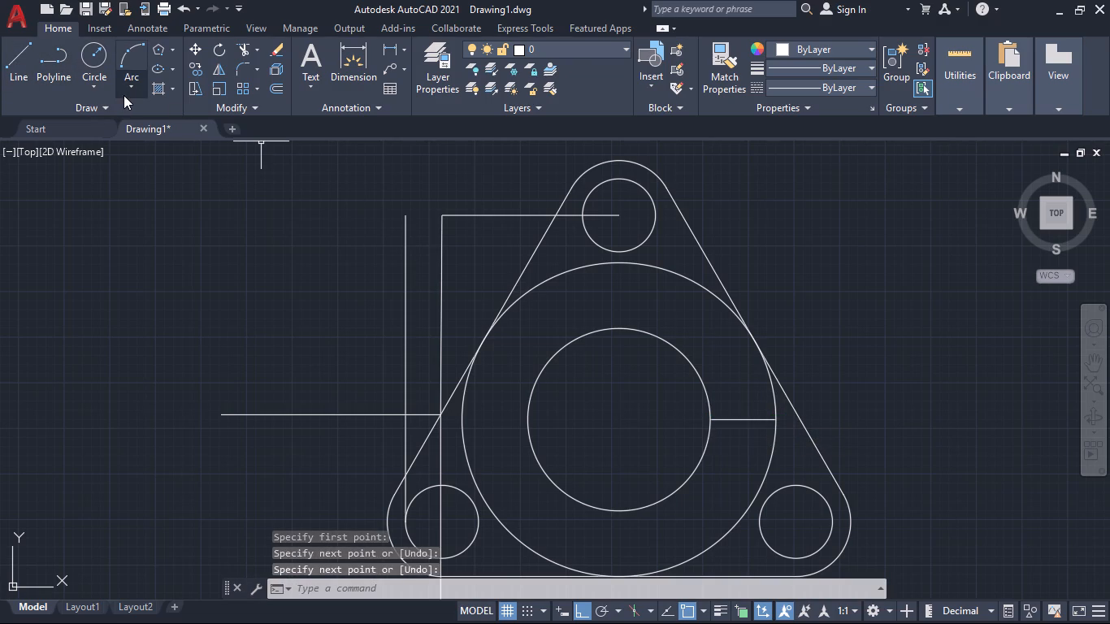
Draw a circle of radius about 34 from the flange's center through the midpoint of the short radial line.
click(92, 58)
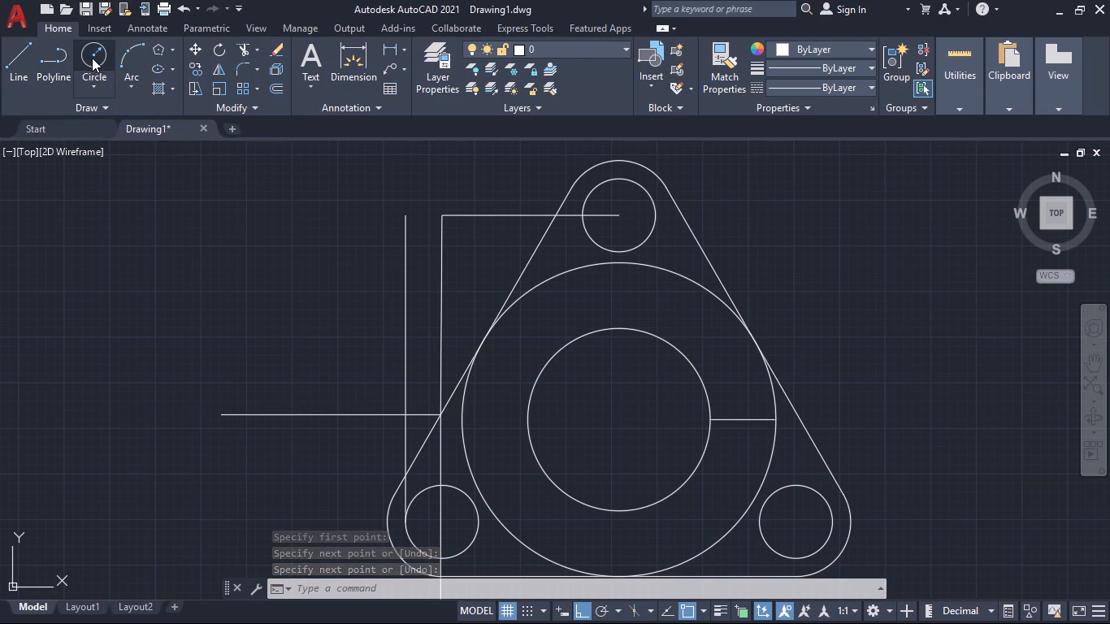
click(618, 418)
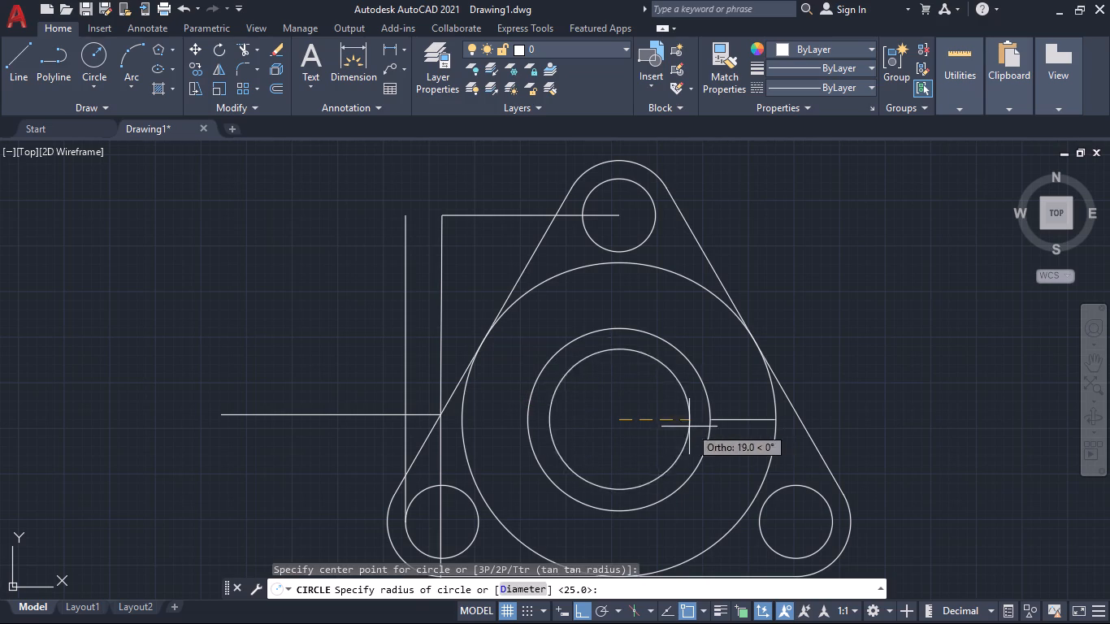
click(743, 421)
Path-array the short radial line around the middle concentric circle with a spacing of about 22 between items.
click(763, 418)
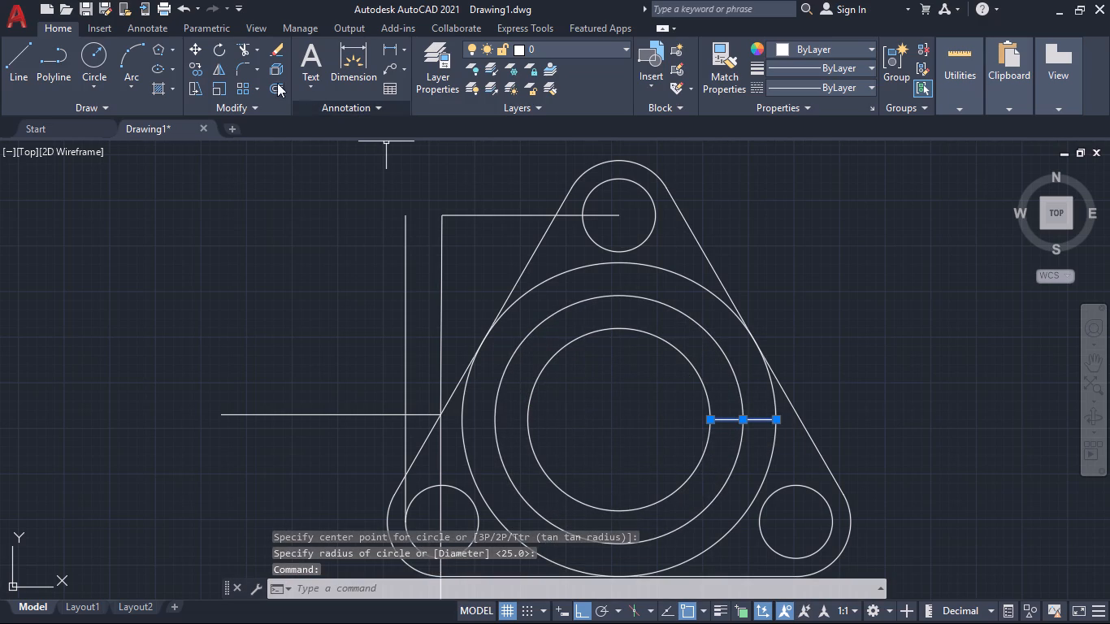
click(259, 90)
click(265, 145)
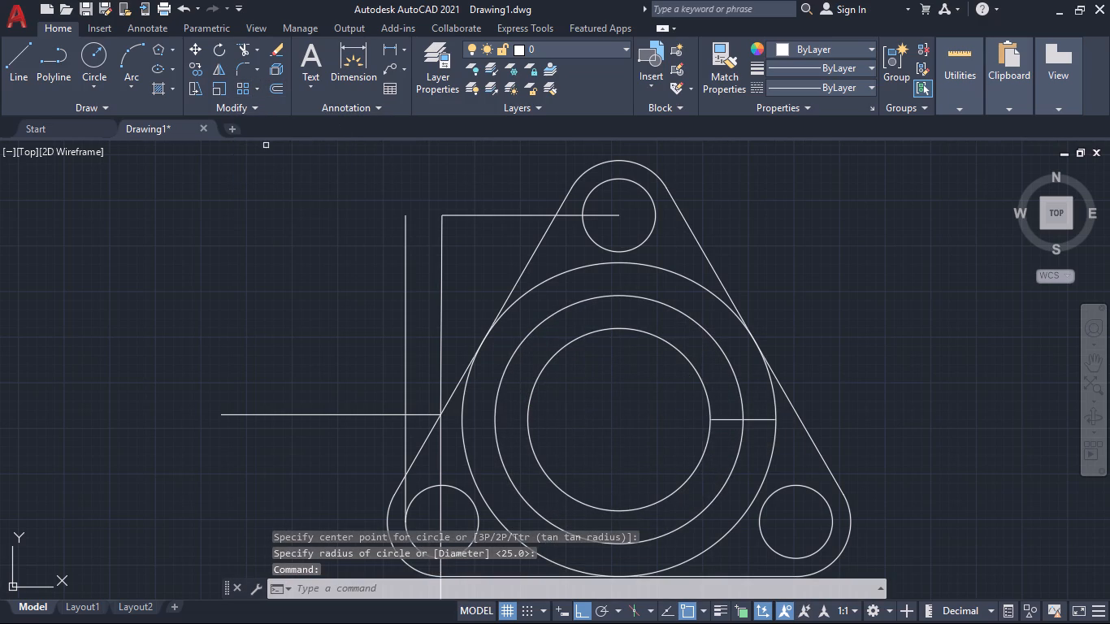
click(739, 390)
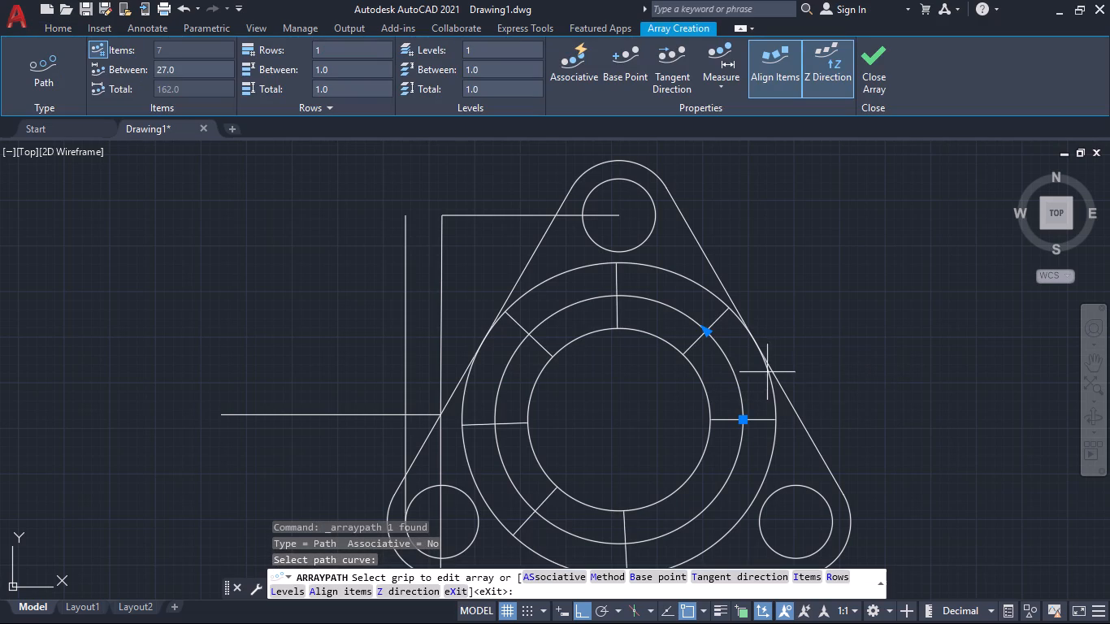
click(706, 333)
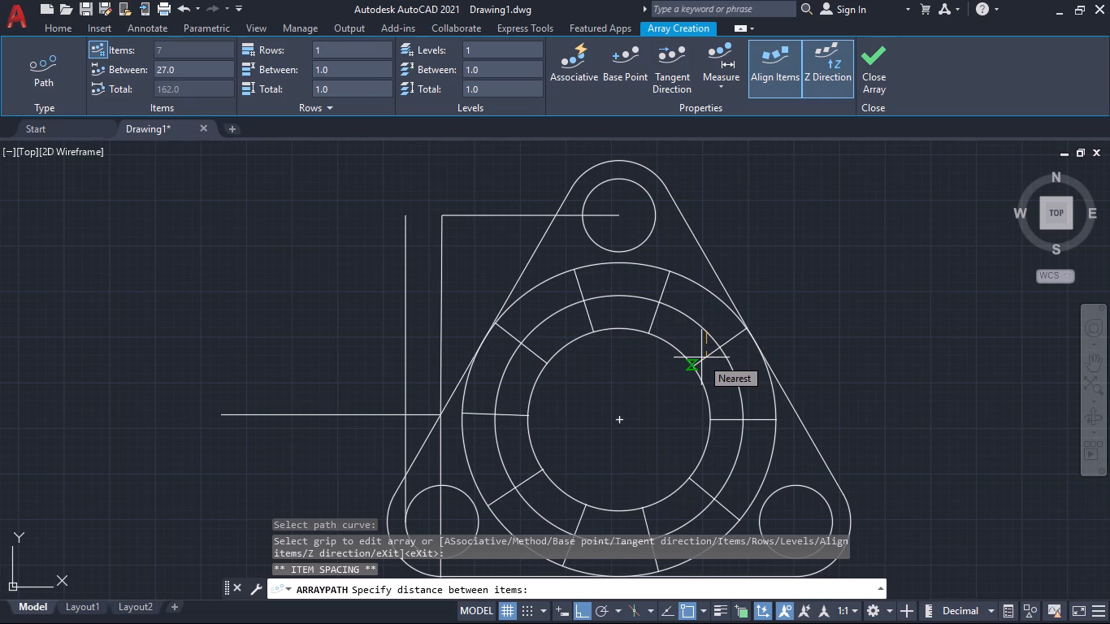
click(701, 357)
scroll(728, 386, down, 1)
scroll(728, 387, up, 1)
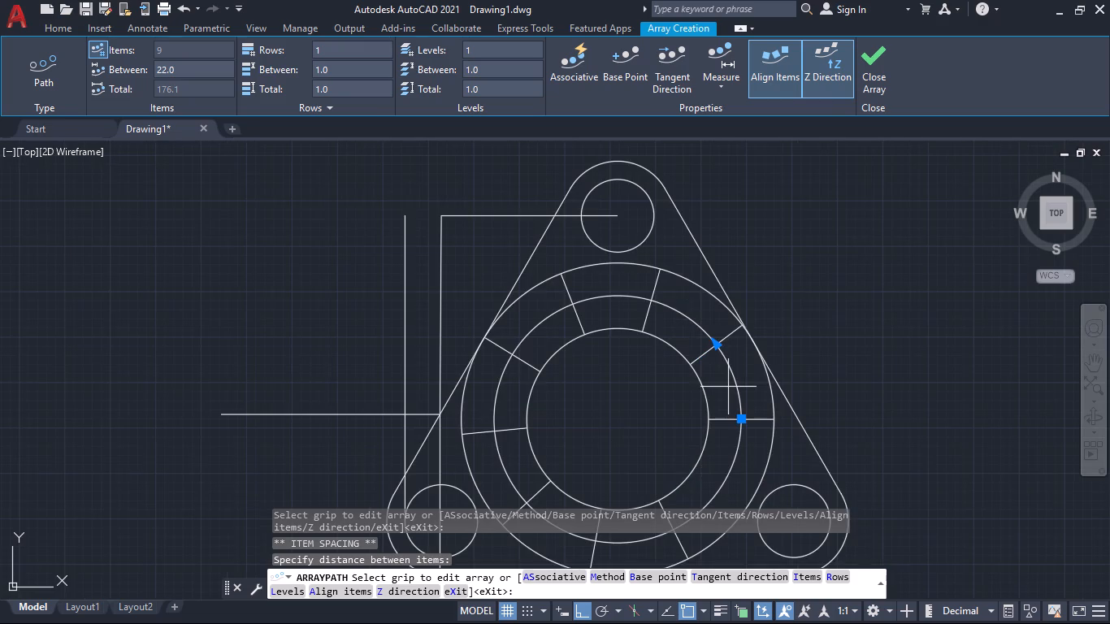
scroll(728, 387, down, 1)
middle_drag(698, 405, 659, 368)
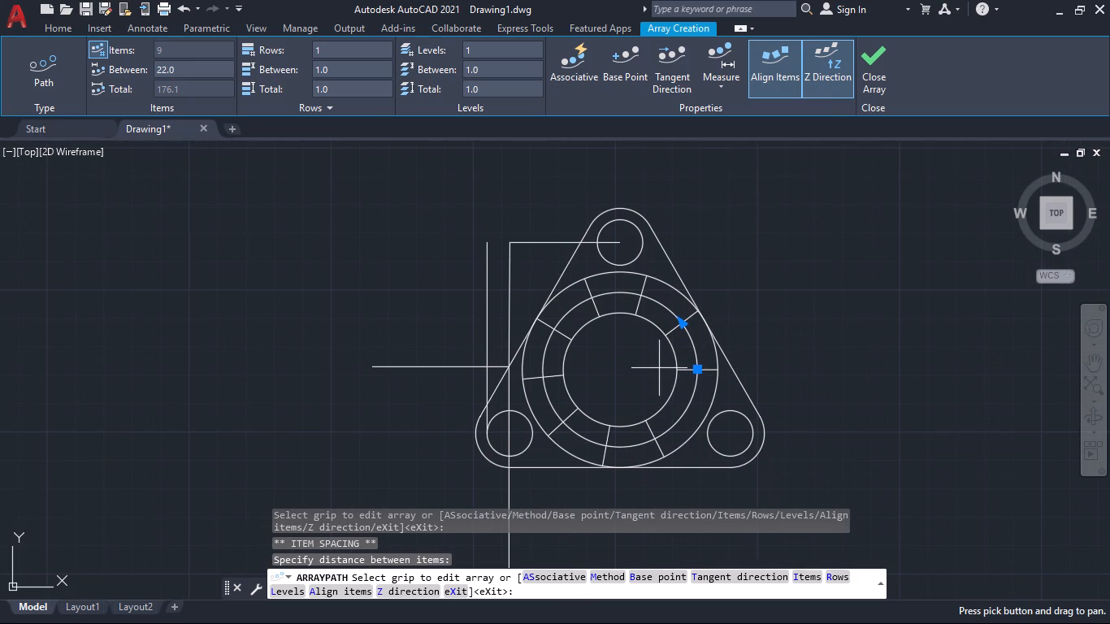
middle_drag(659, 368, 646, 354)
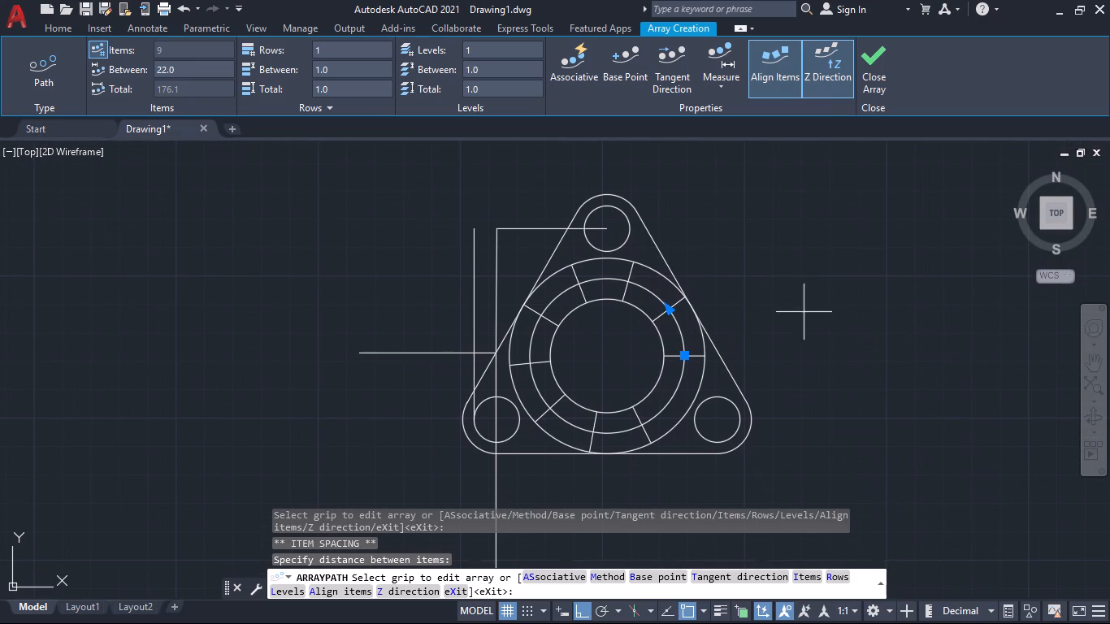
click(871, 68)
Delete the middle concentric circle used as the array path.
scroll(801, 296, down, 1)
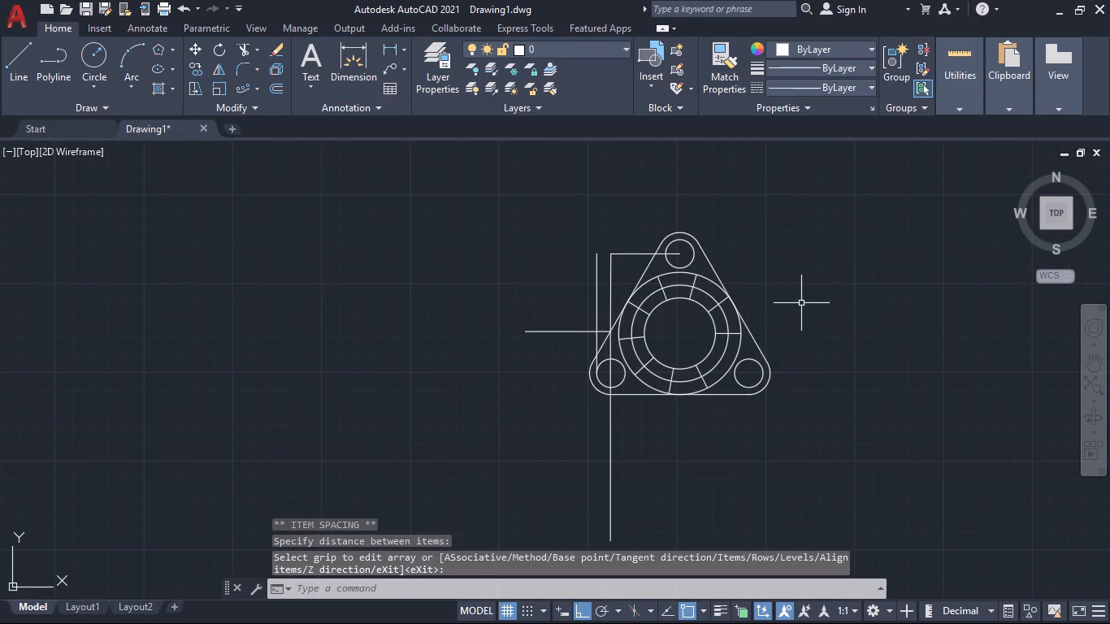
middle_drag(802, 304, 826, 311)
scroll(722, 315, up, 2)
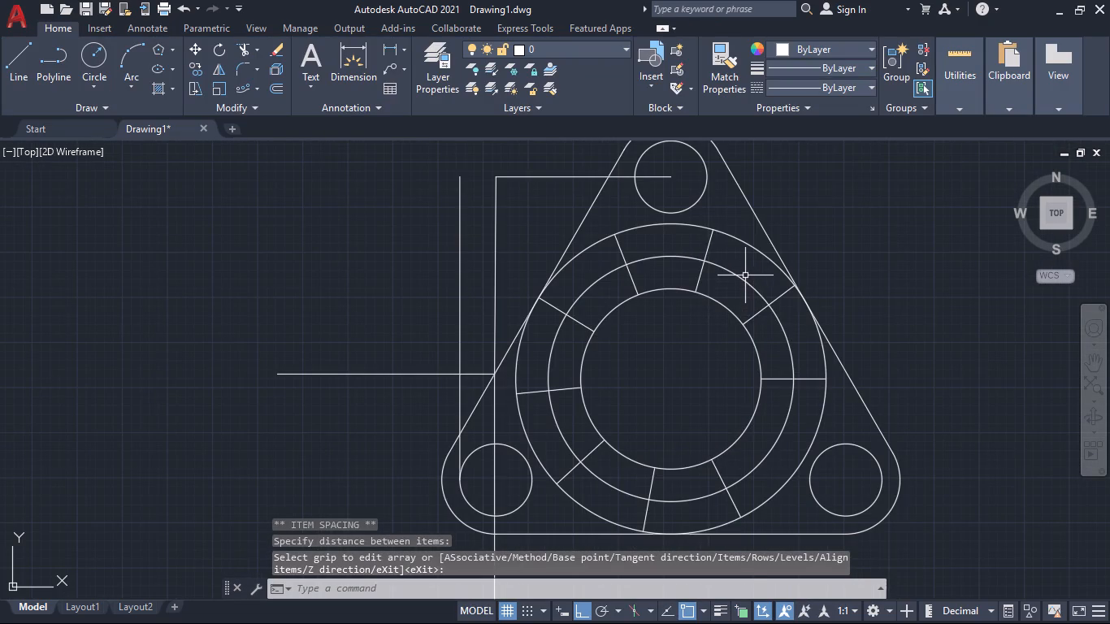
click(745, 275)
click(746, 278)
click(746, 281)
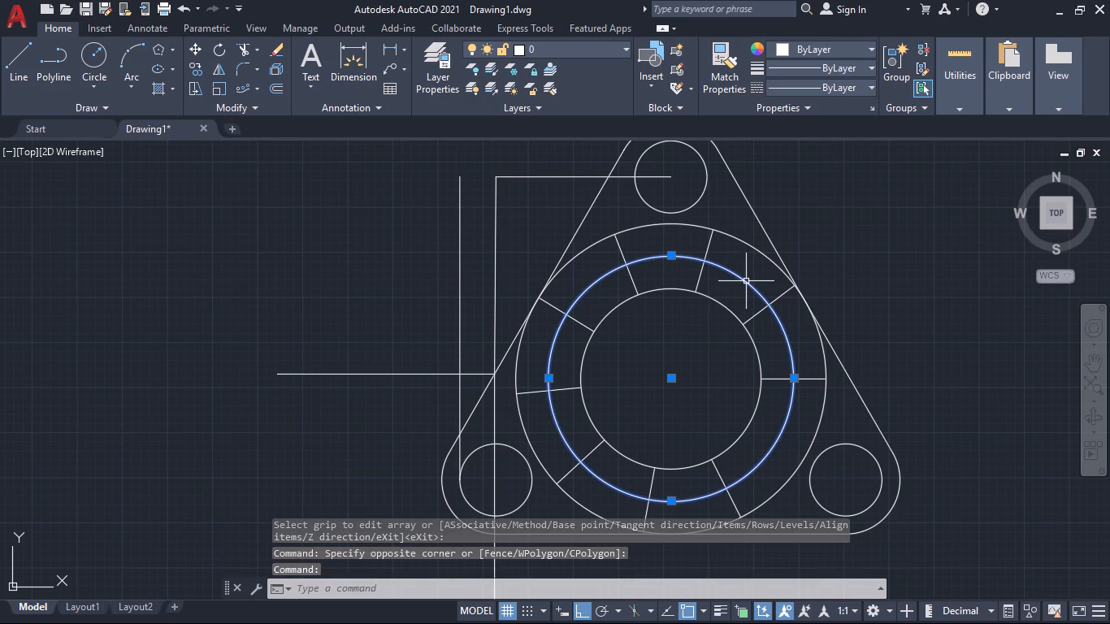
key(Delete)
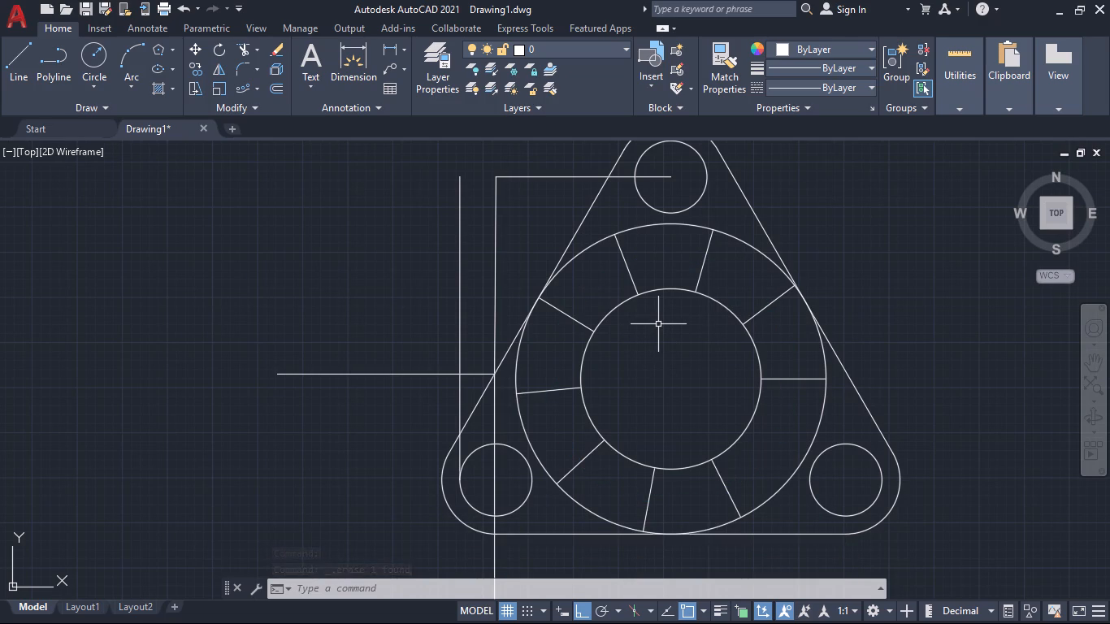
Draw a separate circle of radius 25 in the empty area above and to the right of the flange.
middle_drag(912, 364, 760, 353)
scroll(759, 346, down, 3)
middle_drag(823, 345, 708, 348)
scroll(669, 334, up, 1)
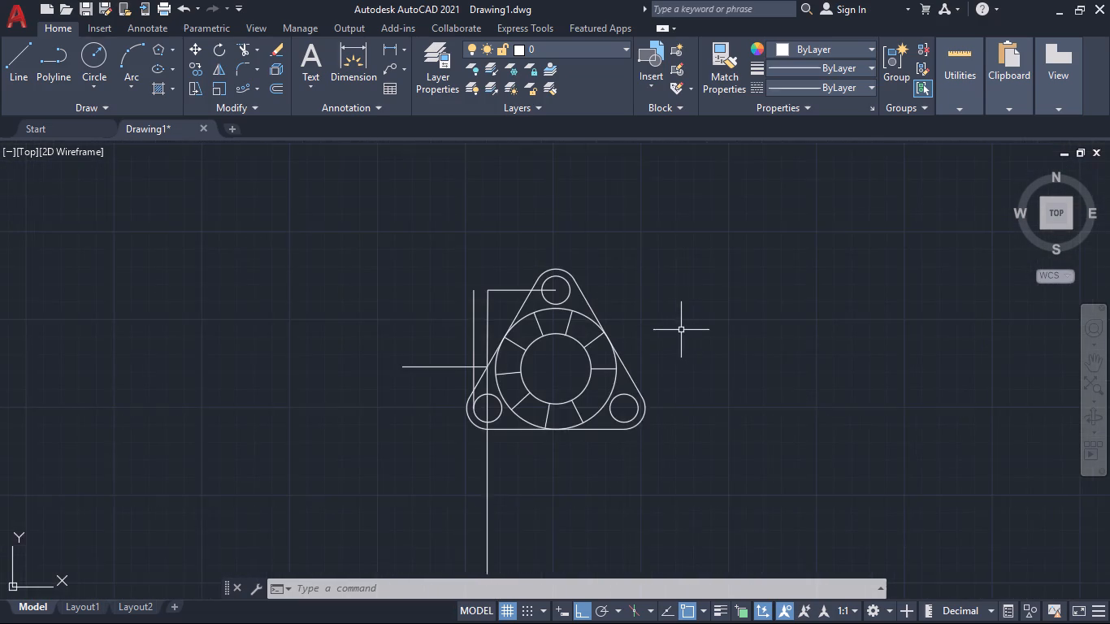
middle_drag(740, 329, 668, 310)
click(91, 61)
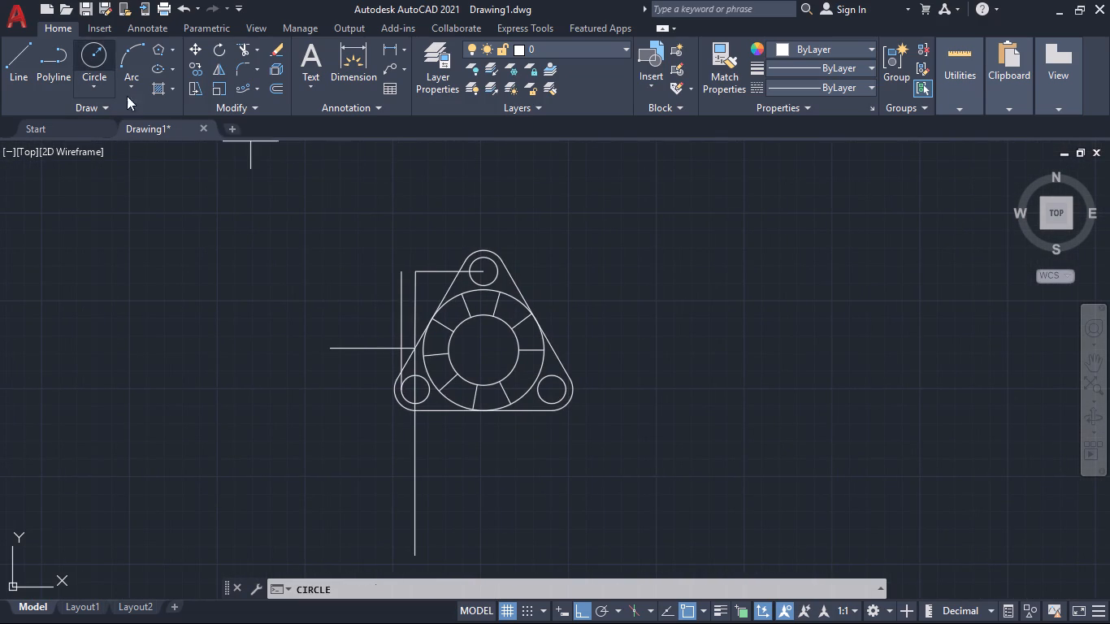
click(767, 200)
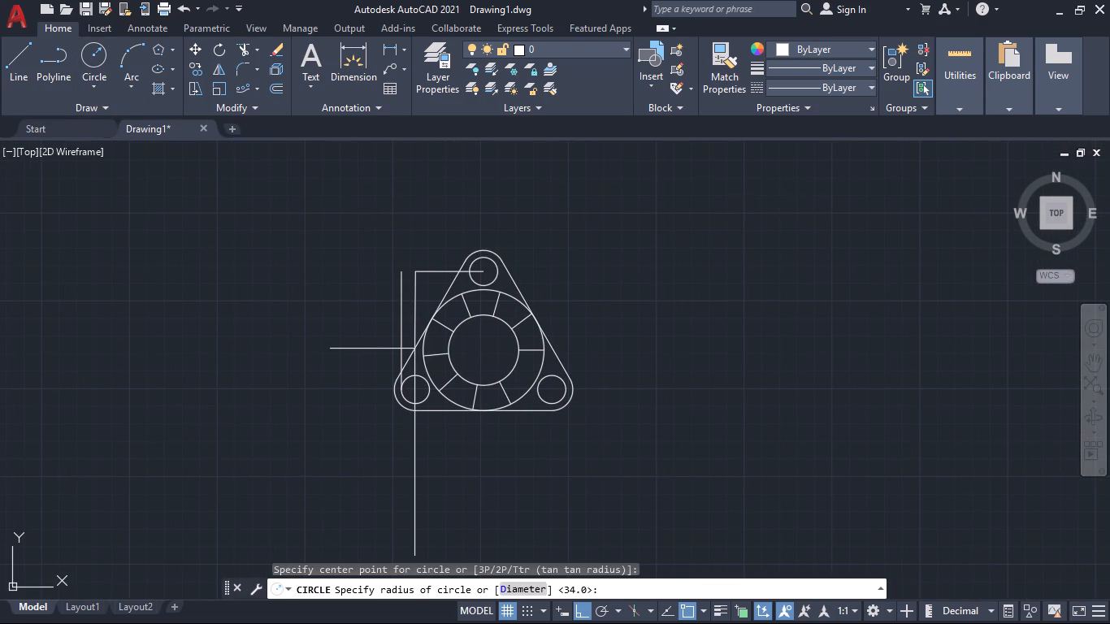
text(25)
key(Return)
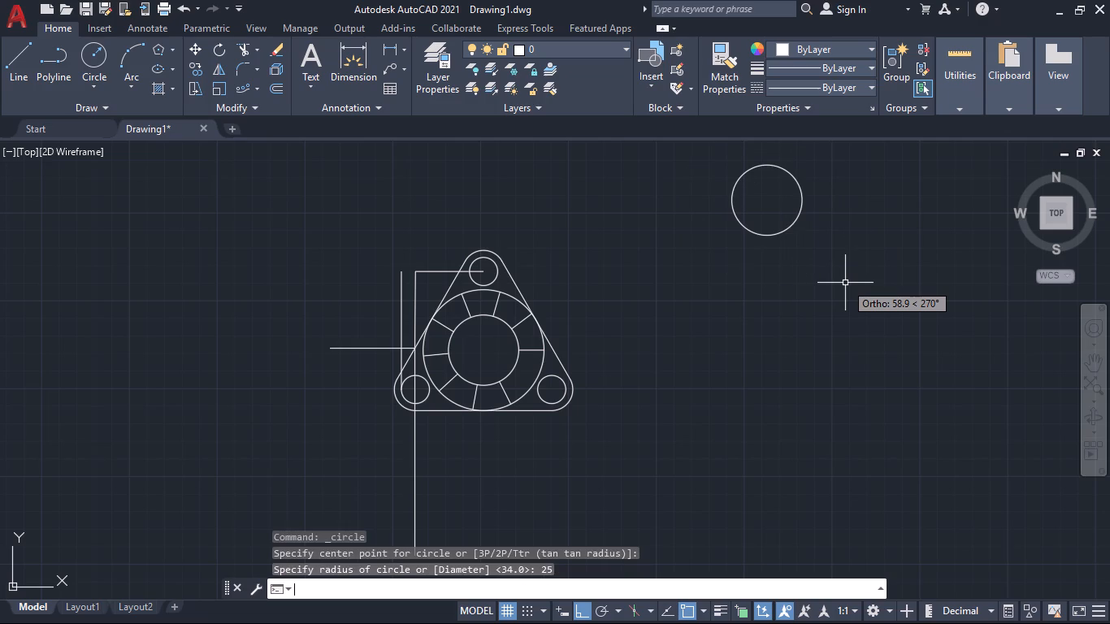
Draw a concentric circle of radius about 21.9 inside the separate radius-25 circle.
middle_drag(927, 352, 906, 411)
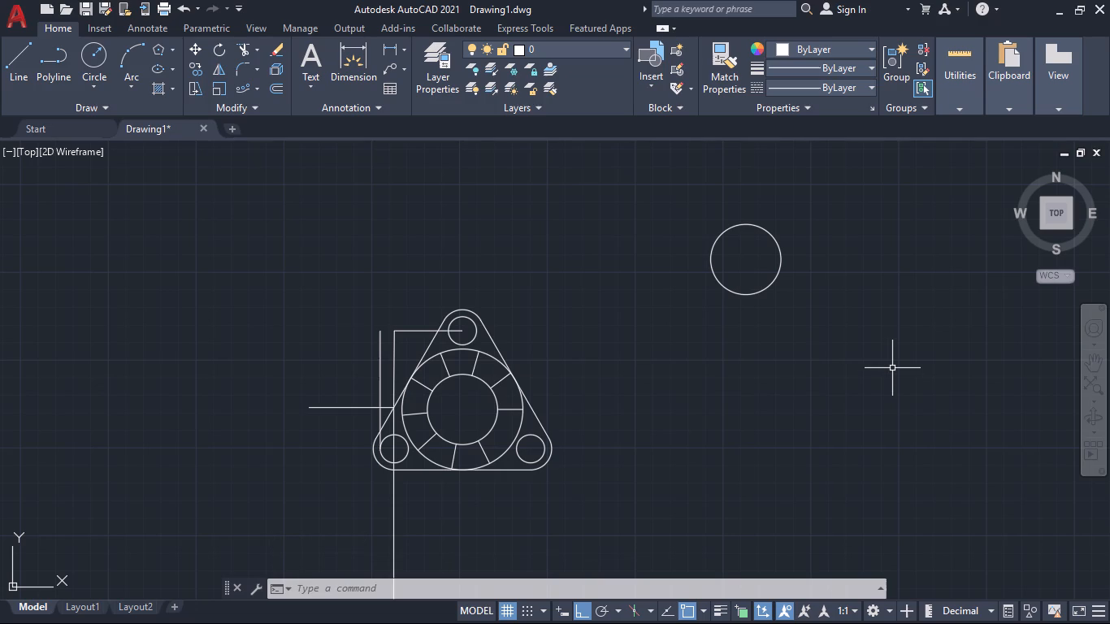
middle_drag(892, 367, 873, 362)
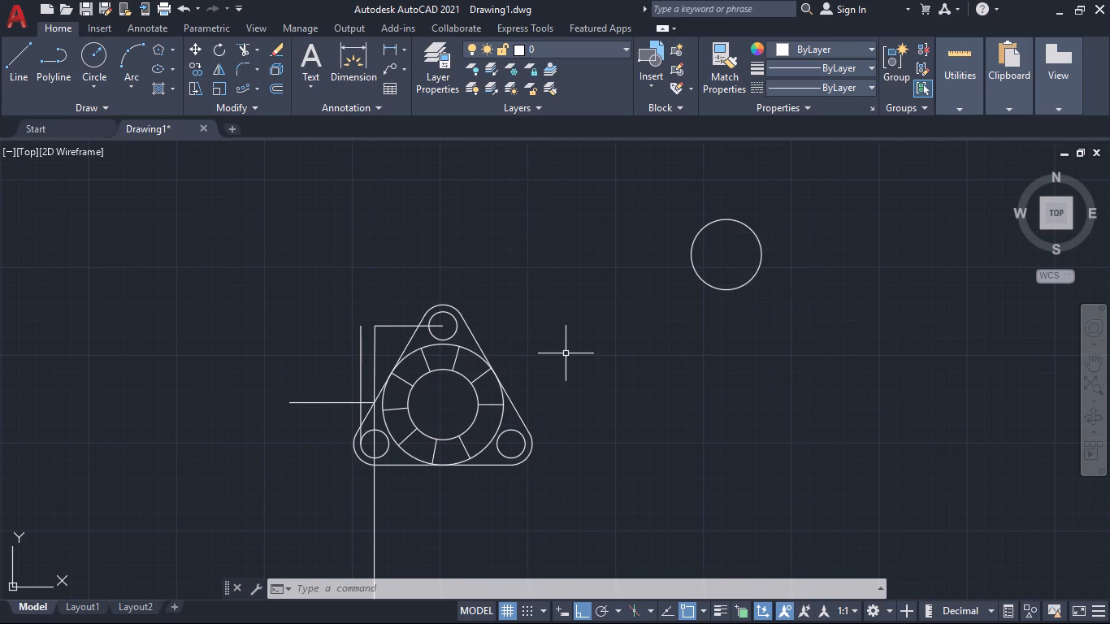
middle_drag(601, 350, 581, 379)
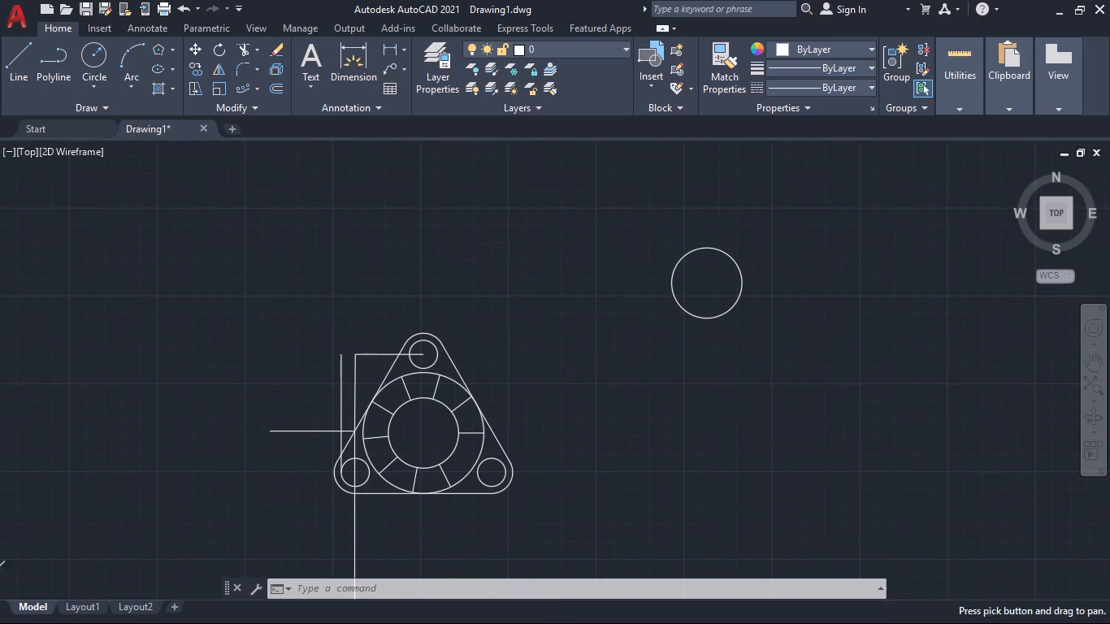
click(91, 55)
scroll(683, 253, up, 1)
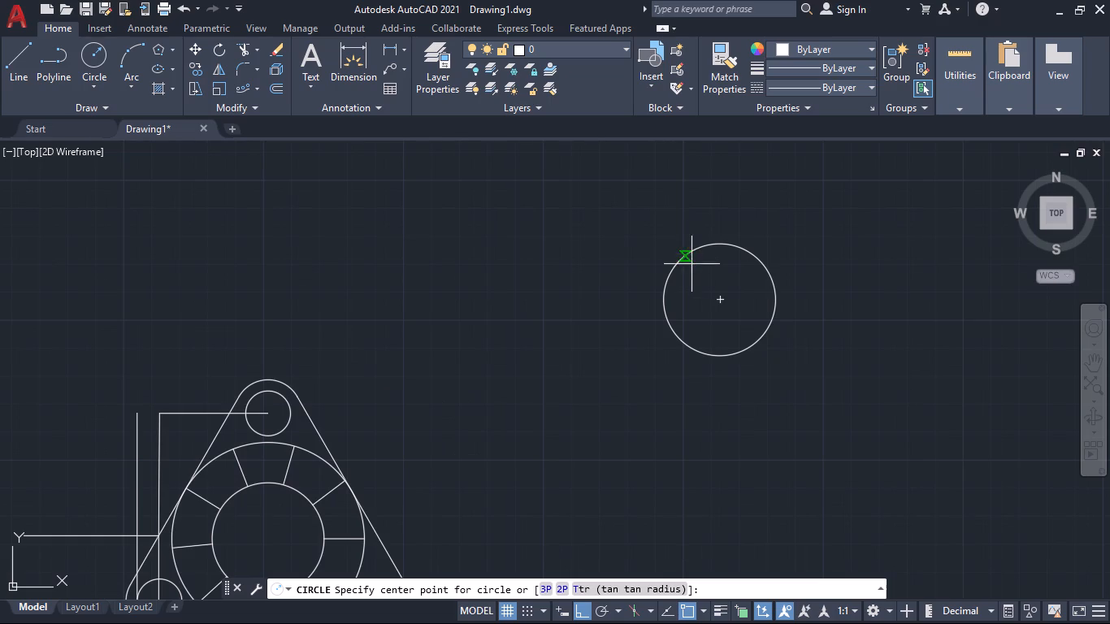
click(720, 300)
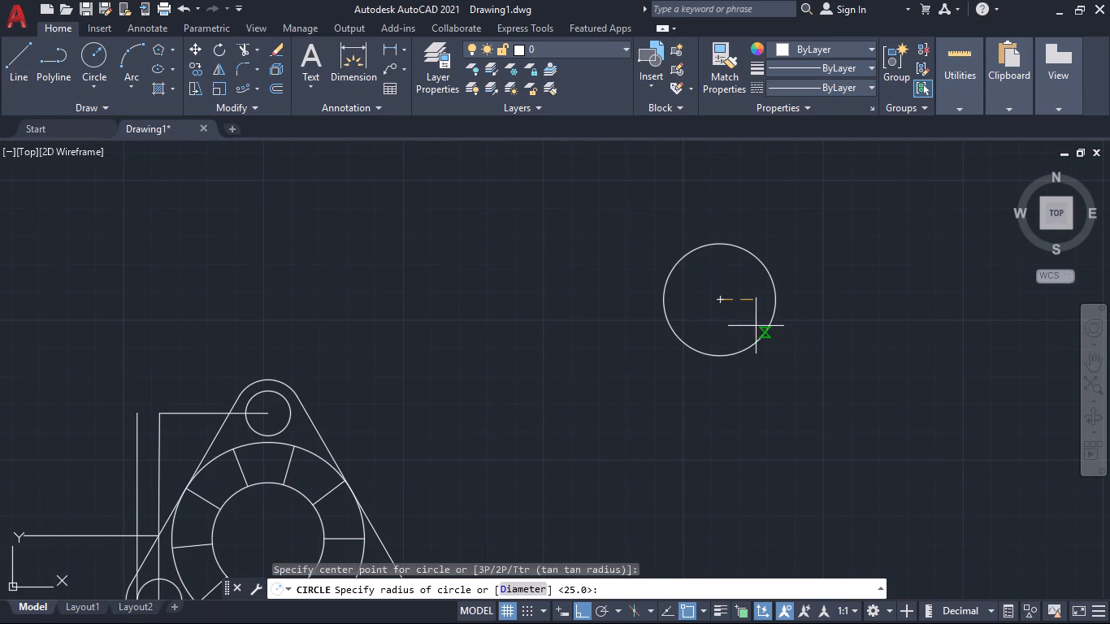
scroll(760, 329, up, 4)
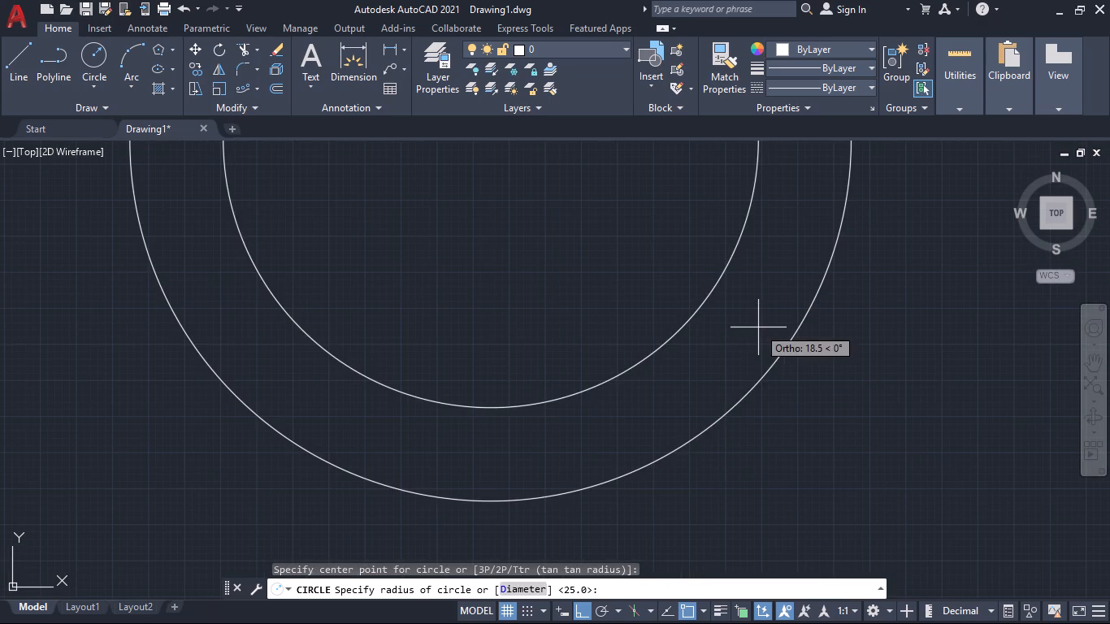
click(806, 395)
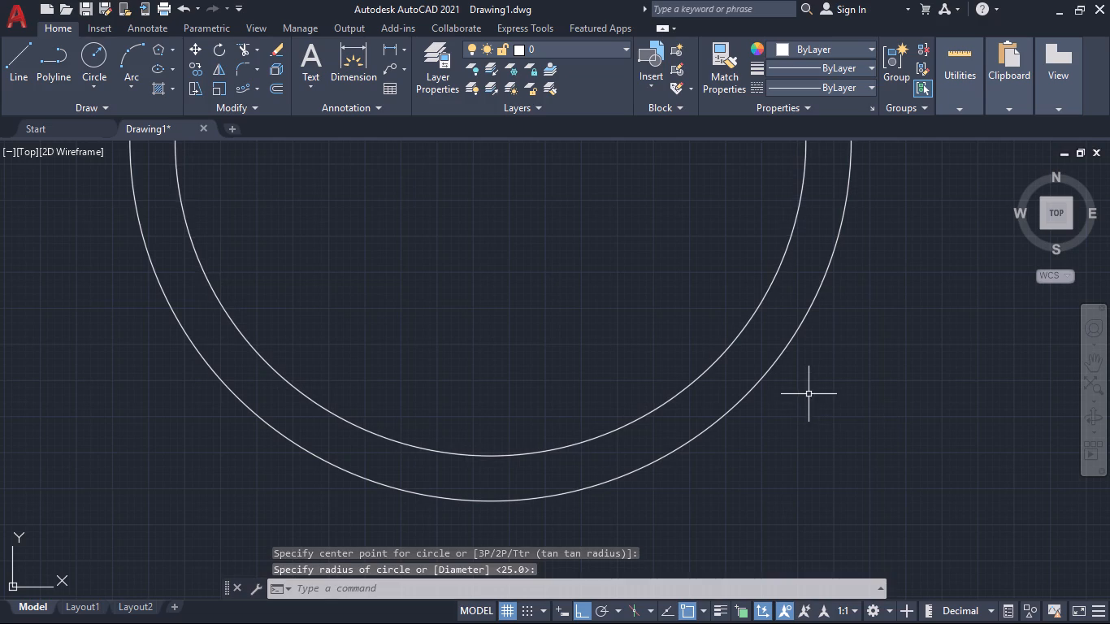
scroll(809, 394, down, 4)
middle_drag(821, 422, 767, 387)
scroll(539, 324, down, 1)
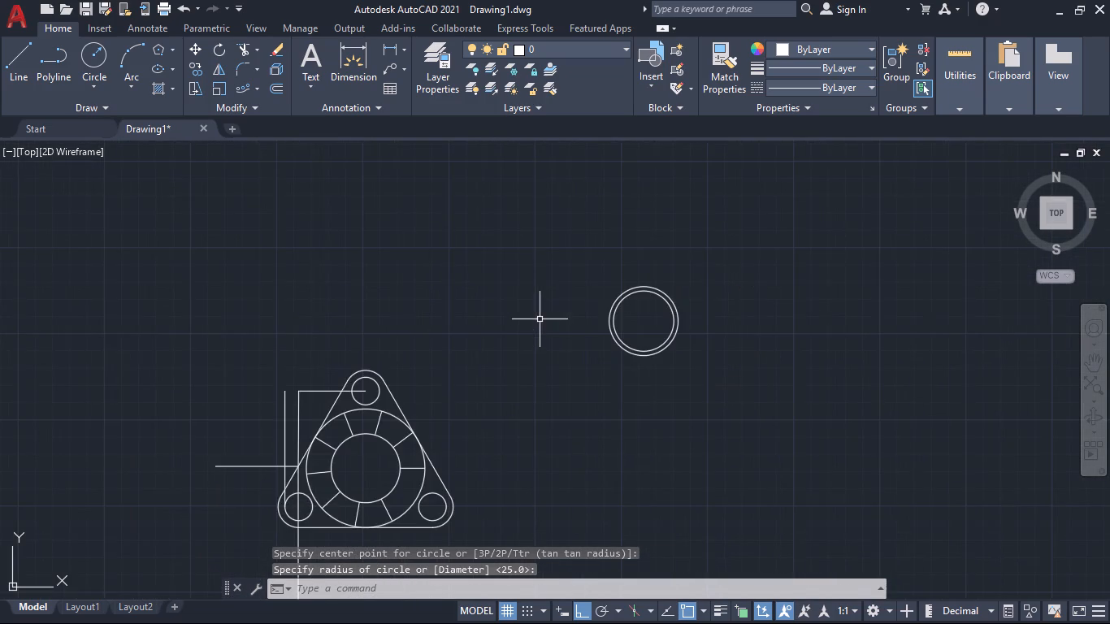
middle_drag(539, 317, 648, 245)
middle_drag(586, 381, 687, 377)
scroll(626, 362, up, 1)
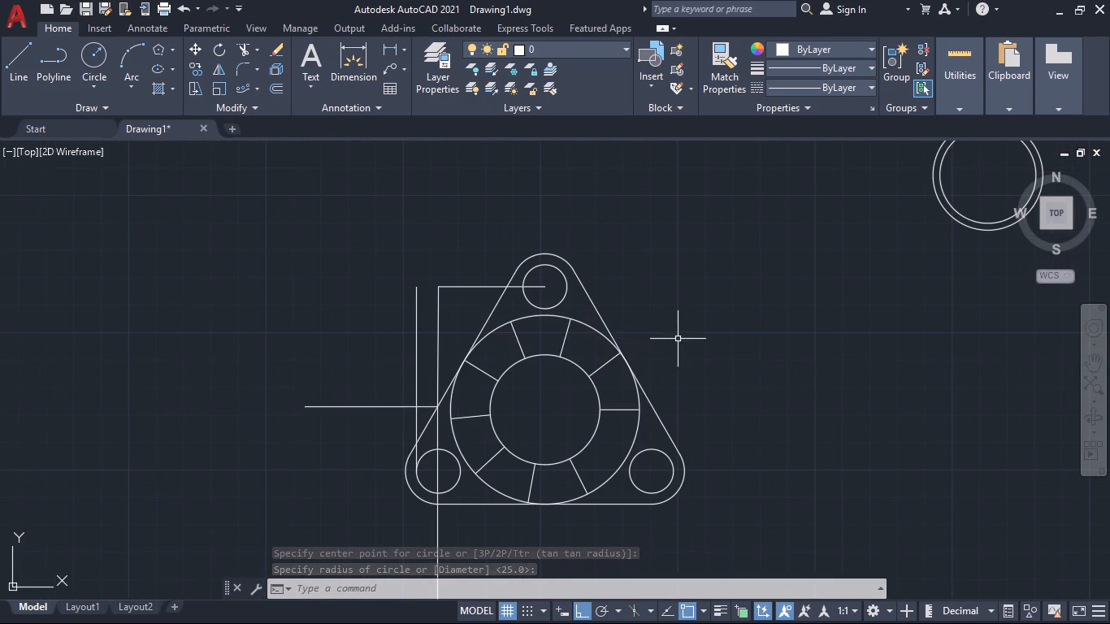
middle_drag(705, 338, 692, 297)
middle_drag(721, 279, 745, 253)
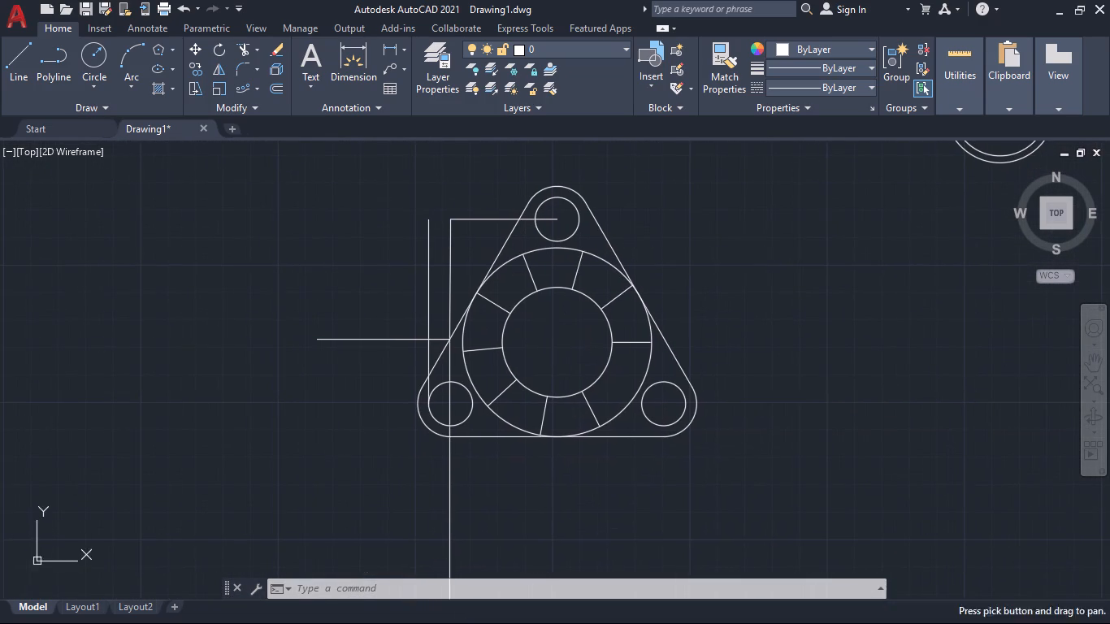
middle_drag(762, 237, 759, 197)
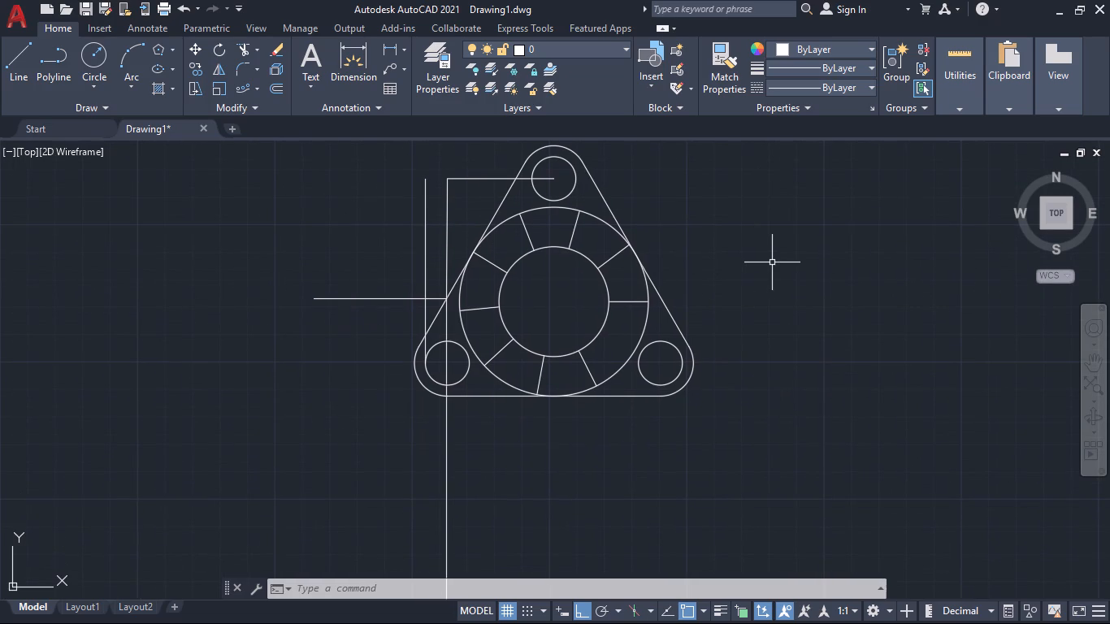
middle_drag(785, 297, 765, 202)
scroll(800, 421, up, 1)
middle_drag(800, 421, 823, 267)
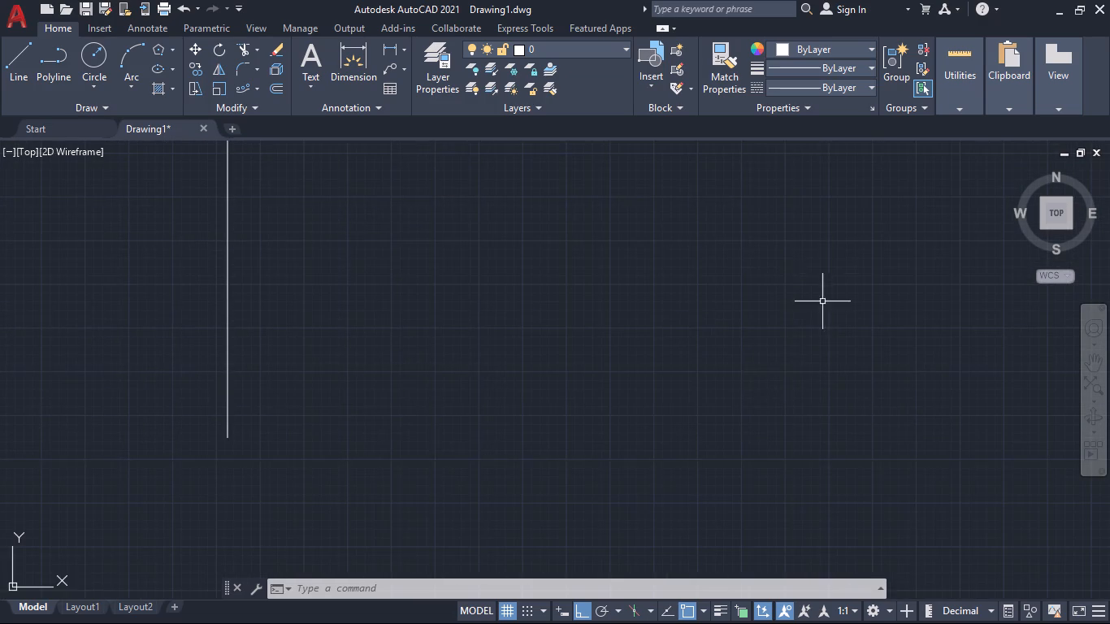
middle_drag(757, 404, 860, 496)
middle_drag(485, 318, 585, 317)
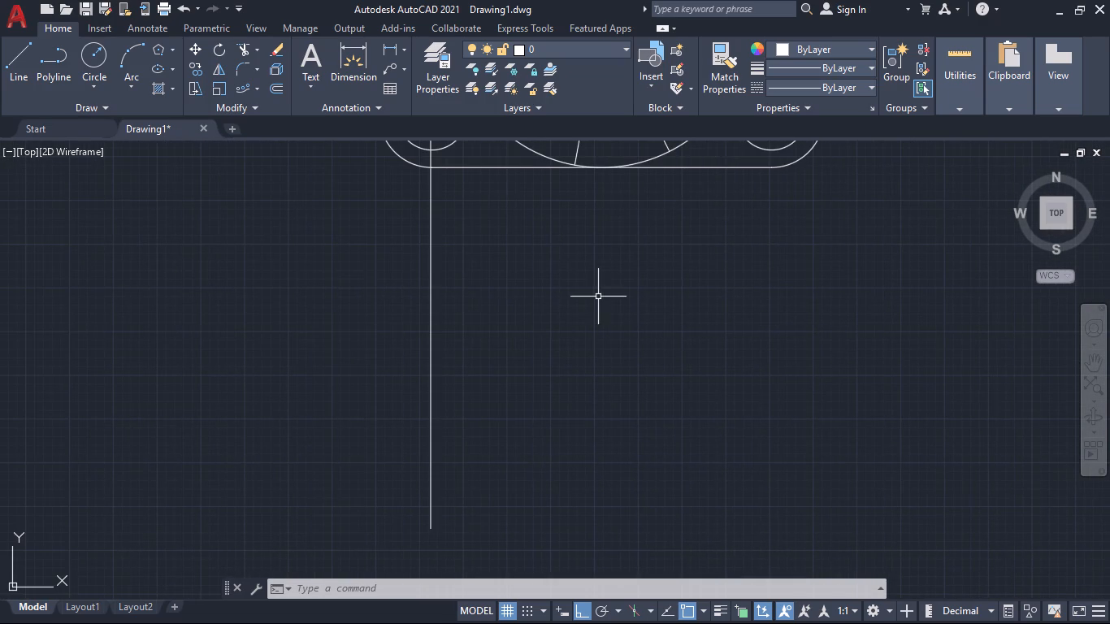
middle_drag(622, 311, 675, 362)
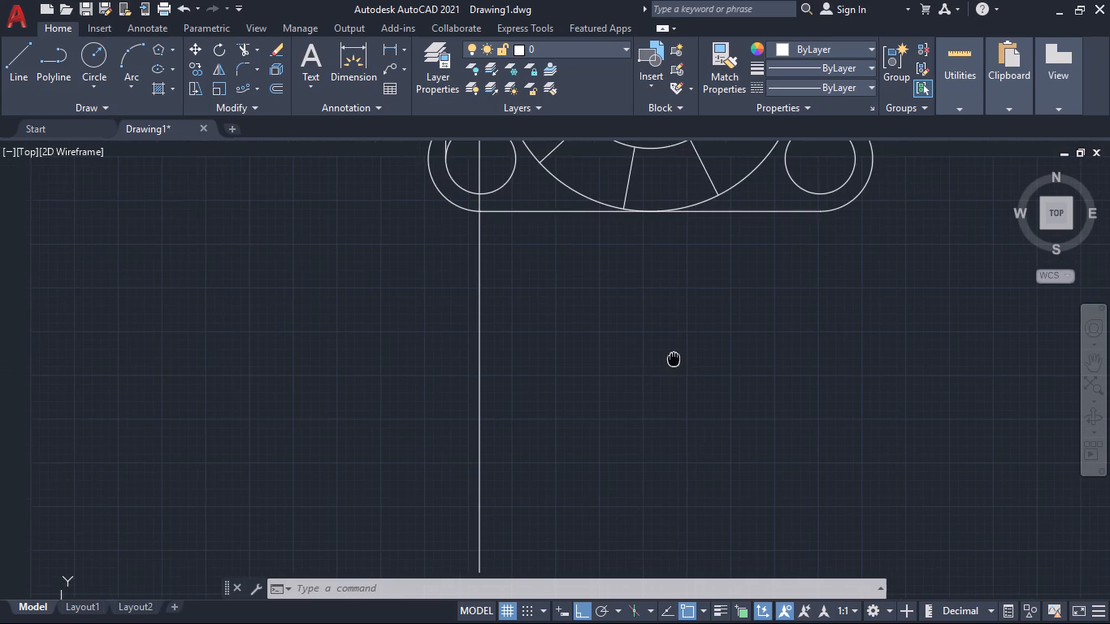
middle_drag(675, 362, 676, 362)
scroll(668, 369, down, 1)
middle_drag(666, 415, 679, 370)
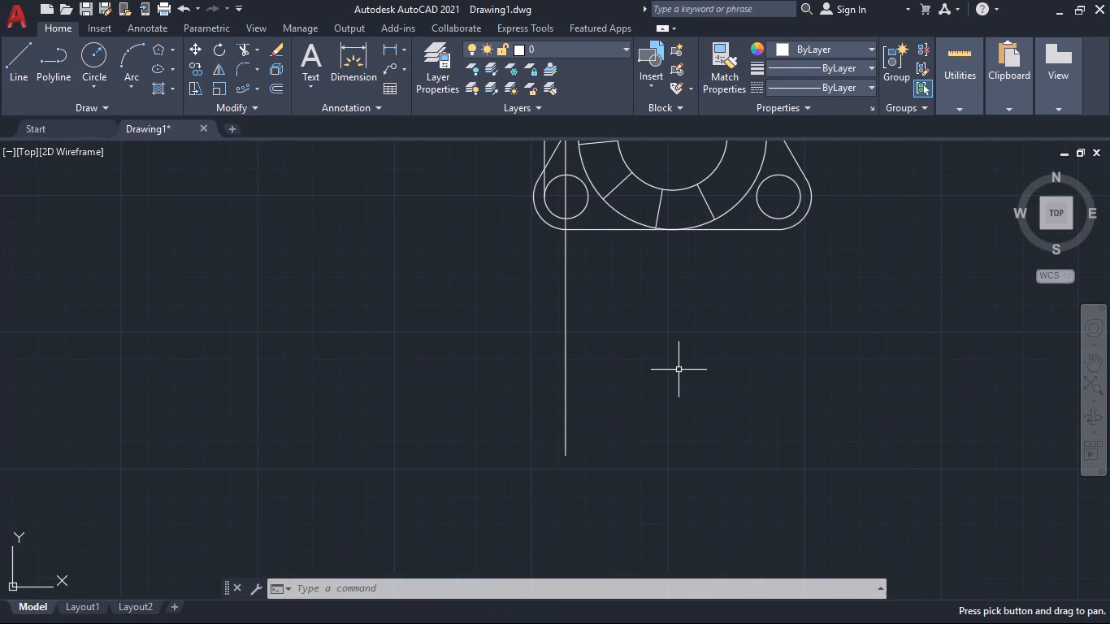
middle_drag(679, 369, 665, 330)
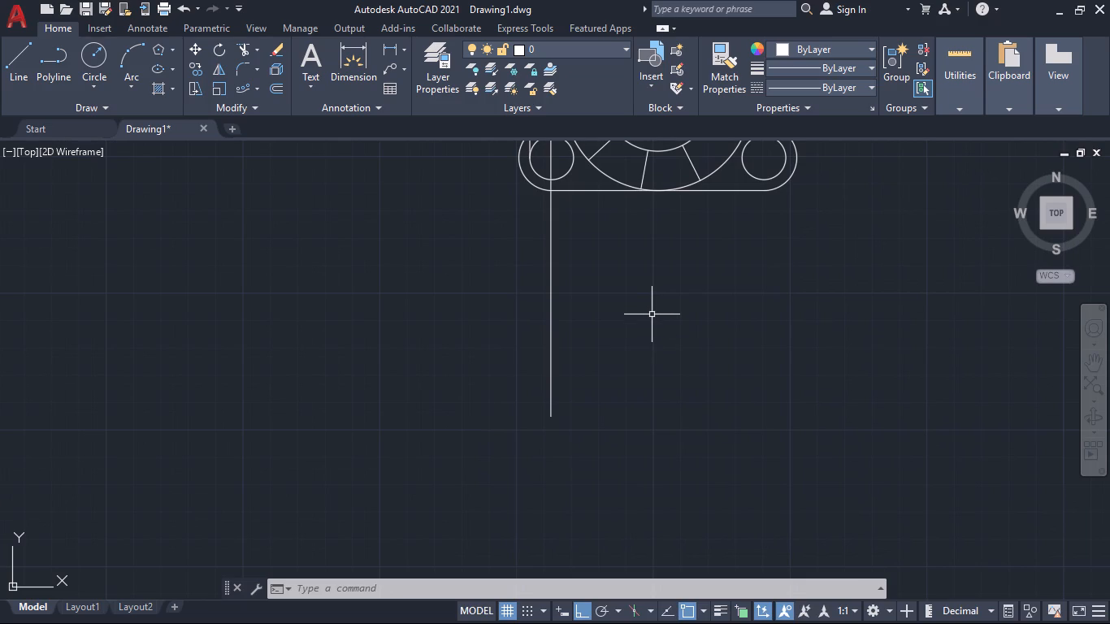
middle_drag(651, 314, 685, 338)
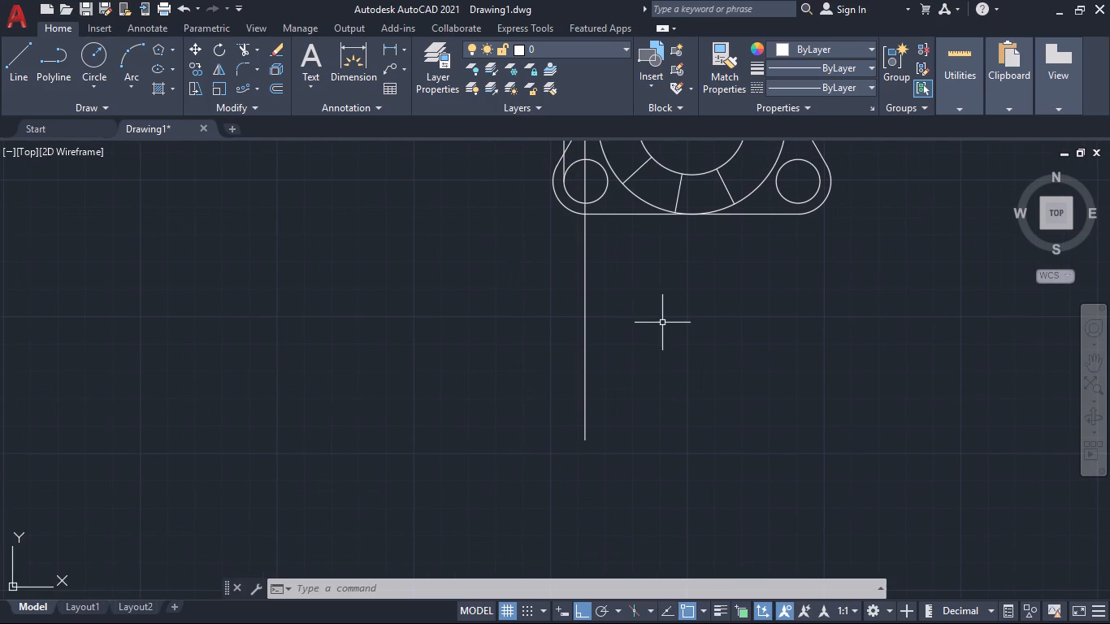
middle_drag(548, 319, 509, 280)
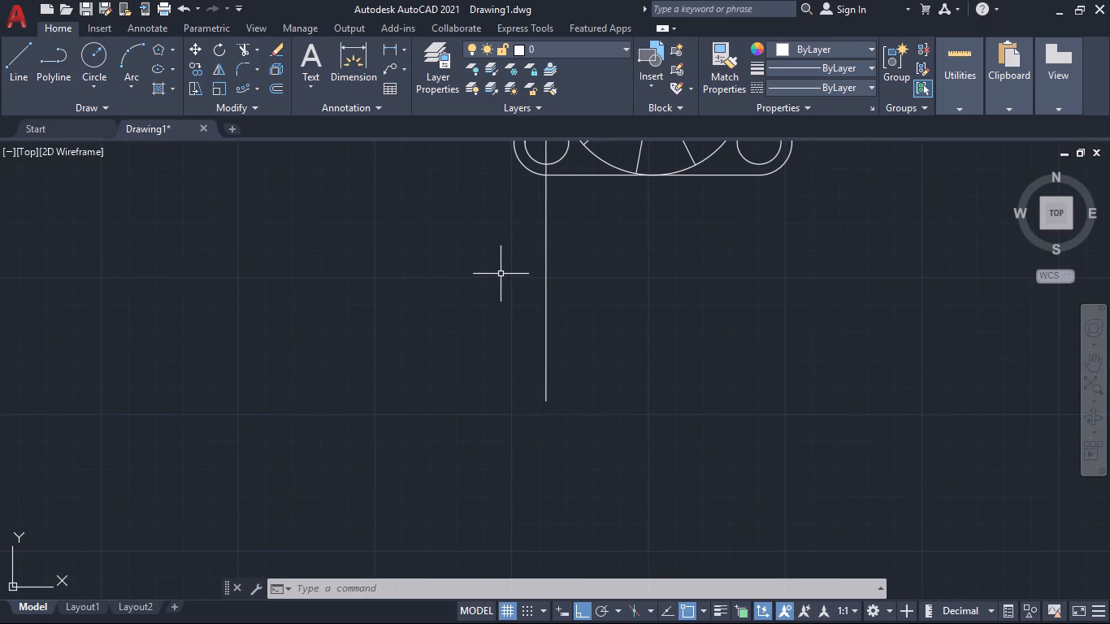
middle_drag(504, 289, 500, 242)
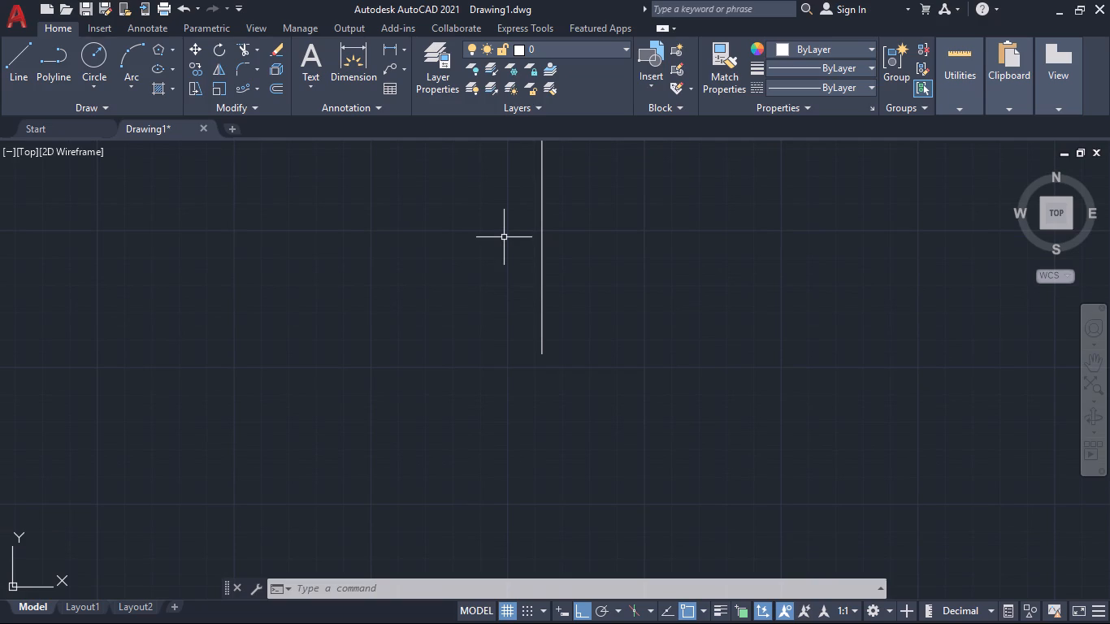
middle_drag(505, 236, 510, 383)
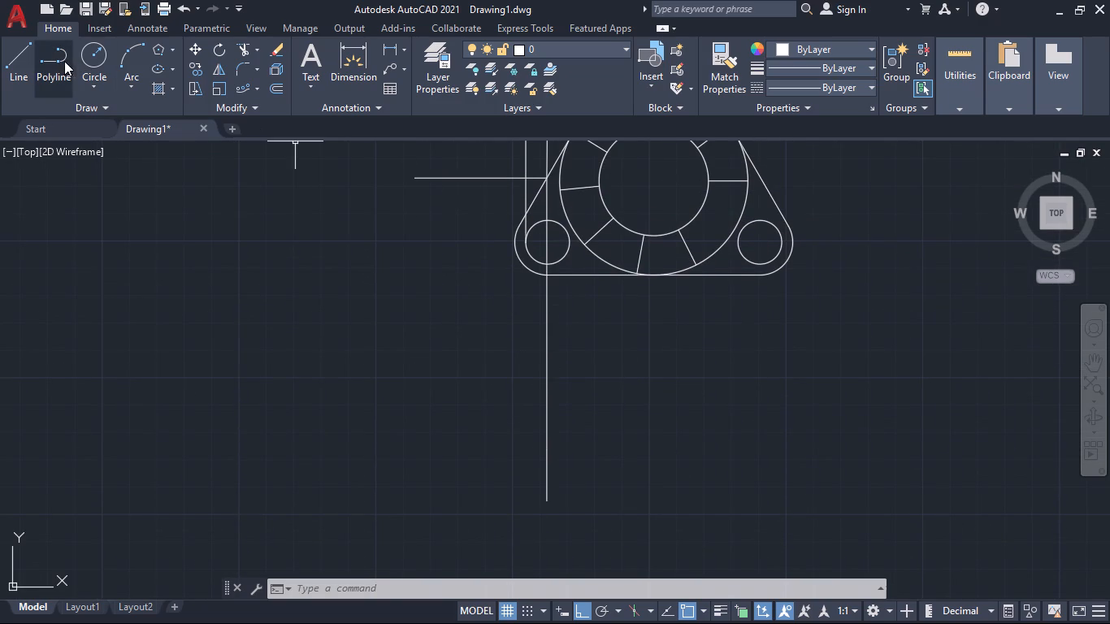
Draw lines from the lower end of the long vertical line: 60 right, 50 up, and left past the vertical line.
click(19, 52)
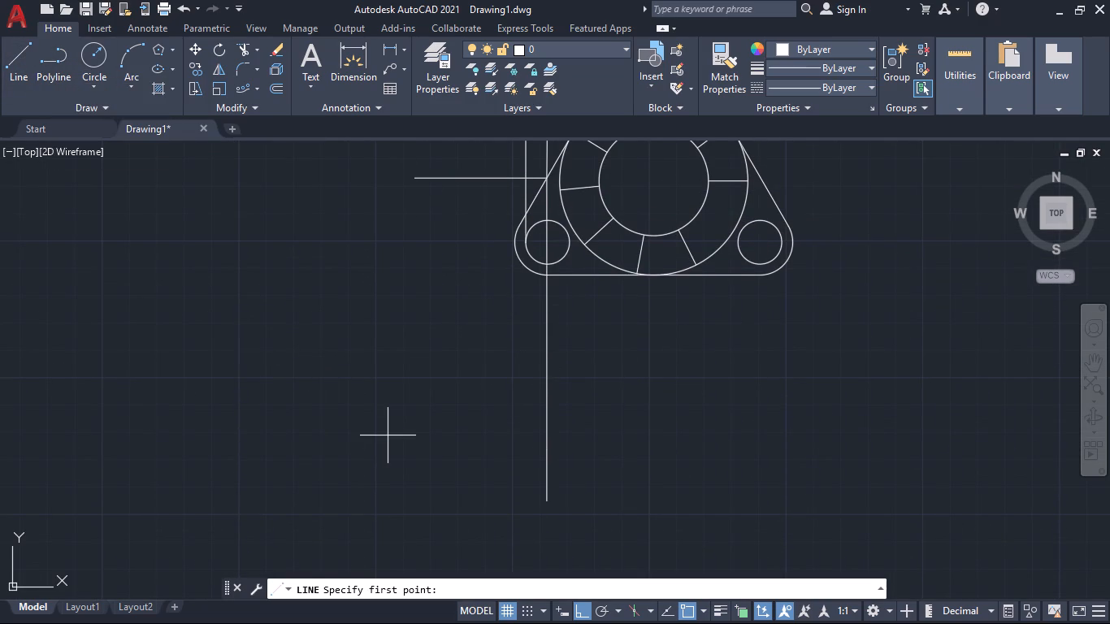
middle_drag(389, 434, 336, 224)
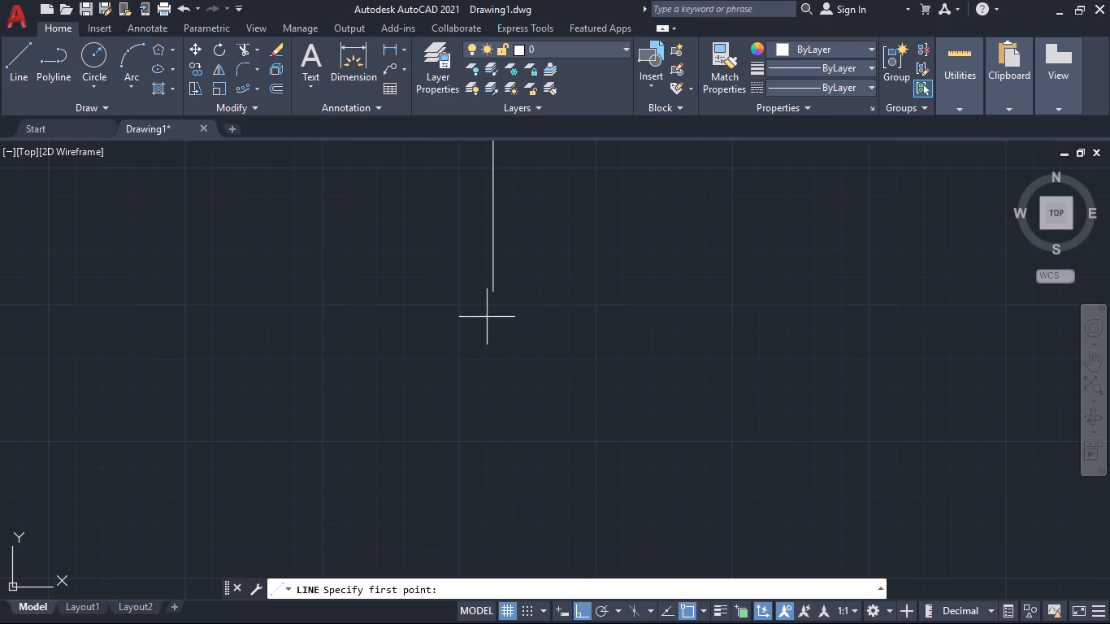
click(493, 297)
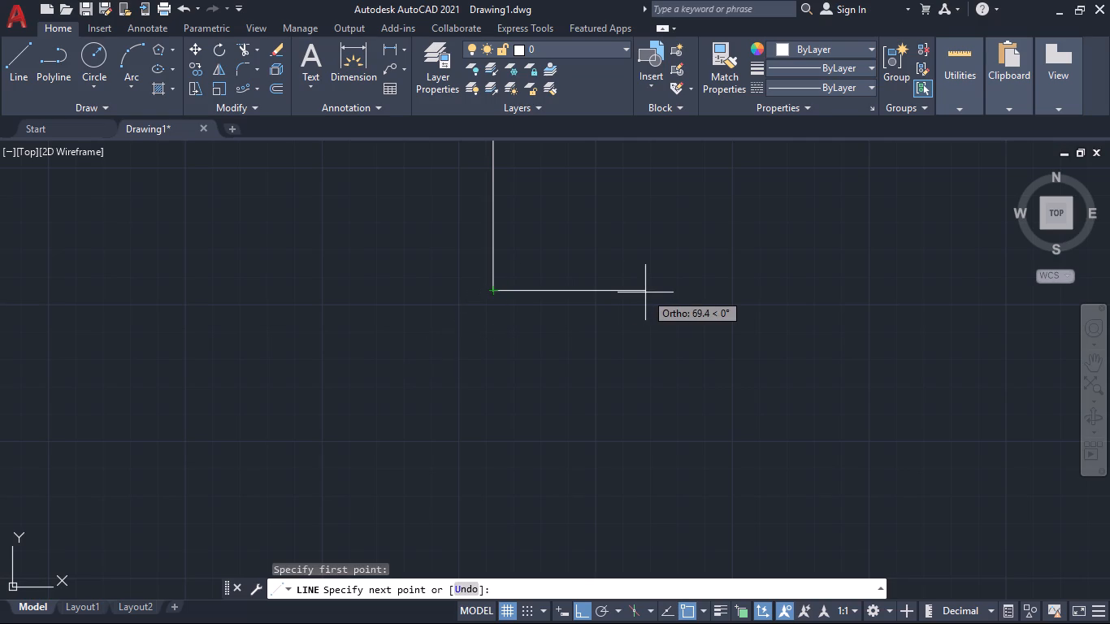
text(60)
key(Return)
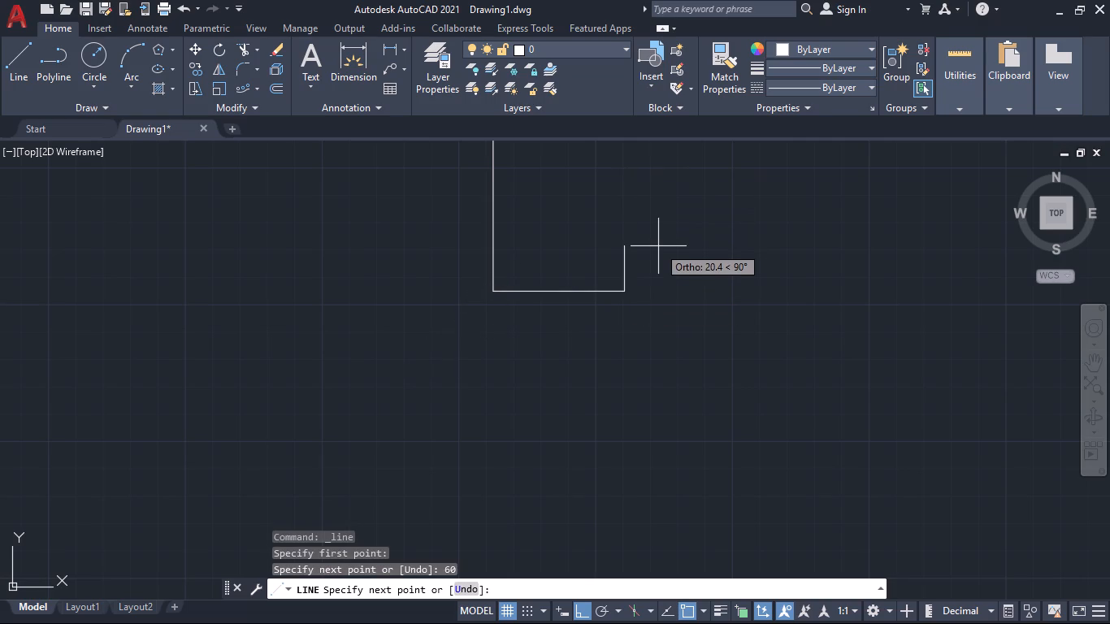
text(50)
key(Return)
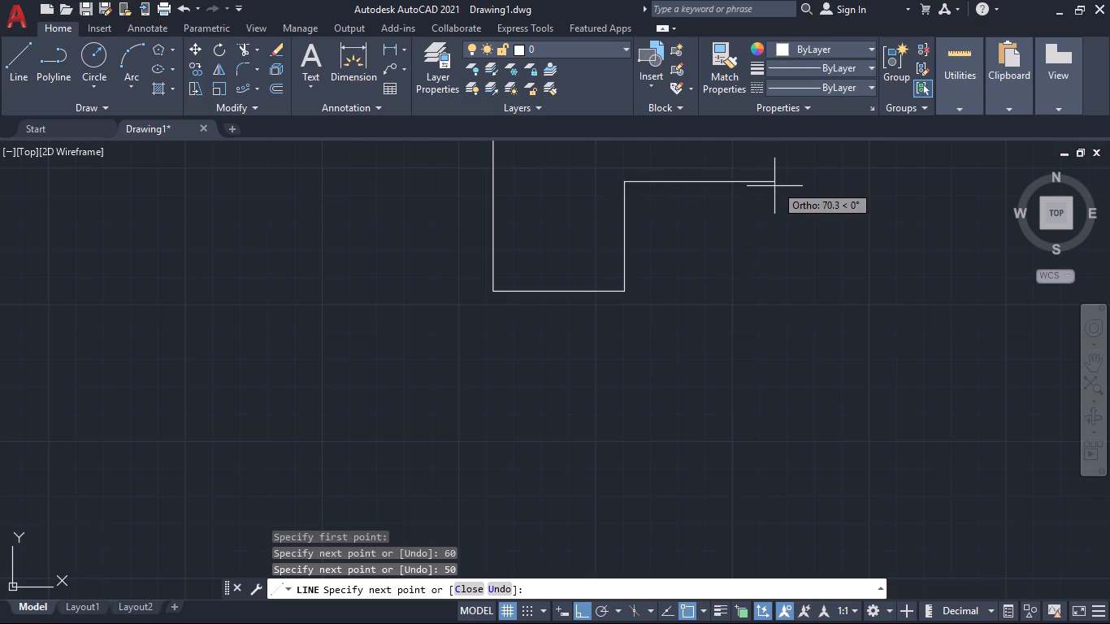
middle_drag(774, 187, 803, 332)
middle_drag(800, 331, 804, 336)
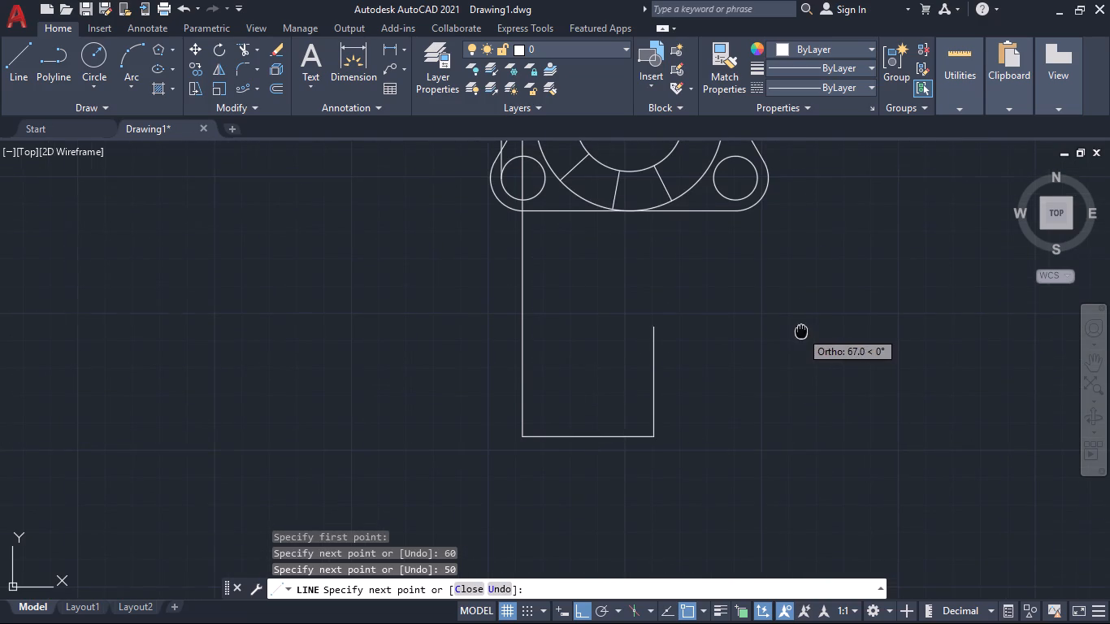
middle_drag(804, 336, 894, 433)
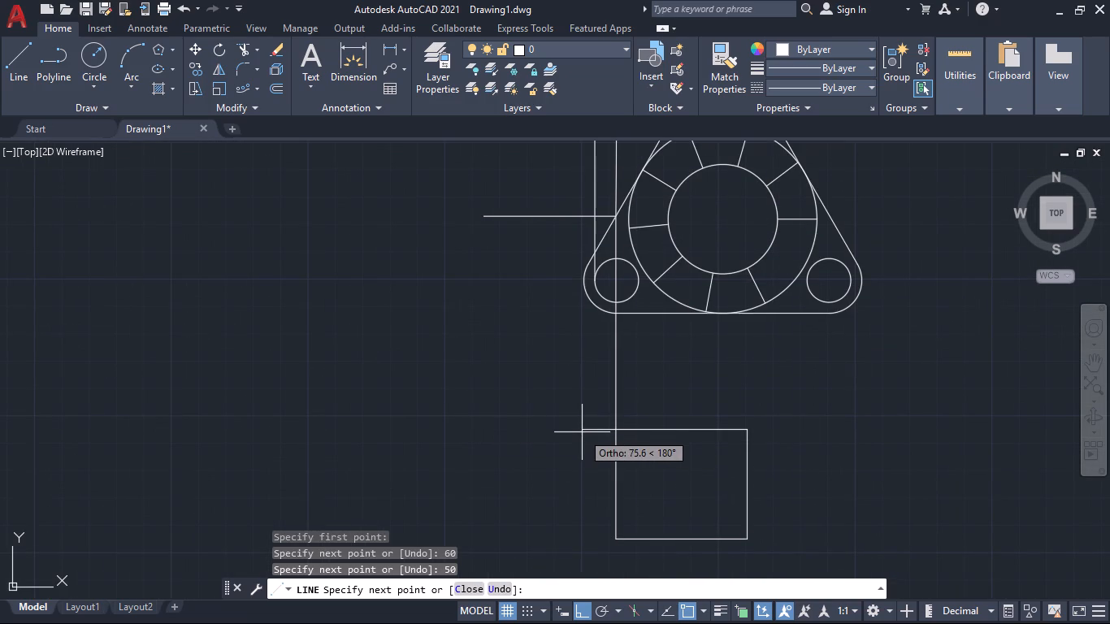
click(502, 431)
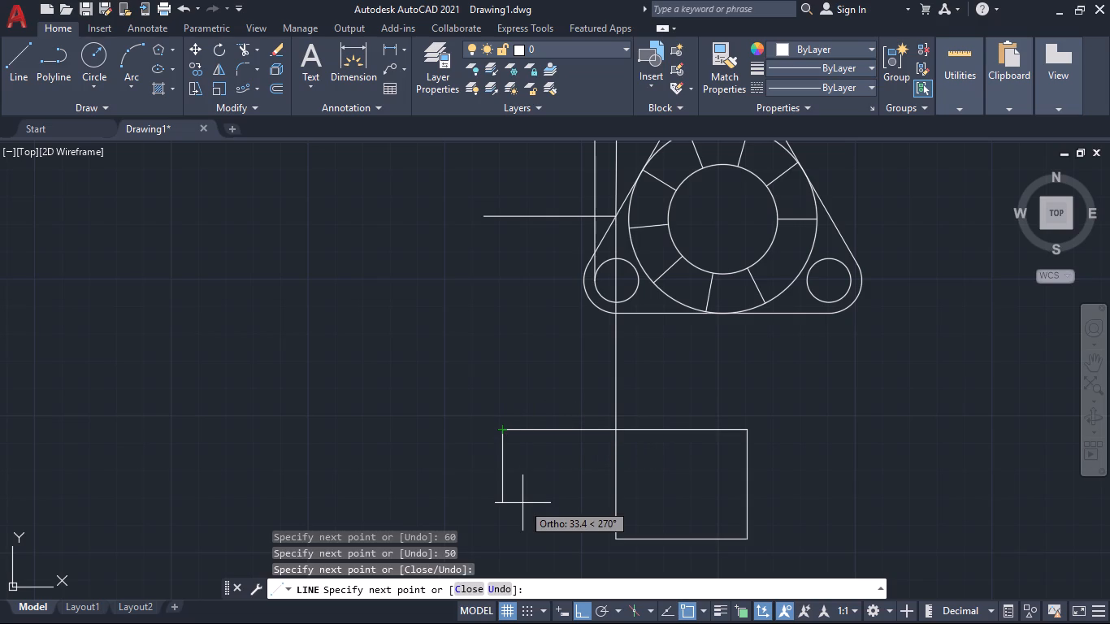
key(space)
key(space)
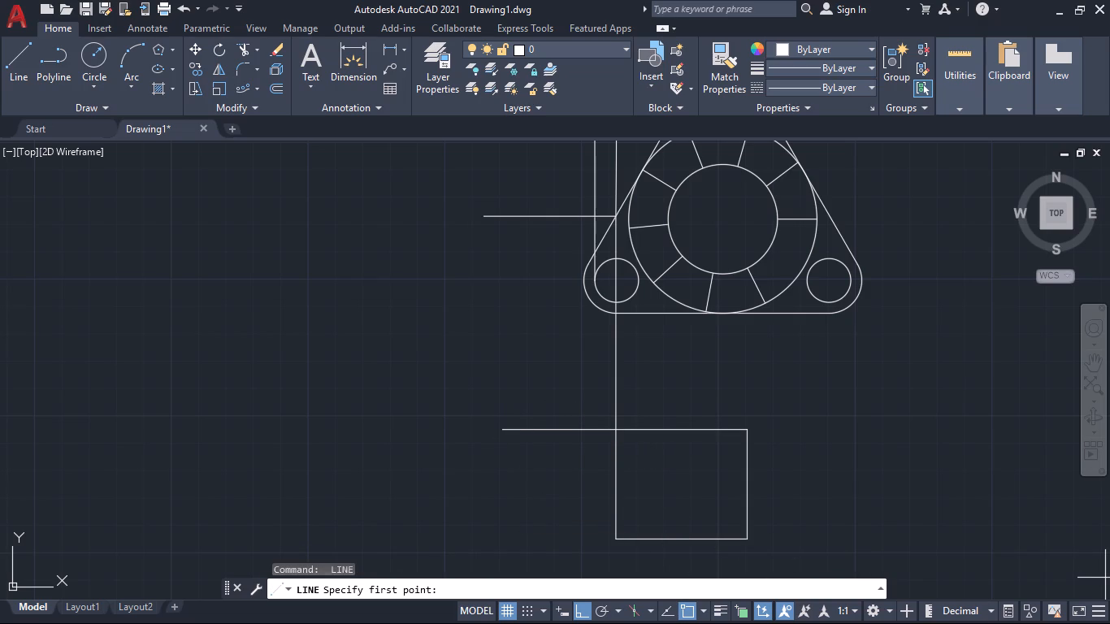
Draw a circle of radius 60 in the empty area to the left of the flange.
middle_drag(1105, 578, 1047, 521)
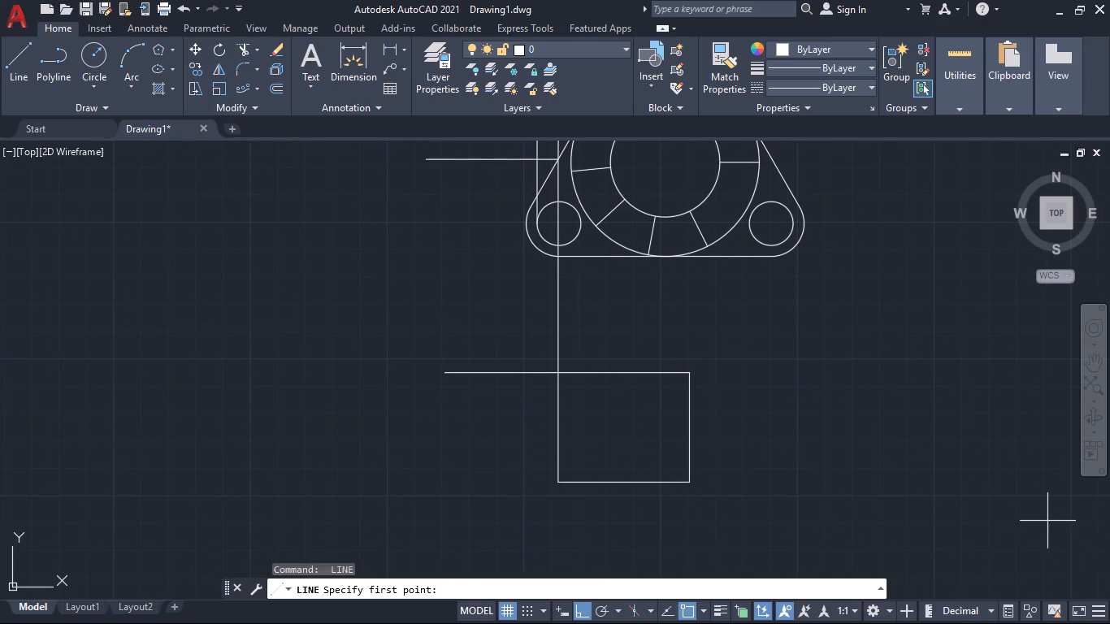
click(95, 56)
drag(116, 269, 142, 282)
key(5)
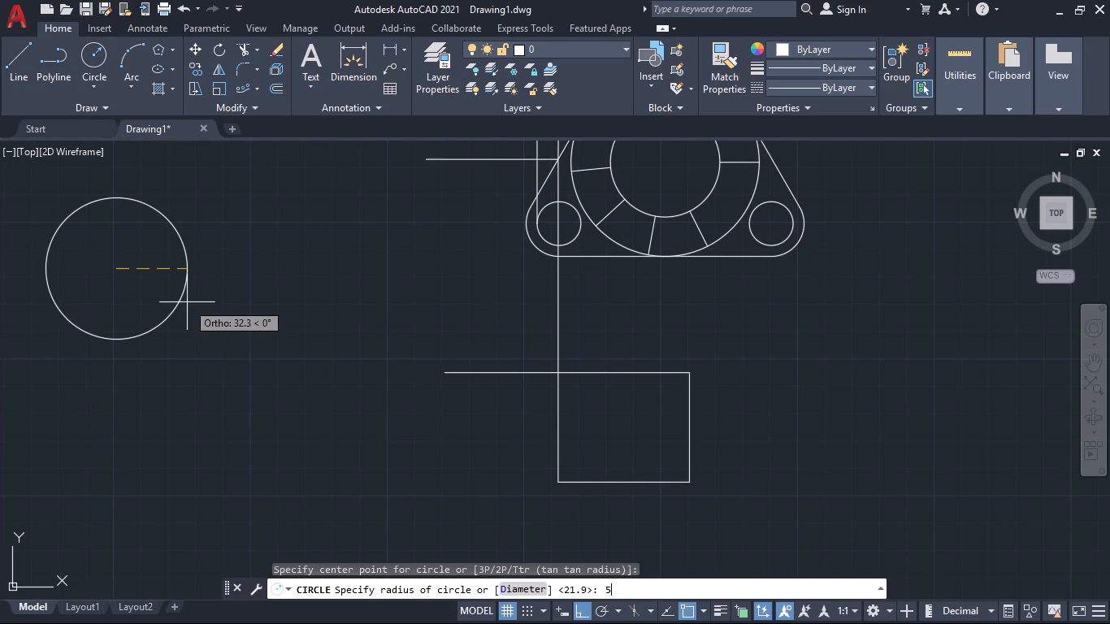
key(BackSpace)
text(60)
key(Return)
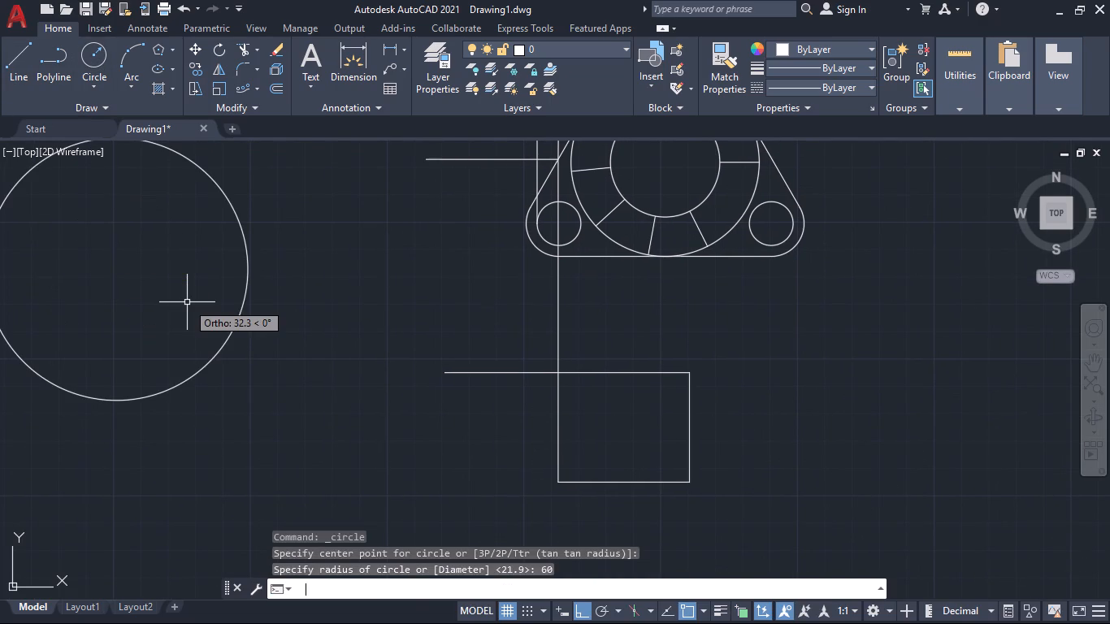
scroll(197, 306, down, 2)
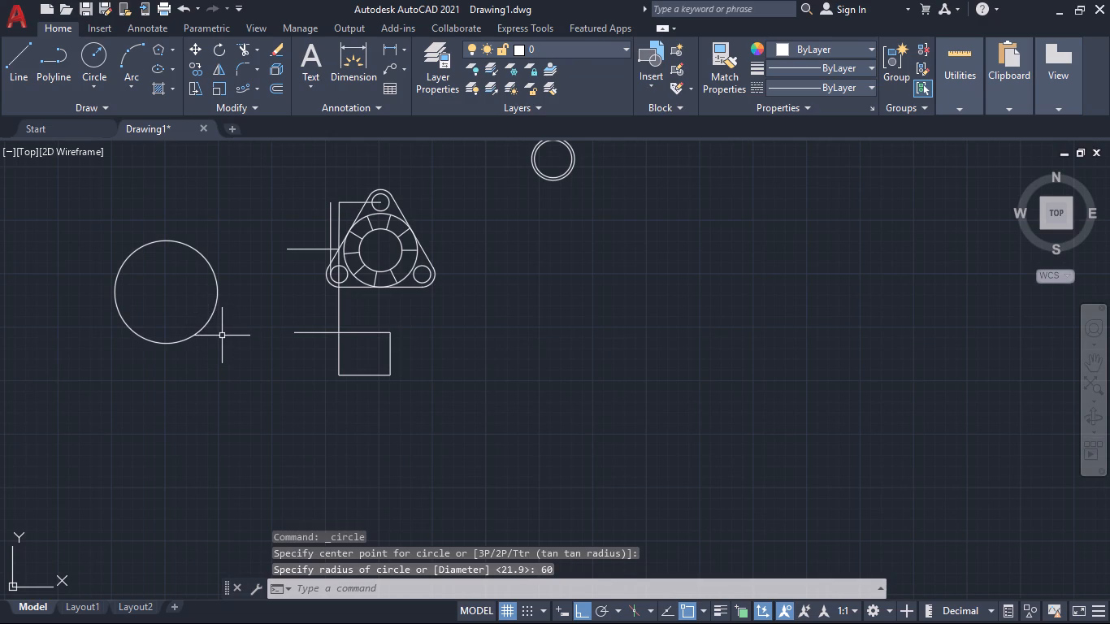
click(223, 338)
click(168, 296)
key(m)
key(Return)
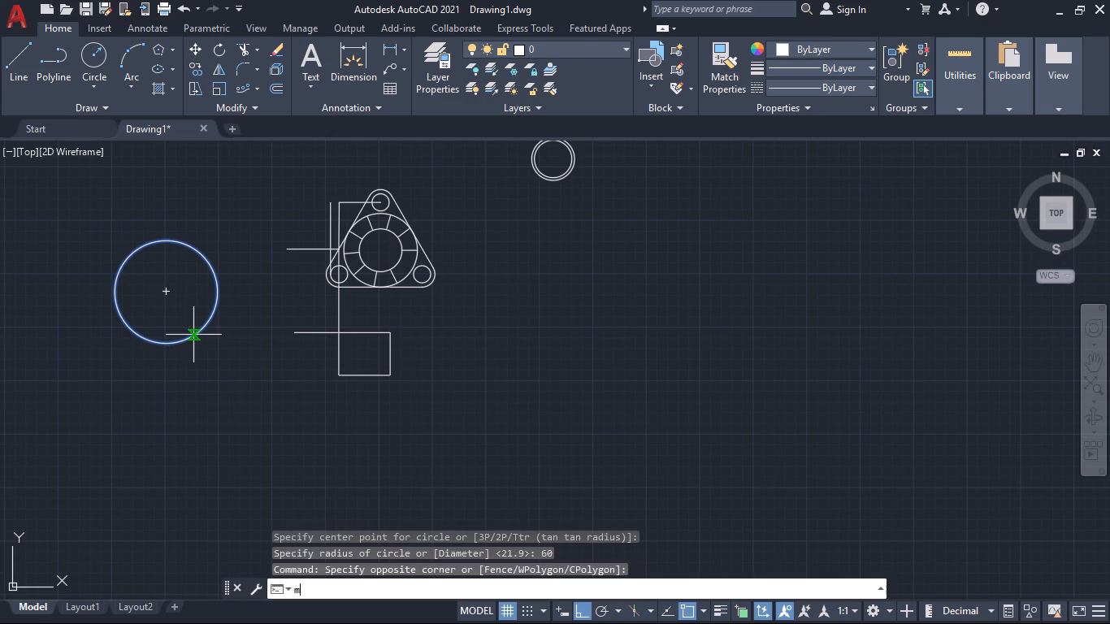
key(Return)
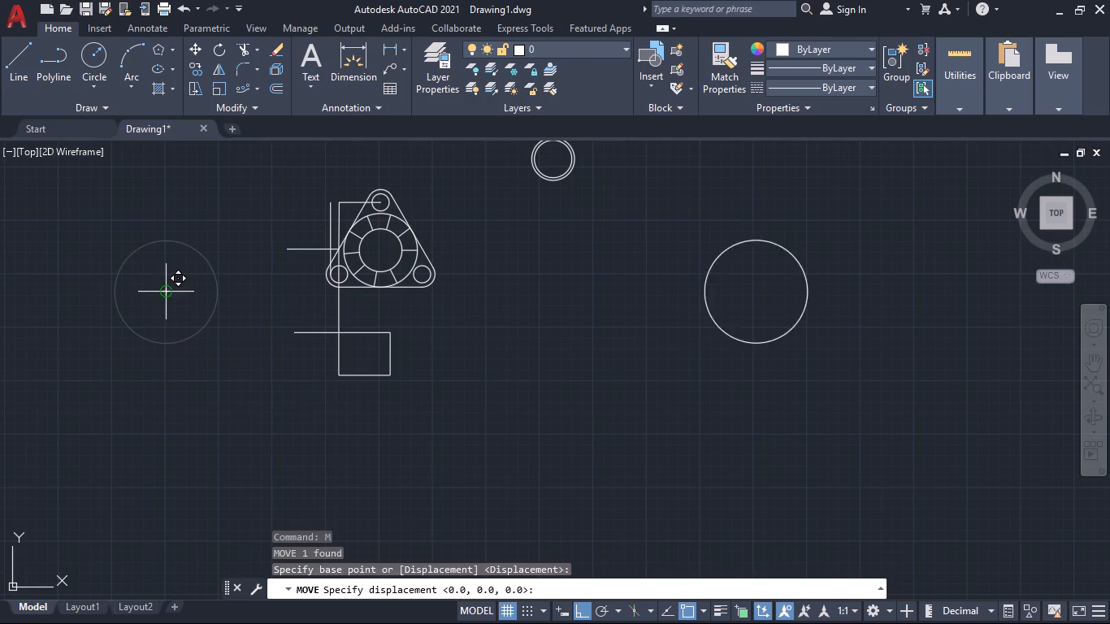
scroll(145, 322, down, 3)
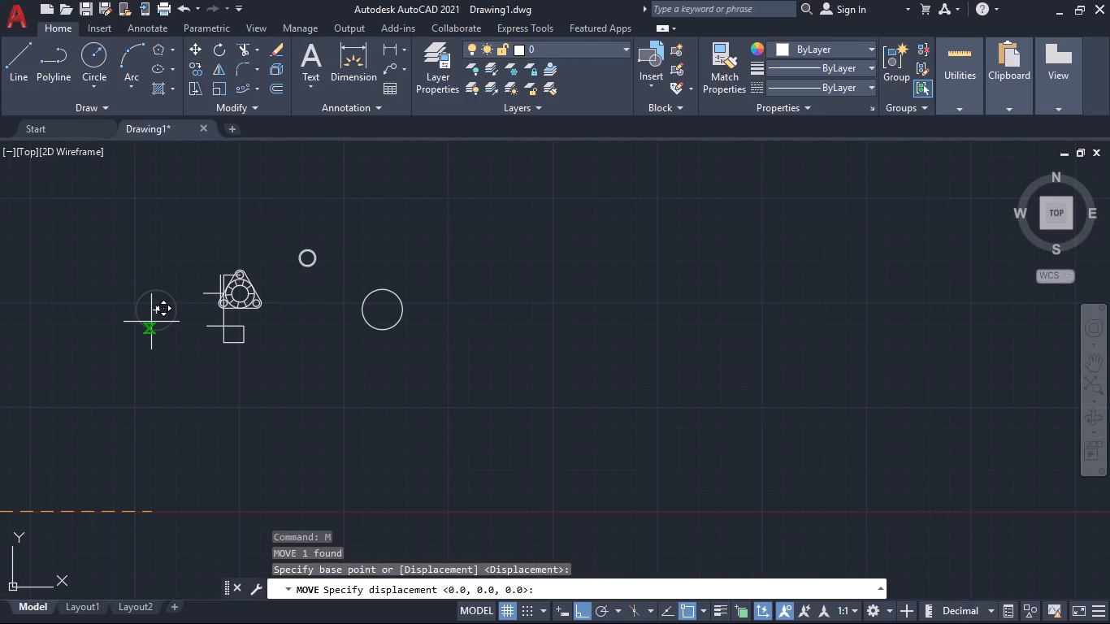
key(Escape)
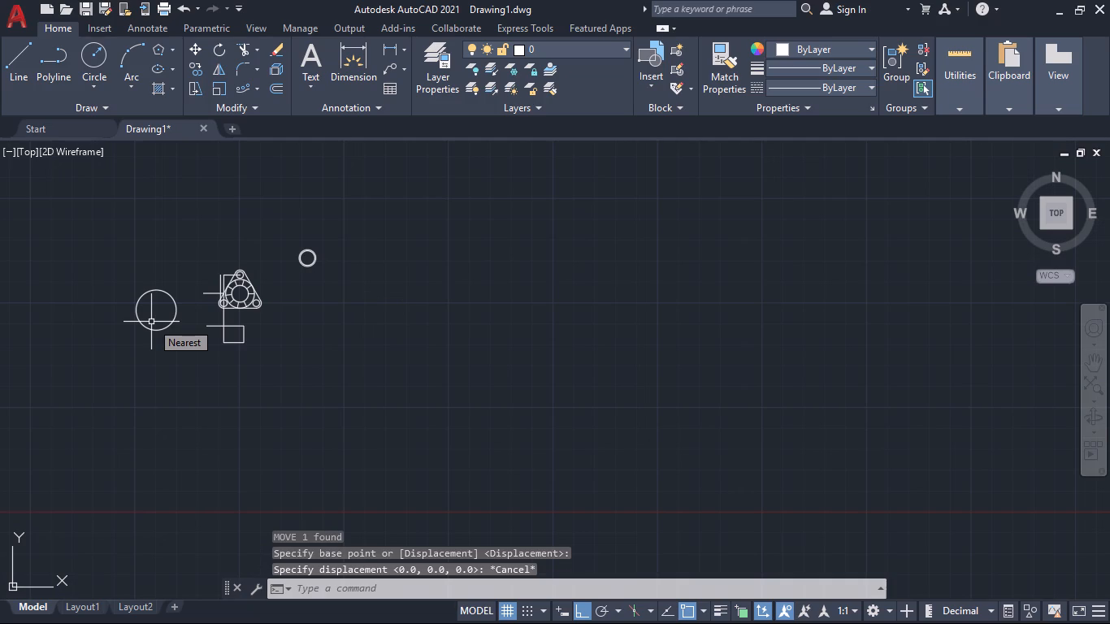
Turn on polar tracking and move the radius-60 circle by its center onto the upper-right corner of the 60 by 50 rectangle below the flange.
click(190, 336)
click(158, 269)
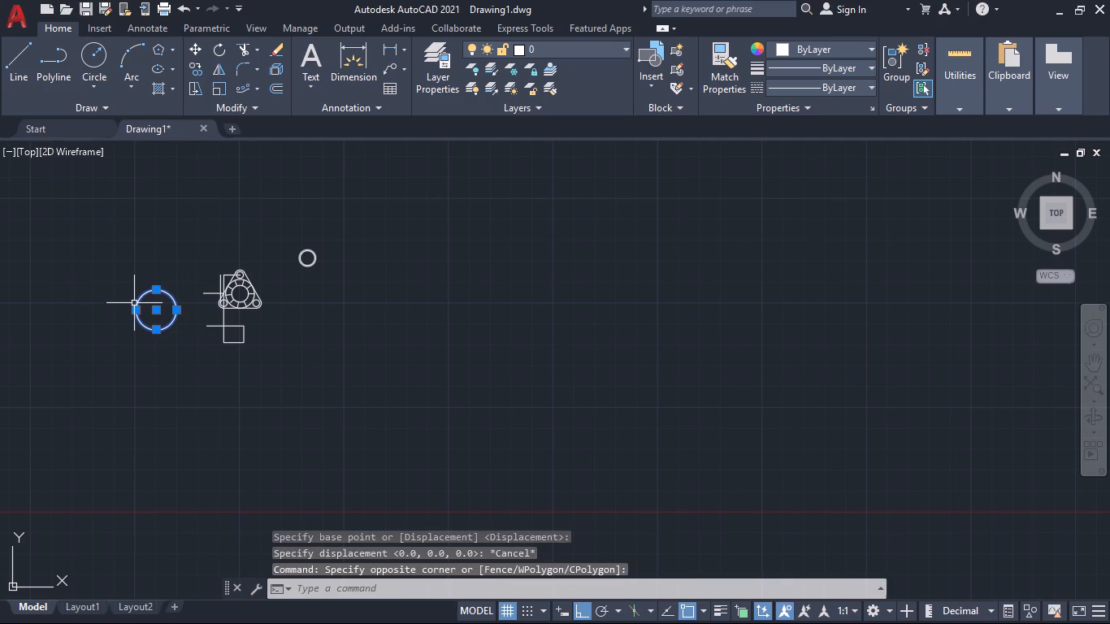
key(m)
key(Return)
scroll(163, 328, up, 6)
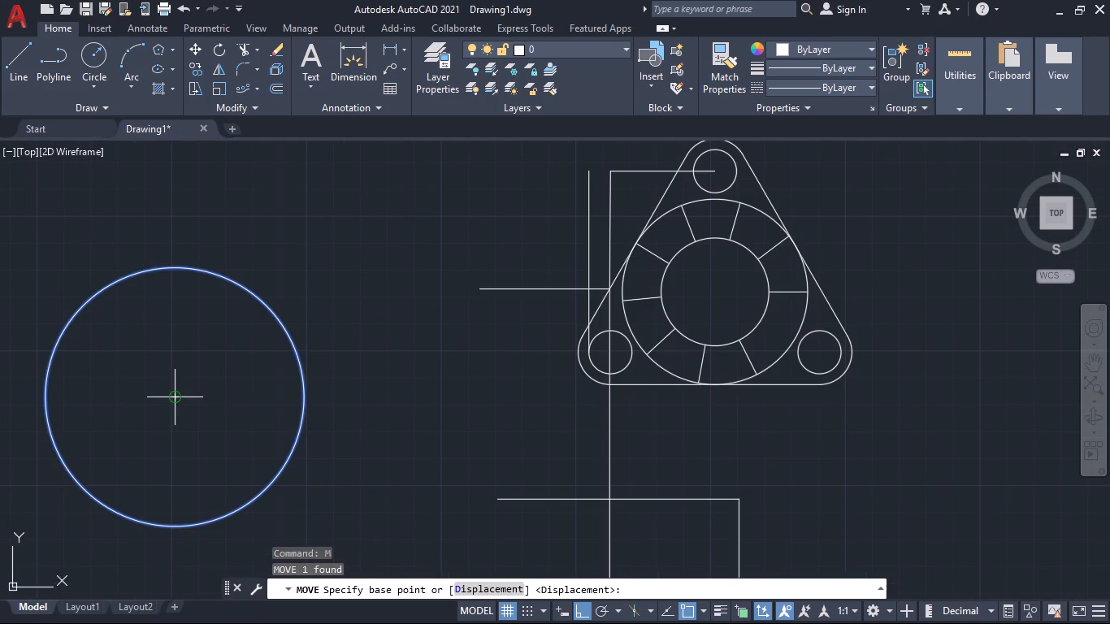
click(174, 396)
scroll(310, 395, down, 4)
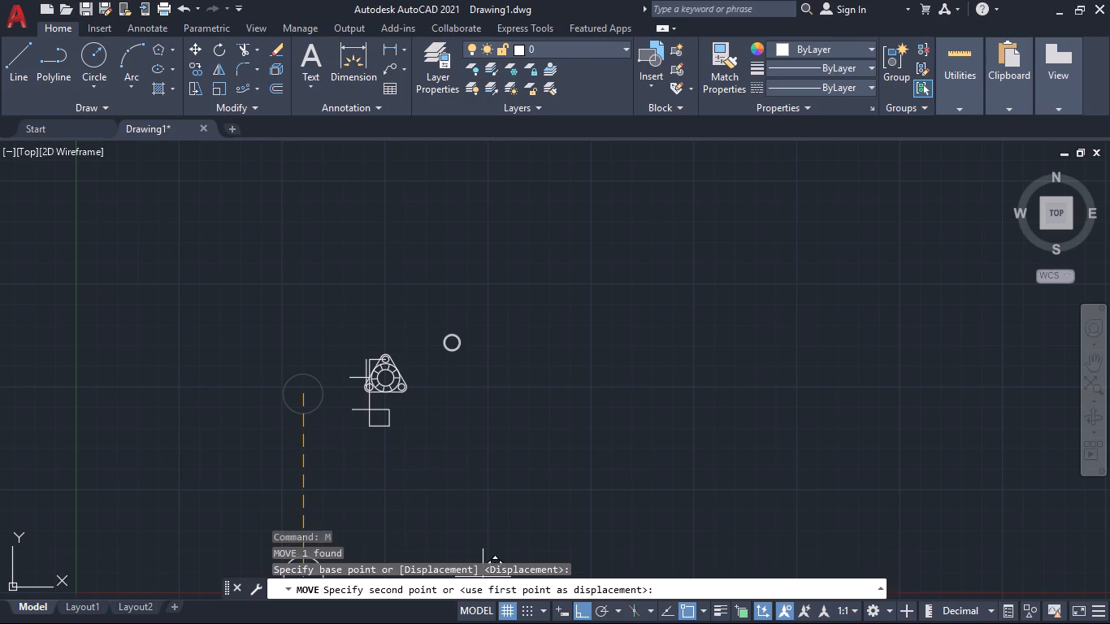
click(599, 609)
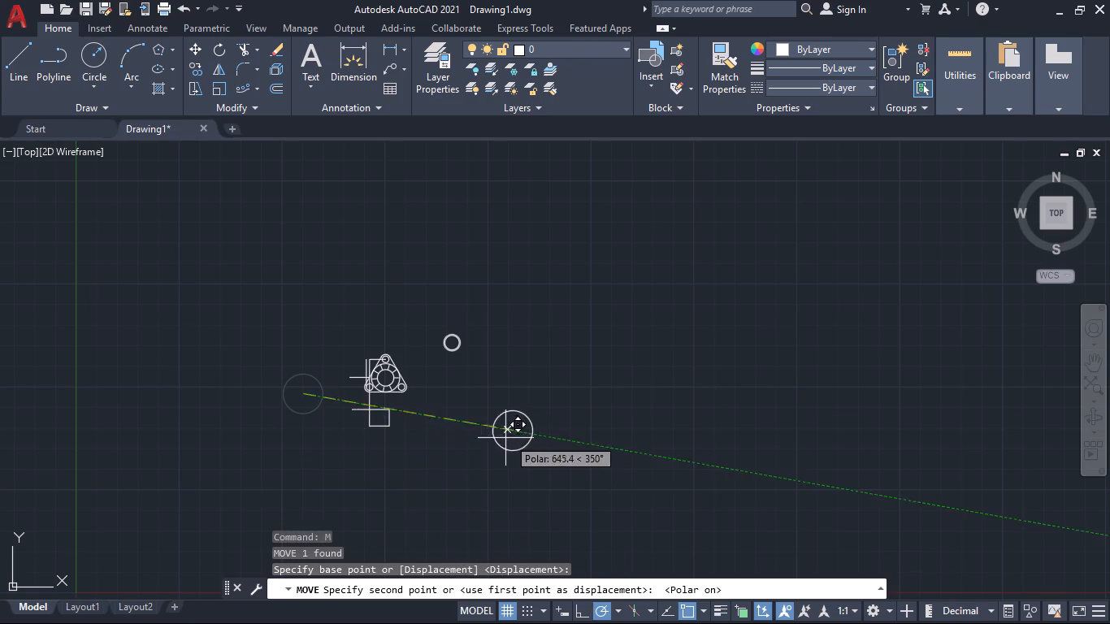
middle_drag(453, 439, 529, 459)
scroll(472, 446, up, 5)
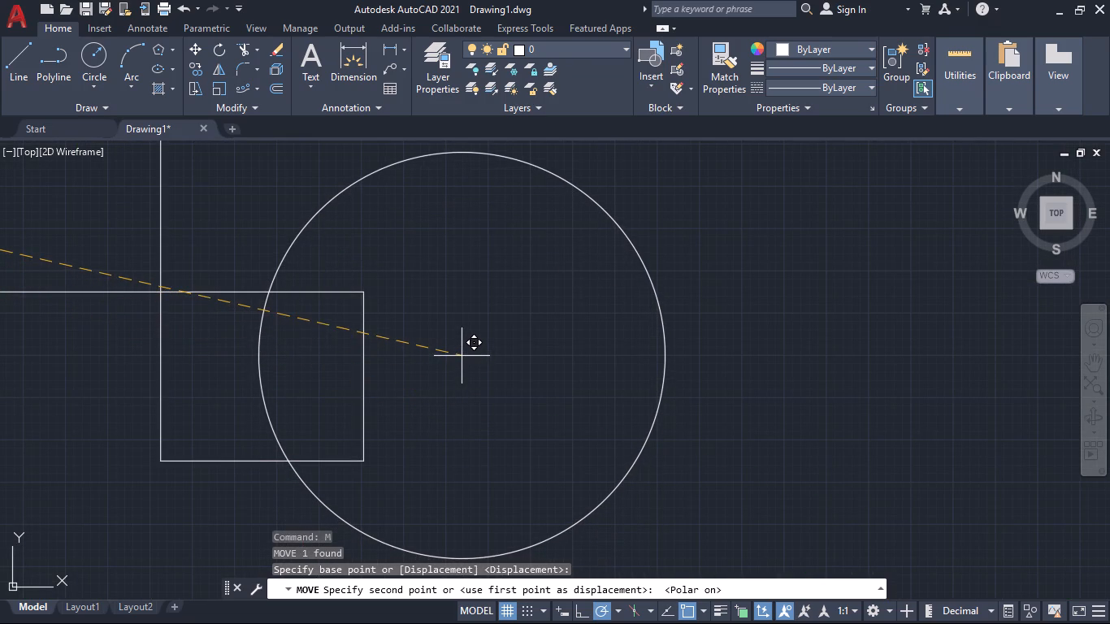
middle_drag(462, 356, 497, 389)
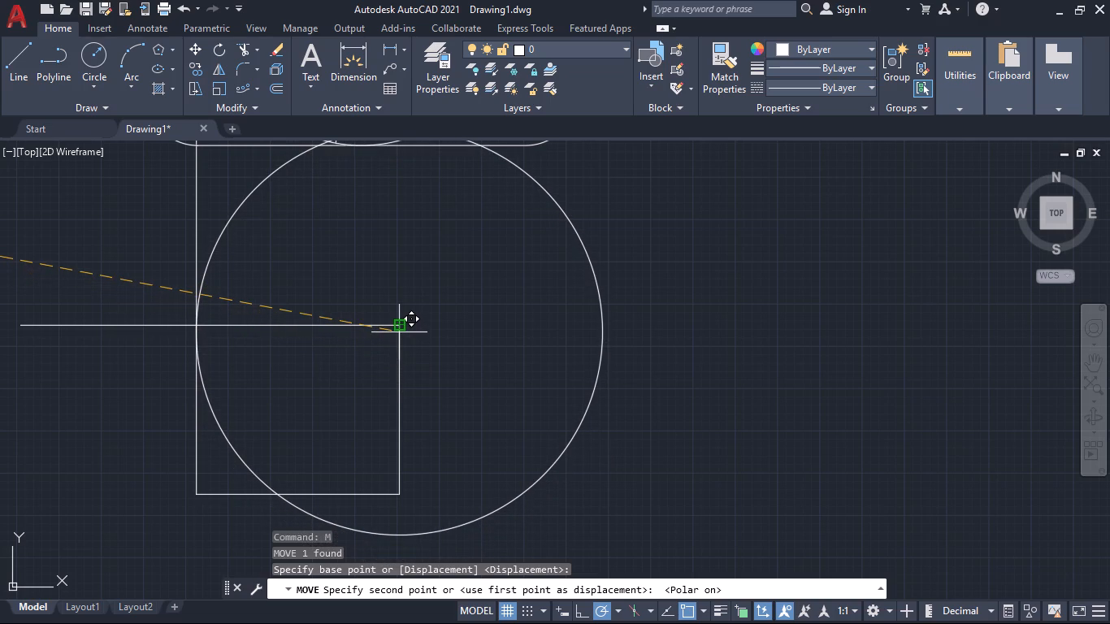
middle_click(399, 332)
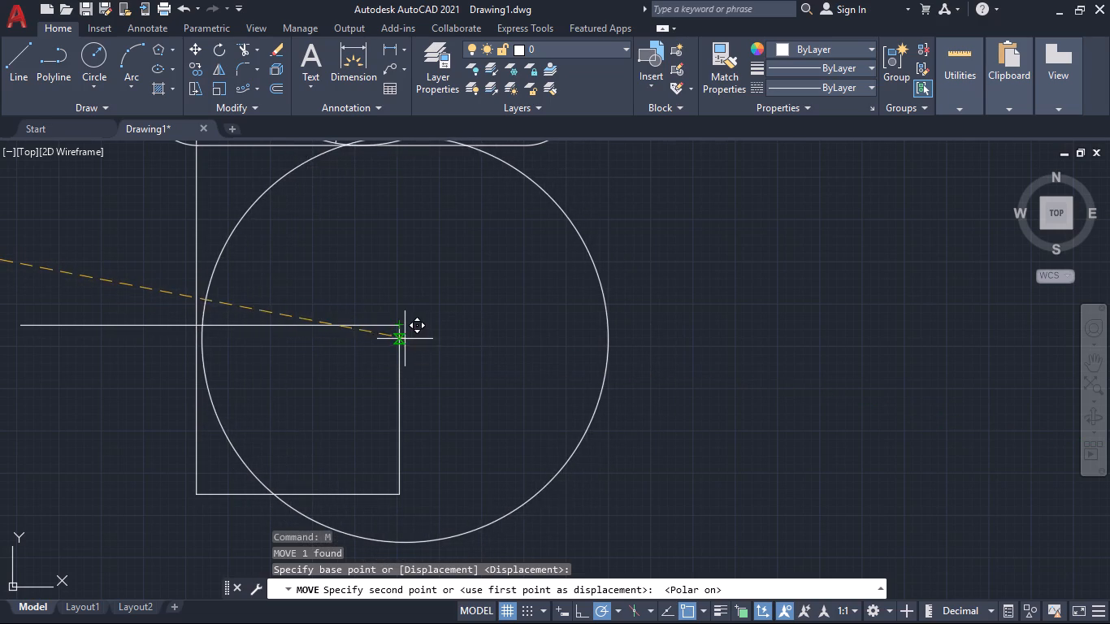
click(402, 327)
scroll(526, 338, down, 2)
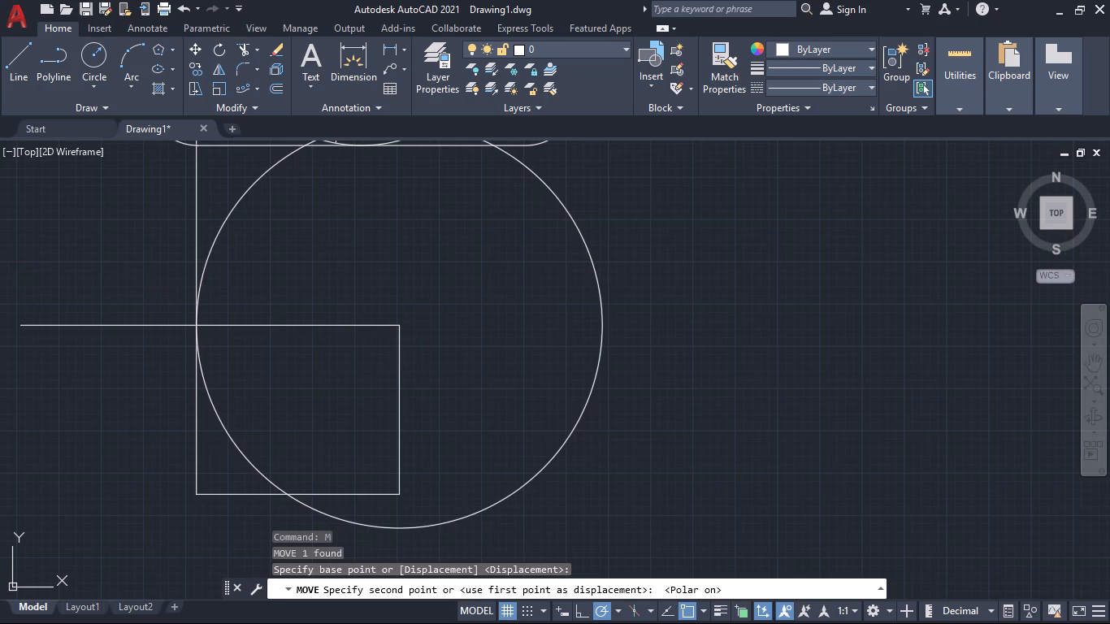
scroll(557, 353, down, 2)
scroll(623, 386, down, 1)
middle_drag(638, 384, 691, 447)
middle_drag(683, 429, 694, 443)
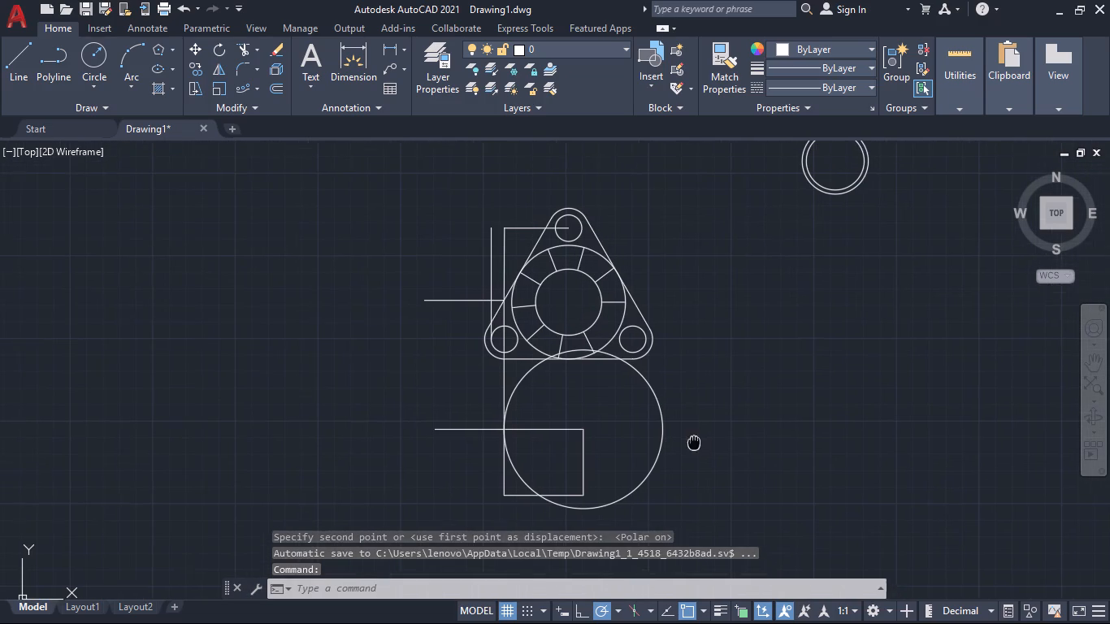
Offset the radius-60 circle below the flange by 25, once outward and once inward.
middle_drag(694, 443, 696, 446)
scroll(562, 418, up, 1)
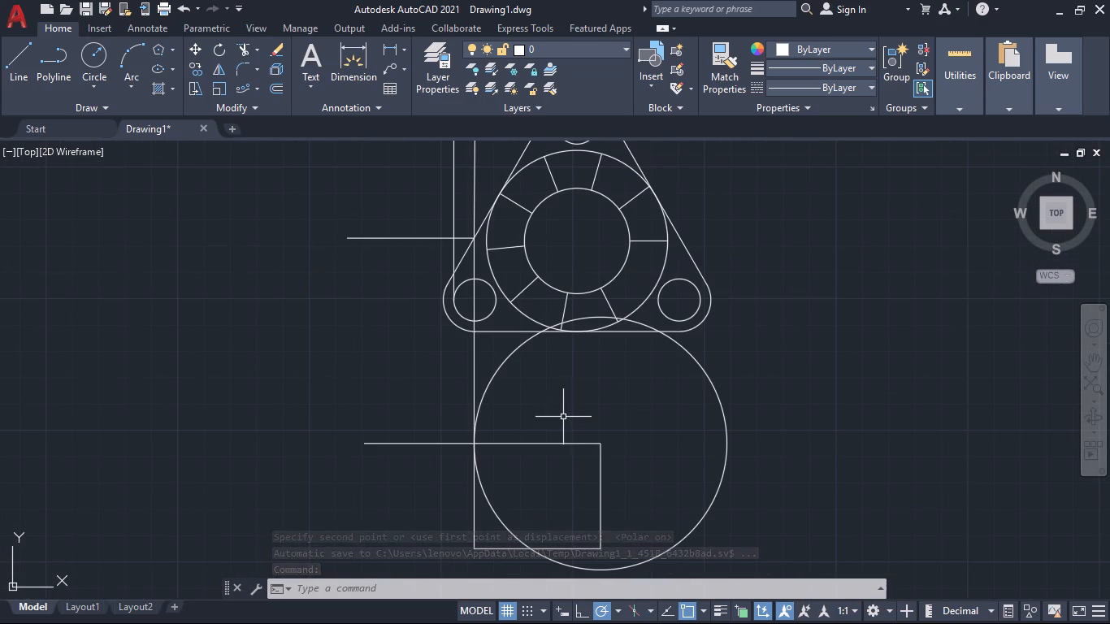
middle_drag(567, 414, 588, 436)
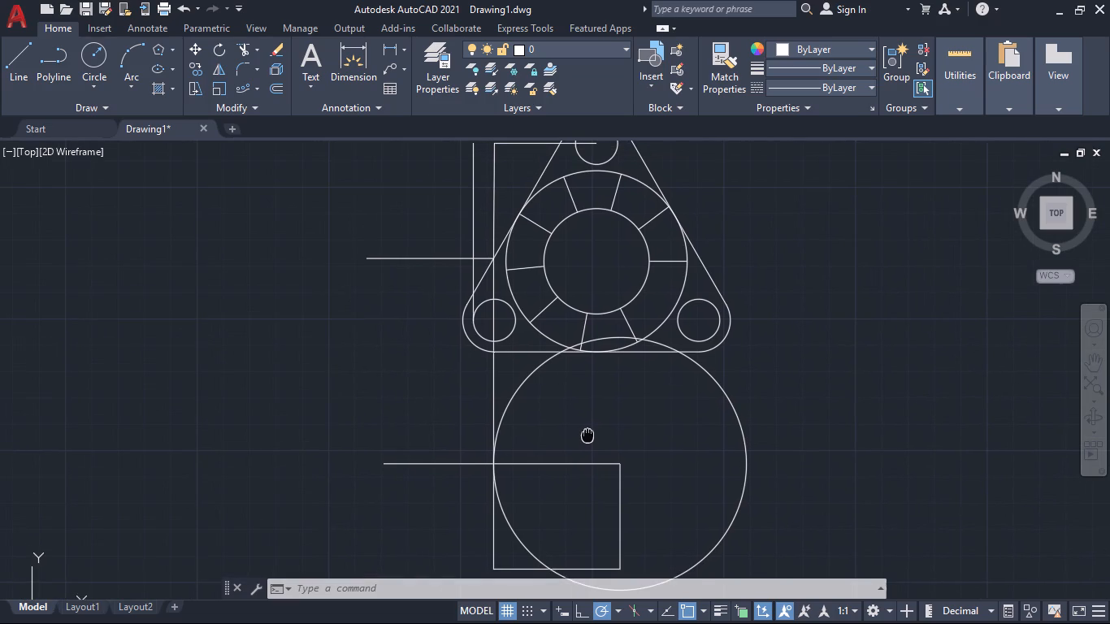
middle_drag(588, 436, 584, 419)
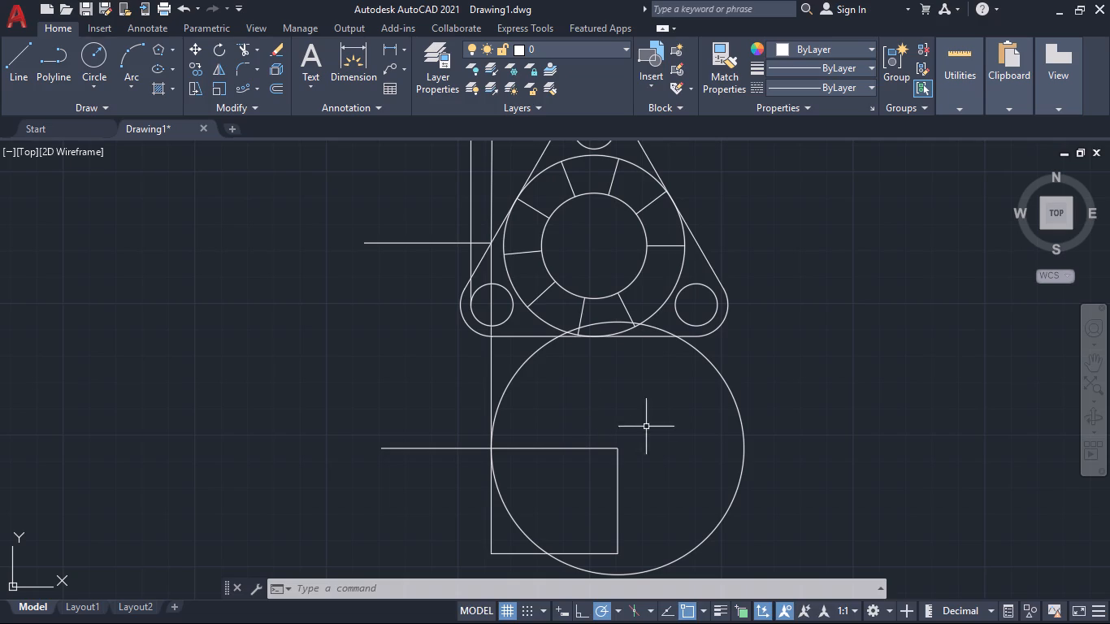
middle_drag(706, 457, 753, 406)
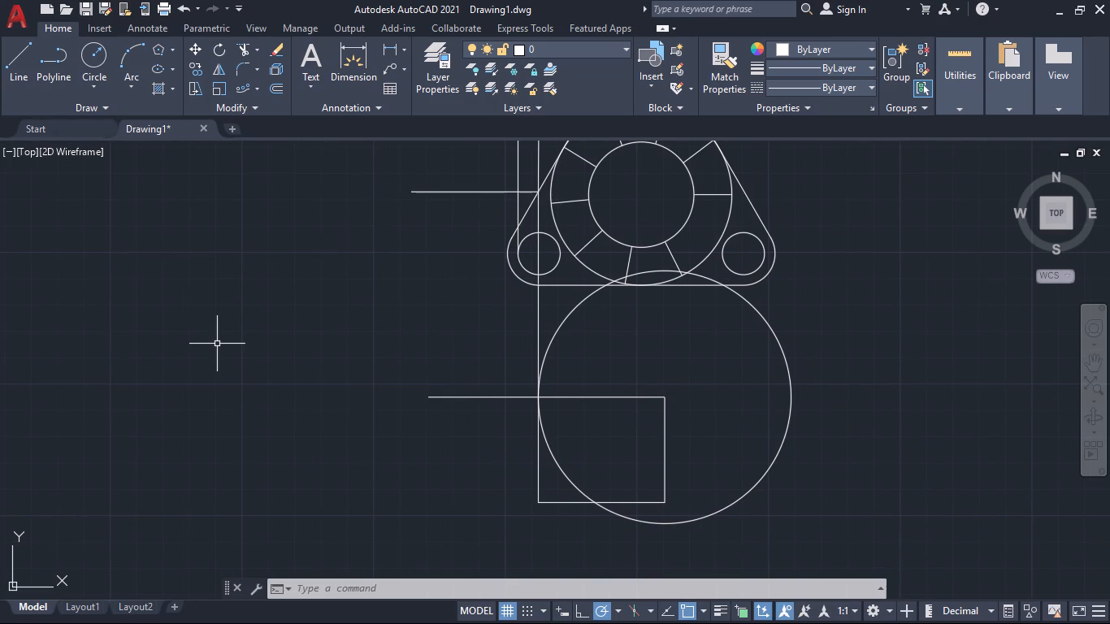
key(o)
key(Return)
text(25)
key(Return)
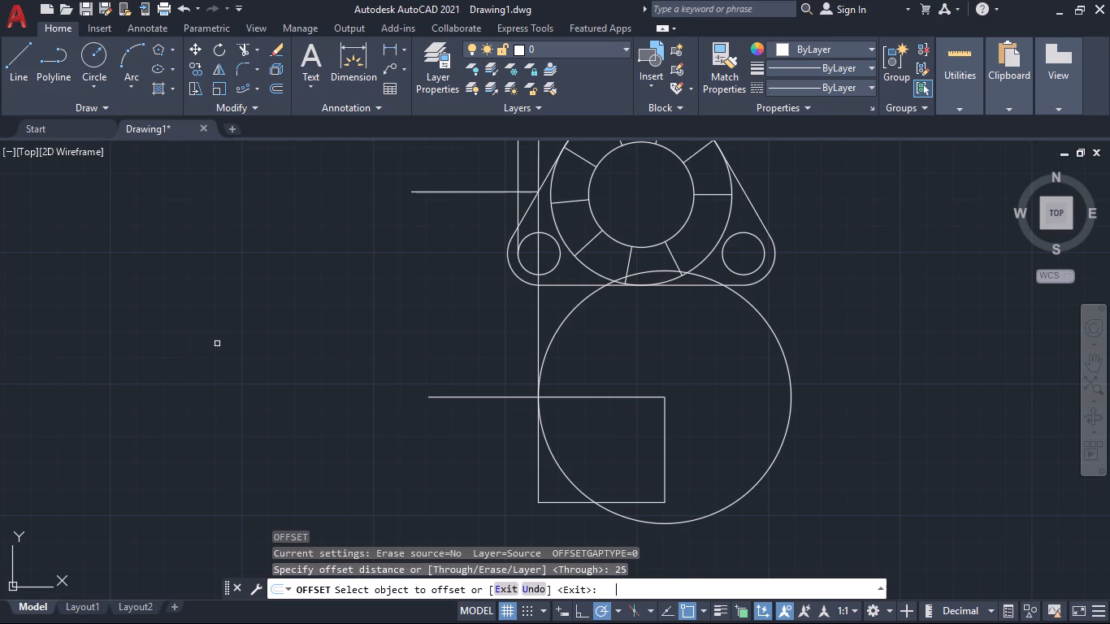
click(557, 335)
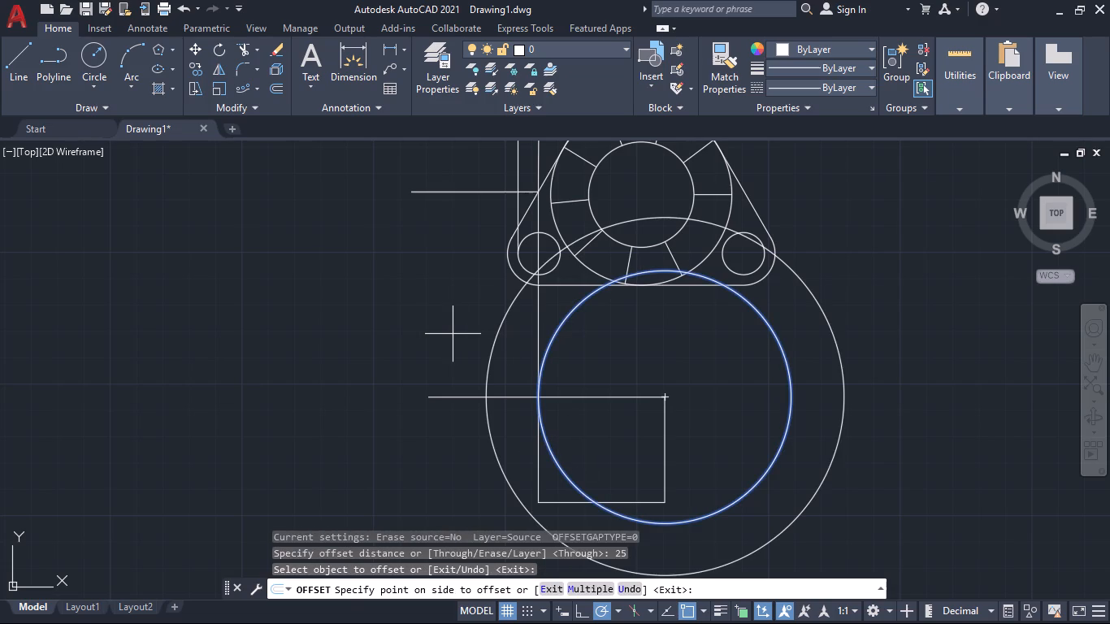
click(453, 334)
click(551, 341)
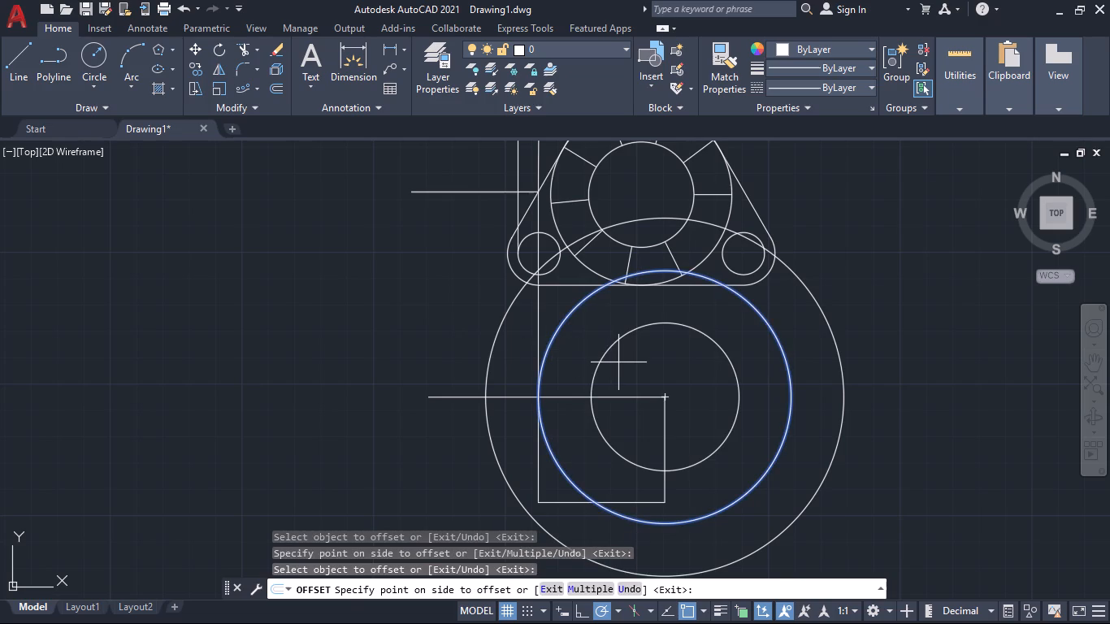
click(618, 362)
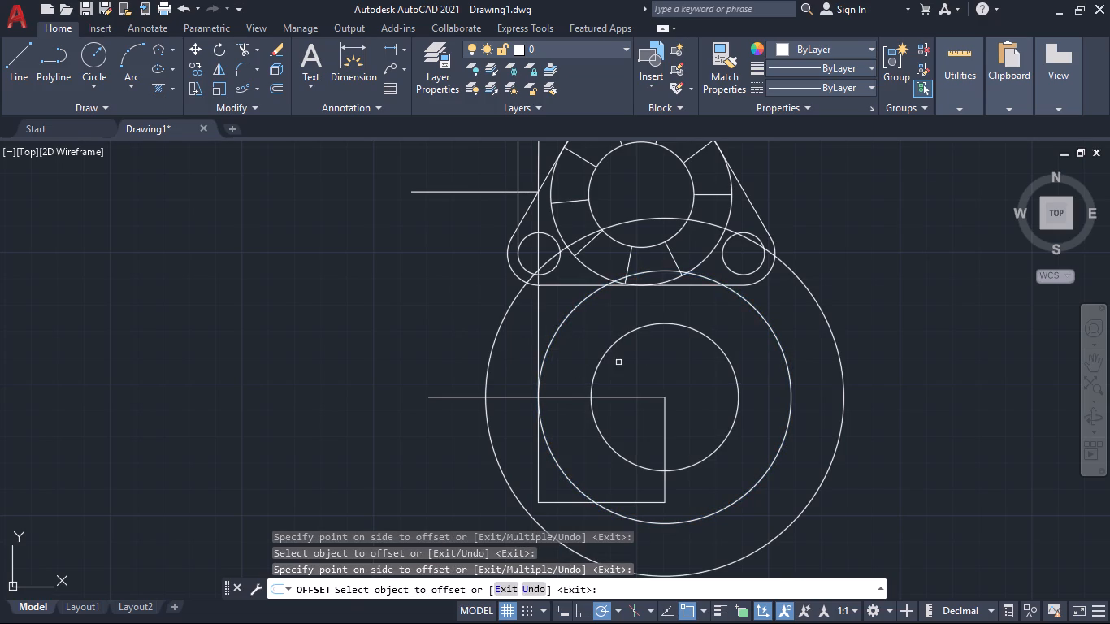
key(t)
key(Escape)
Trim the right-hand and lower parts of the three concentric circles back to the flange outline and the 60 by 50 rectangle.
text(tr)
key(Return)
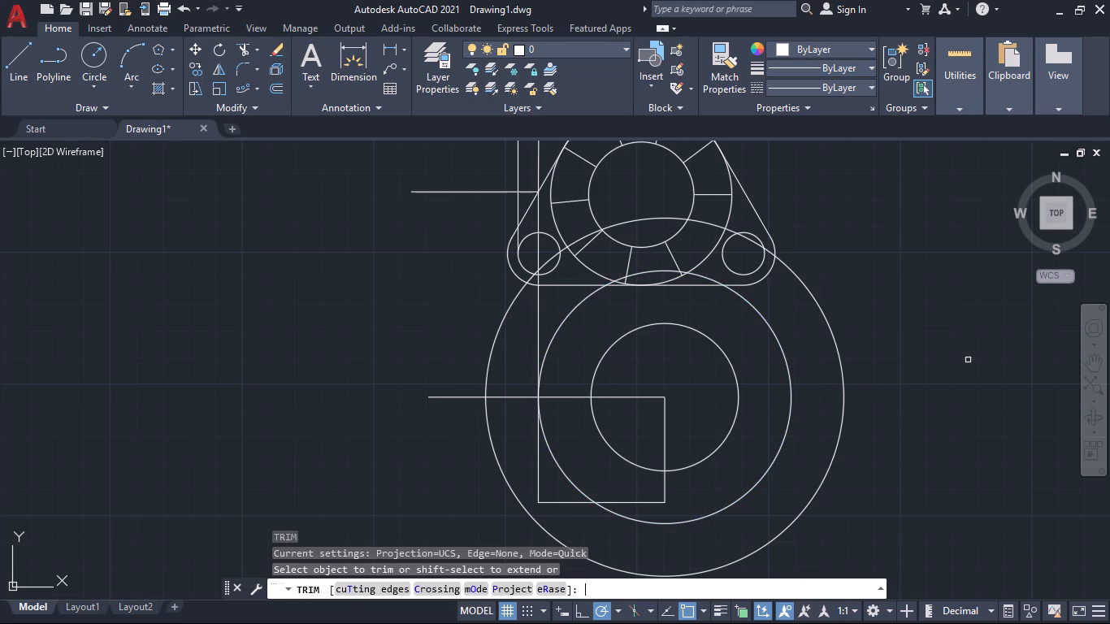
click(863, 252)
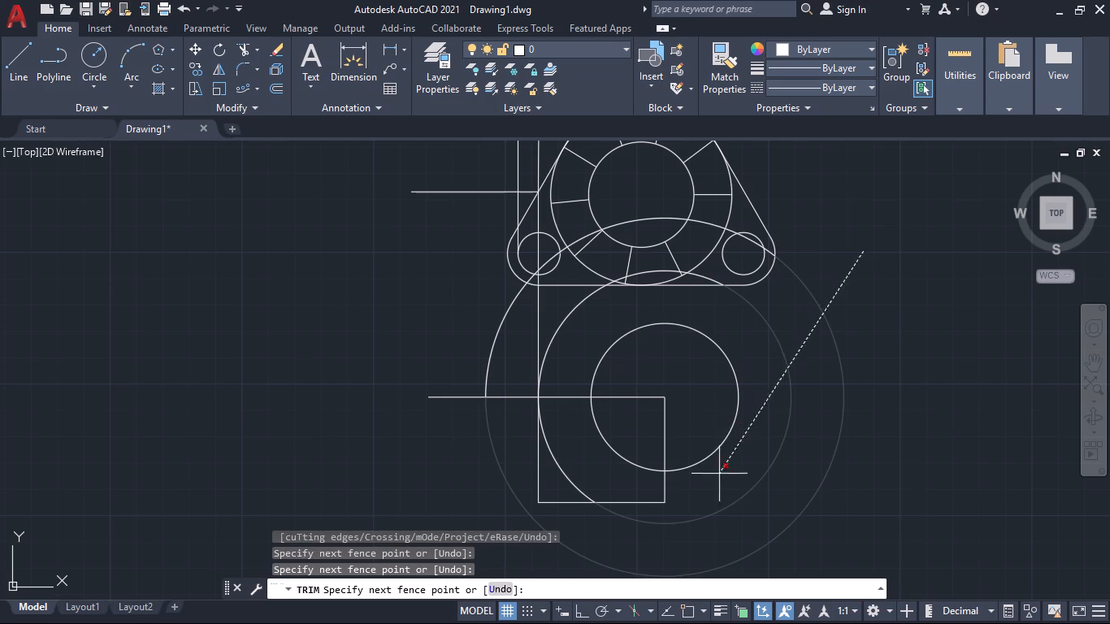
click(719, 492)
click(710, 440)
click(747, 480)
scroll(727, 430, up, 2)
scroll(727, 430, down, 3)
middle_drag(716, 384, 738, 405)
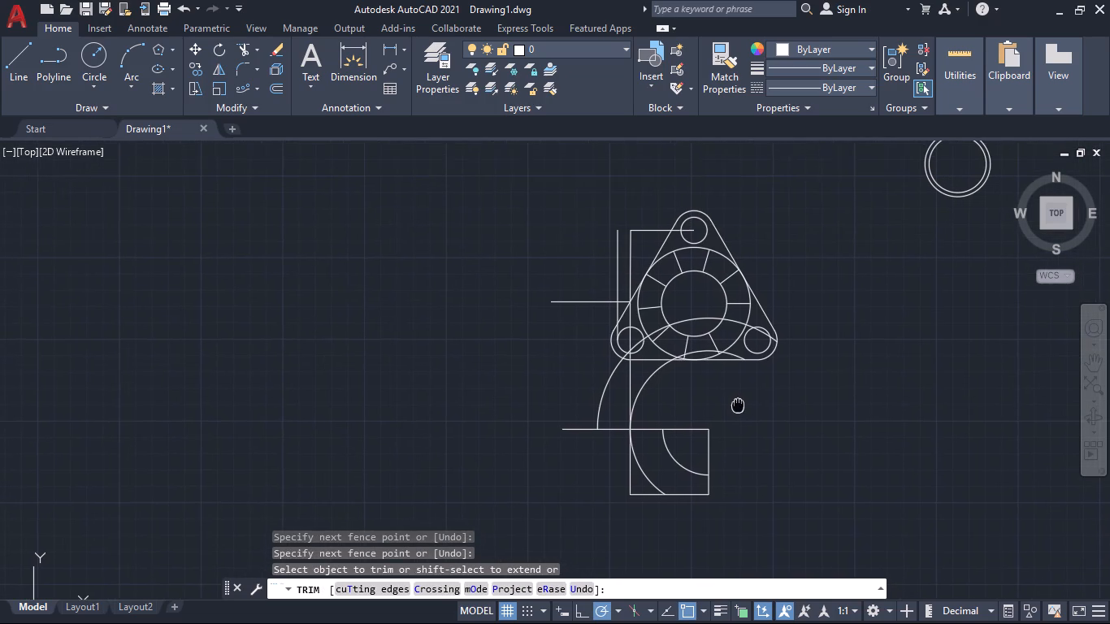
middle_drag(738, 405, 788, 463)
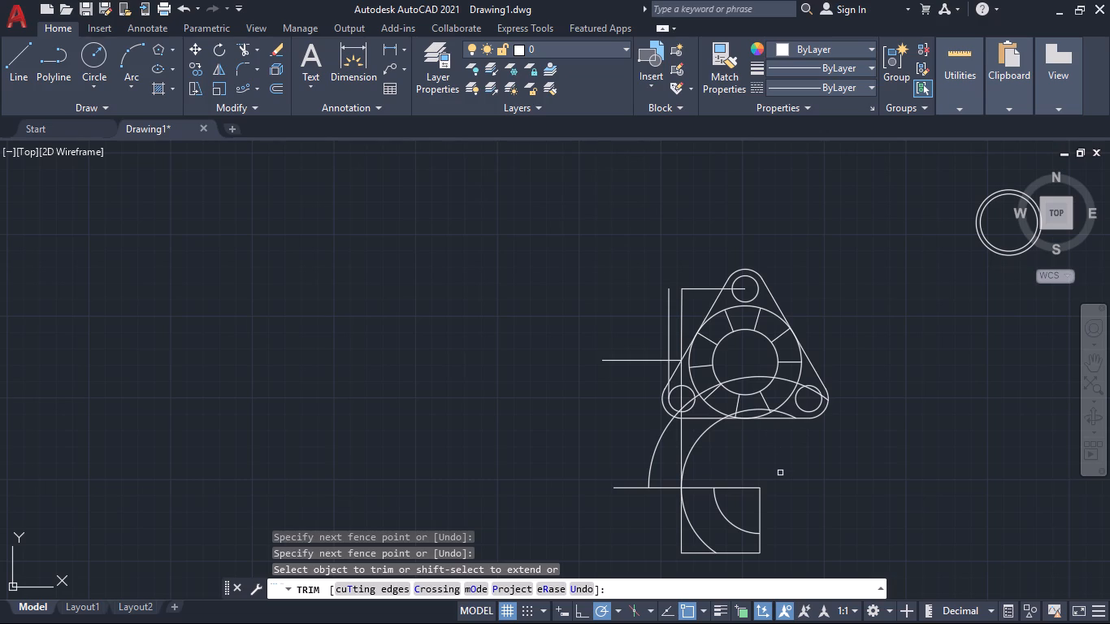
middle_drag(780, 473, 807, 489)
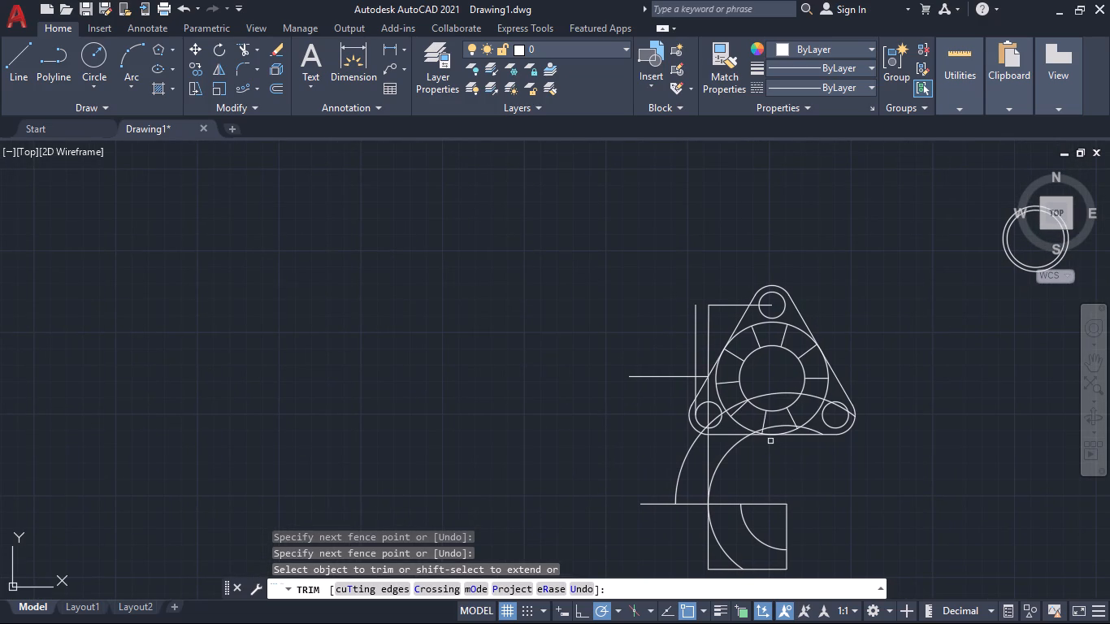
scroll(770, 441, up, 2)
middle_drag(829, 494, 821, 472)
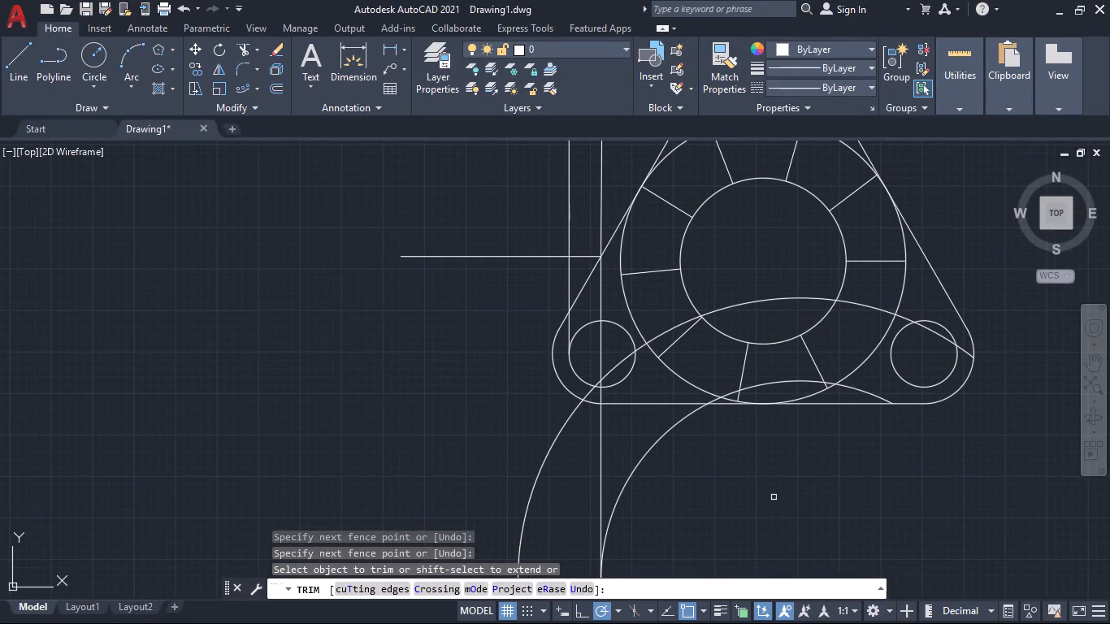
key(Escape)
Fillet the outermost pipe arc to the flange's inner circle with radius 15 and Trim mode on.
key(f)
key(Return)
key(r)
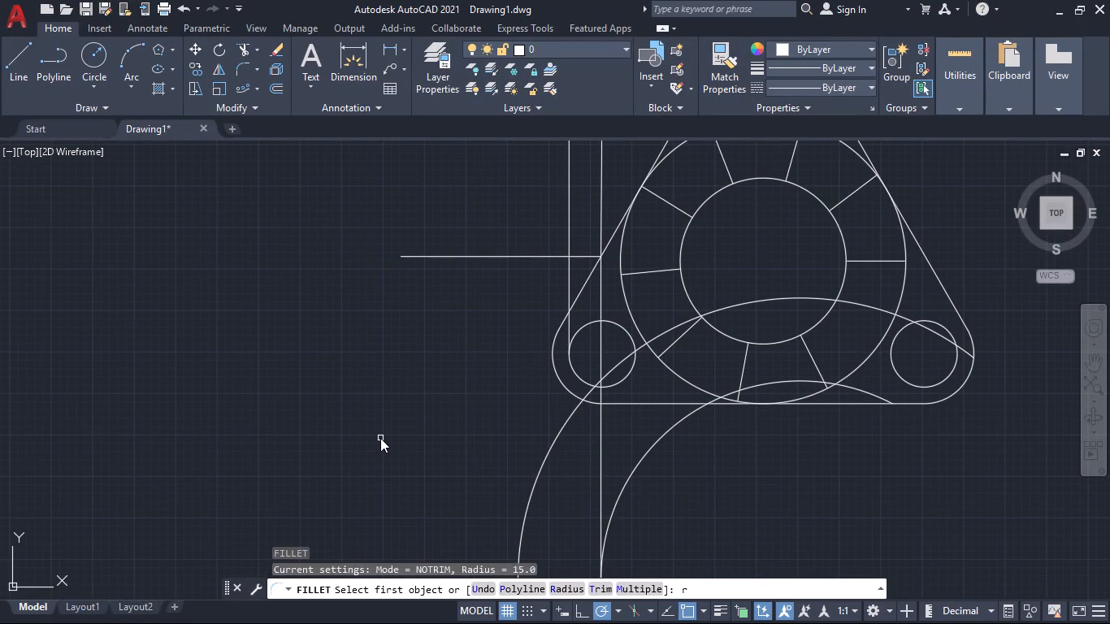
key(Return)
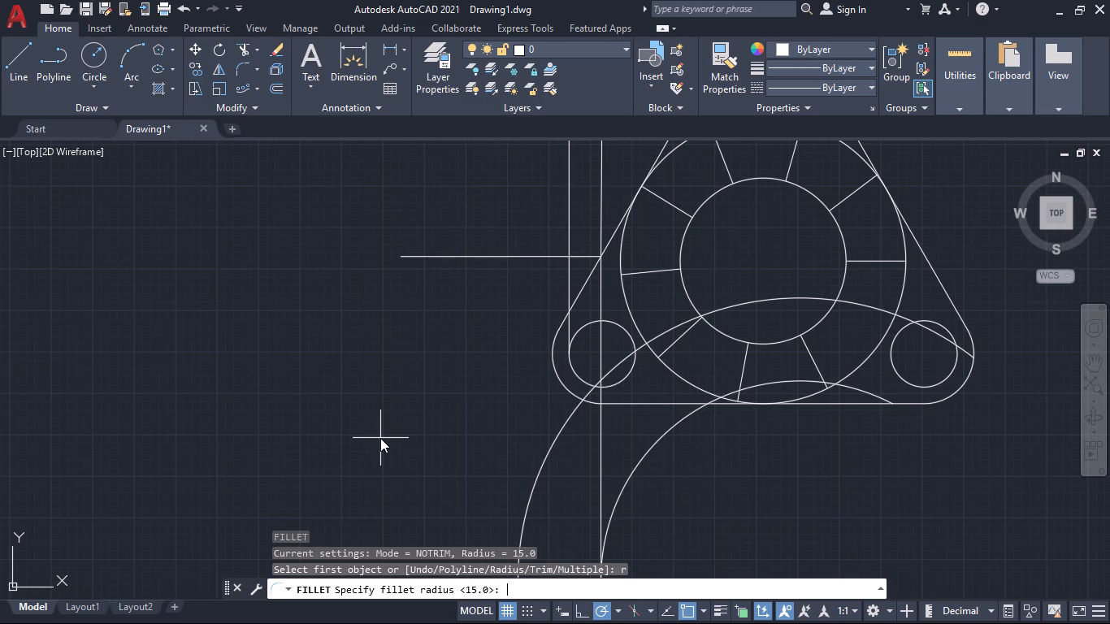
key(Return)
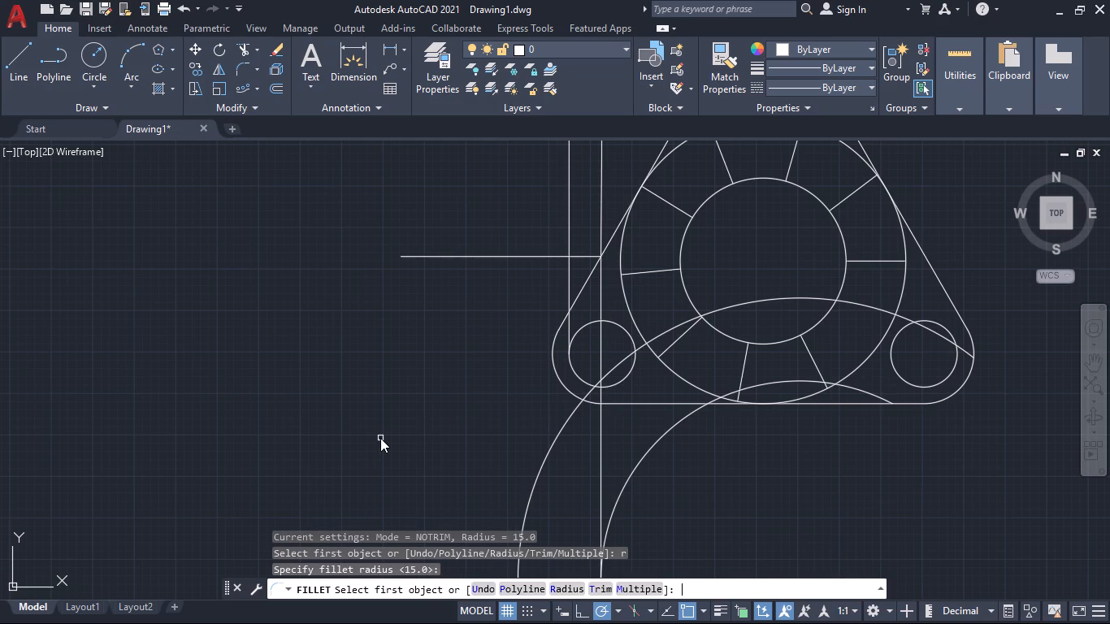
click(595, 588)
click(483, 589)
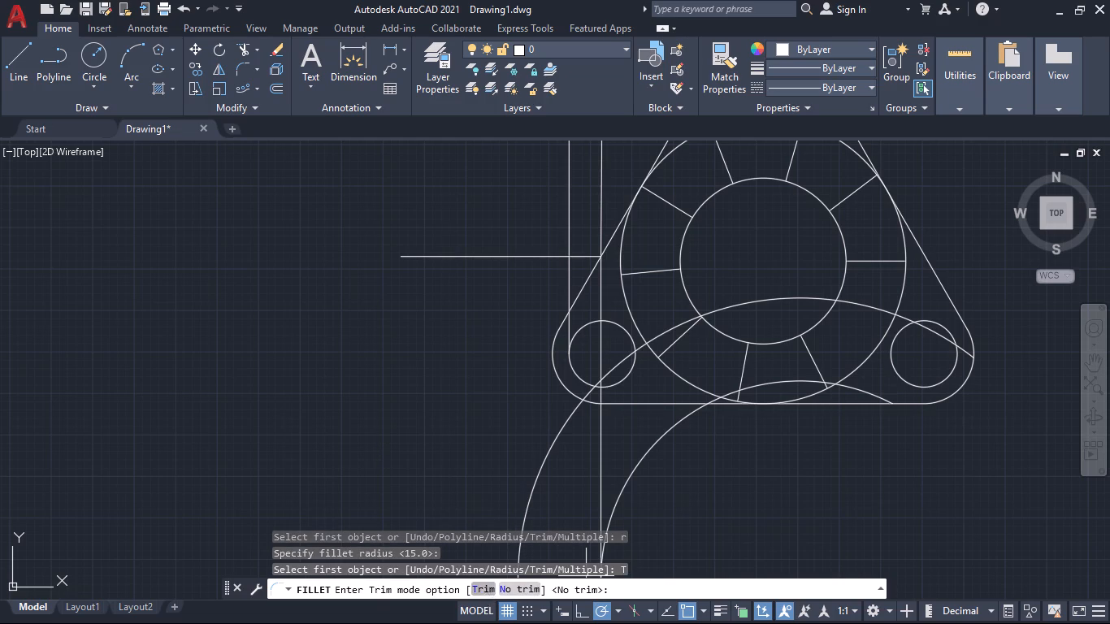
click(674, 327)
click(688, 297)
scroll(731, 330, down, 2)
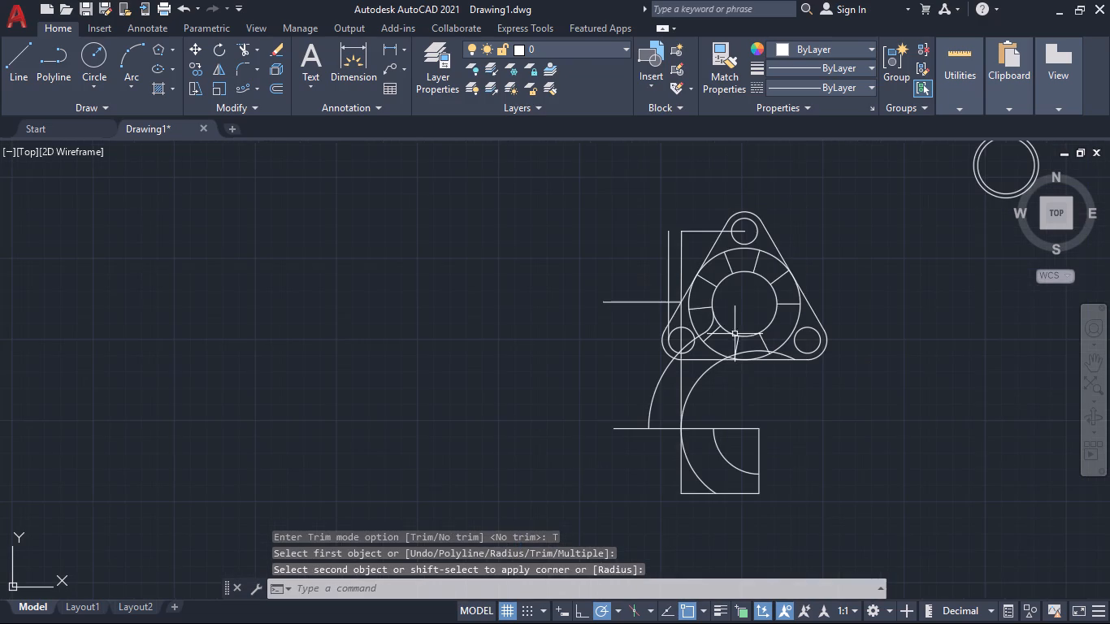
middle_drag(746, 394, 713, 400)
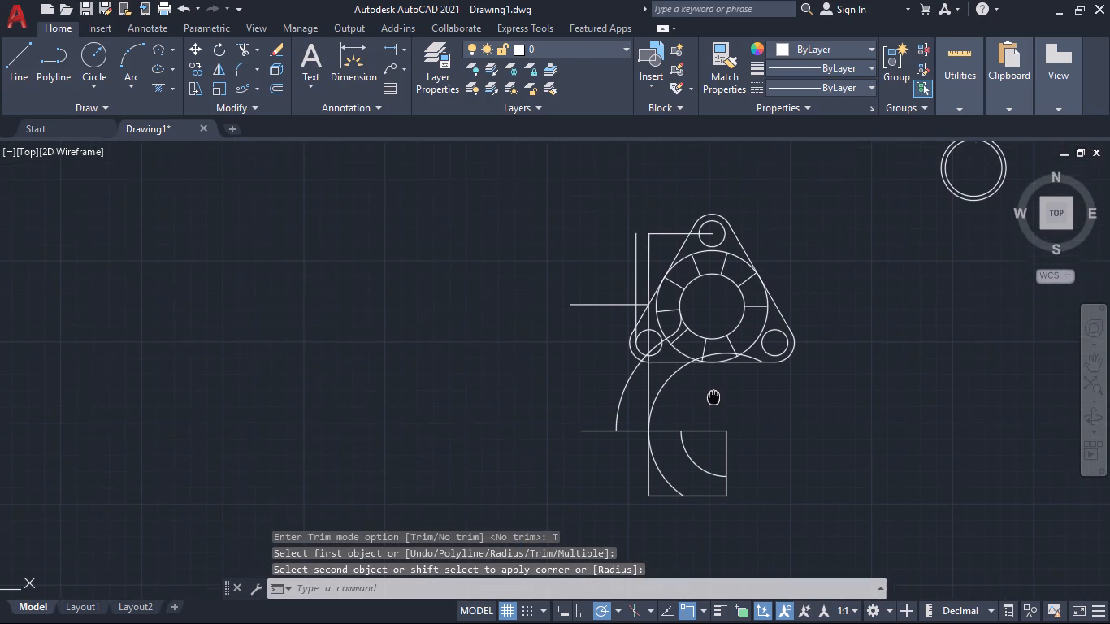
middle_drag(713, 400, 717, 414)
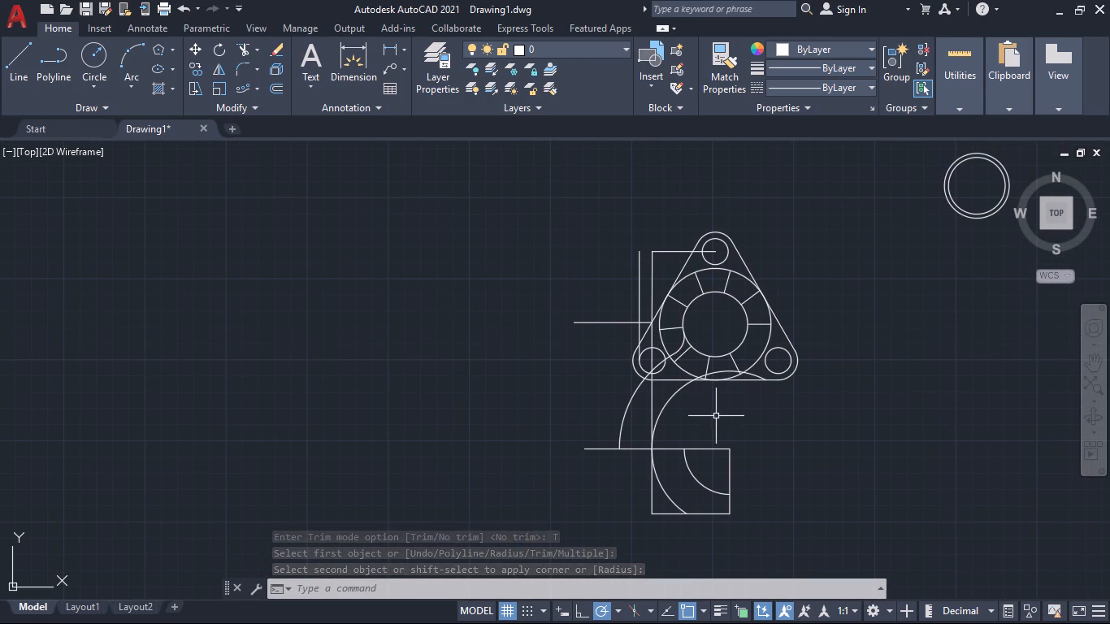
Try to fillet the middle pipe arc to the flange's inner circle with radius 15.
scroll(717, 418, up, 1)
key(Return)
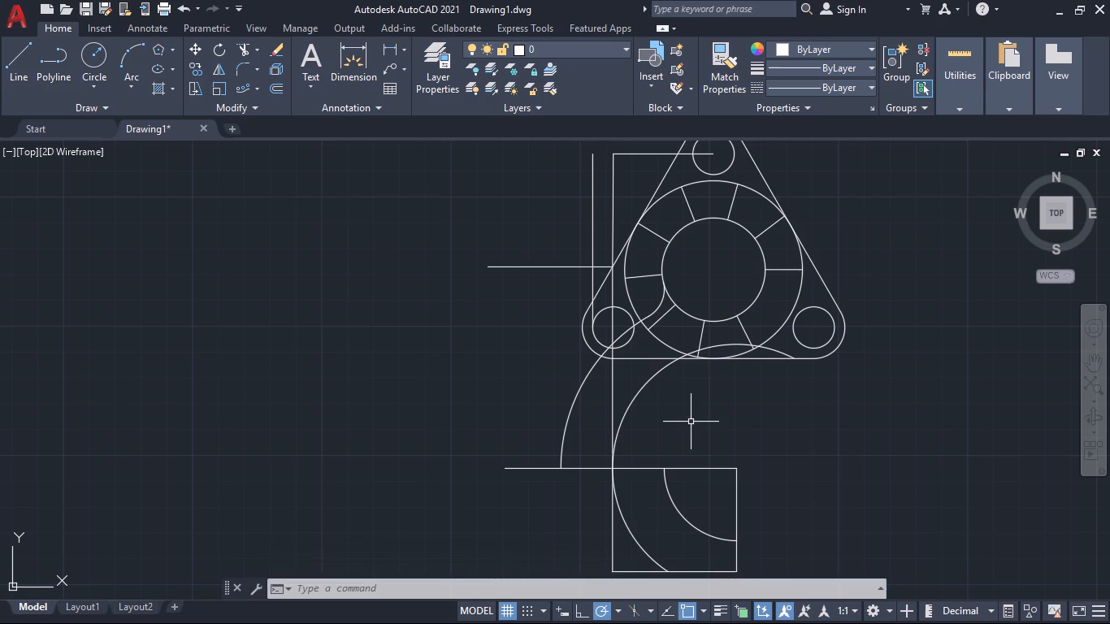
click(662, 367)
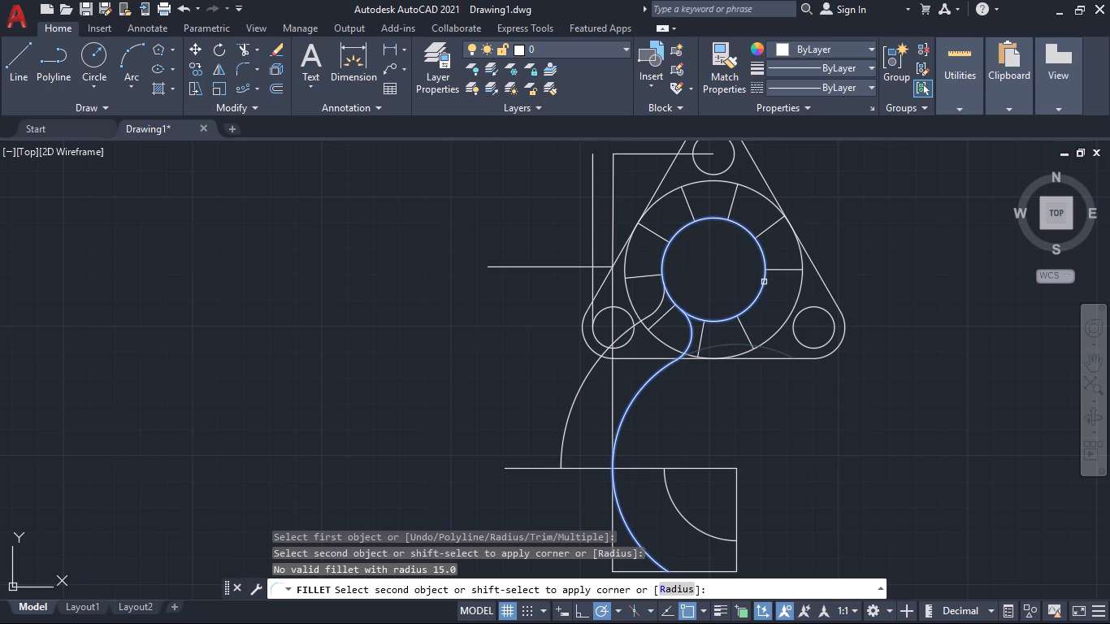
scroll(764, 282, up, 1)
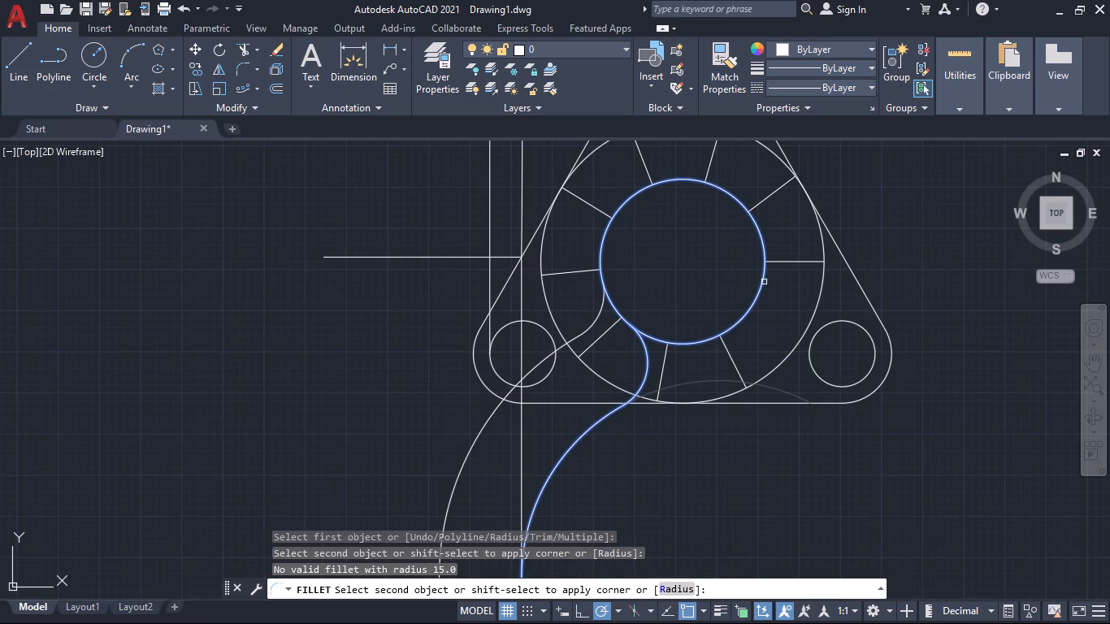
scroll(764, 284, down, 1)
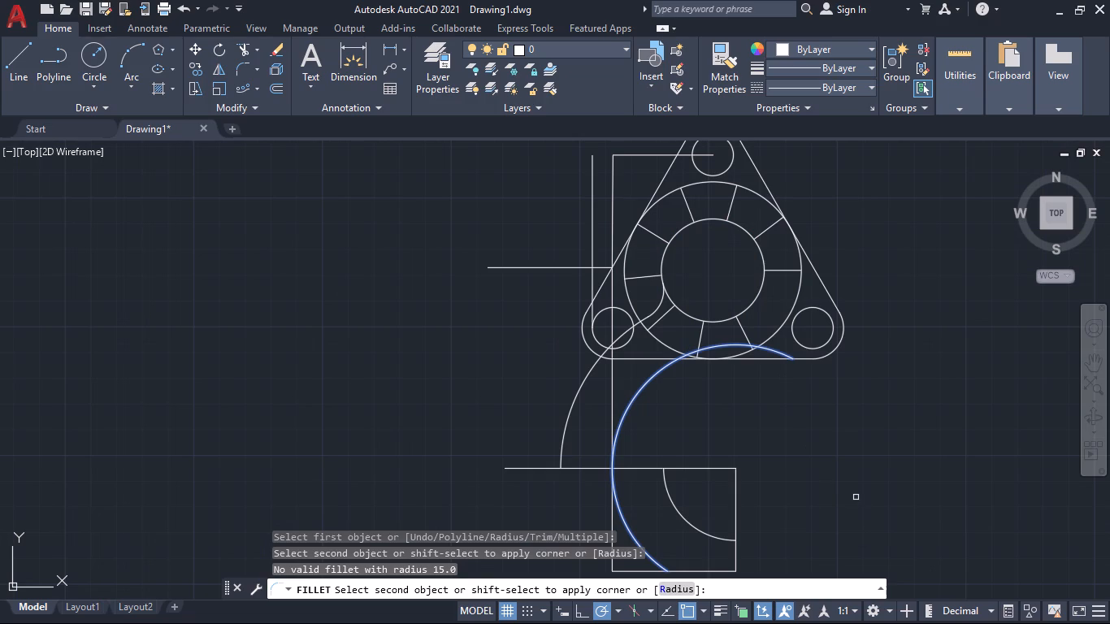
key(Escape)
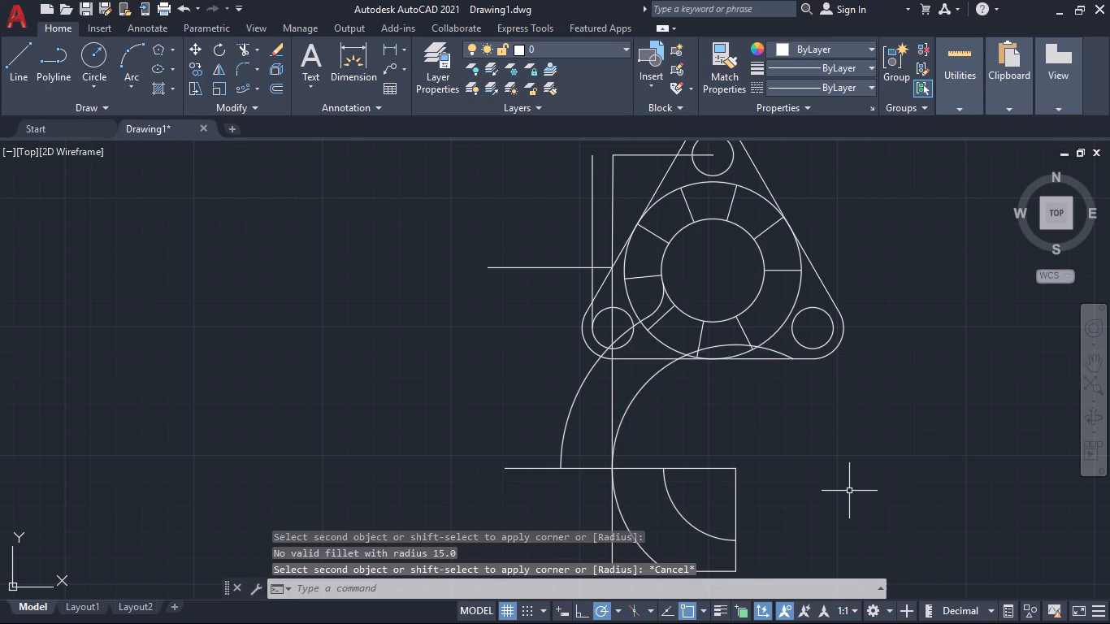
Draw a circle of radius 15 in the empty area to the left of the flange.
click(94, 67)
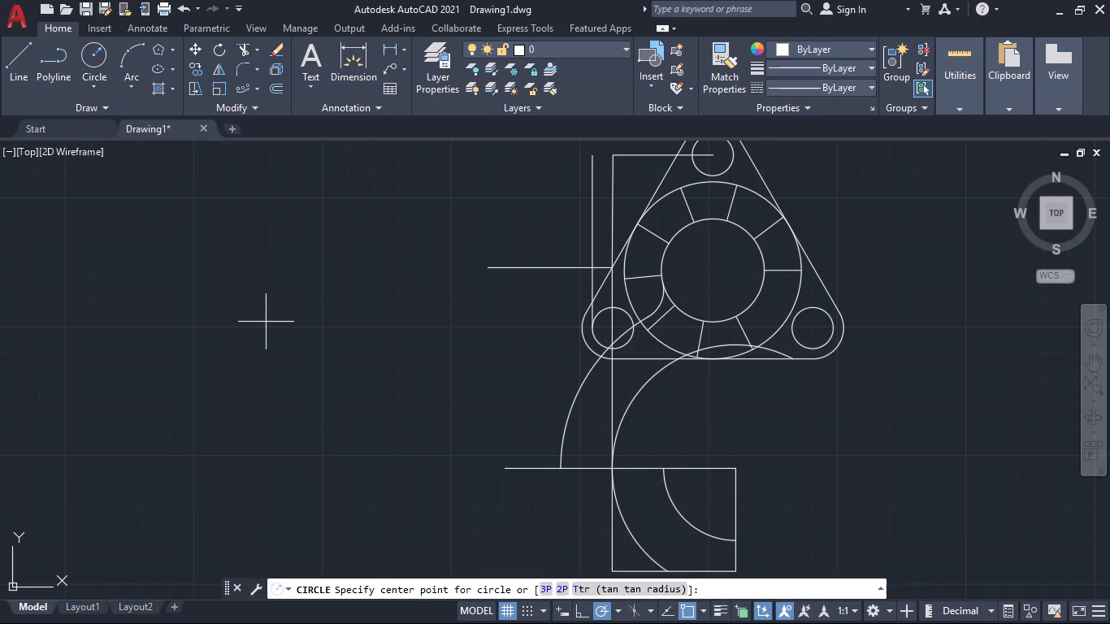
click(266, 321)
text(15)
key(Return)
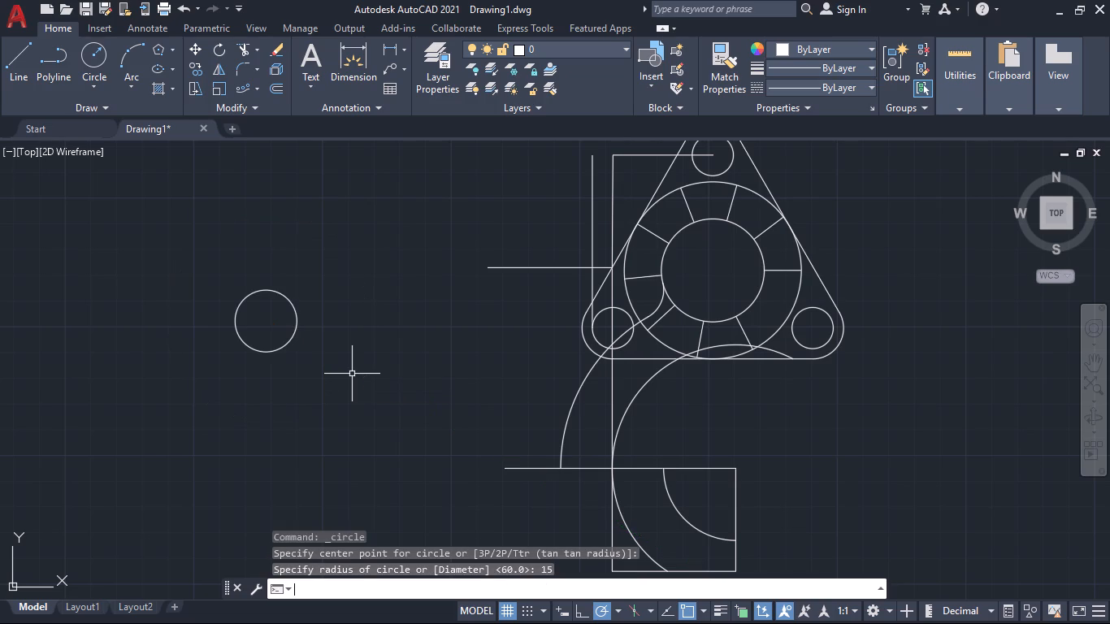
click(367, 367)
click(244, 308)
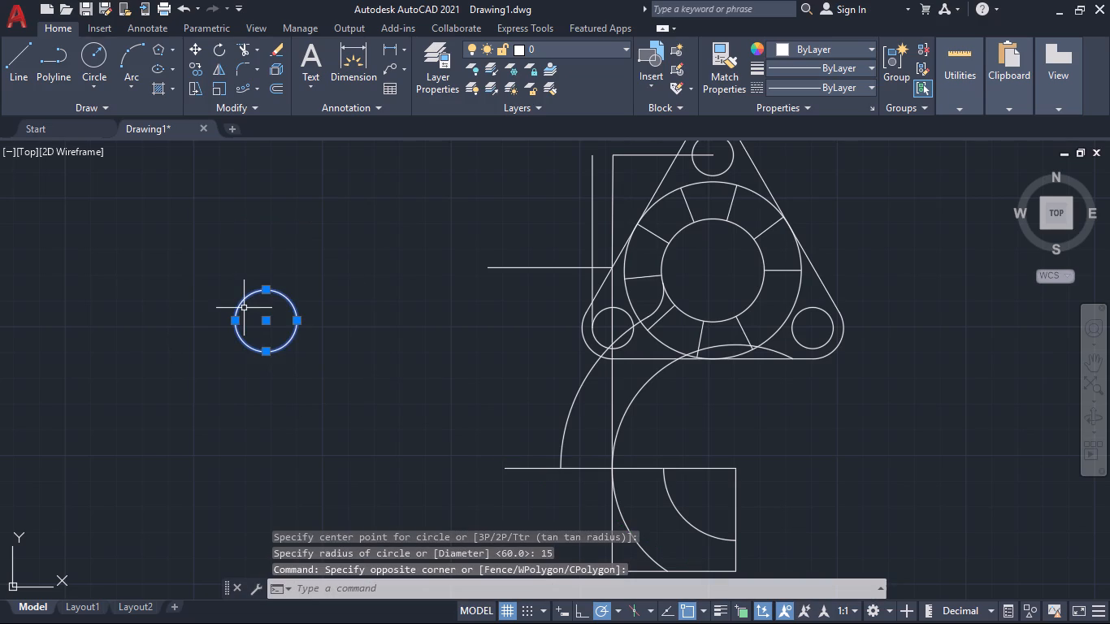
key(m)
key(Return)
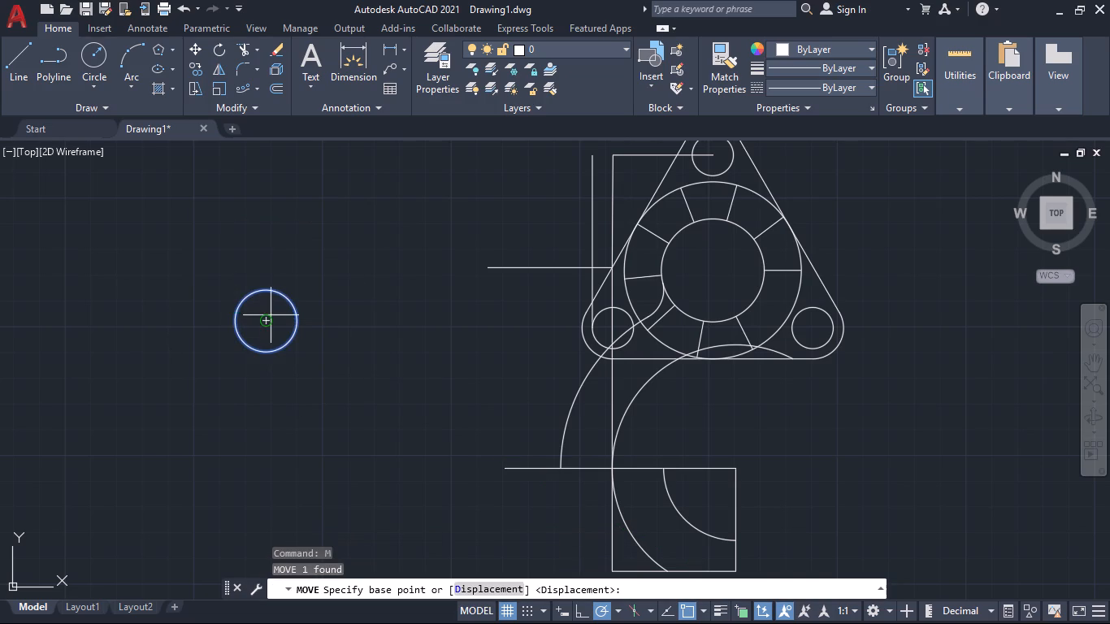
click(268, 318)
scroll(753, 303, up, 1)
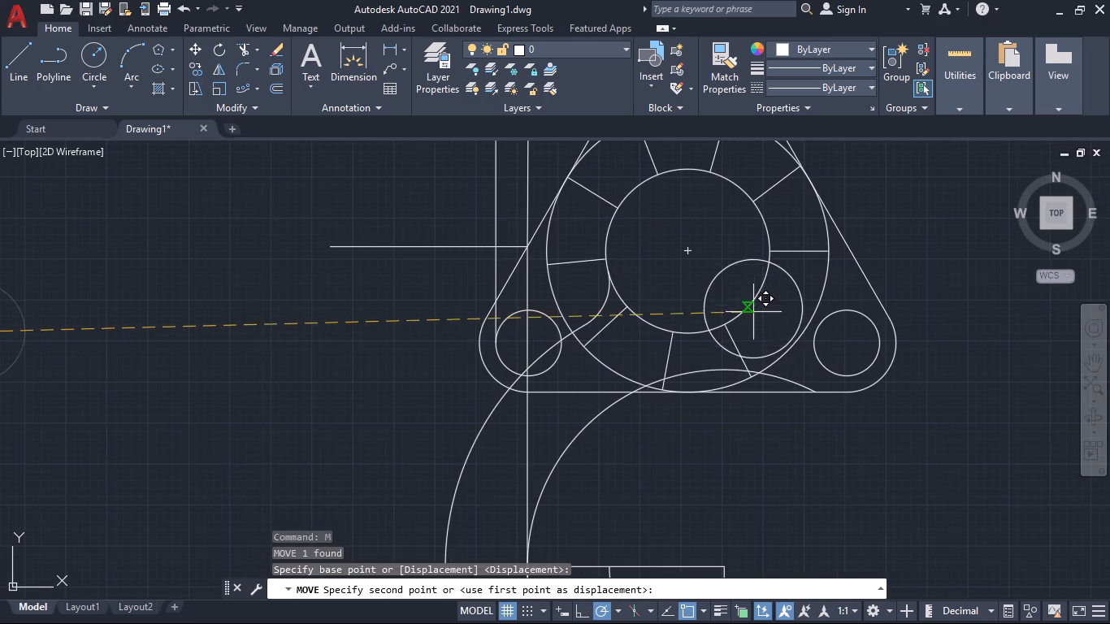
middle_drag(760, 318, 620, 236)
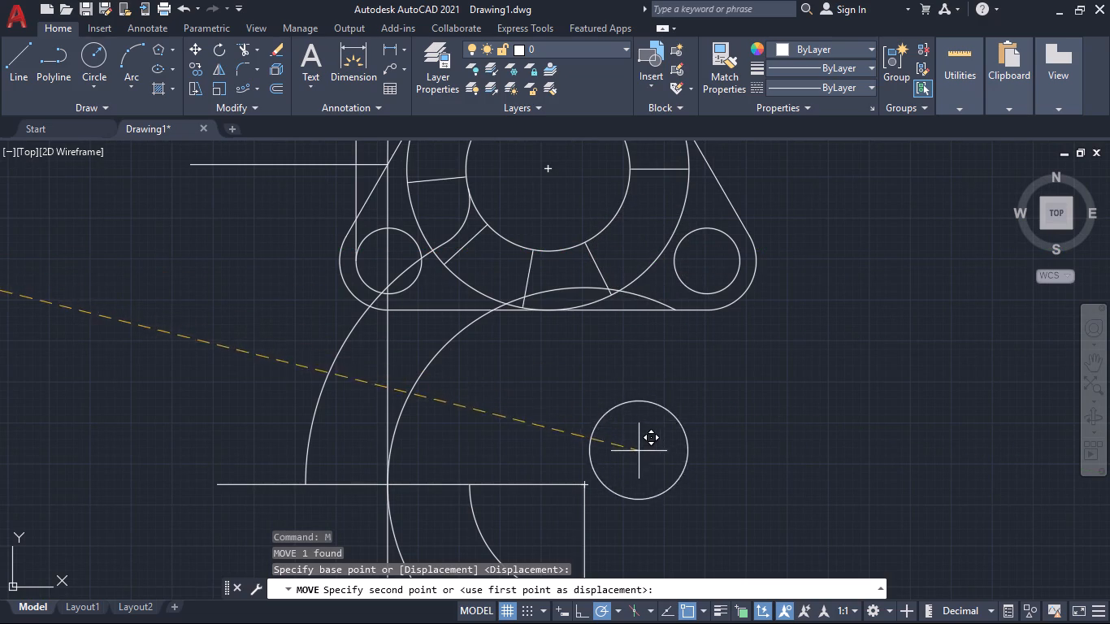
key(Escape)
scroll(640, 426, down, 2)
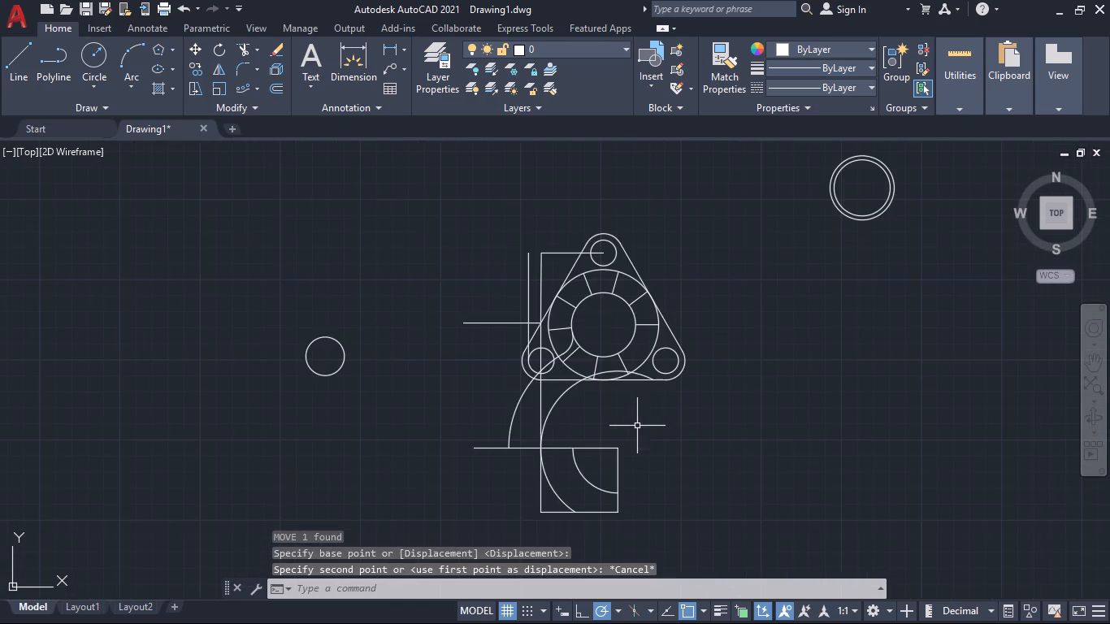
Trim away the two pipe arc segments lying inside the 60 by 50 rectangle.
middle_drag(635, 423, 692, 413)
text(tr)
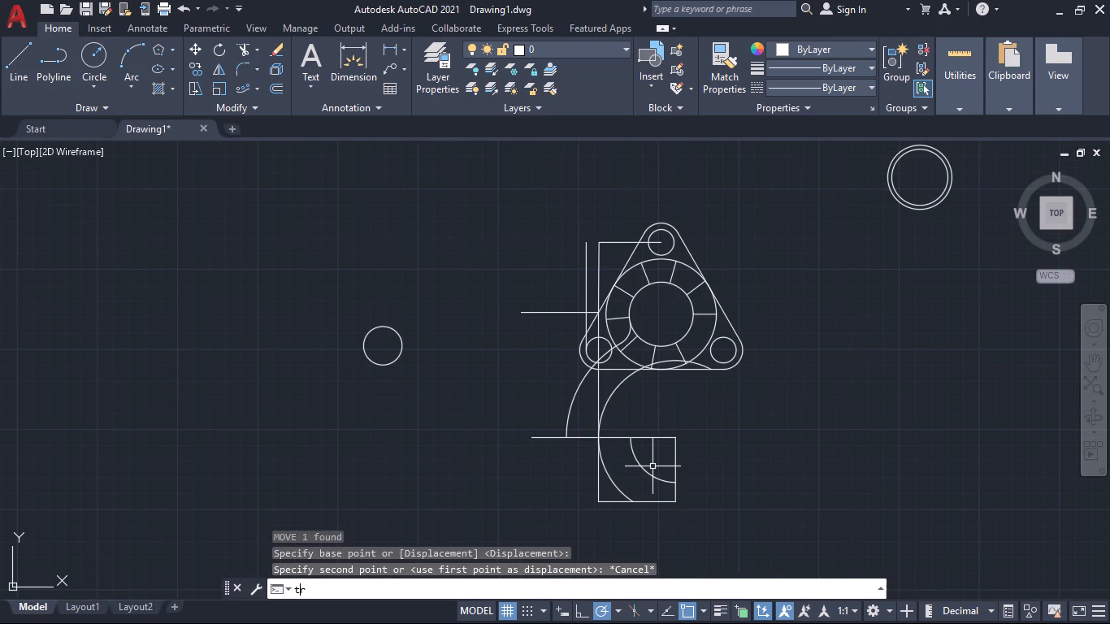
key(Return)
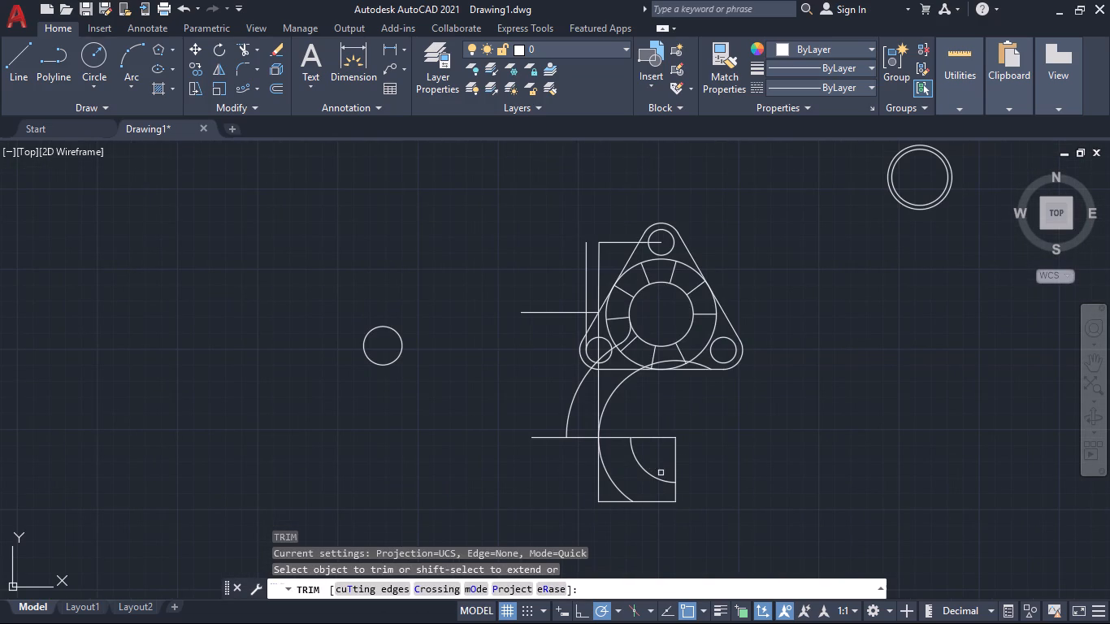
shift+click(663, 472)
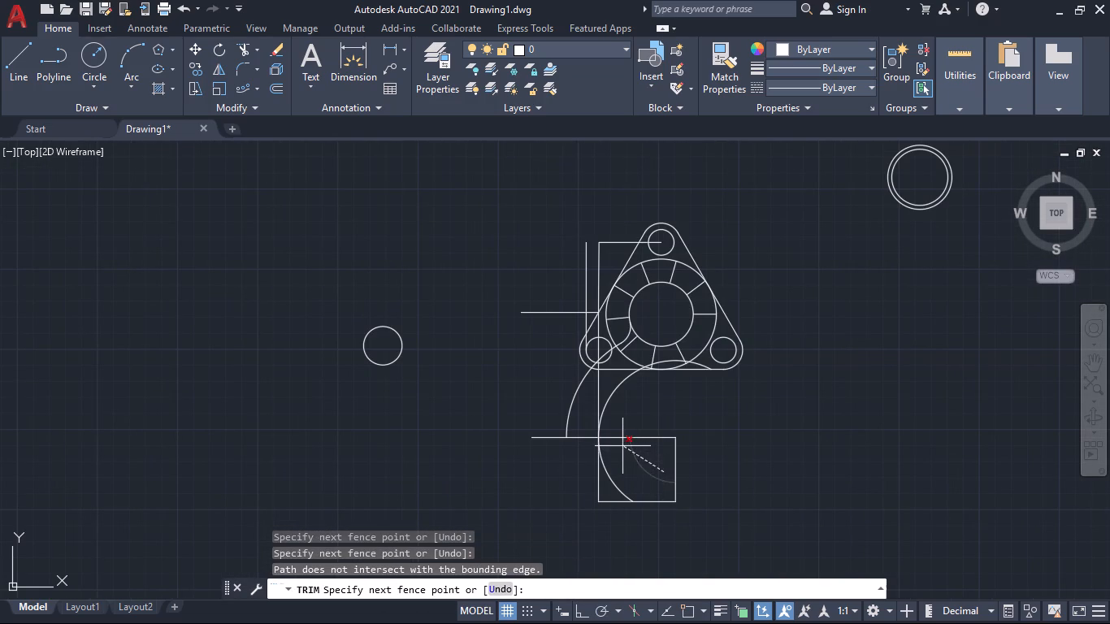
scroll(626, 448, up, 4)
click(757, 472)
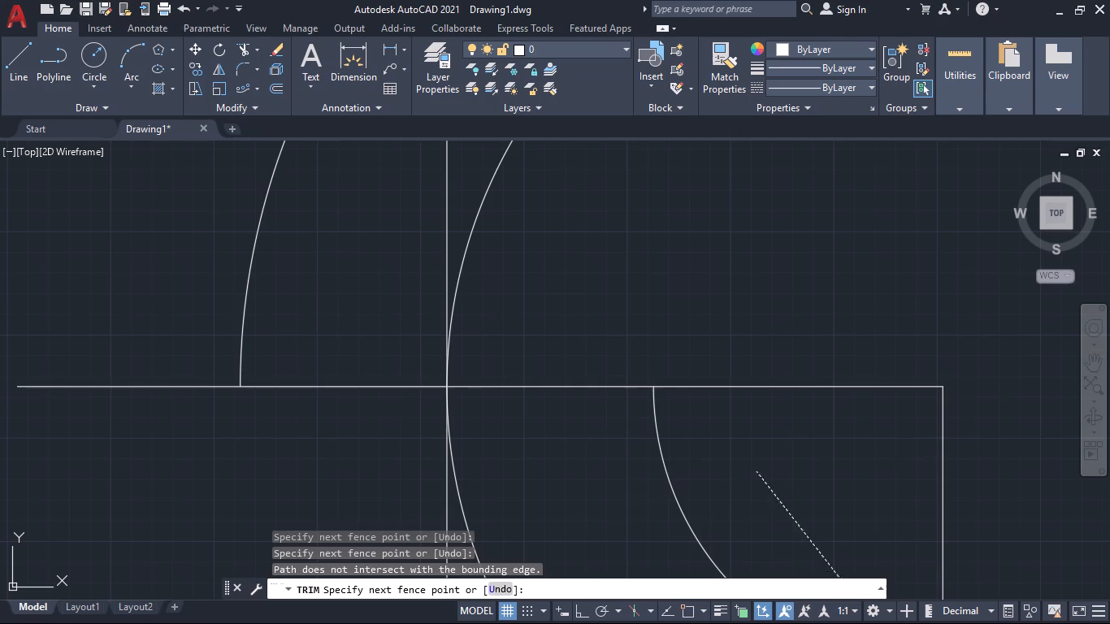
shift+click(657, 427)
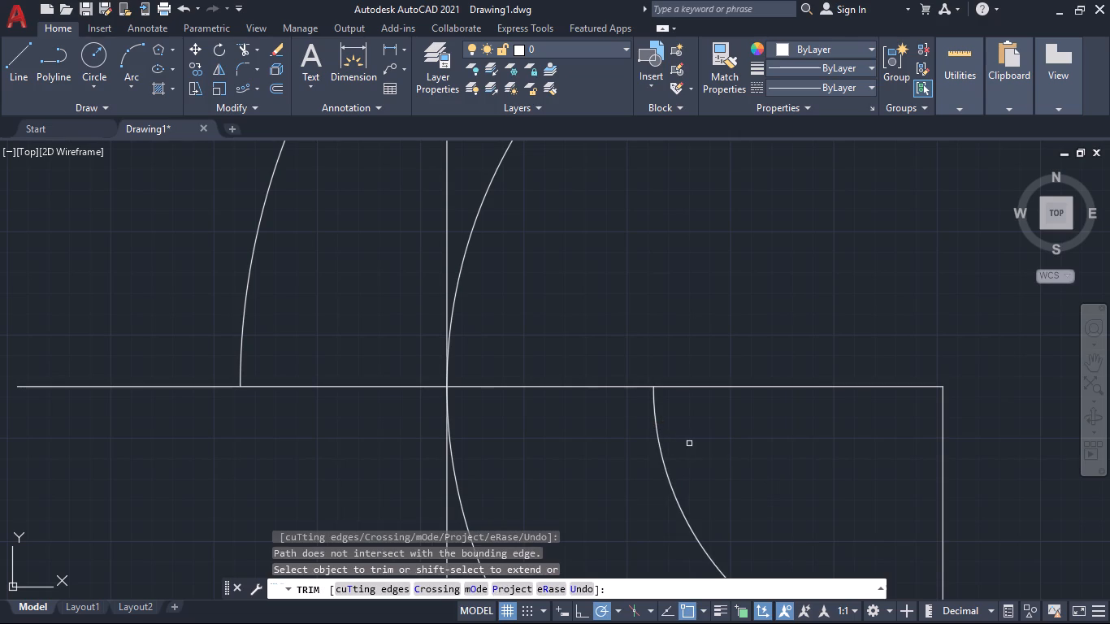
scroll(727, 454, down, 2)
middle_drag(743, 461, 718, 438)
scroll(720, 440, down, 1)
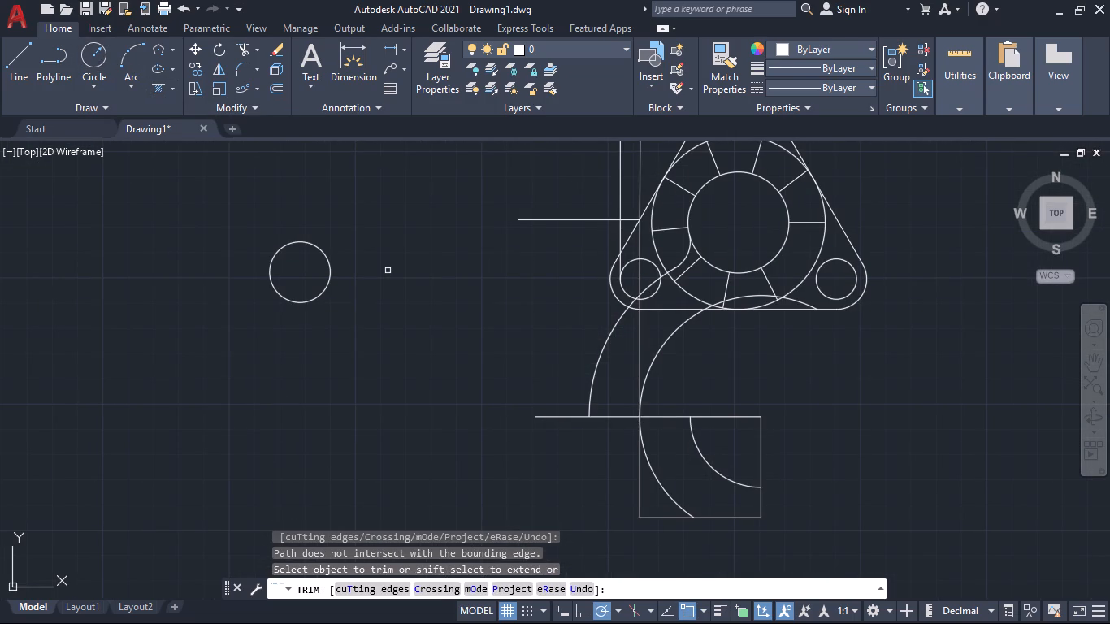
click(699, 444)
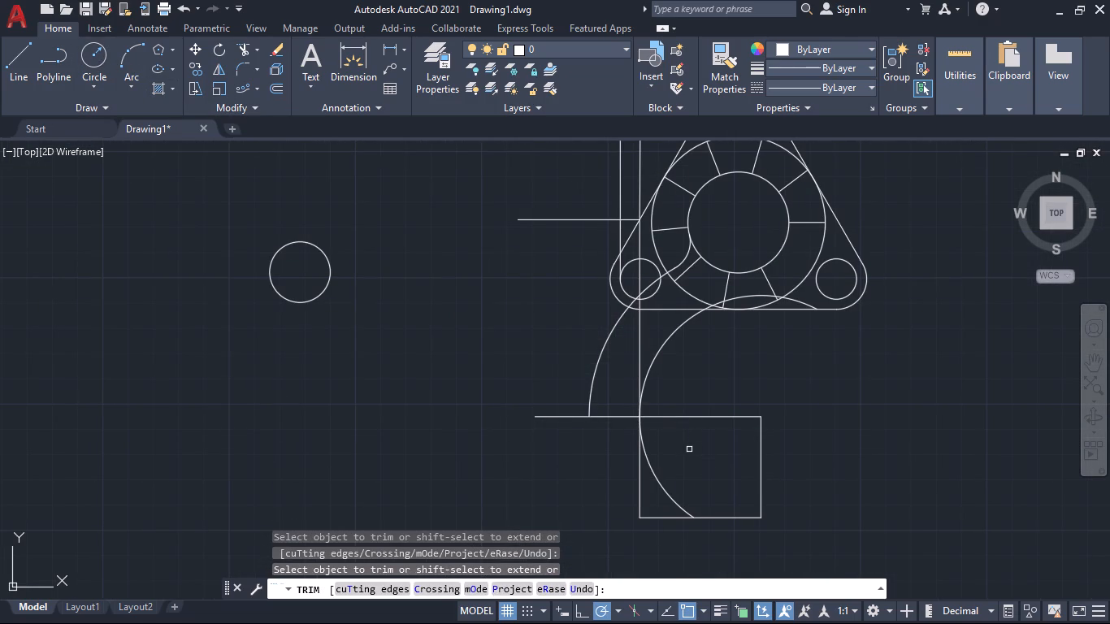
click(658, 482)
Offset the middle pipe arc 25 mm inward, toward its centre at the rectangle's upper-right corner.
middle_drag(350, 193, 384, 250)
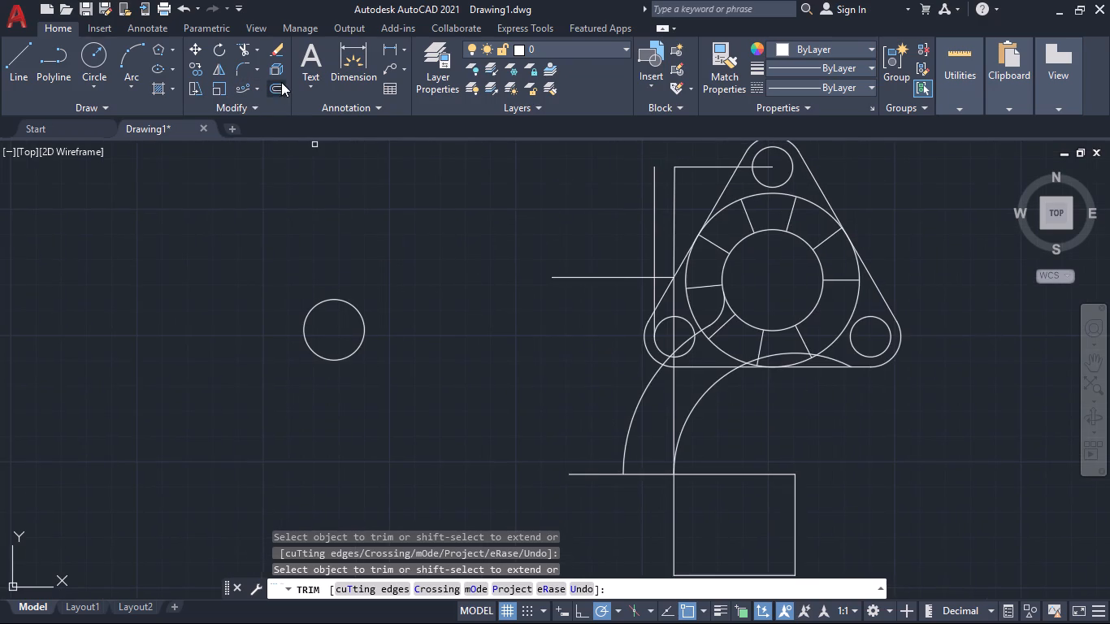
click(278, 89)
middle_drag(425, 284, 316, 153)
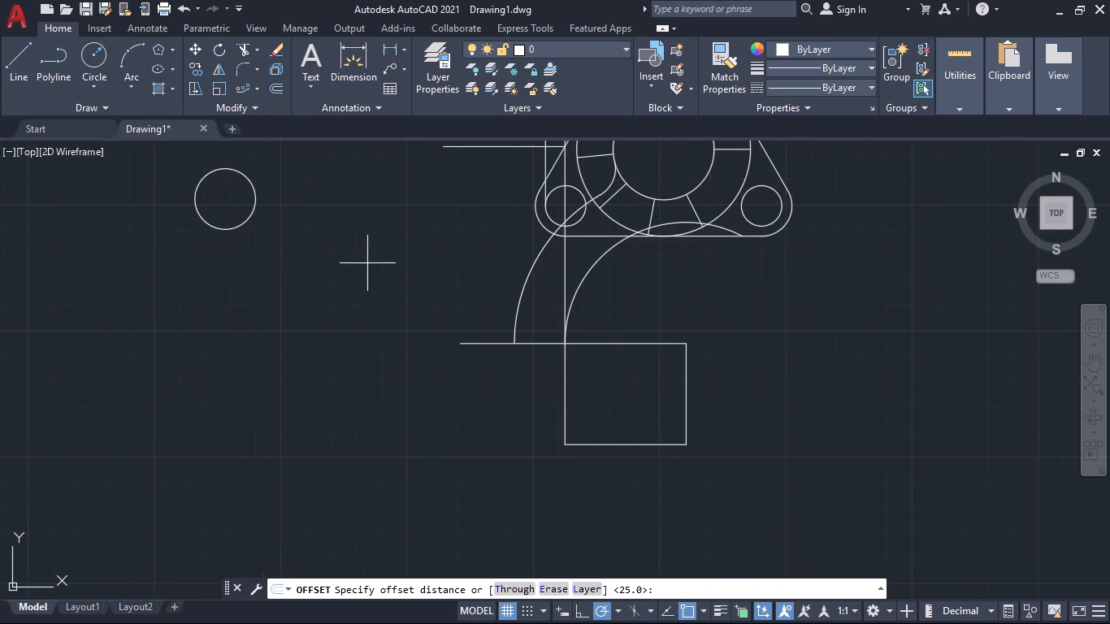
middle_drag(374, 270, 290, 289)
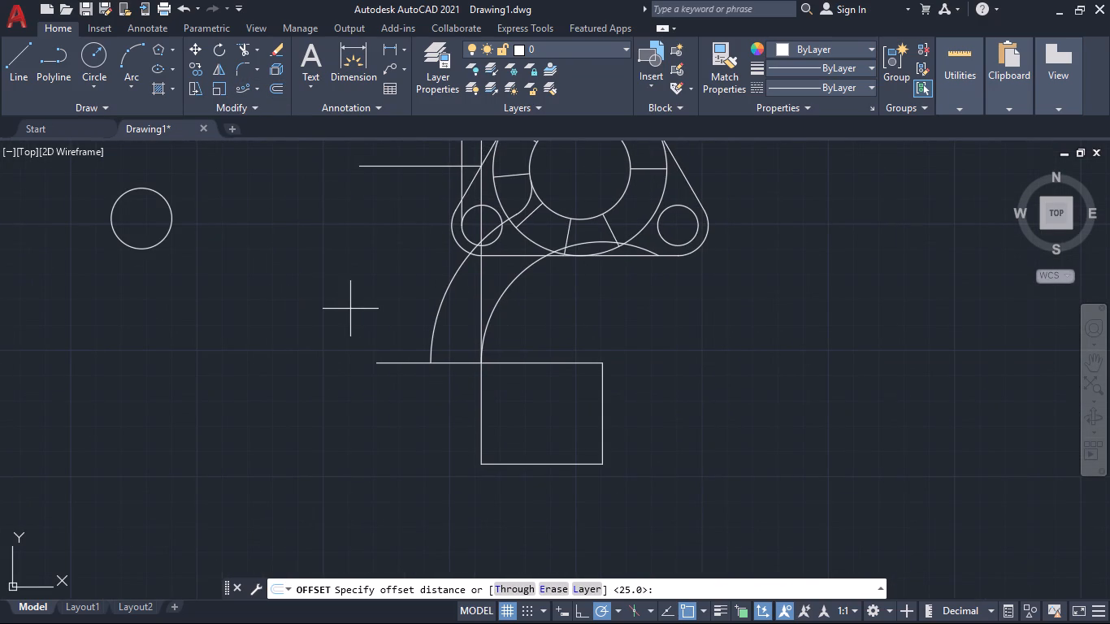
text(25)
key(Return)
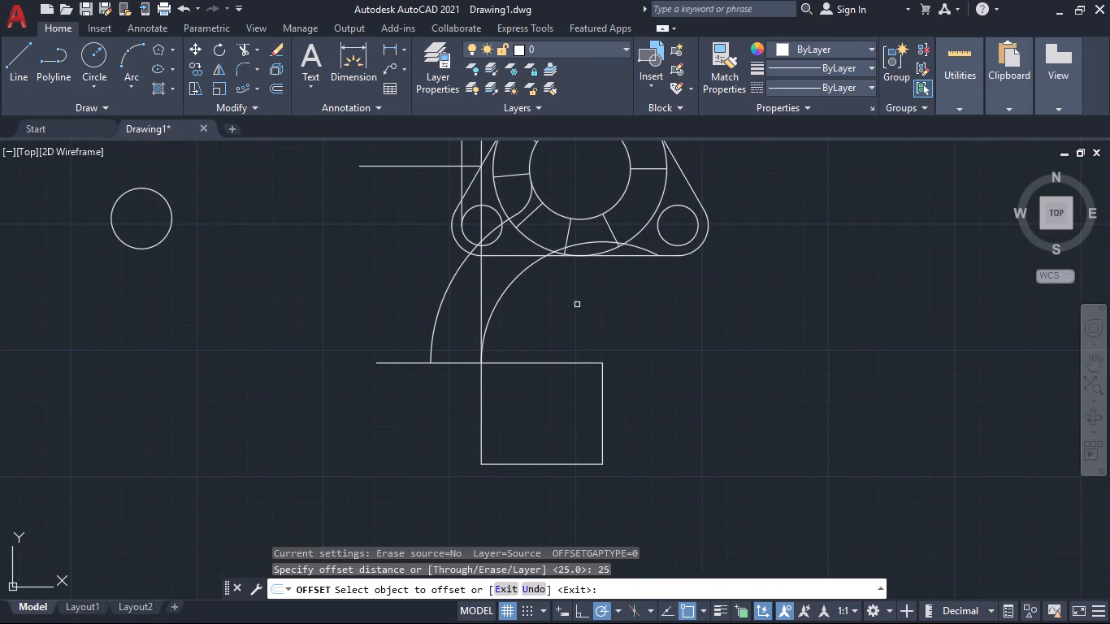
click(497, 307)
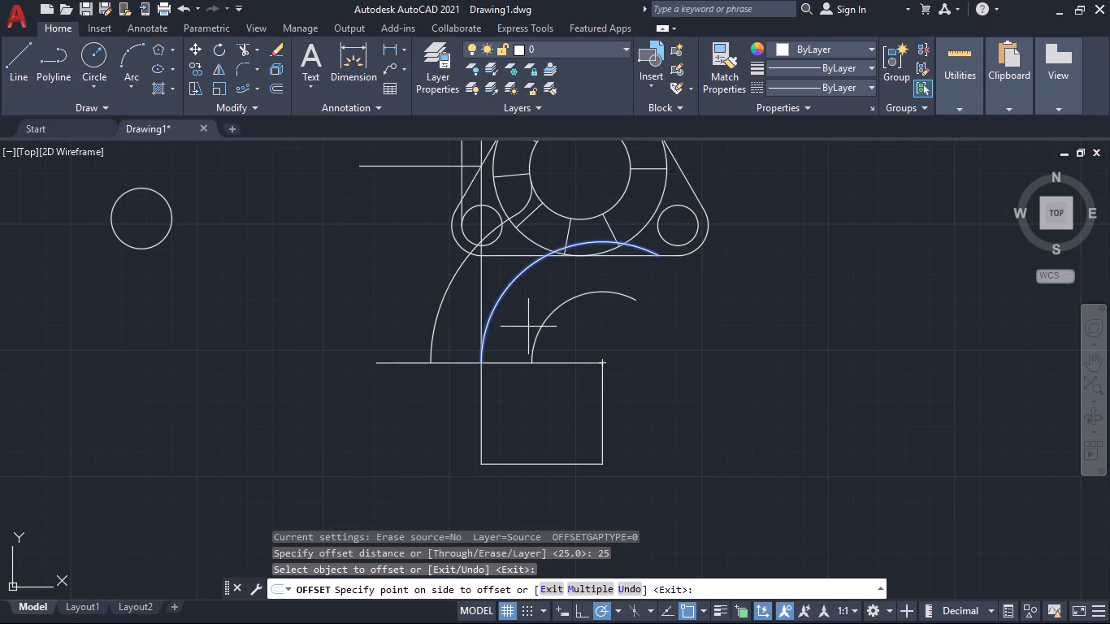
click(529, 327)
middle_drag(745, 335, 731, 385)
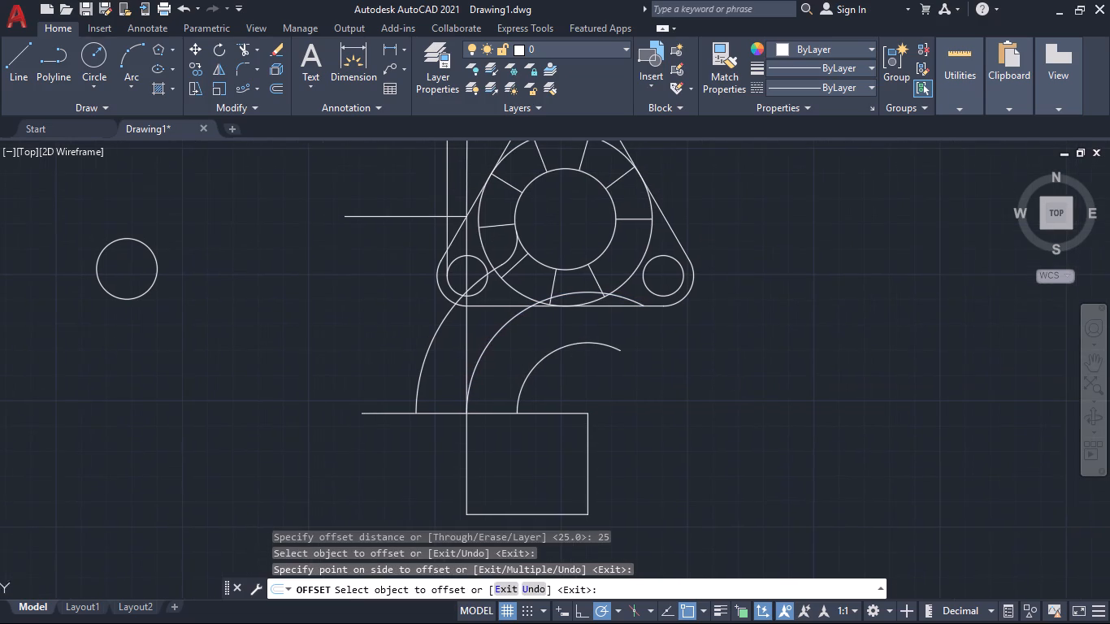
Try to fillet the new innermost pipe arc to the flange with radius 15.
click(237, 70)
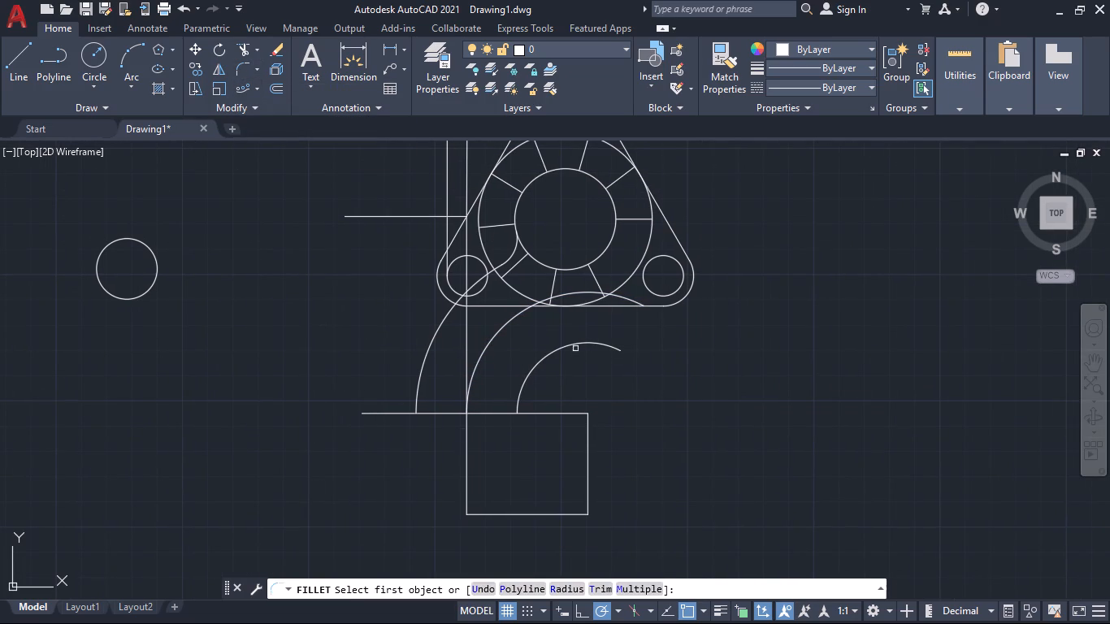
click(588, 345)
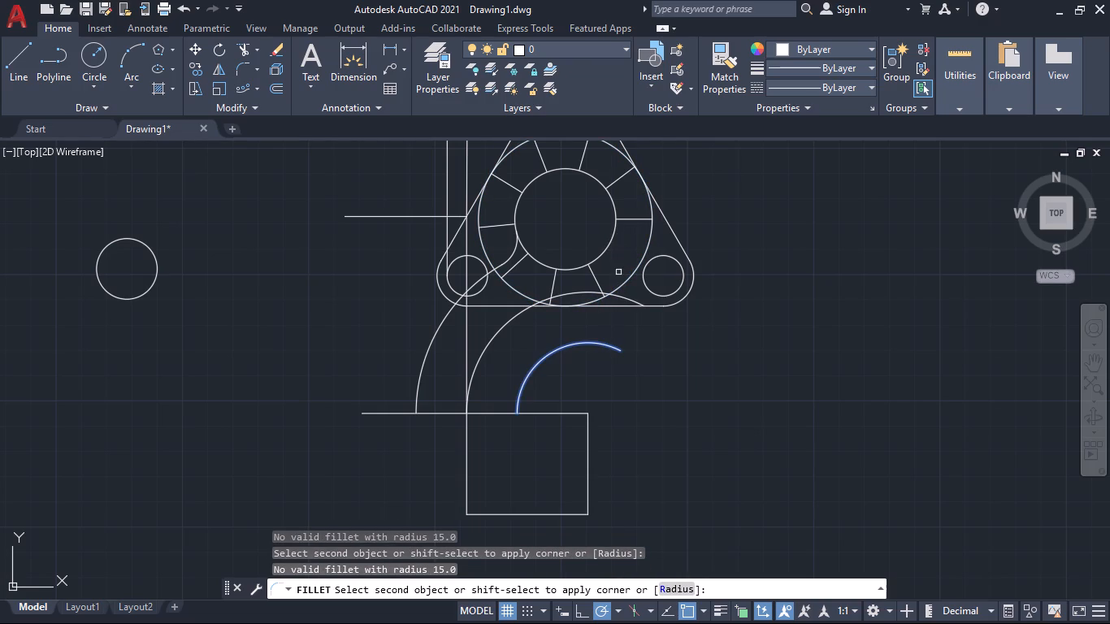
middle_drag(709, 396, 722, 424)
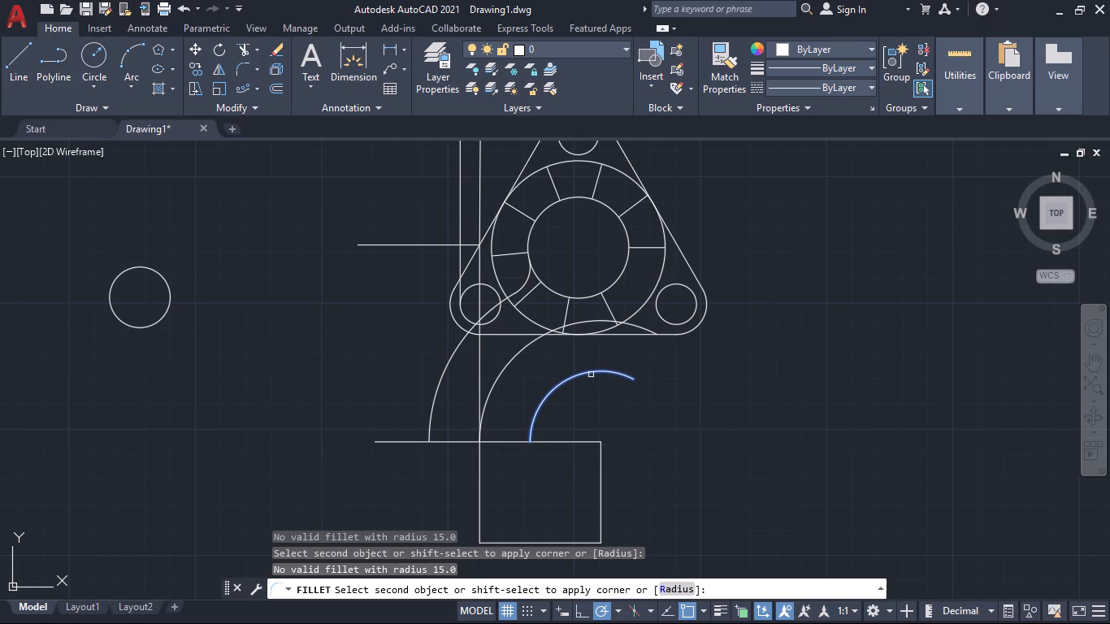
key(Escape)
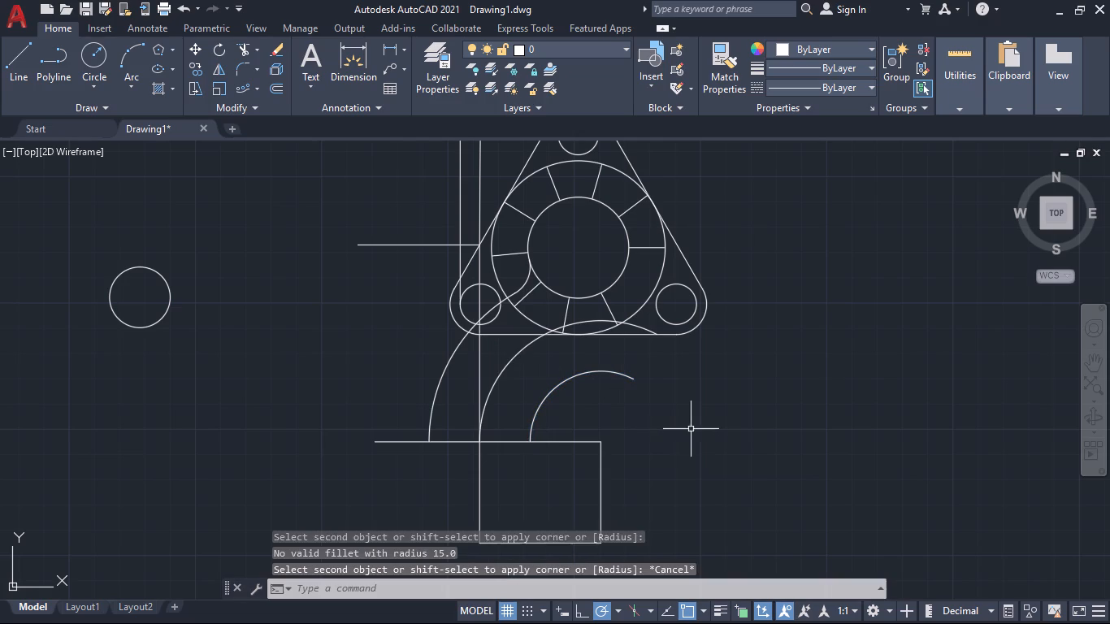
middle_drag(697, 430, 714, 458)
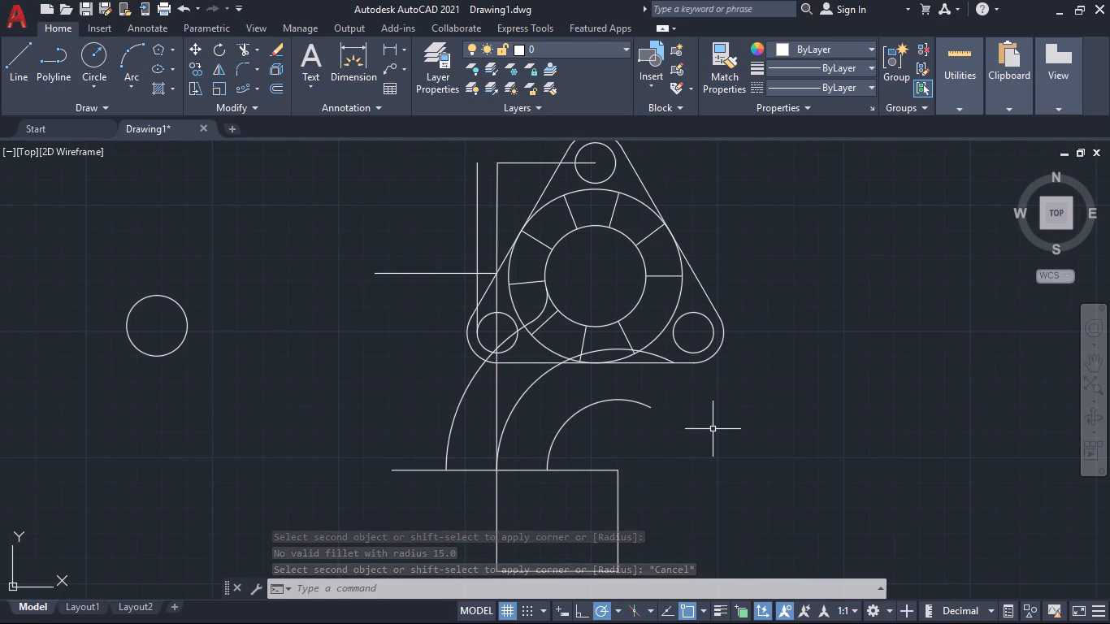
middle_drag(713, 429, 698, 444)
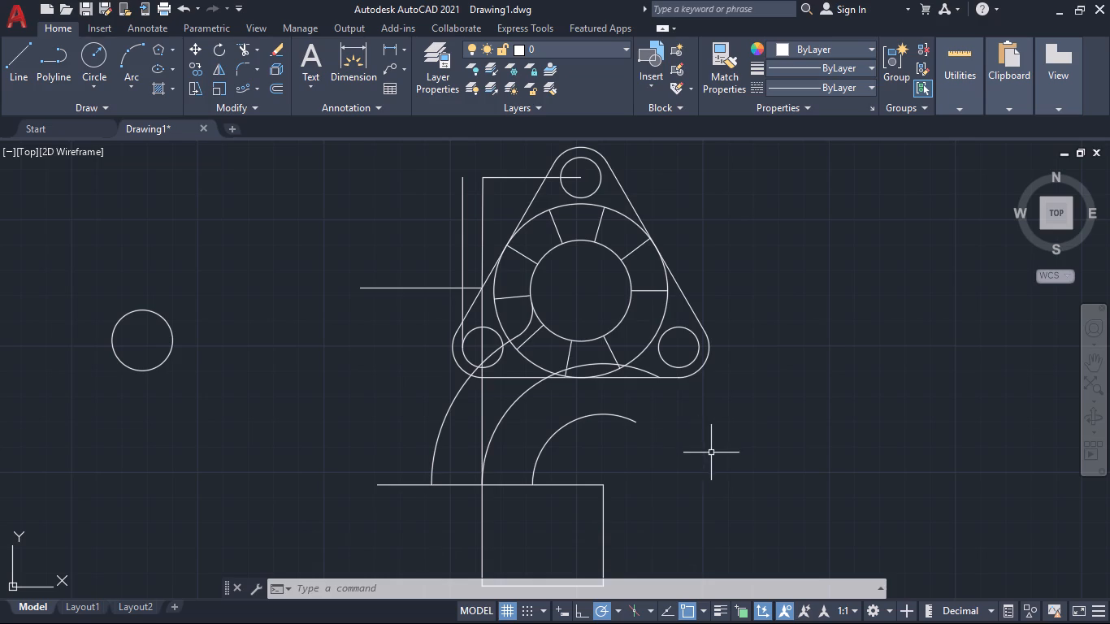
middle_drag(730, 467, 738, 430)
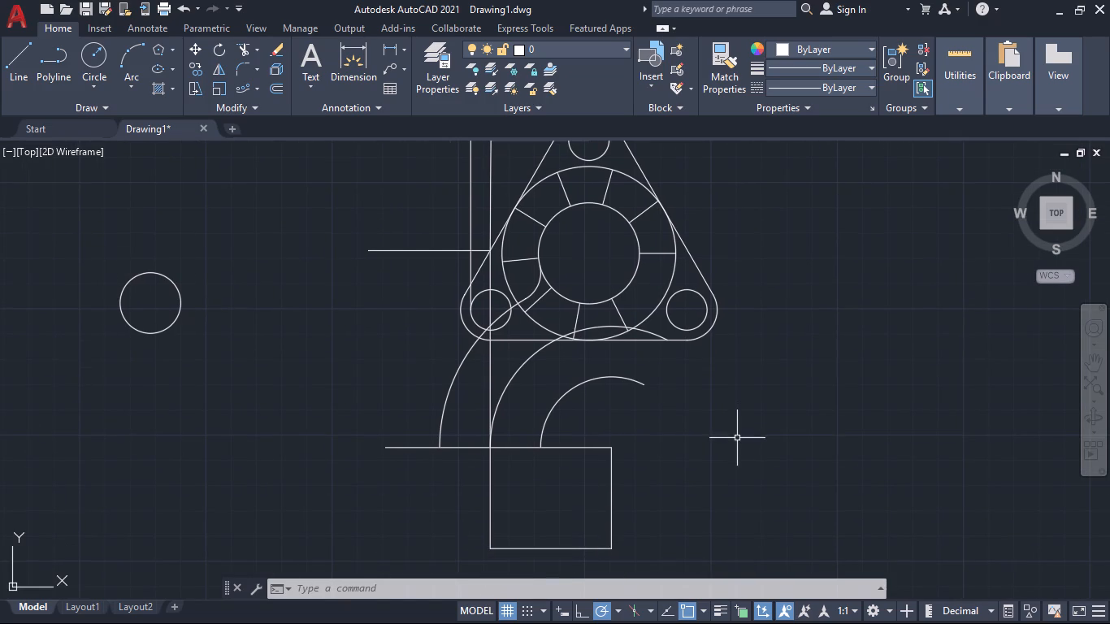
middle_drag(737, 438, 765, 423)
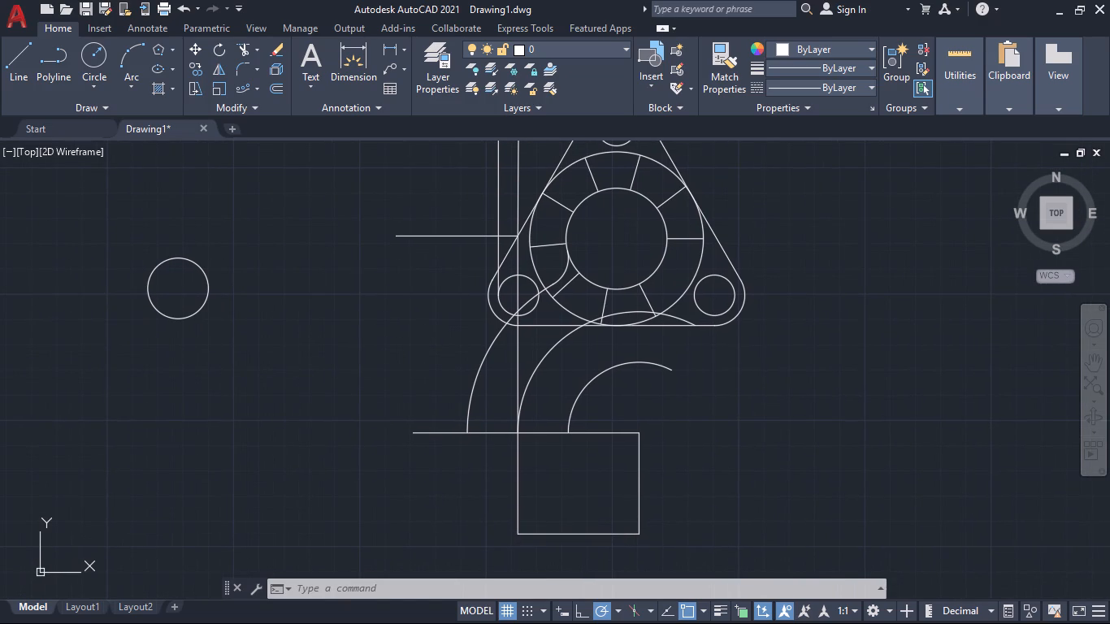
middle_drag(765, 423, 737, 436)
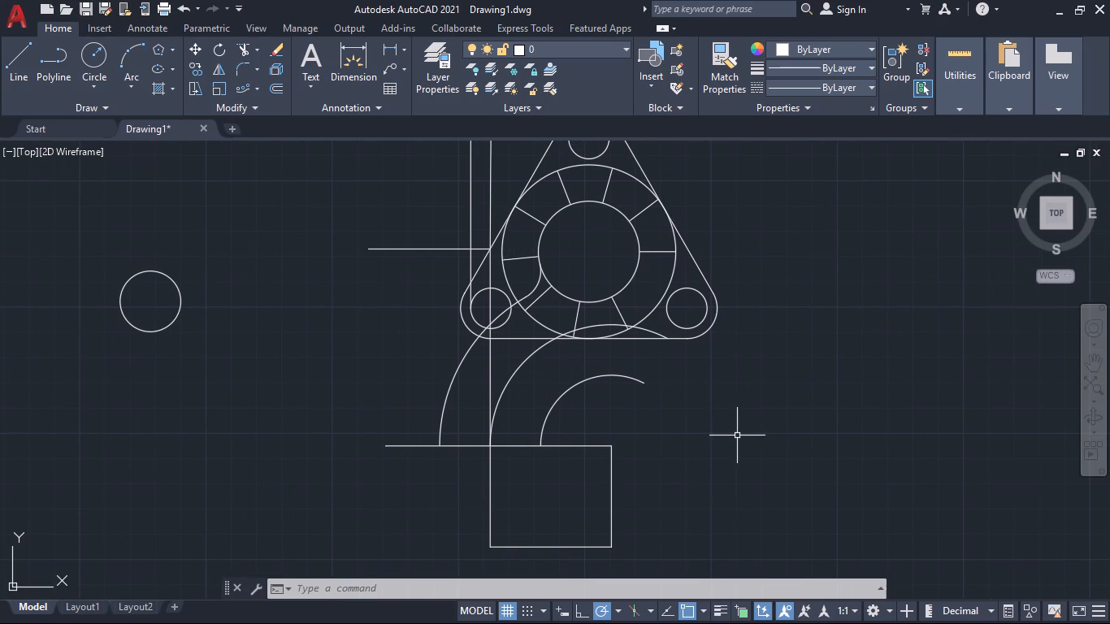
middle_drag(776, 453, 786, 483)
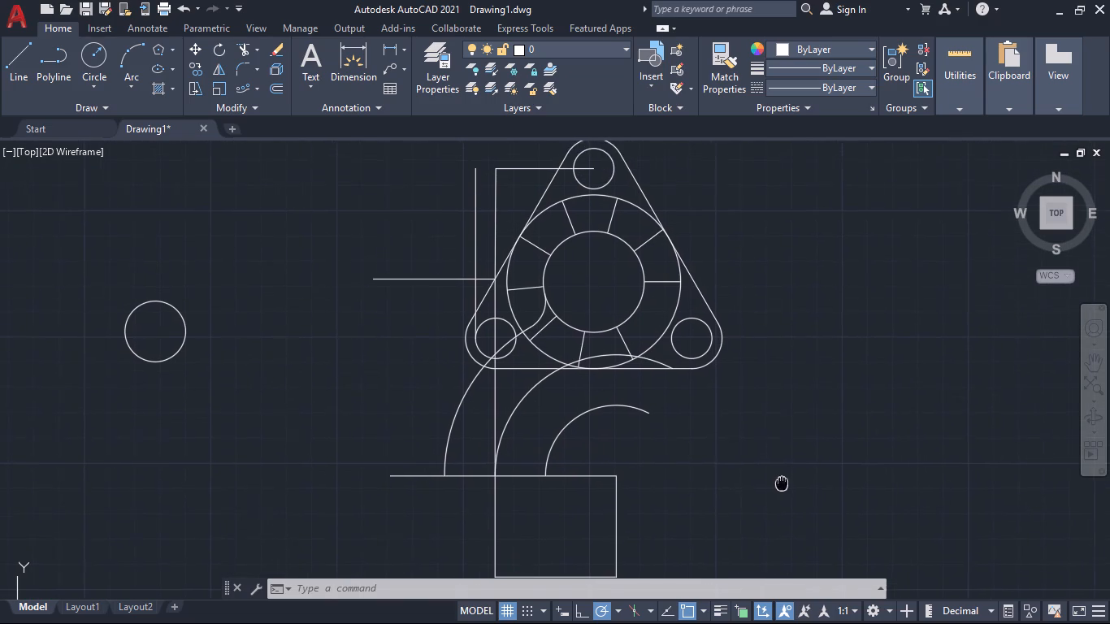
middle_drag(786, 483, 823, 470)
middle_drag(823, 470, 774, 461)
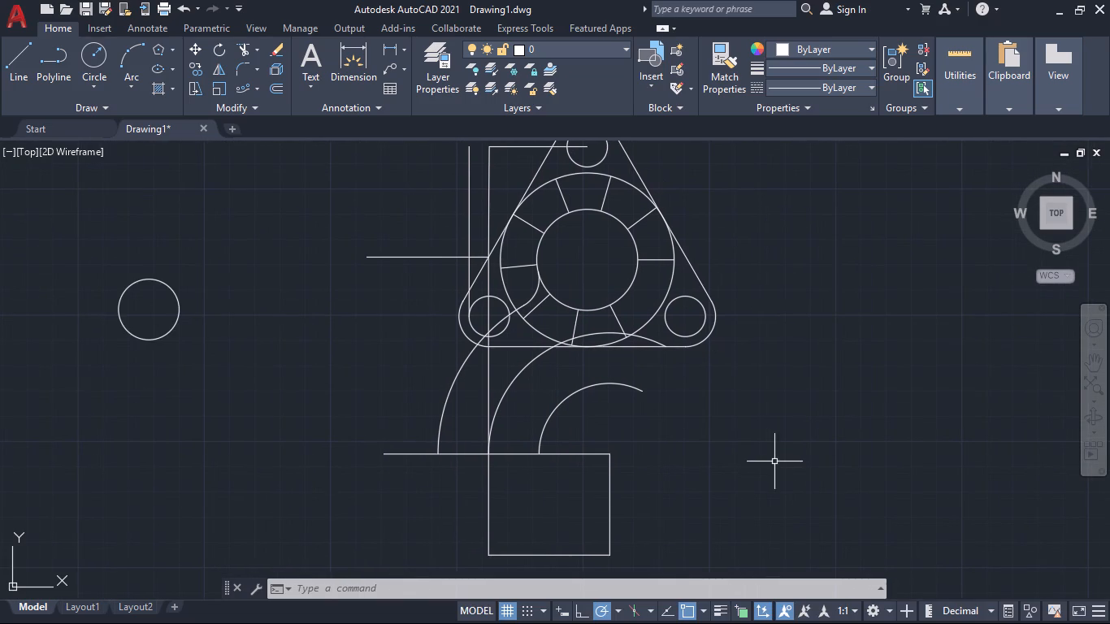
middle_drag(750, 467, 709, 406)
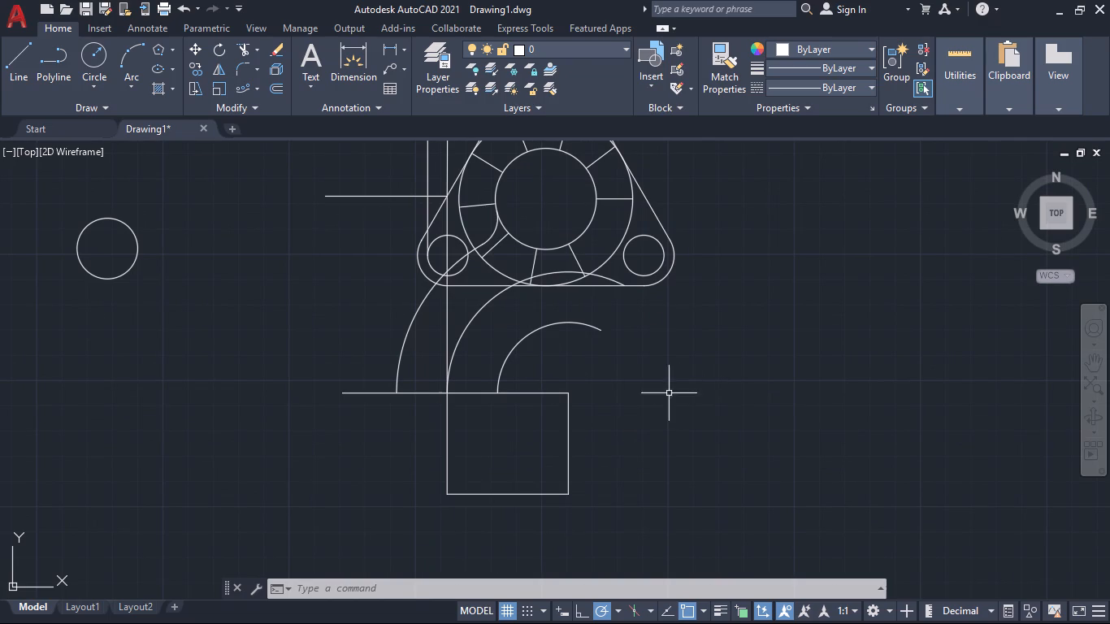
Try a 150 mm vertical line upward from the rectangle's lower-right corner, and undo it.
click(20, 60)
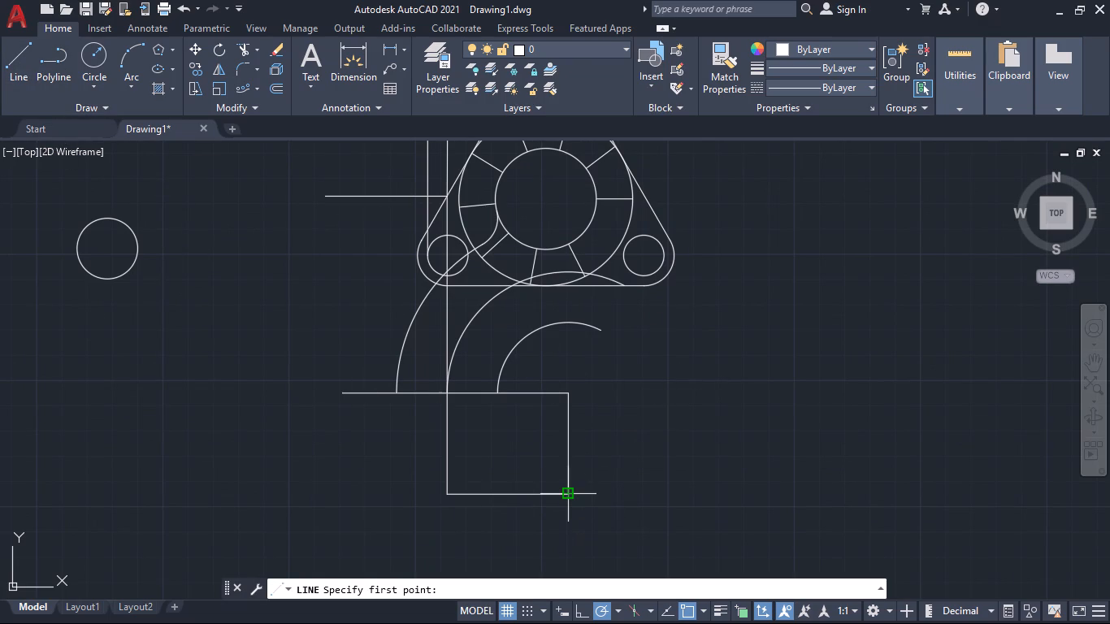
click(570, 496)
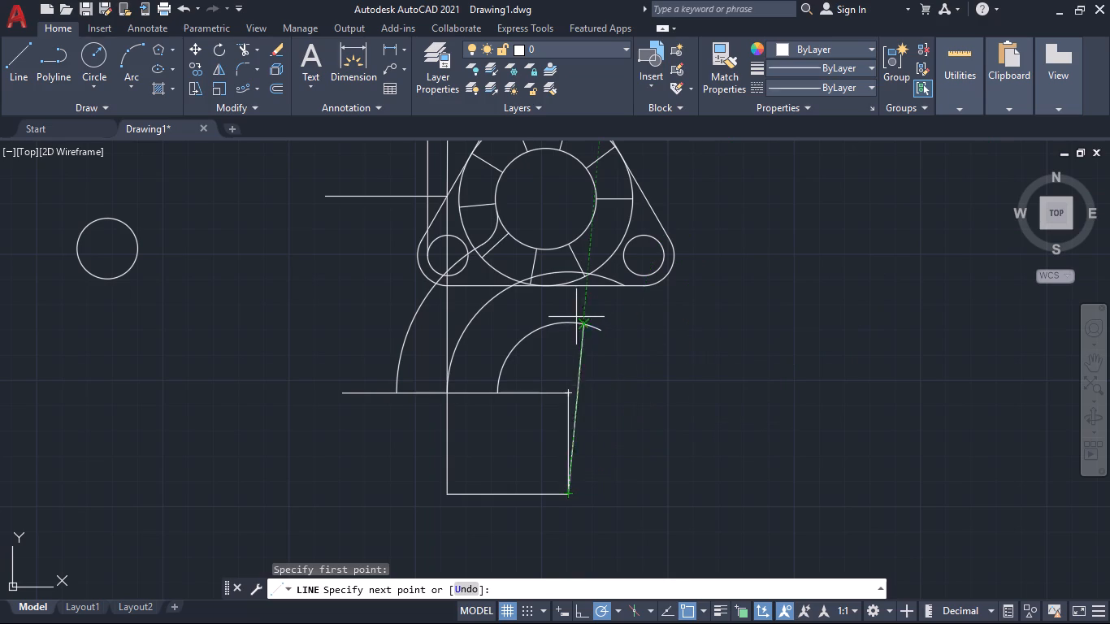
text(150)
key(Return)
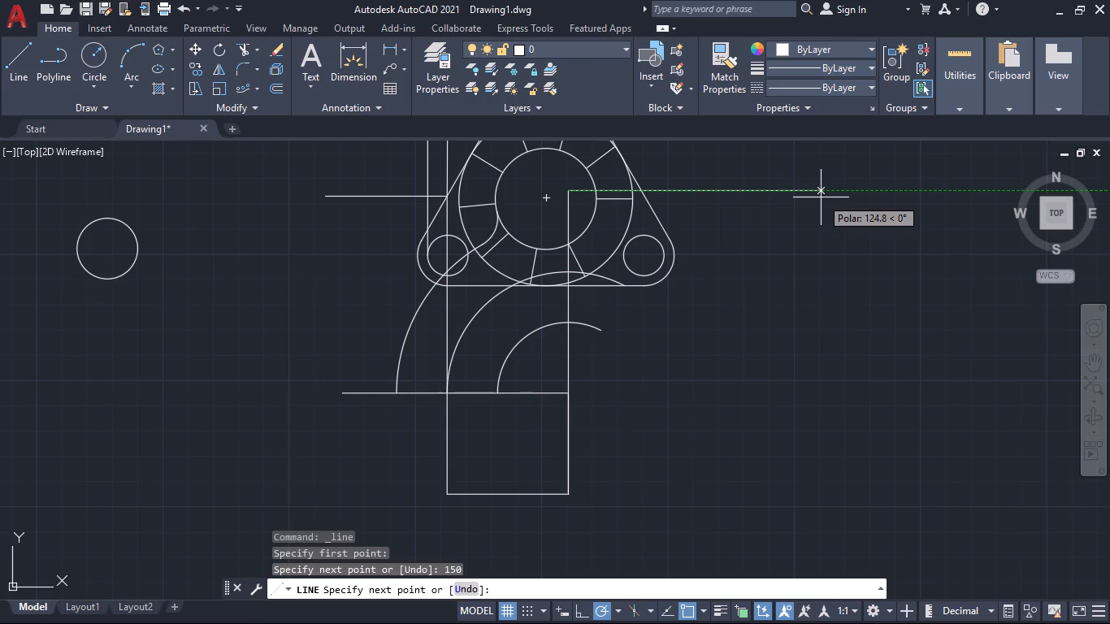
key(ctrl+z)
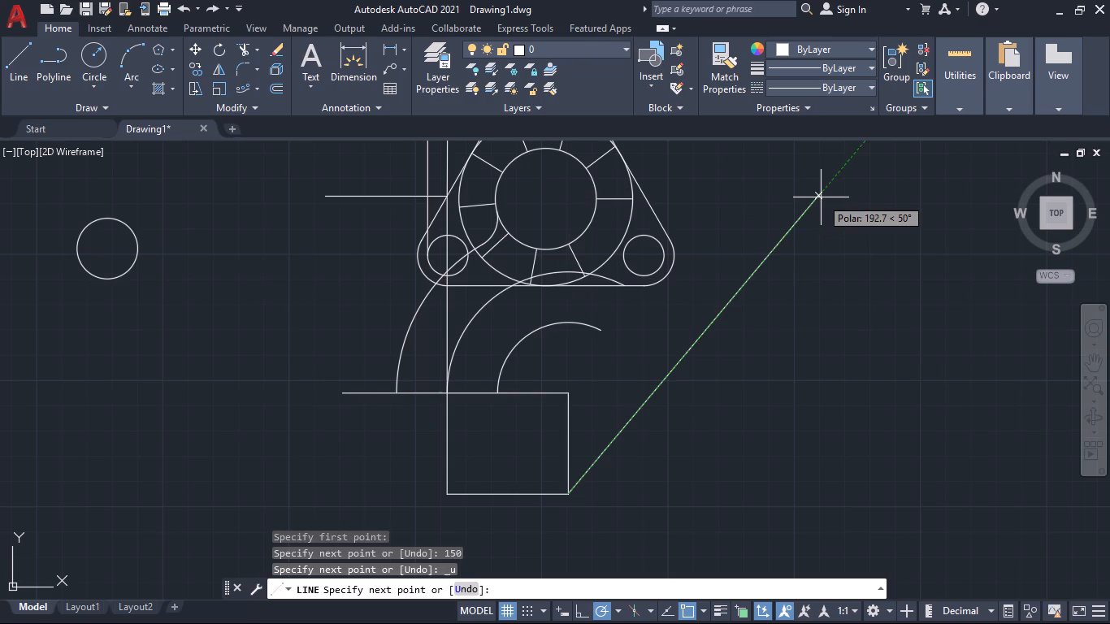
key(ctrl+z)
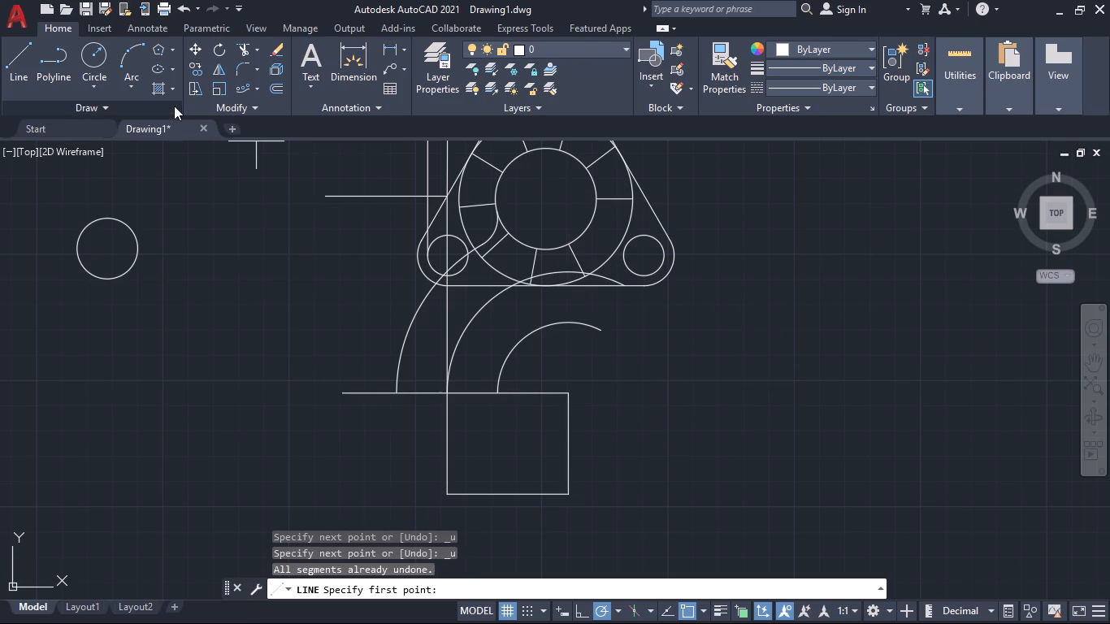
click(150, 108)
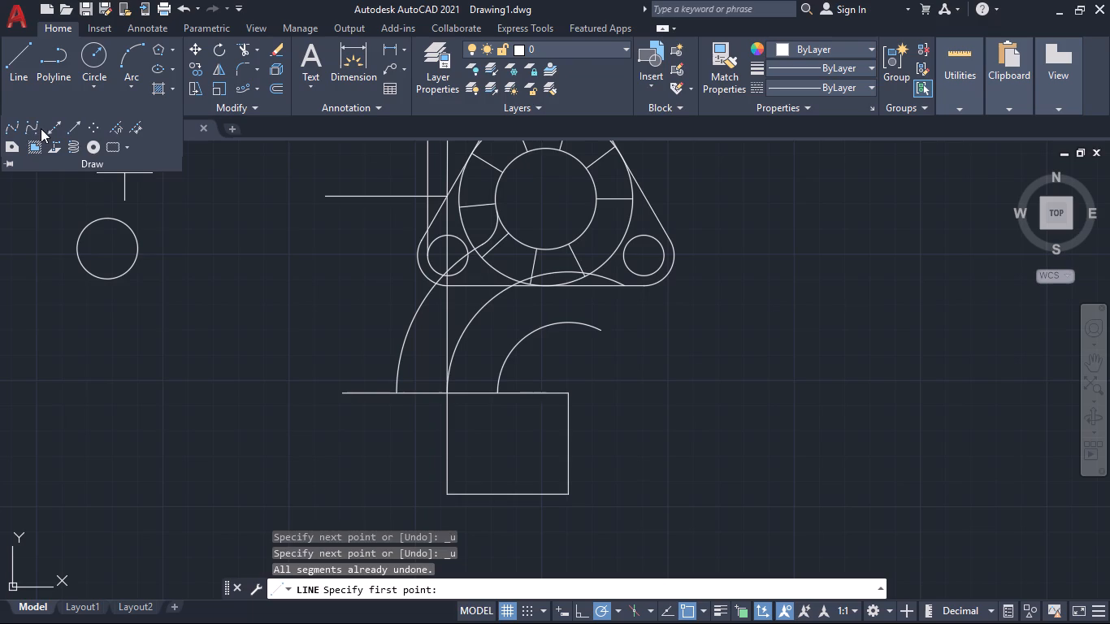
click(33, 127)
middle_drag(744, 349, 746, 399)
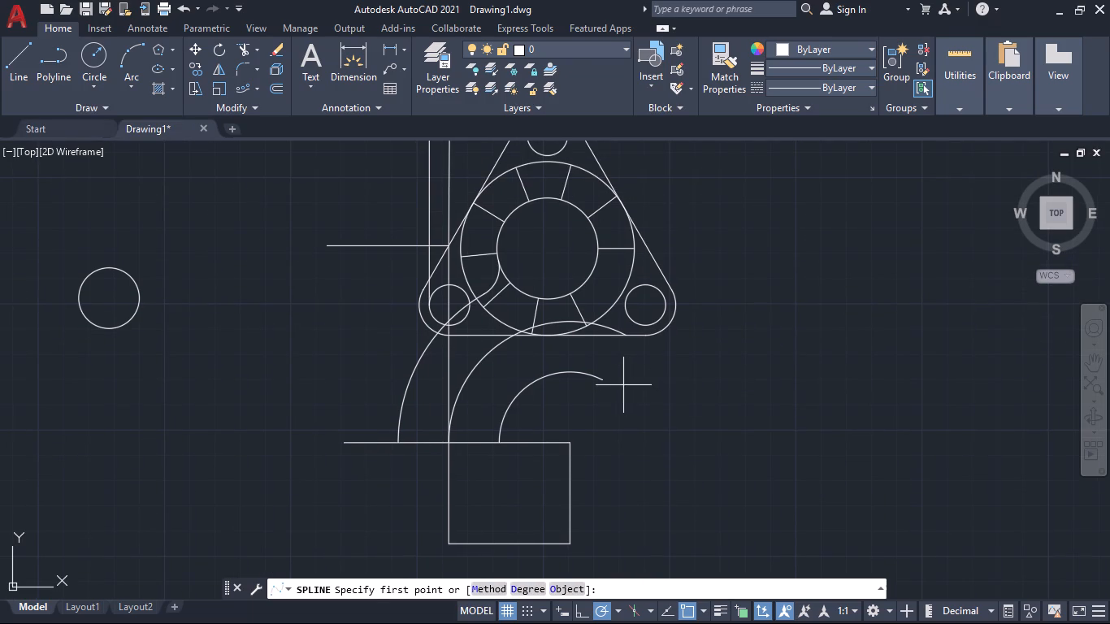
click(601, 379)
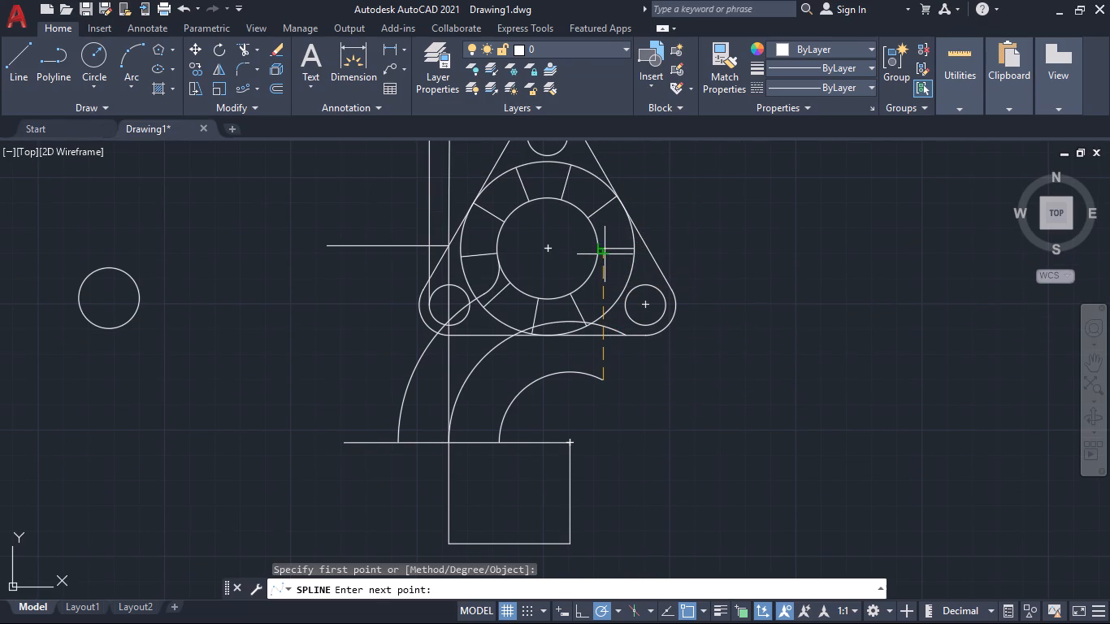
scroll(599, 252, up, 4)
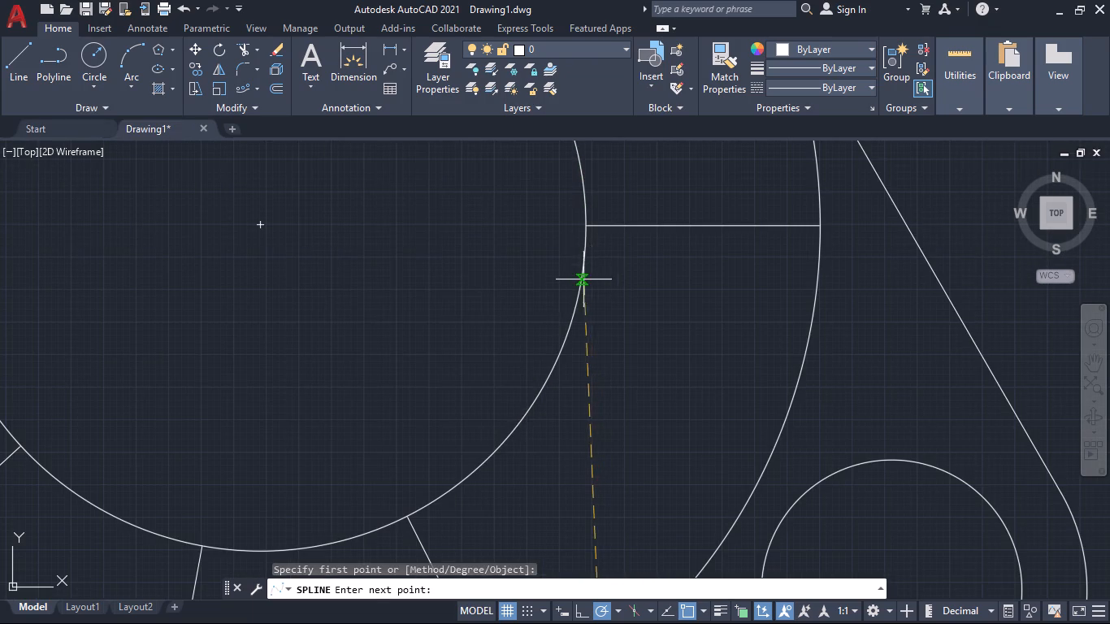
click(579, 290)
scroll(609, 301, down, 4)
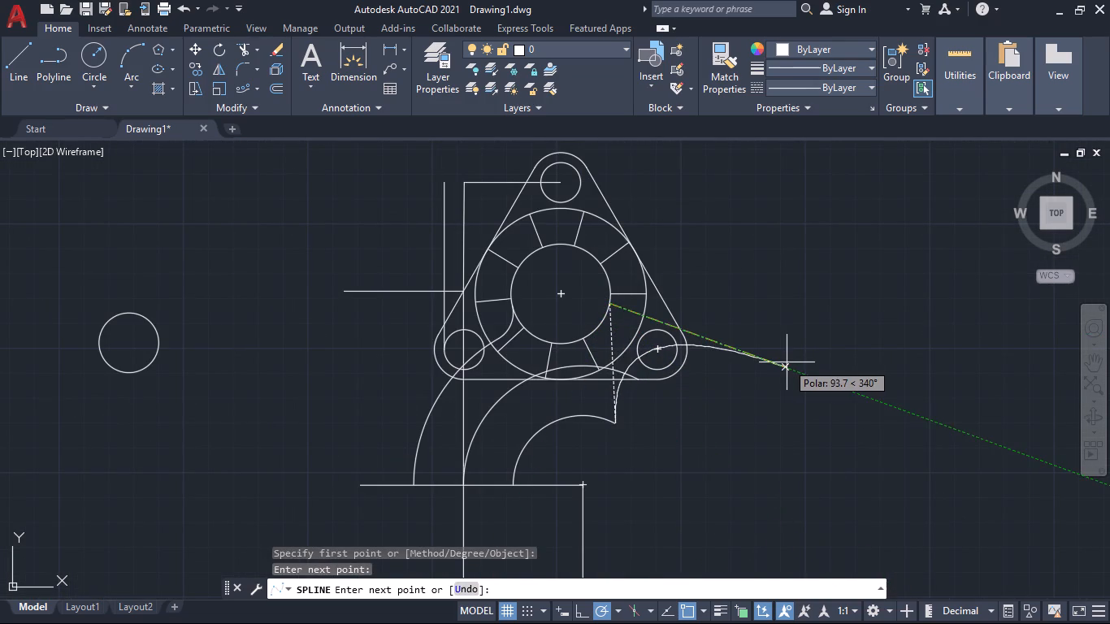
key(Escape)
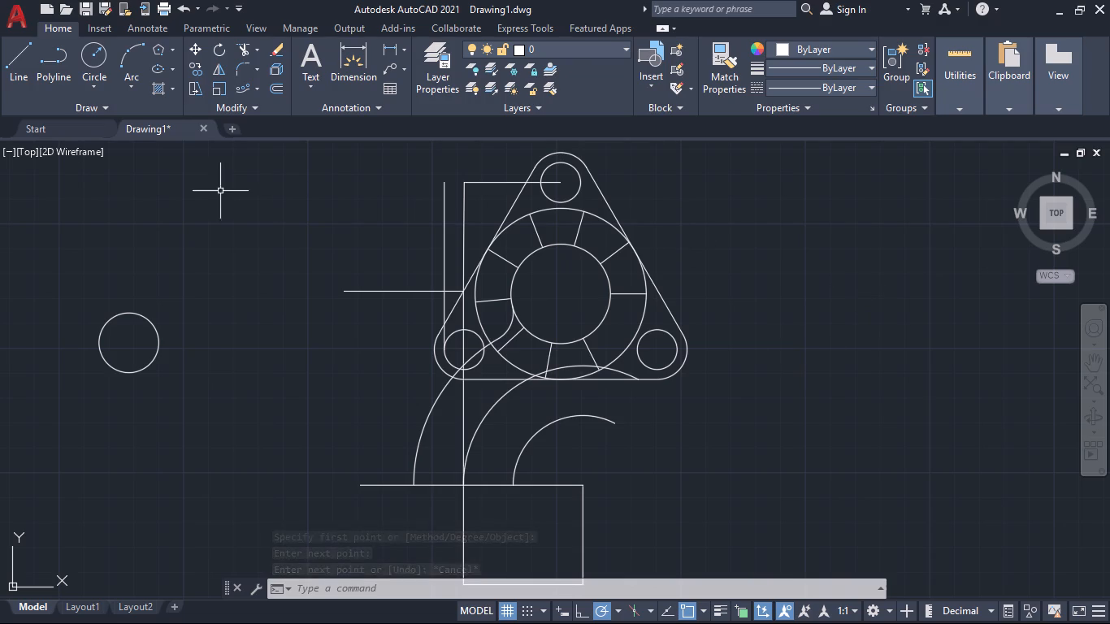
Draw a circle of radius 70 in the empty area left of the flange, above the small separate circle.
click(87, 49)
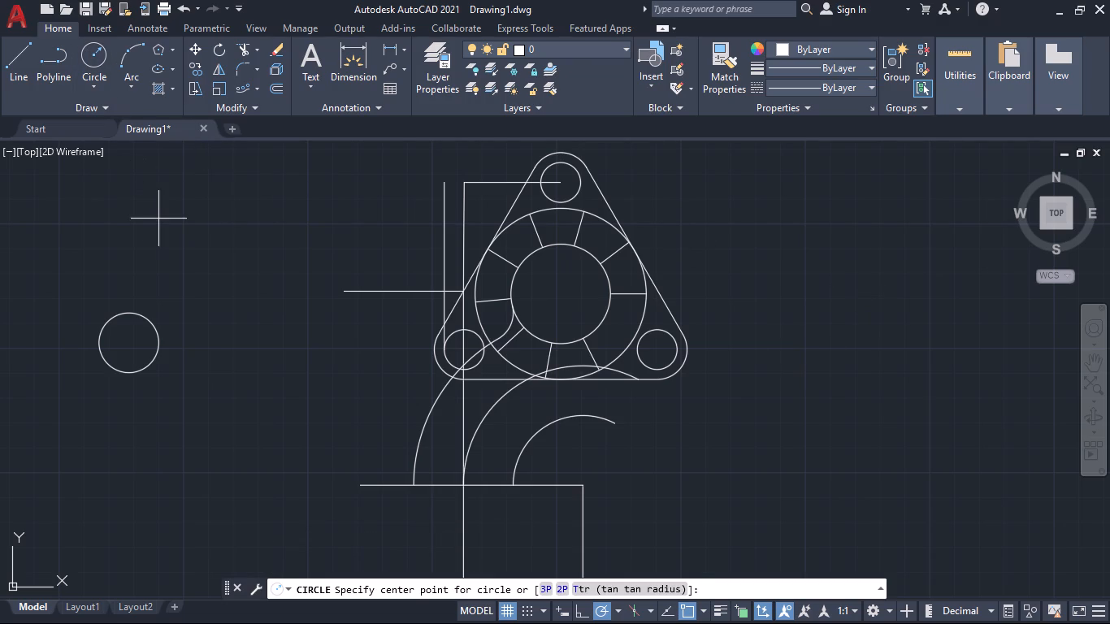
click(160, 219)
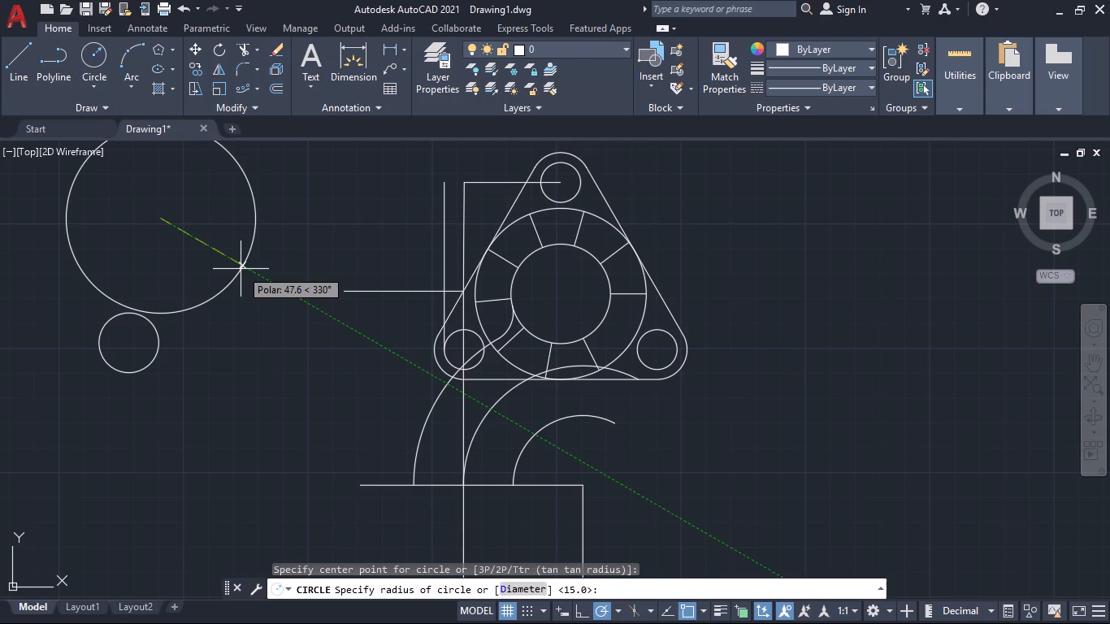
text(70)
key(Return)
Move the radius 70 circle by its centre onto the flange's left side, just above the lower-left bolt hole.
scroll(244, 269, down, 2)
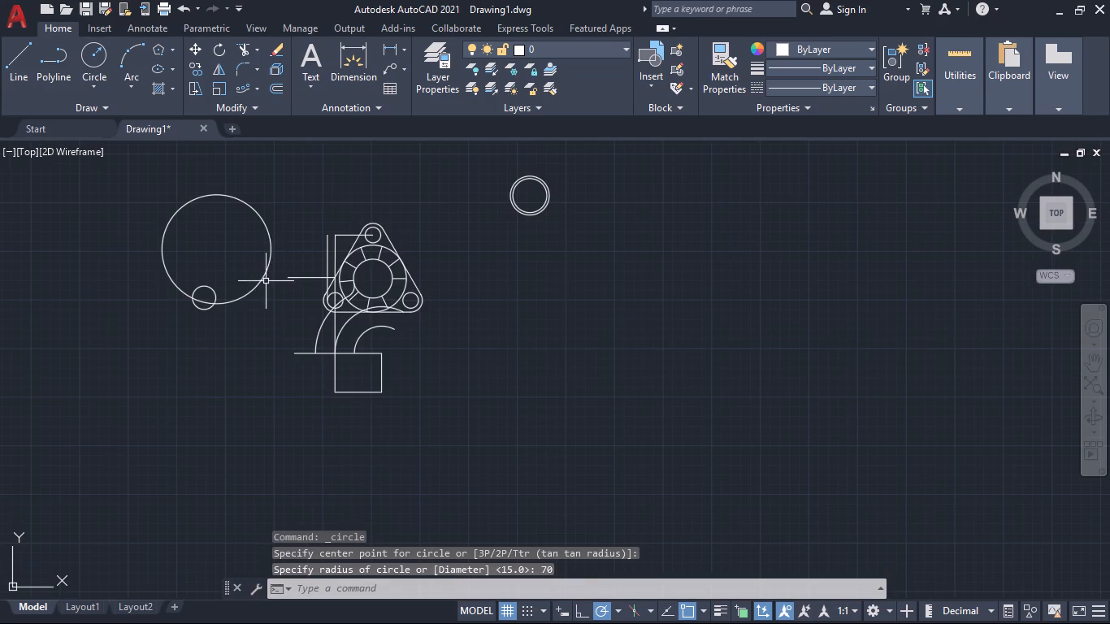
click(263, 281)
middle_drag(263, 331, 278, 380)
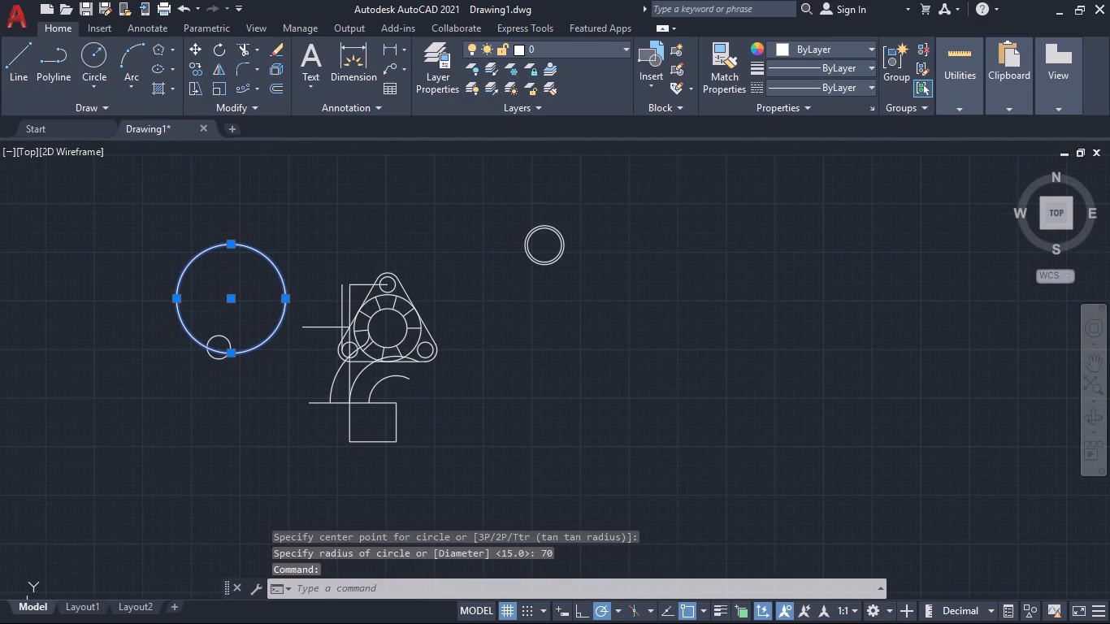
key(m)
key(Return)
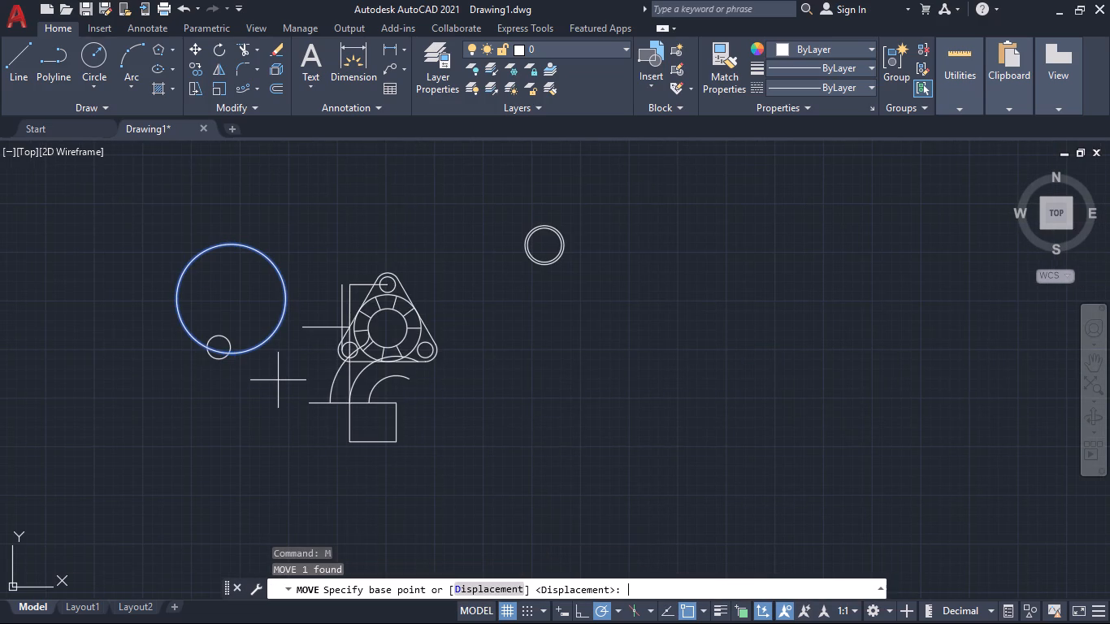
scroll(188, 378, up, 2)
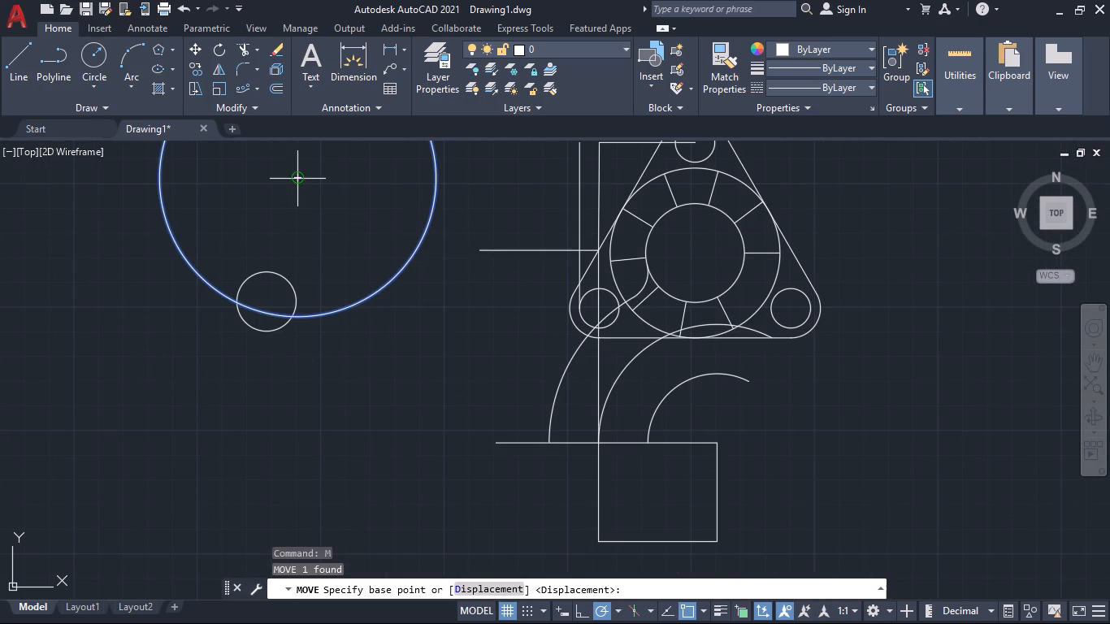
click(298, 182)
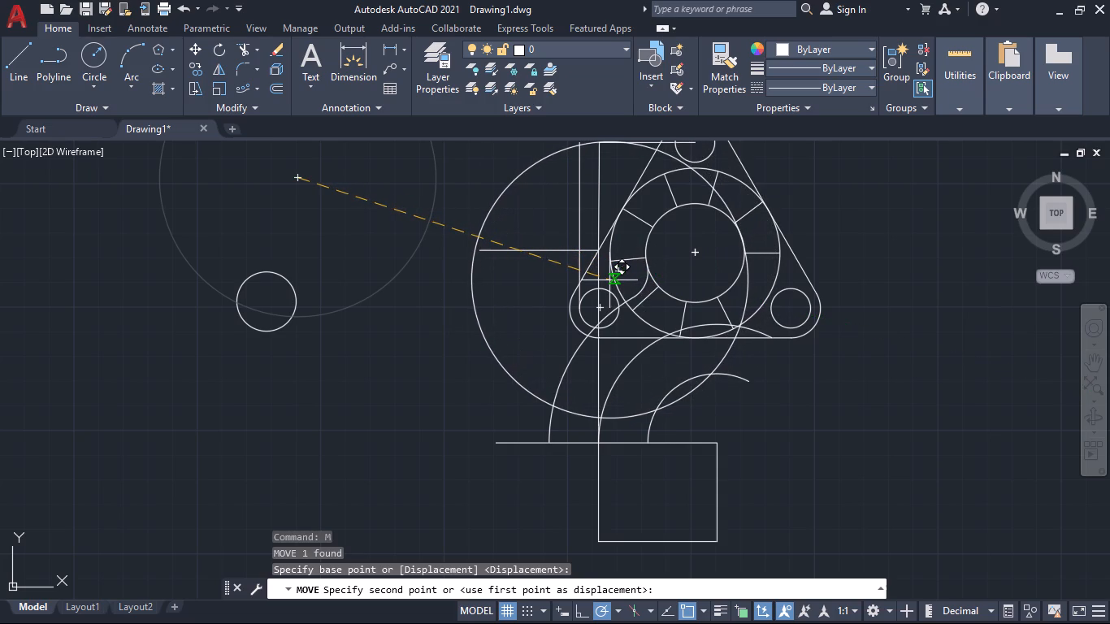
click(609, 280)
Move the radius 70 circle from its crossing with the right-hand horizontal radial line to that line's inner endpoint on the bore circle.
scroll(787, 392, up, 1)
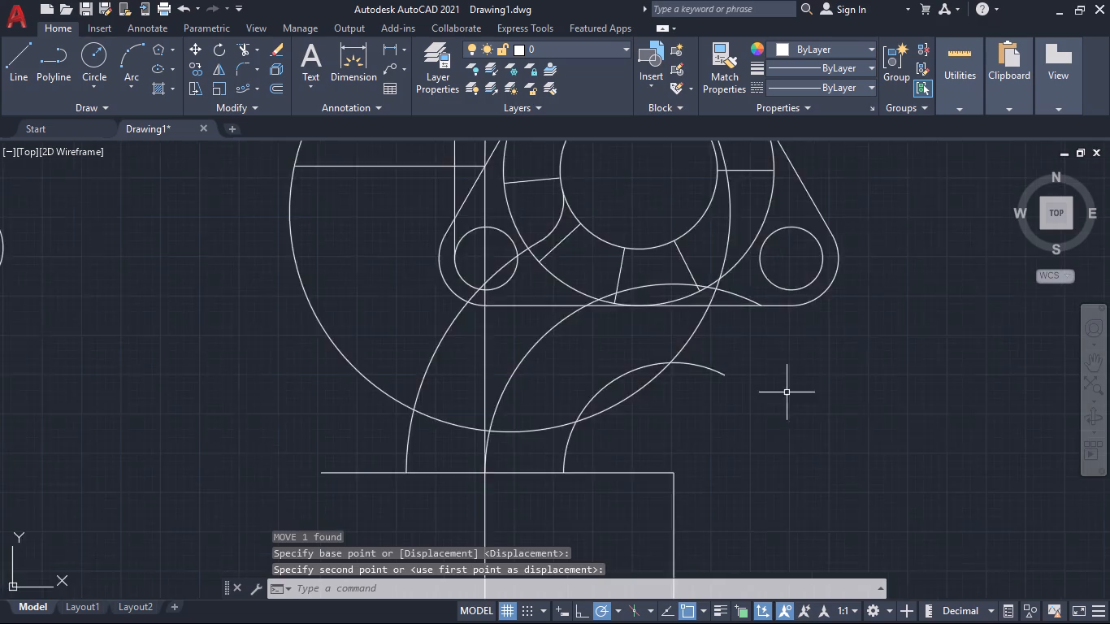
middle_drag(787, 392, 841, 552)
scroll(841, 552, up, 1)
scroll(774, 449, down, 2)
middle_drag(777, 473, 796, 498)
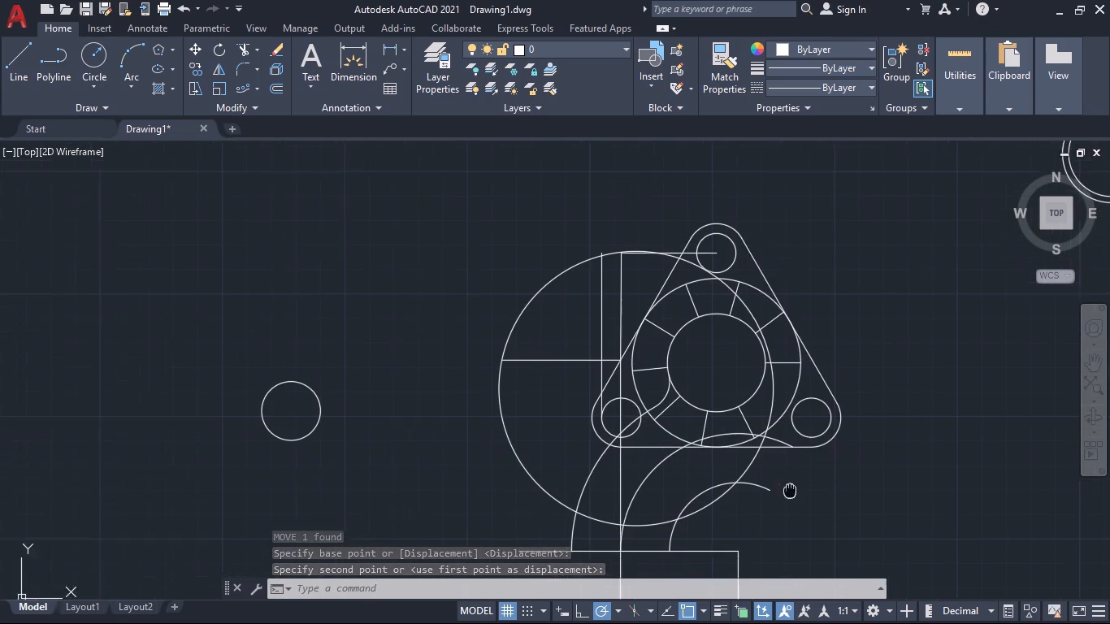
middle_drag(796, 498, 804, 509)
key(Return)
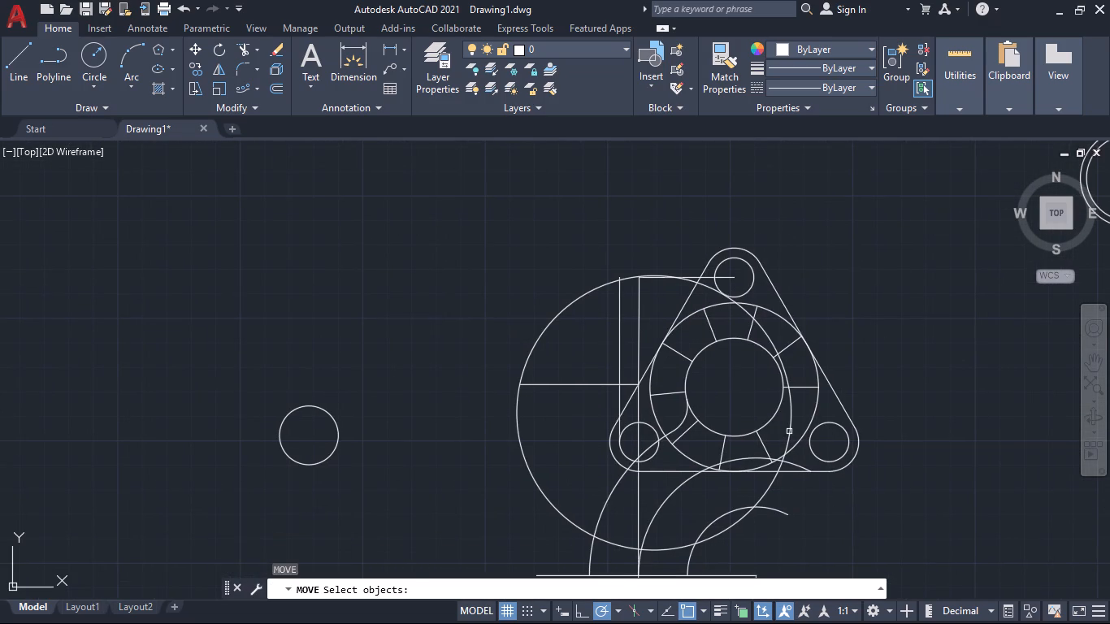
click(791, 430)
scroll(796, 409, up, 1)
key(Return)
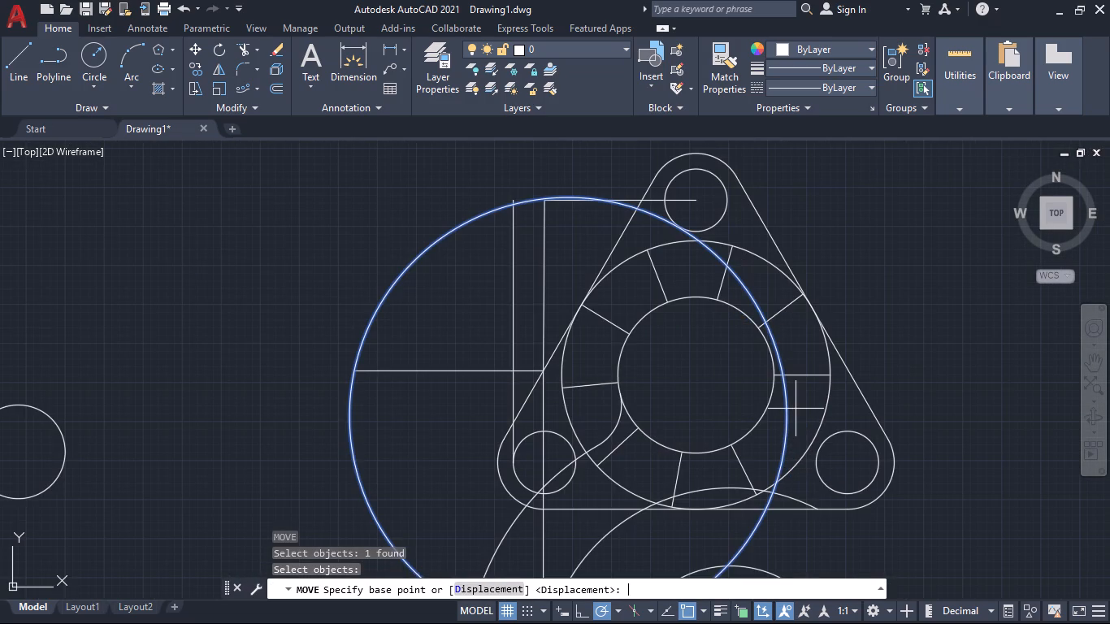
scroll(806, 388, up, 4)
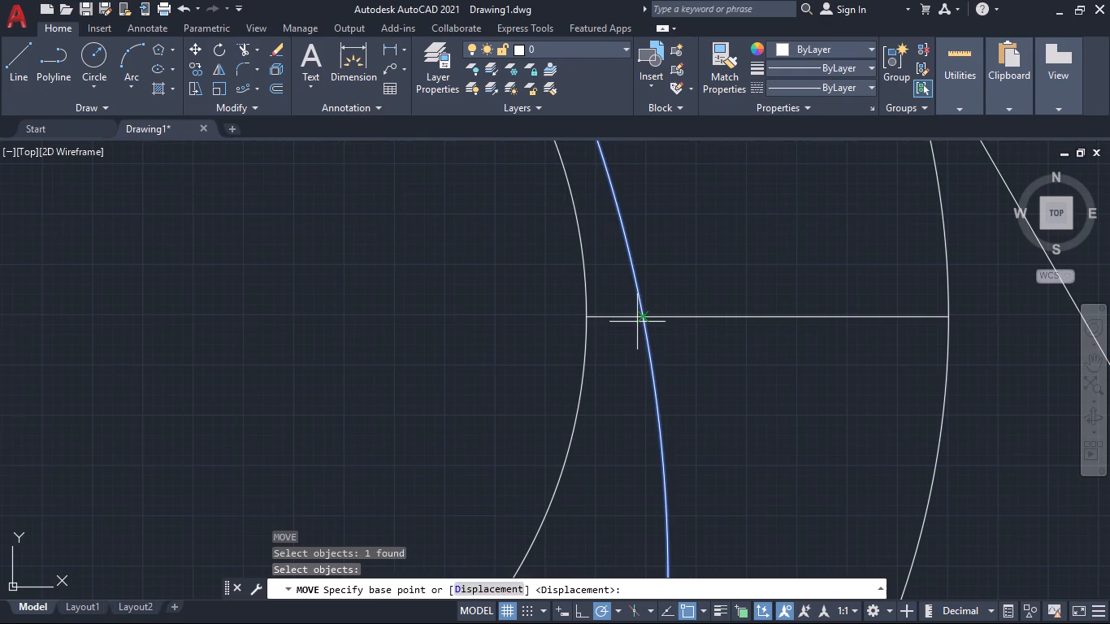
click(643, 320)
click(585, 316)
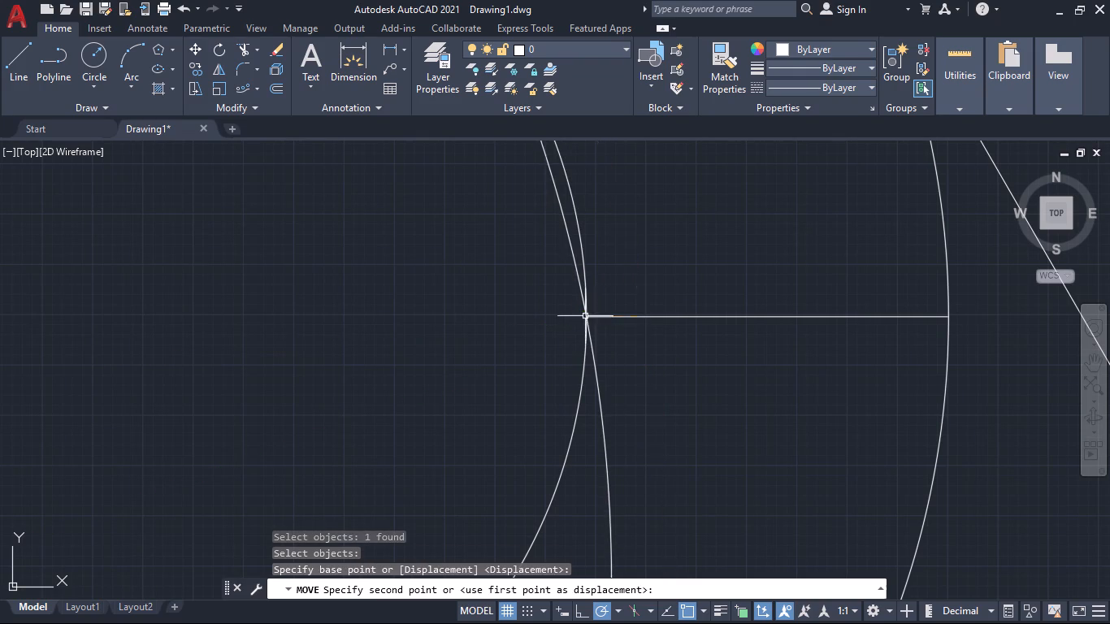
Trim the radius 70 circle's lower section from the innermost pipe arc to the vertical line, and the arc's free end beyond the circle.
scroll(661, 338, down, 4)
middle_drag(675, 371, 671, 344)
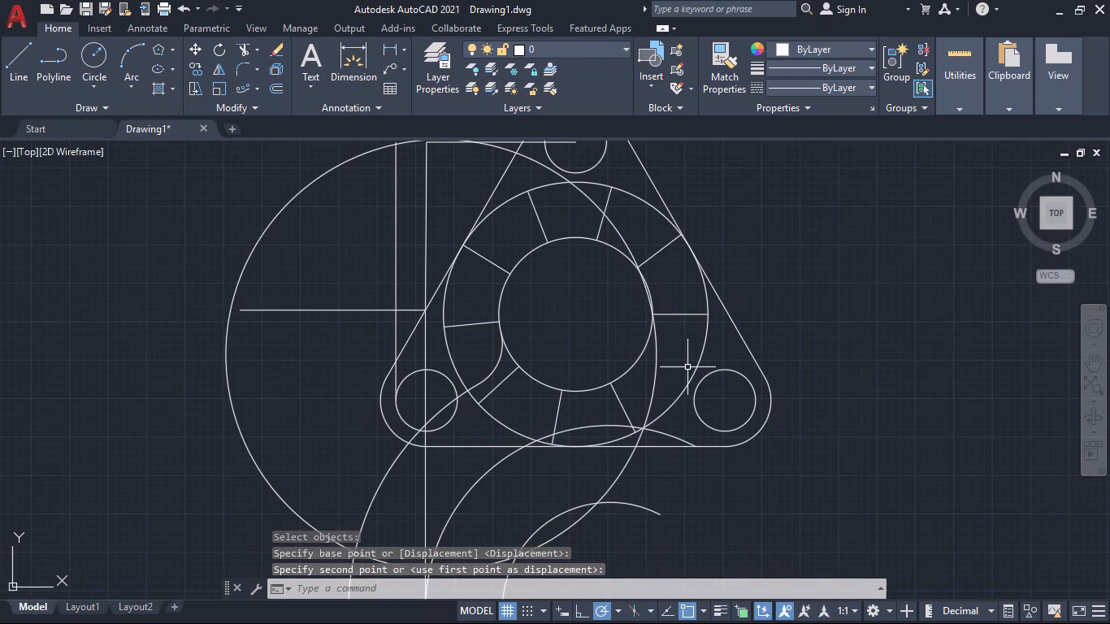
middle_drag(676, 361, 688, 390)
middle_drag(683, 371, 698, 341)
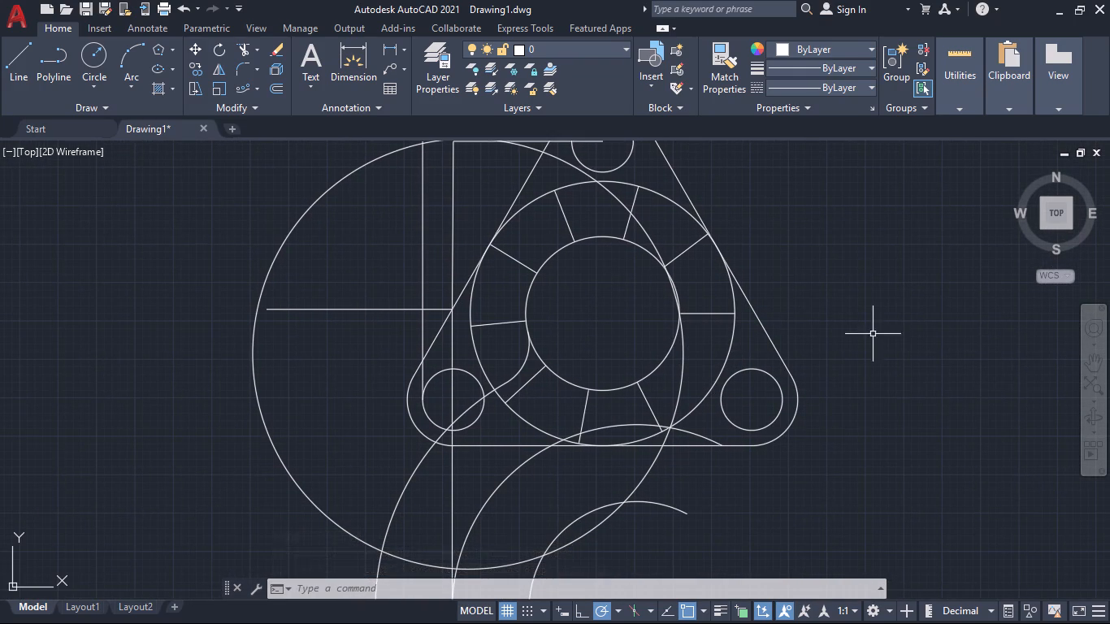
middle_drag(880, 372, 869, 264)
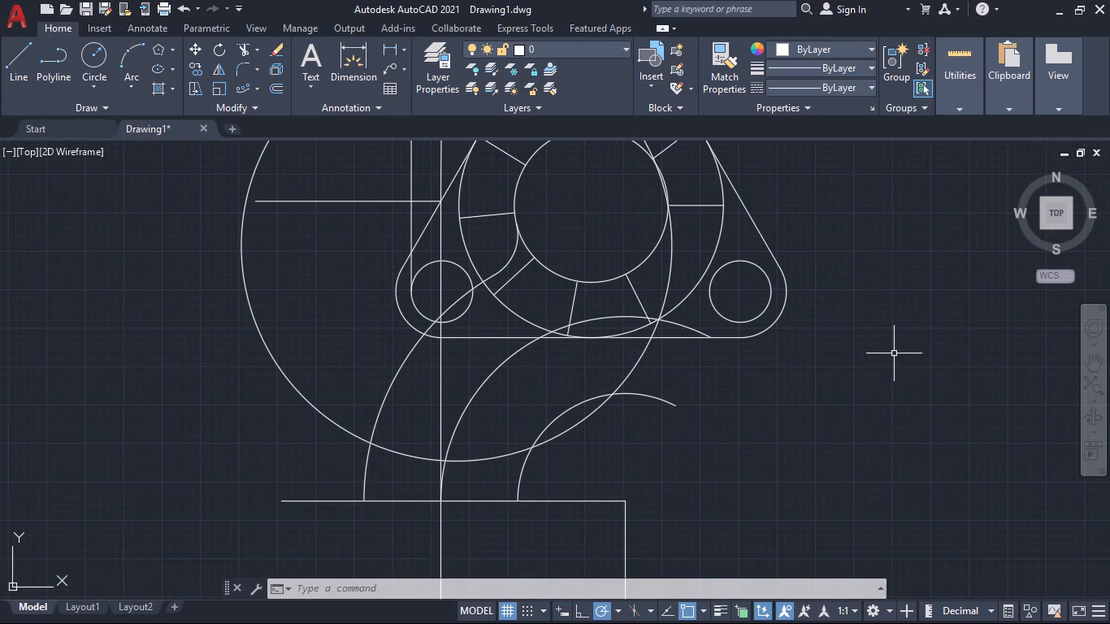
text(tr)
key(Return)
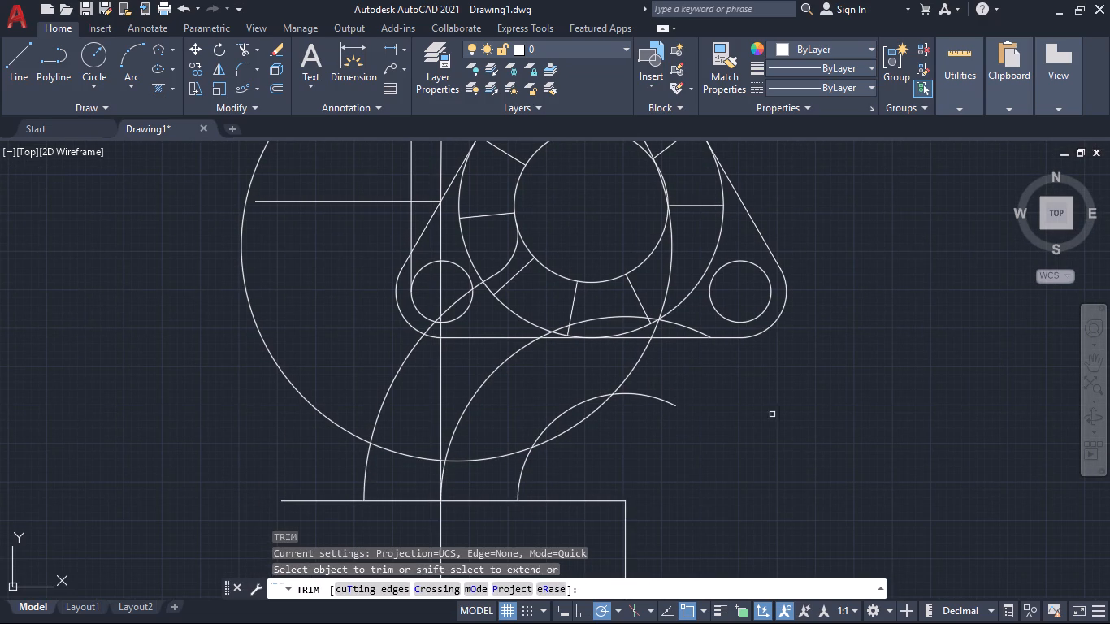
click(588, 419)
click(648, 395)
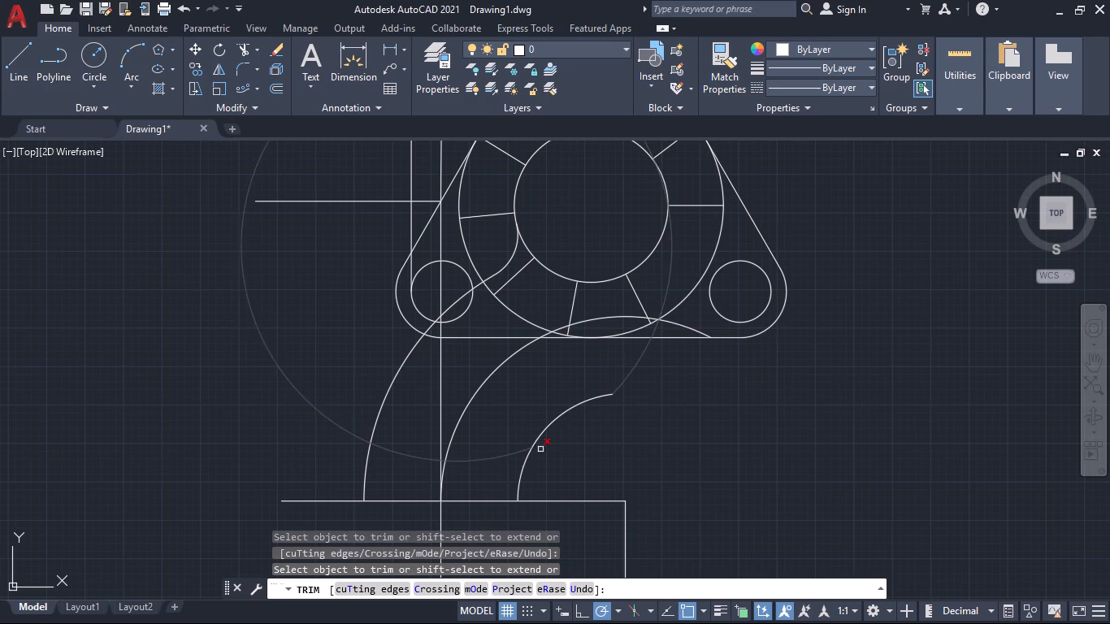
middle_drag(616, 427, 749, 447)
scroll(752, 447, down, 2)
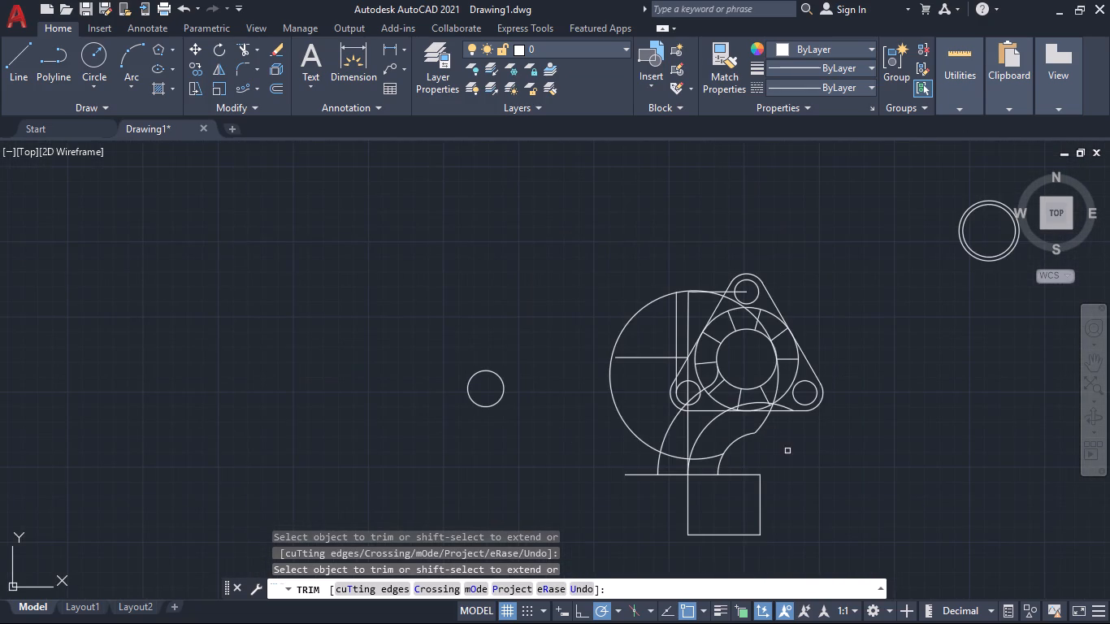
middle_drag(791, 451, 786, 440)
click(708, 448)
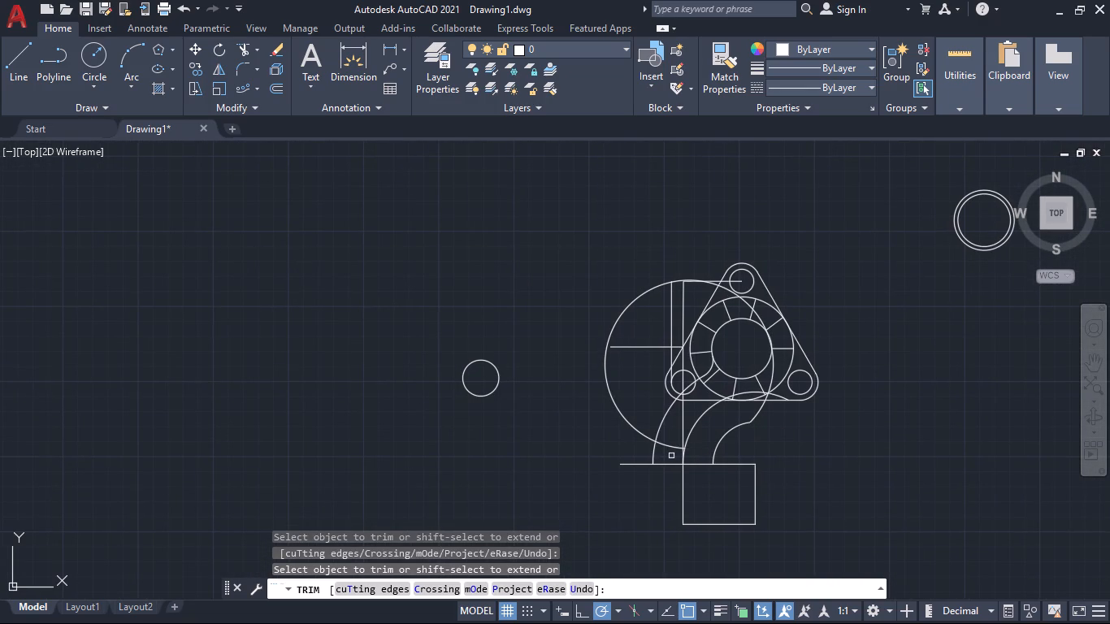
Trim away the middle pipe arc's end past the radial line just left of the ring's lowest point, including the leftover fragments.
scroll(670, 453, up, 1)
middle_drag(732, 416, 696, 472)
scroll(740, 449, up, 1)
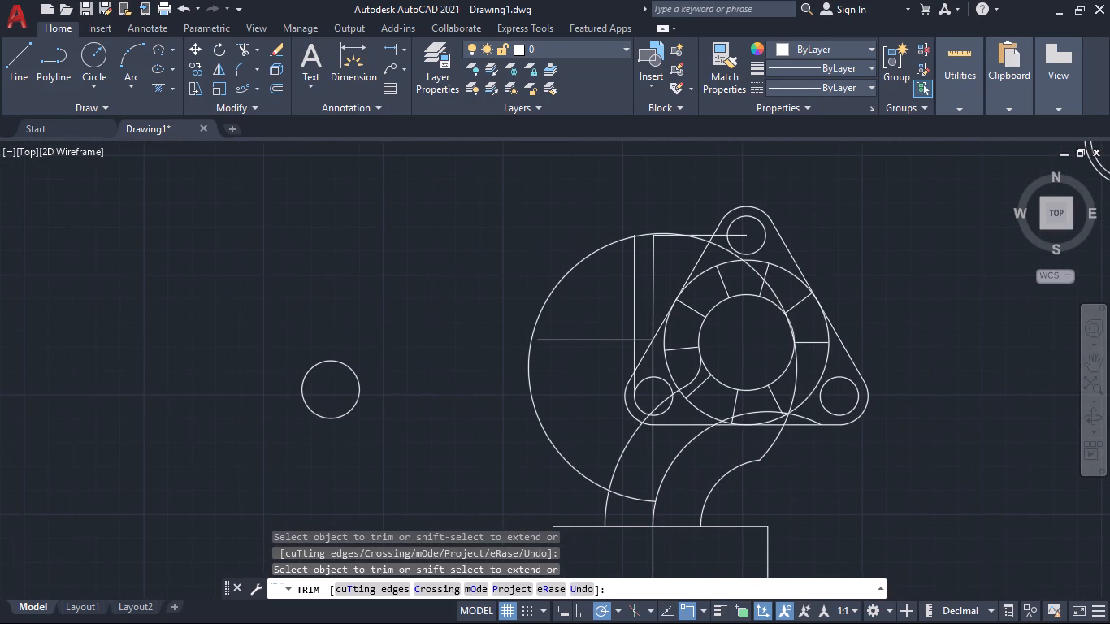
scroll(740, 449, up, 1)
click(784, 357)
click(885, 366)
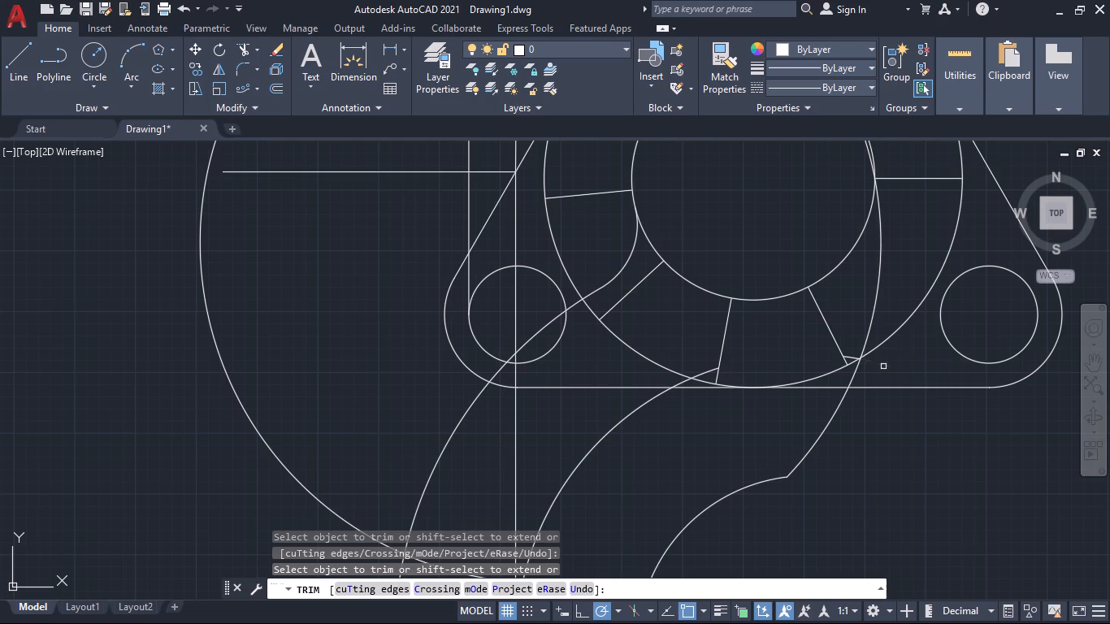
scroll(842, 355, up, 2)
click(866, 366)
click(865, 351)
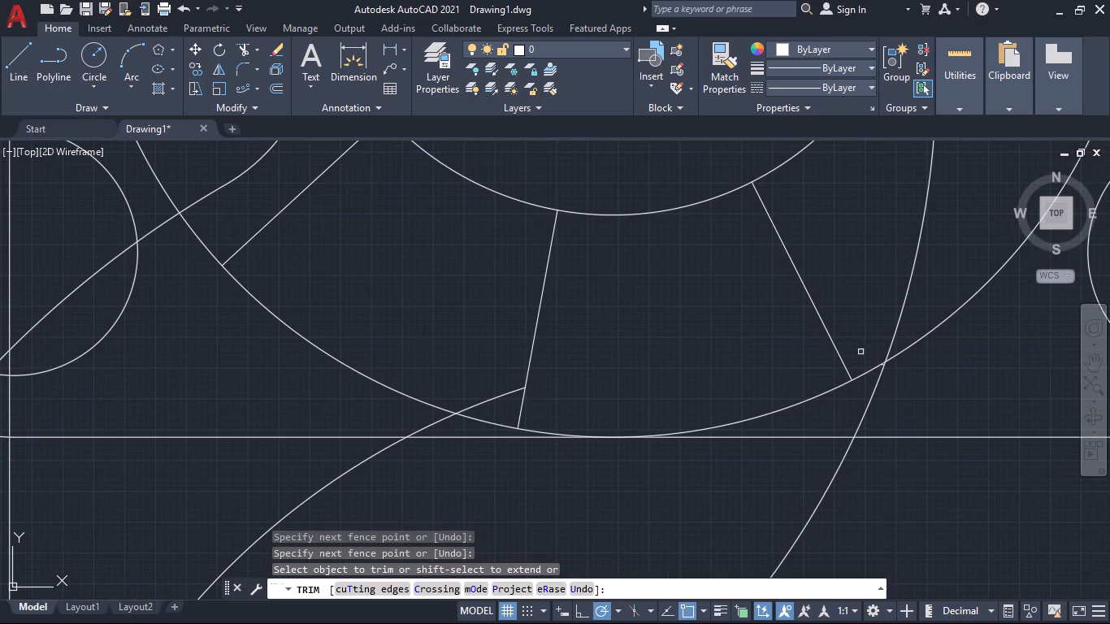
scroll(879, 366, up, 6)
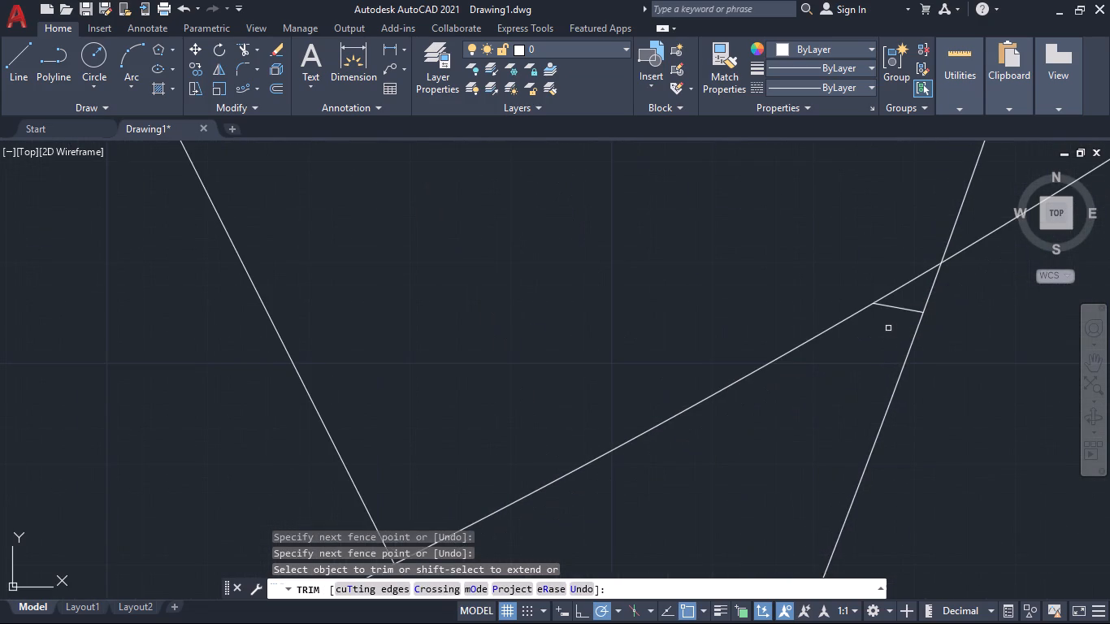
click(898, 317)
click(910, 305)
Trim the remaining end of the middle pipe arc back to the flange's bottom edge.
scroll(816, 405, down, 4)
scroll(730, 458, down, 4)
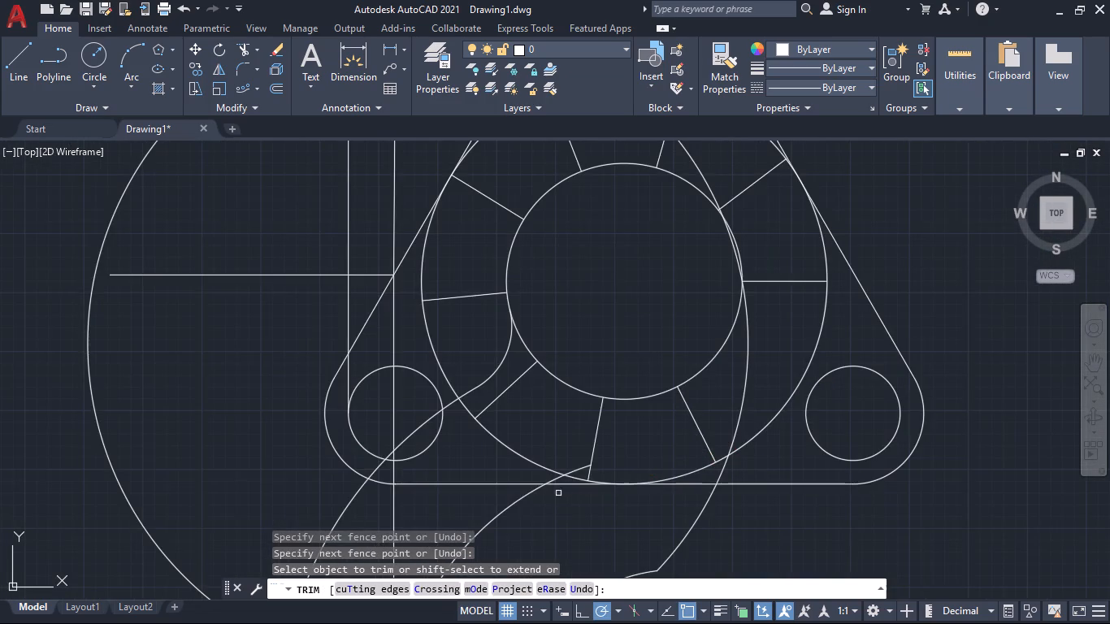
scroll(565, 467, up, 2)
click(592, 458)
click(605, 476)
scroll(626, 492, down, 3)
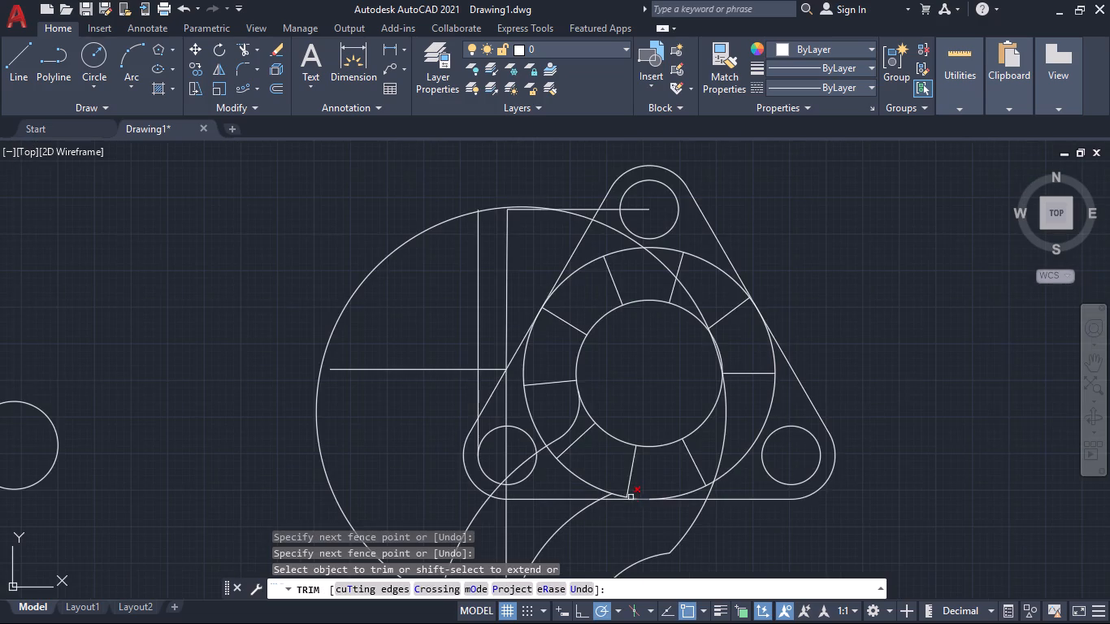
middle_drag(625, 521, 712, 457)
scroll(697, 448, up, 4)
click(701, 353)
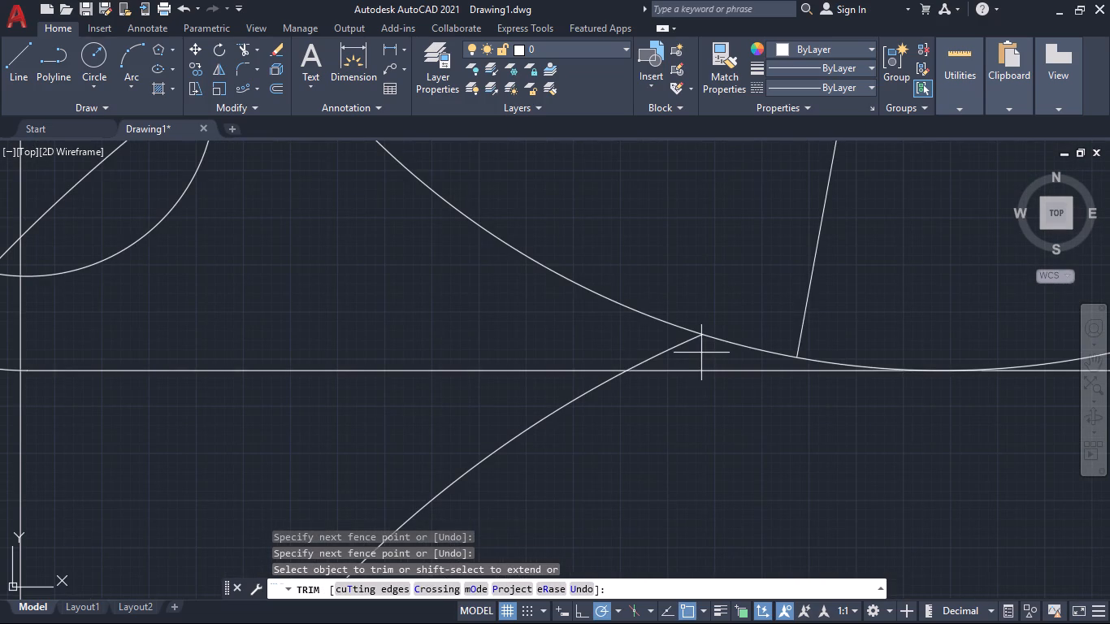
click(657, 351)
scroll(700, 414, down, 4)
middle_drag(698, 463, 745, 432)
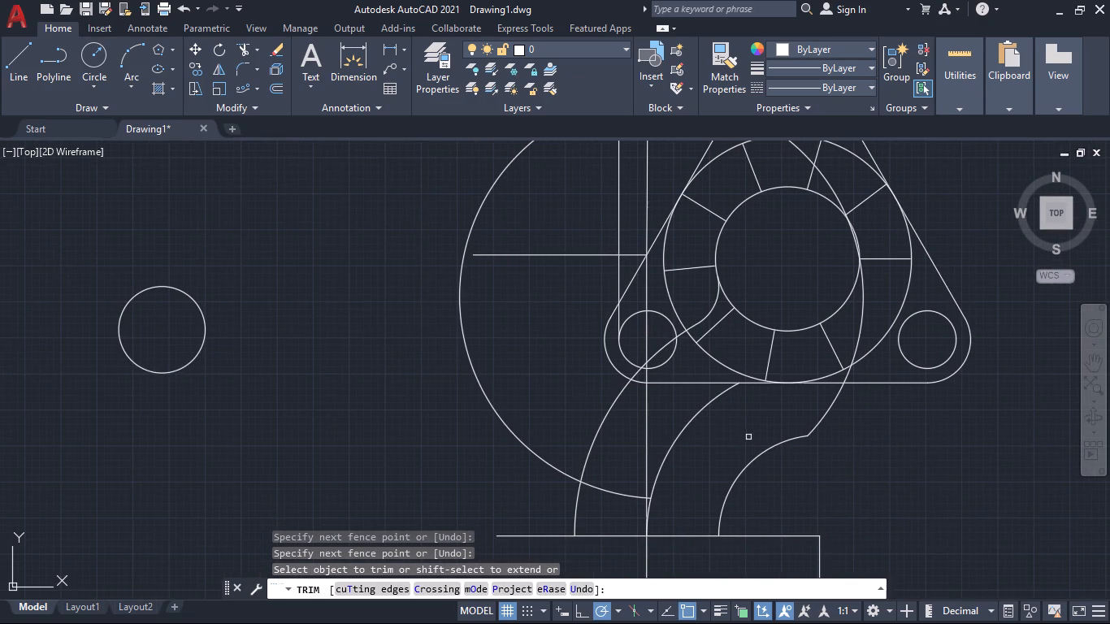
middle_drag(744, 440, 745, 471)
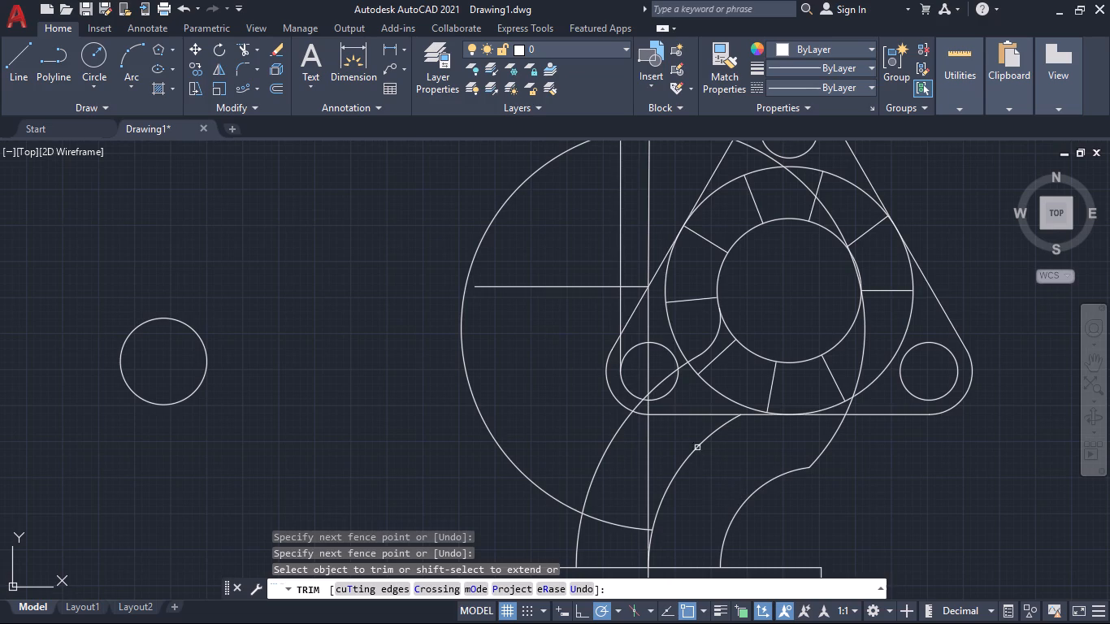
Trim the part of the flange's lower-left bolt hole that lies inside the pipe, back to the outermost pipe arc.
scroll(676, 405, up, 2)
click(689, 325)
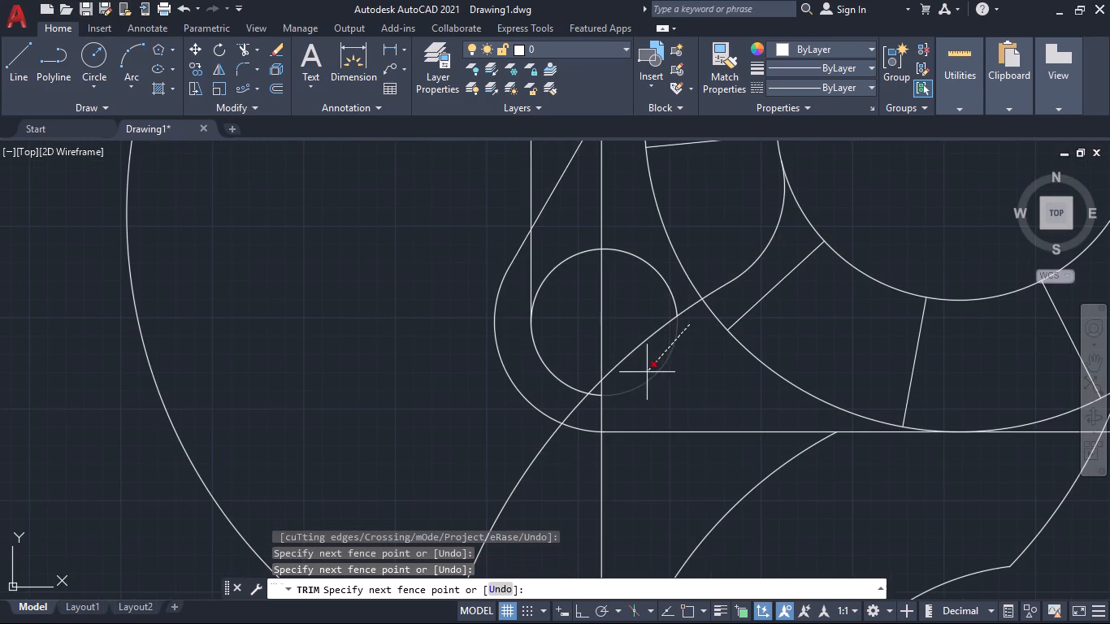
click(631, 388)
click(599, 395)
Trim the radius 70 circle's left side from the left vertical line to the outermost pipe arc, plus its piece across the pipe.
scroll(667, 392, down, 4)
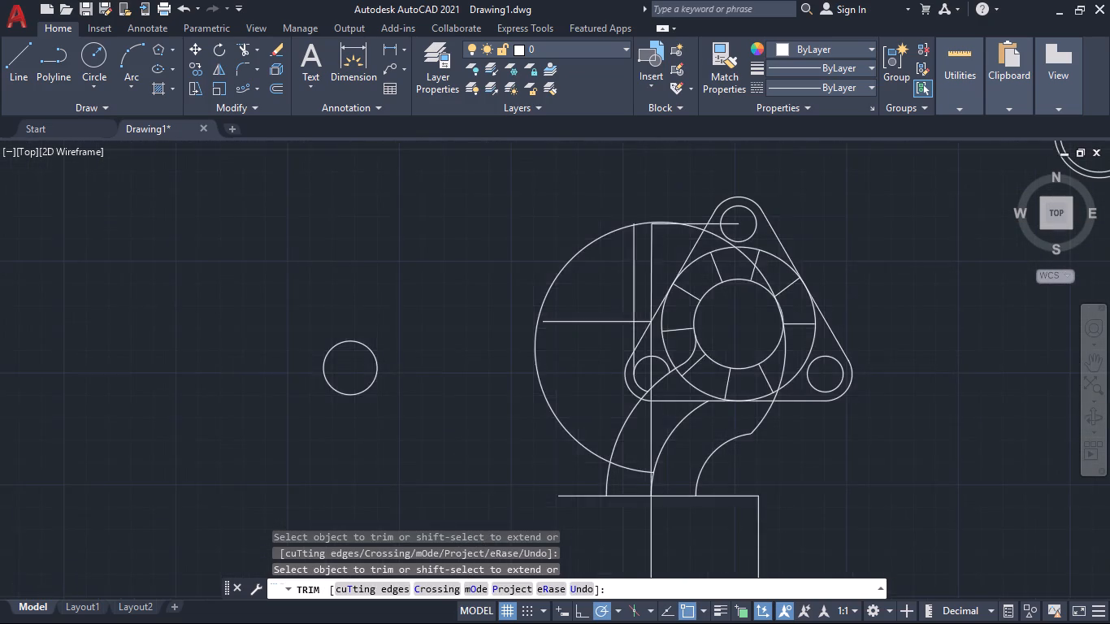
middle_drag(681, 445, 706, 466)
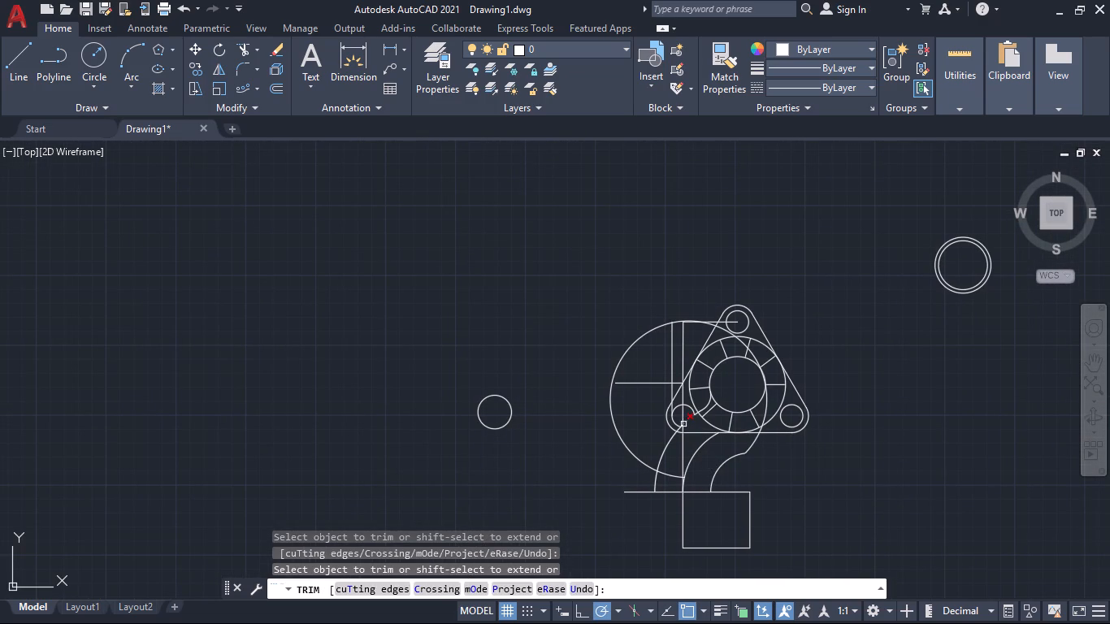
scroll(740, 346, up, 2)
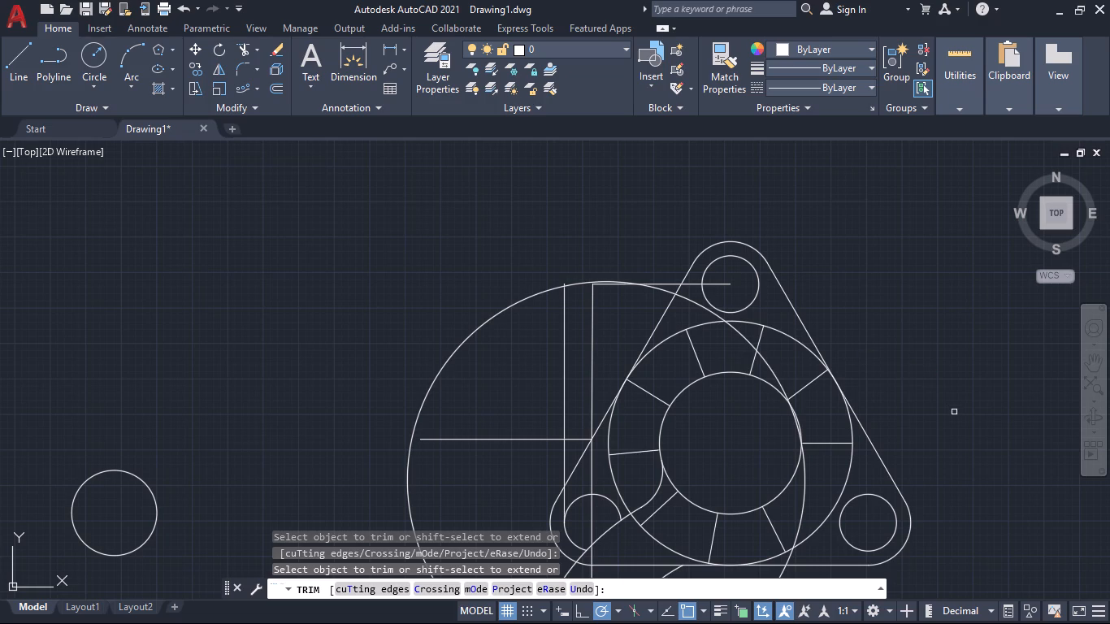
middle_drag(961, 422, 1008, 375)
scroll(711, 372, down, 1)
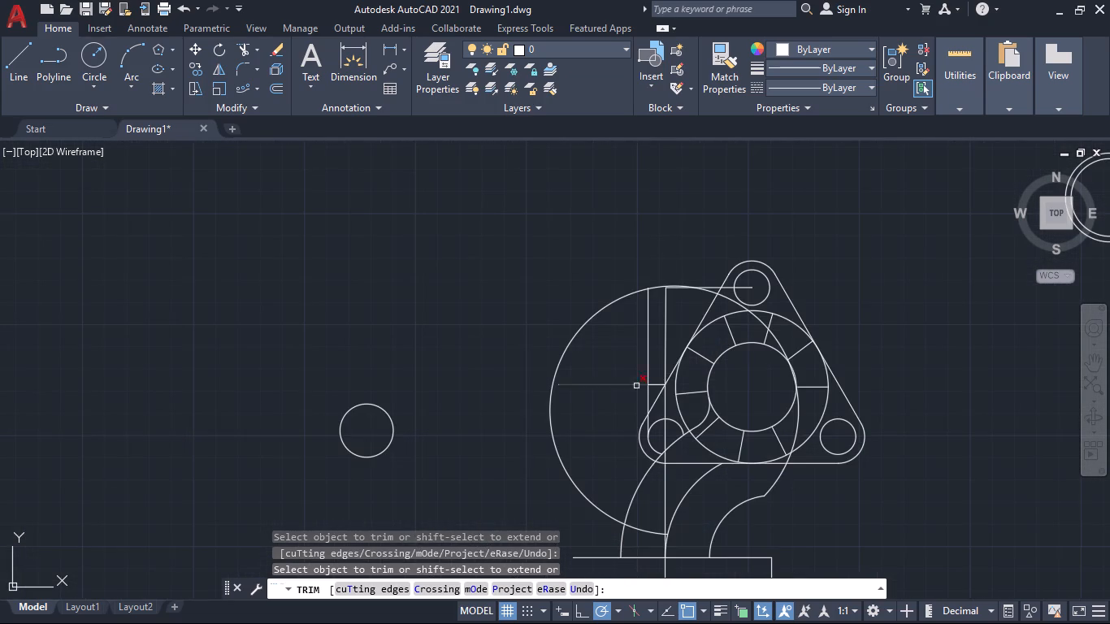
middle_drag(598, 433, 592, 332)
click(596, 375)
click(574, 415)
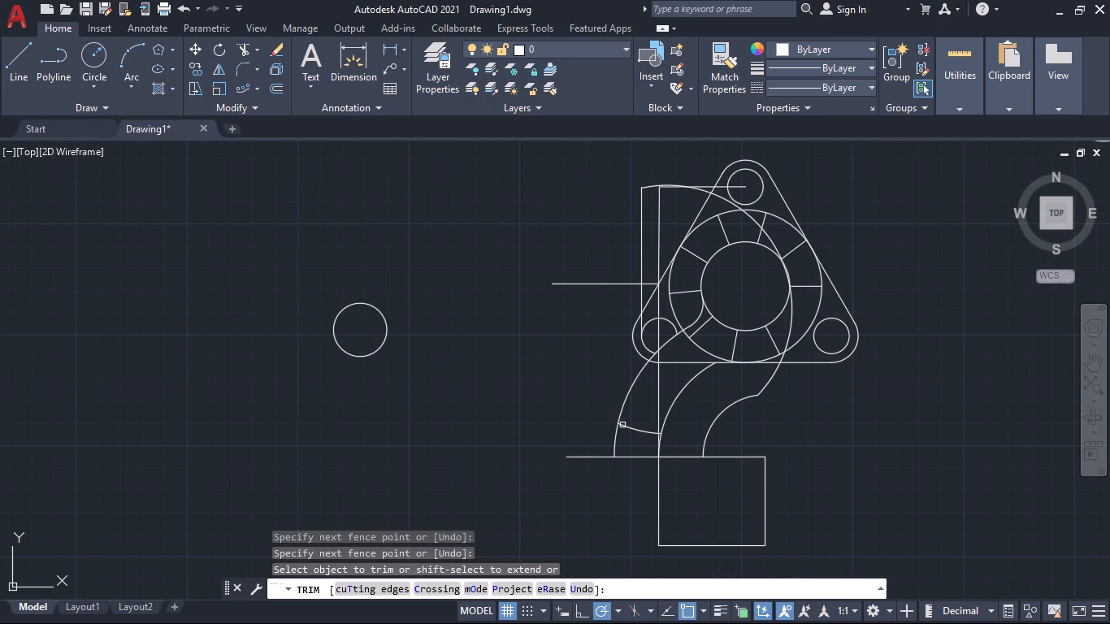
click(652, 419)
click(643, 435)
Trim the radius 70 circle's upper portion from the left vertical line to the ring's radial line just right of the top.
middle_drag(602, 216, 474, 273)
scroll(596, 260, up, 2)
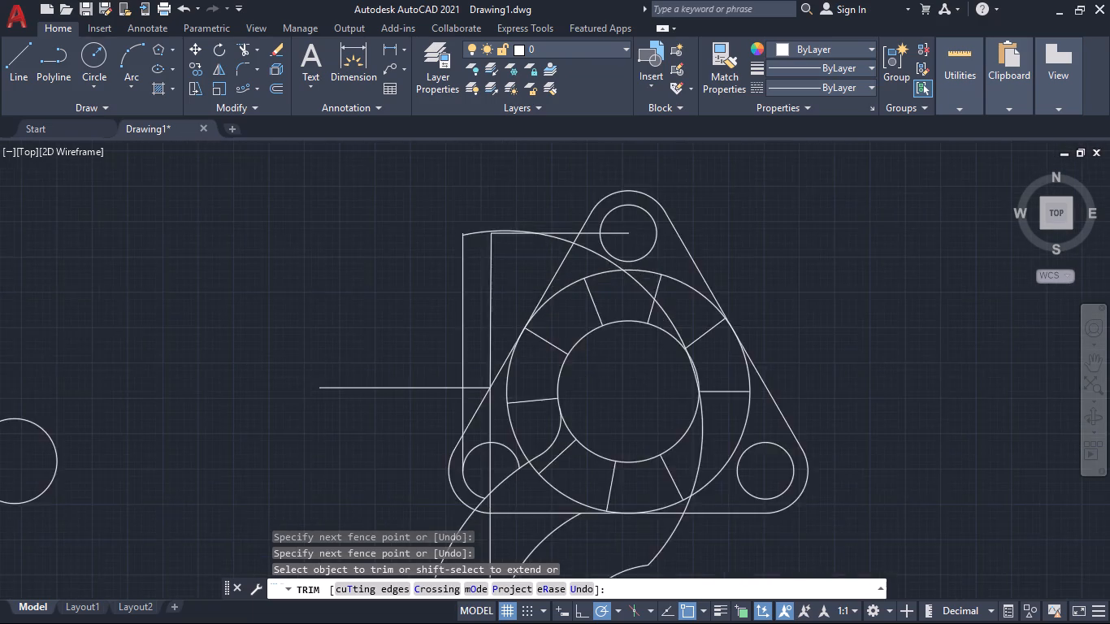
scroll(526, 232, up, 1)
click(334, 217)
click(342, 187)
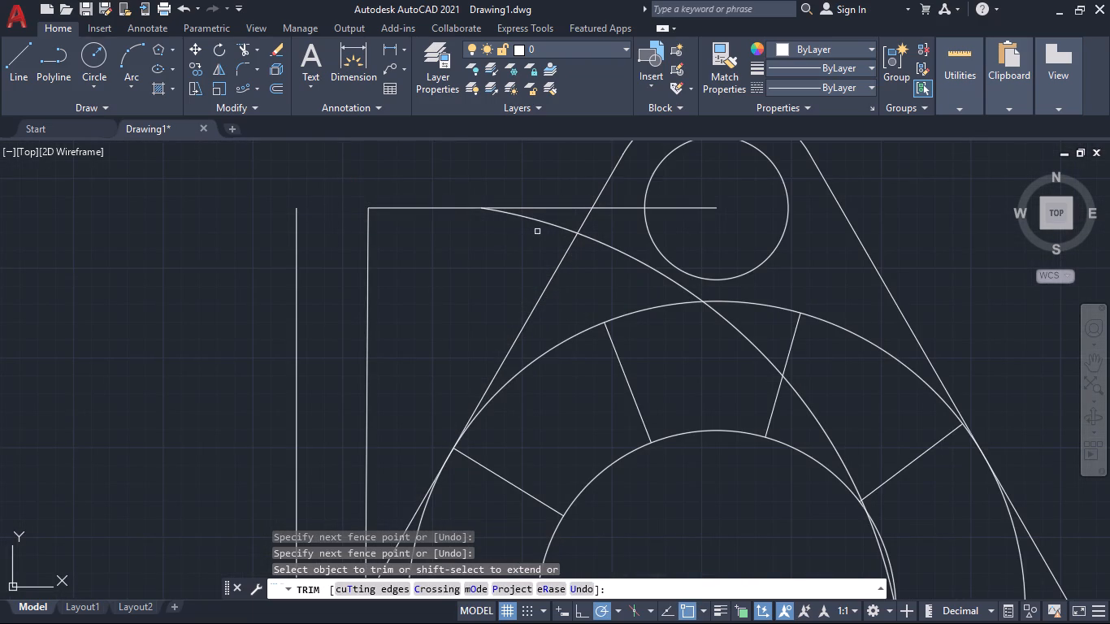
click(538, 231)
click(548, 224)
click(557, 227)
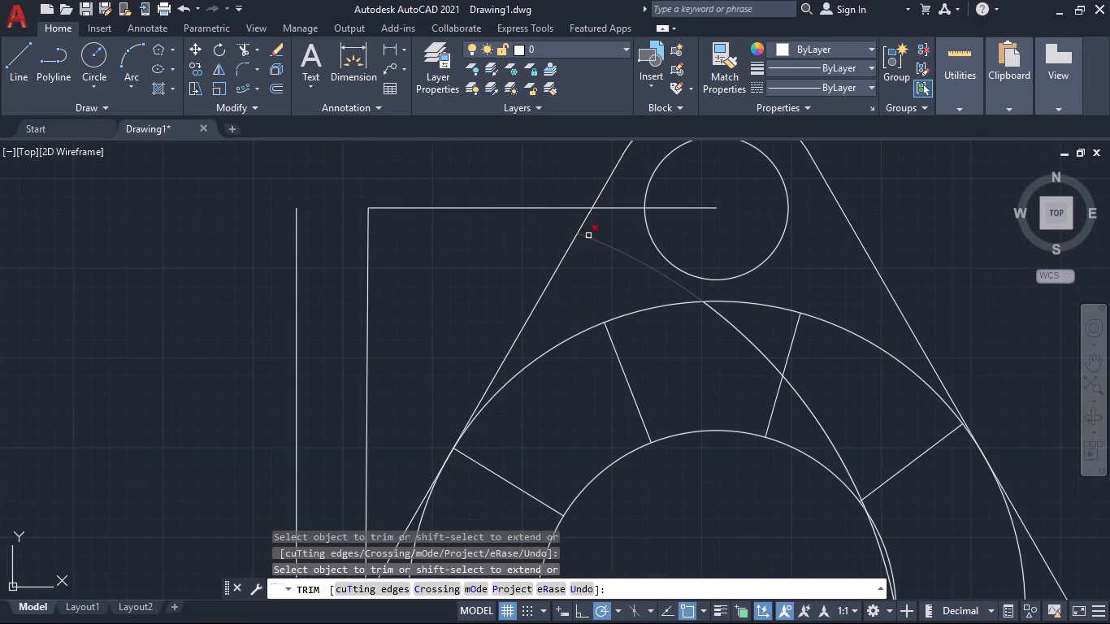
click(600, 243)
click(730, 323)
Trim the radius 70 arc's remaining upper section inside the ring, back to the horizontal radial line's endpoint on the bore circle.
scroll(726, 359, down, 1)
middle_drag(724, 366, 654, 306)
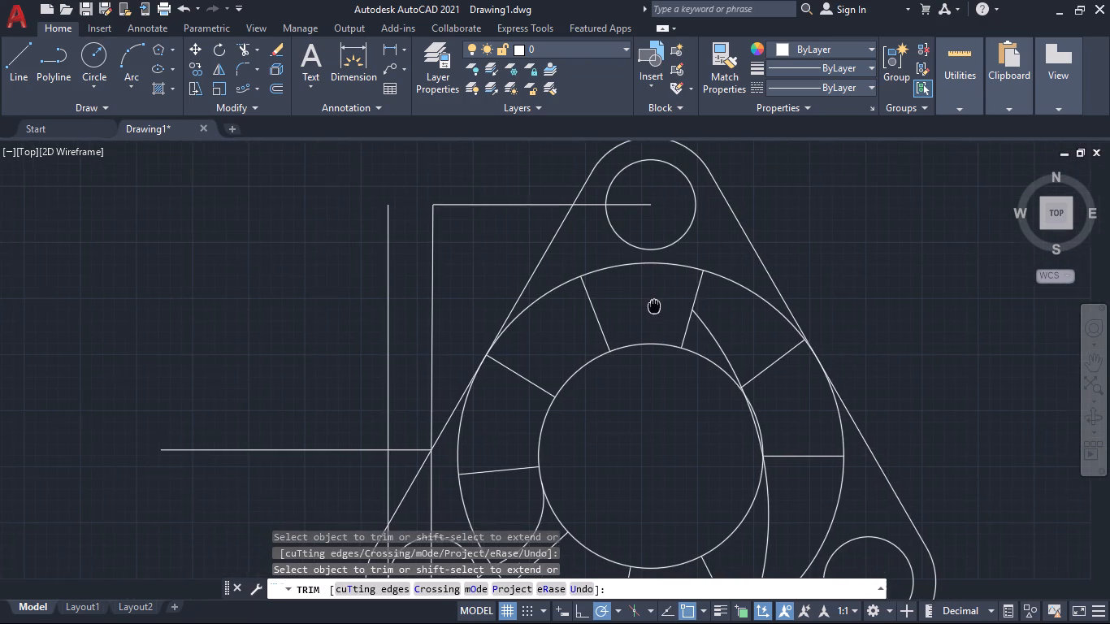
click(716, 336)
scroll(746, 402, up, 4)
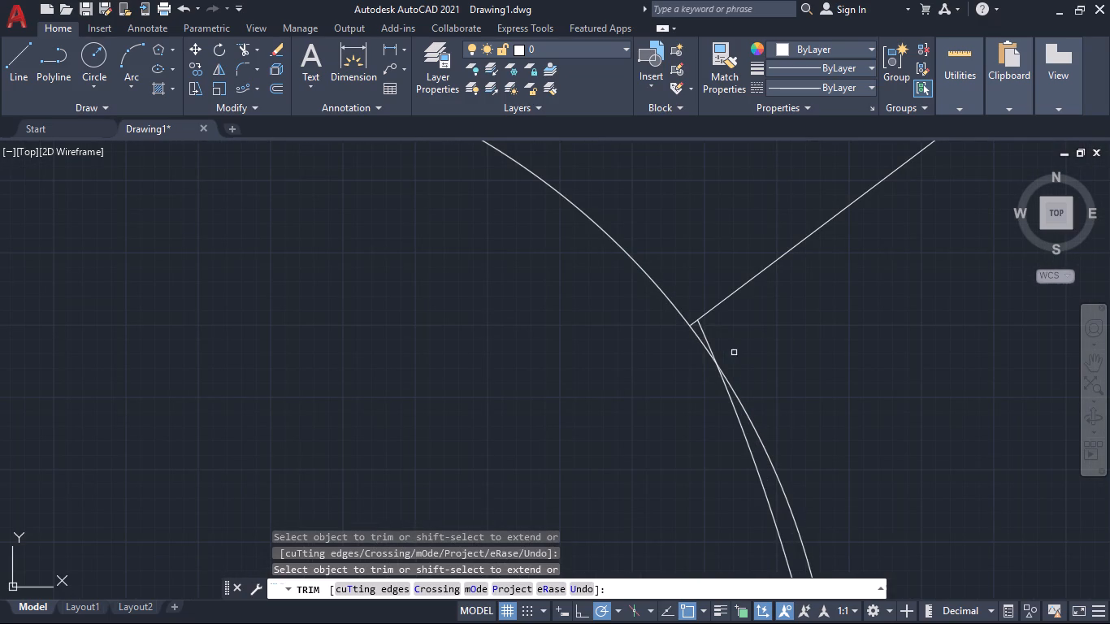
click(706, 335)
click(735, 412)
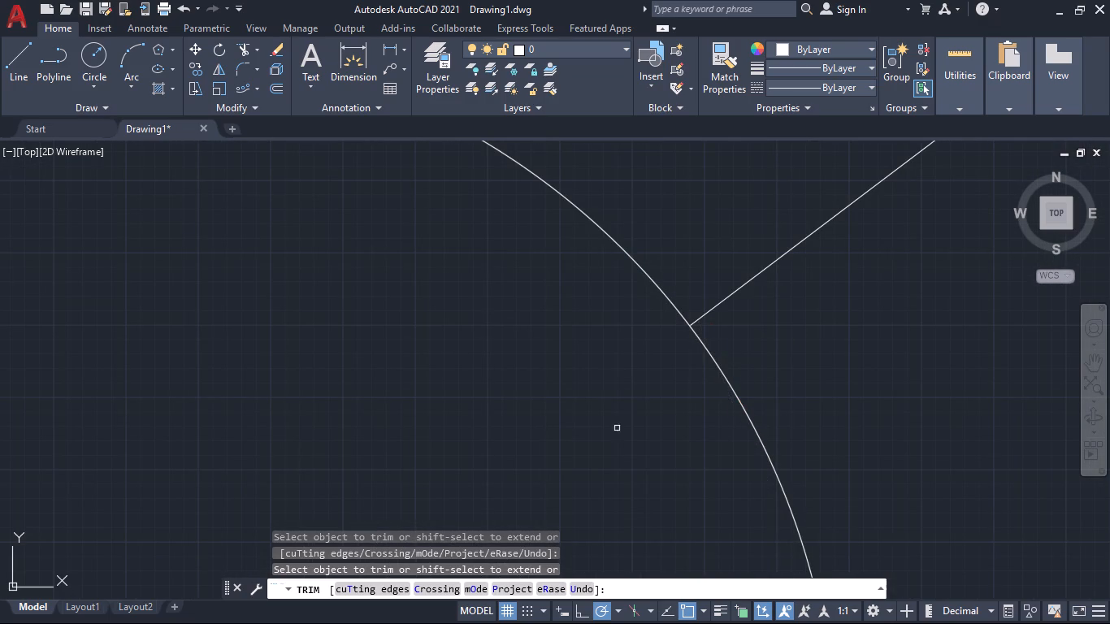
scroll(608, 428, down, 2)
middle_drag(562, 456, 640, 268)
scroll(633, 329, down, 3)
middle_drag(579, 344, 627, 271)
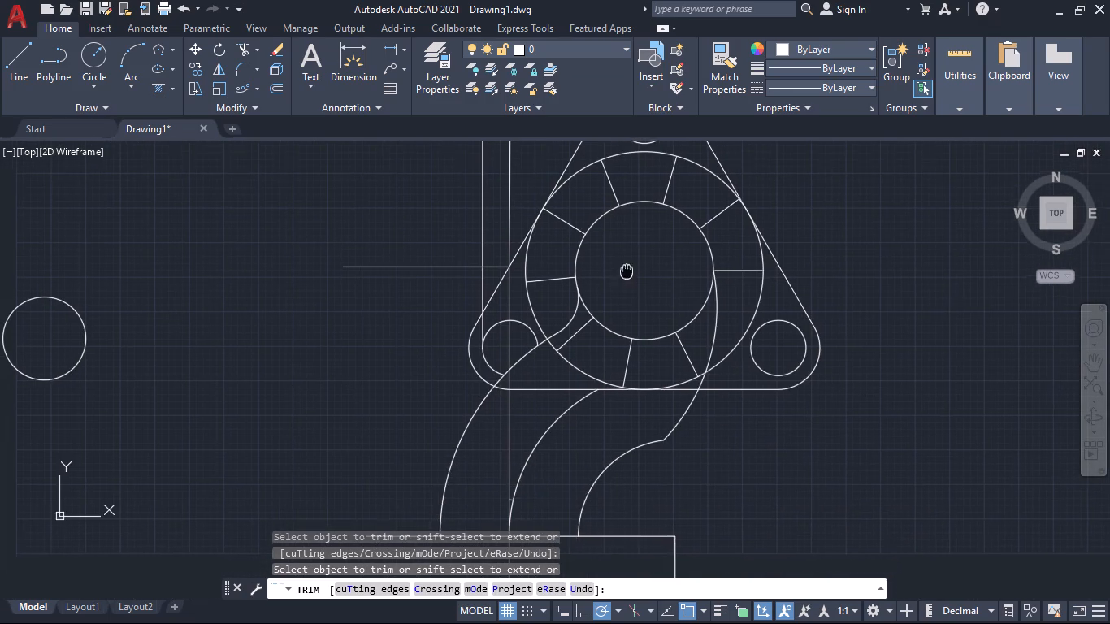
middle_drag(627, 271, 627, 271)
middle_drag(724, 480, 723, 402)
middle_drag(731, 445, 744, 395)
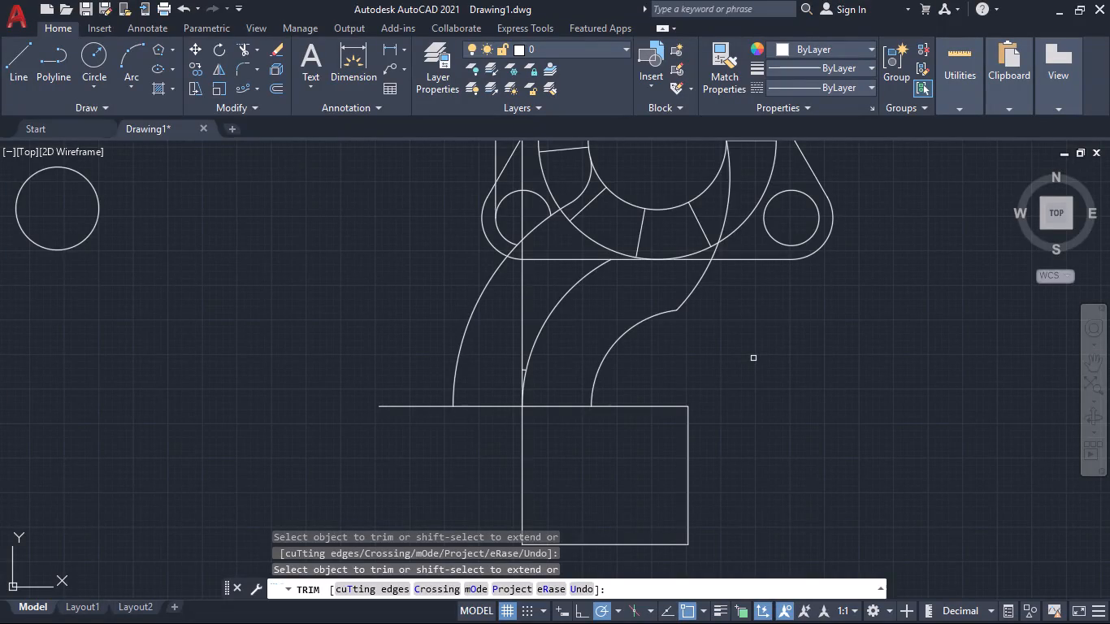
middle_drag(782, 362, 781, 333)
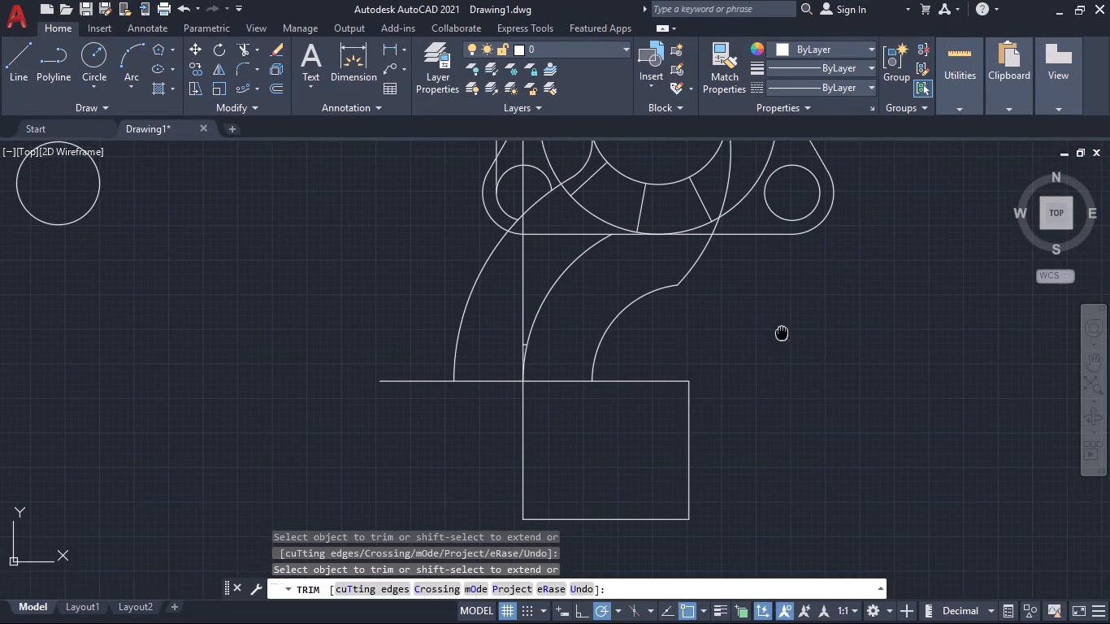
middle_drag(781, 333, 780, 332)
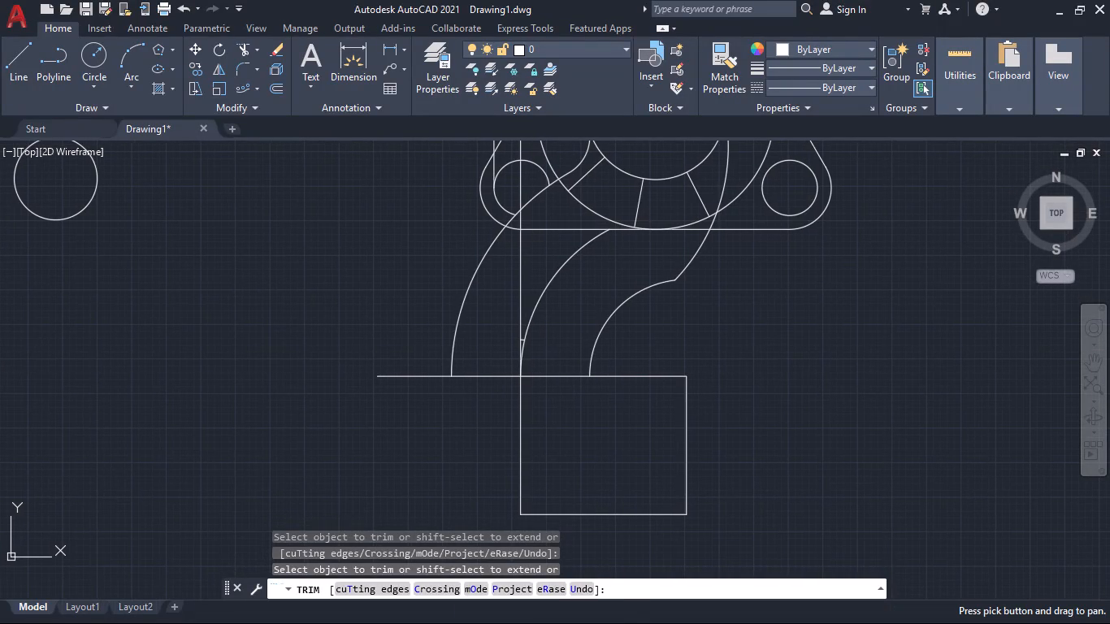
key(Return)
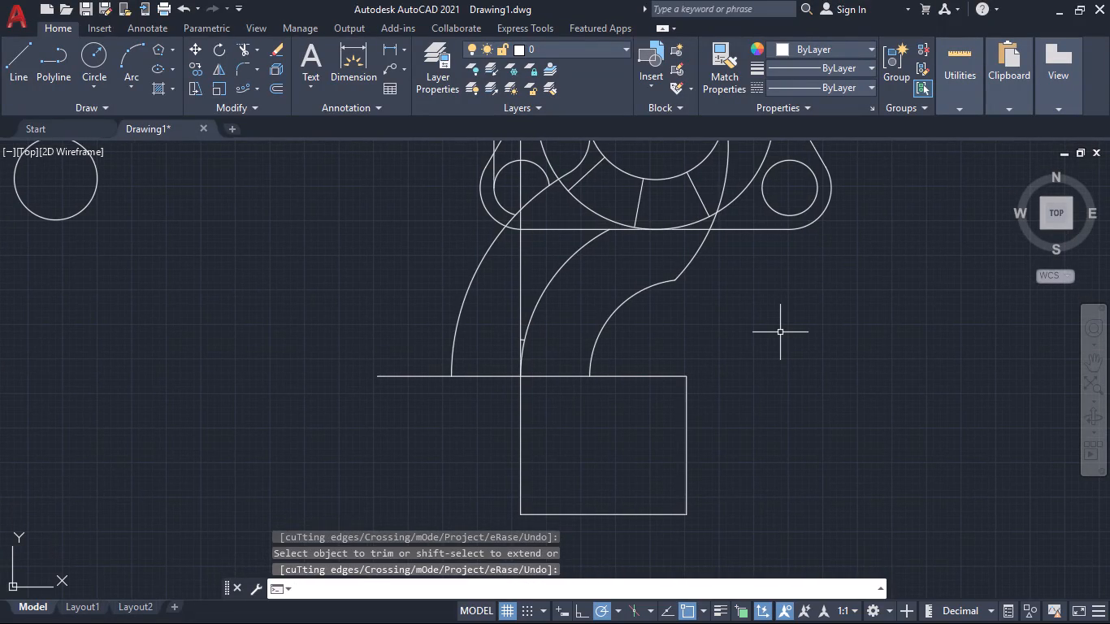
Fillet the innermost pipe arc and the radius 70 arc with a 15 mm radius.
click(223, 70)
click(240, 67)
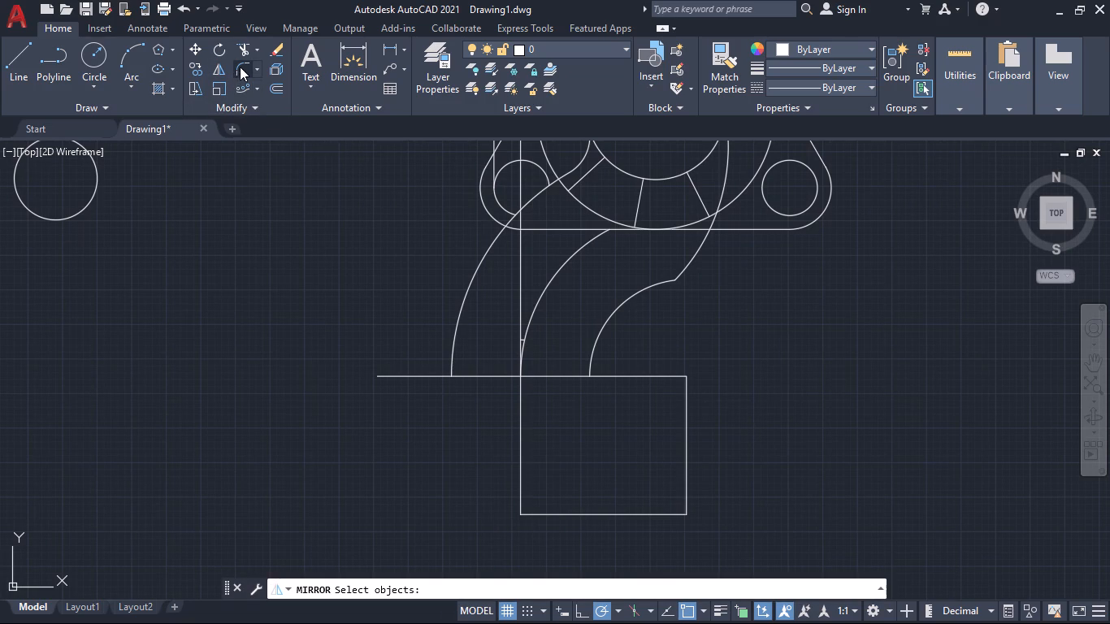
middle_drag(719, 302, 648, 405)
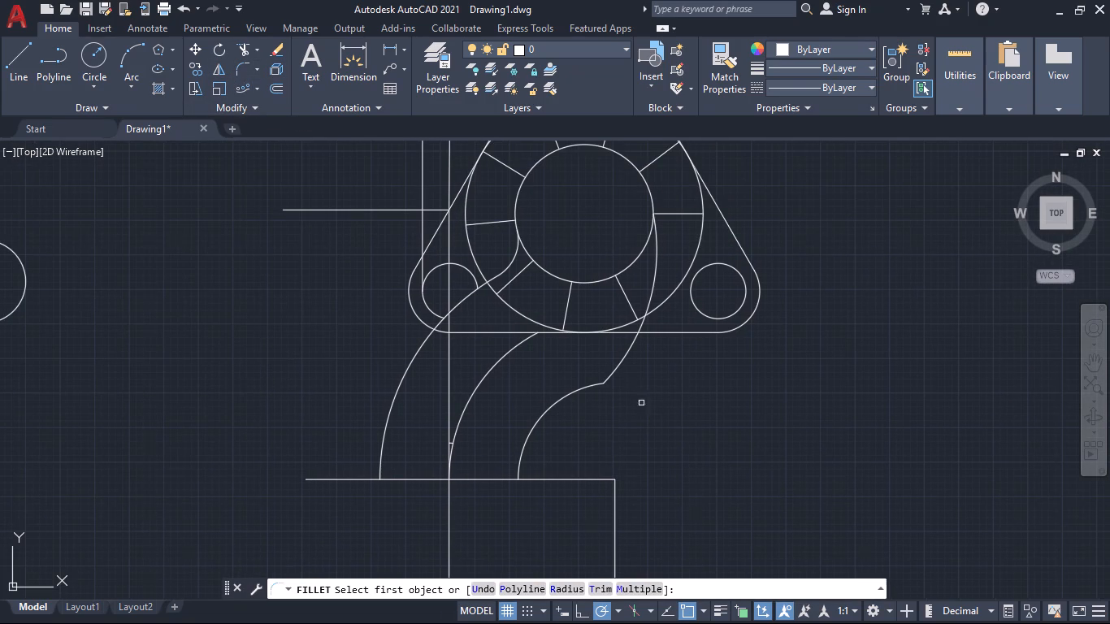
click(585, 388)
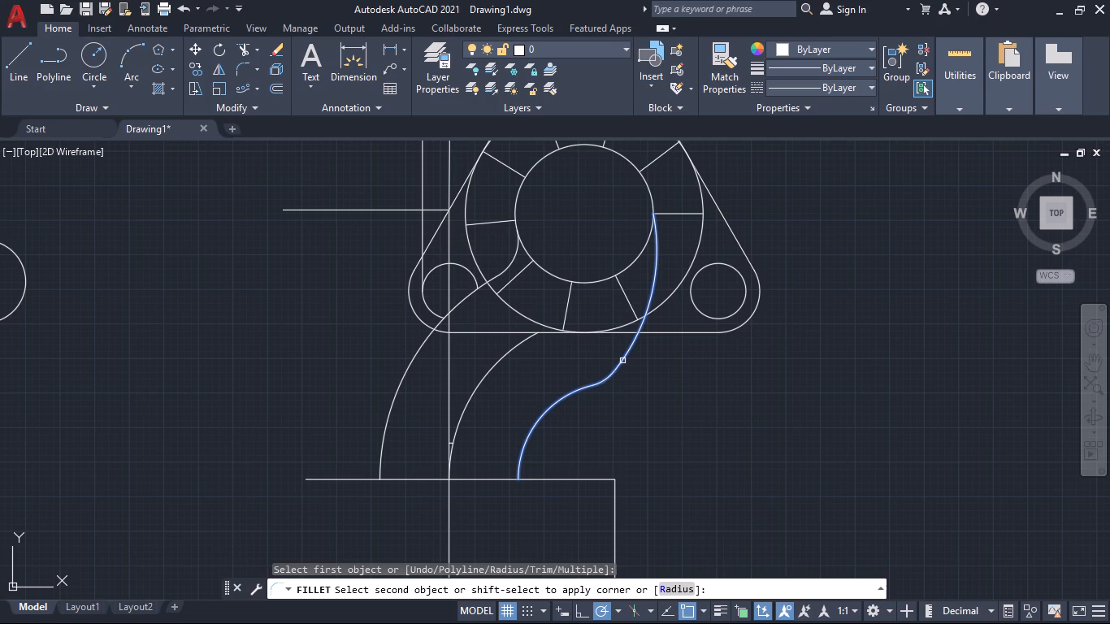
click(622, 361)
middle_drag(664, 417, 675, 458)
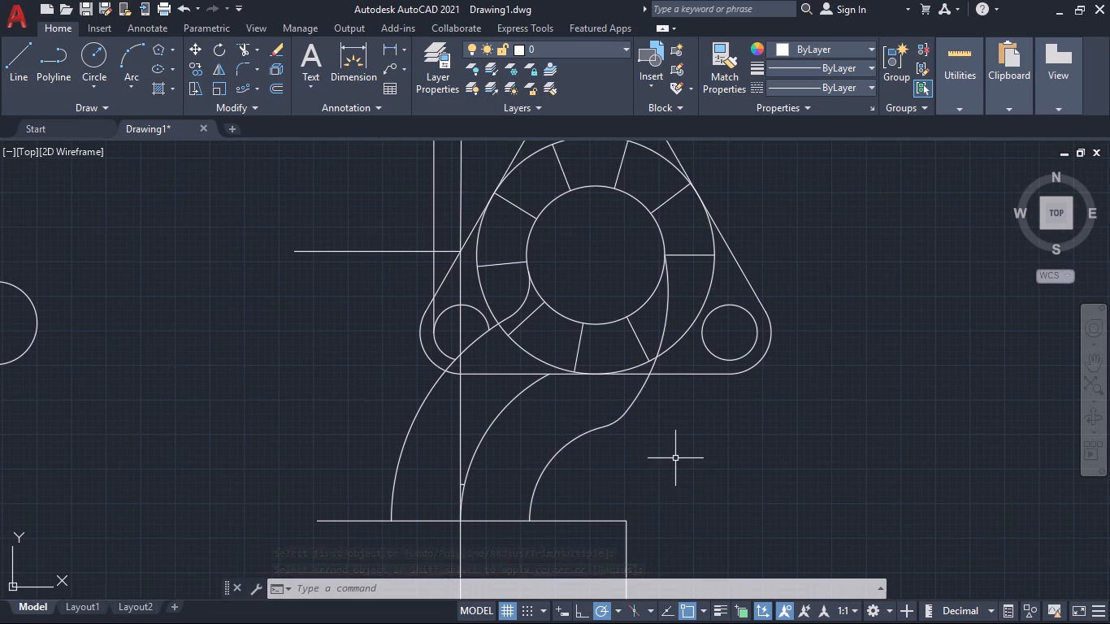
Fillet the innermost pipe arc and the radius 70 arc with a 60 mm radius.
key(Return)
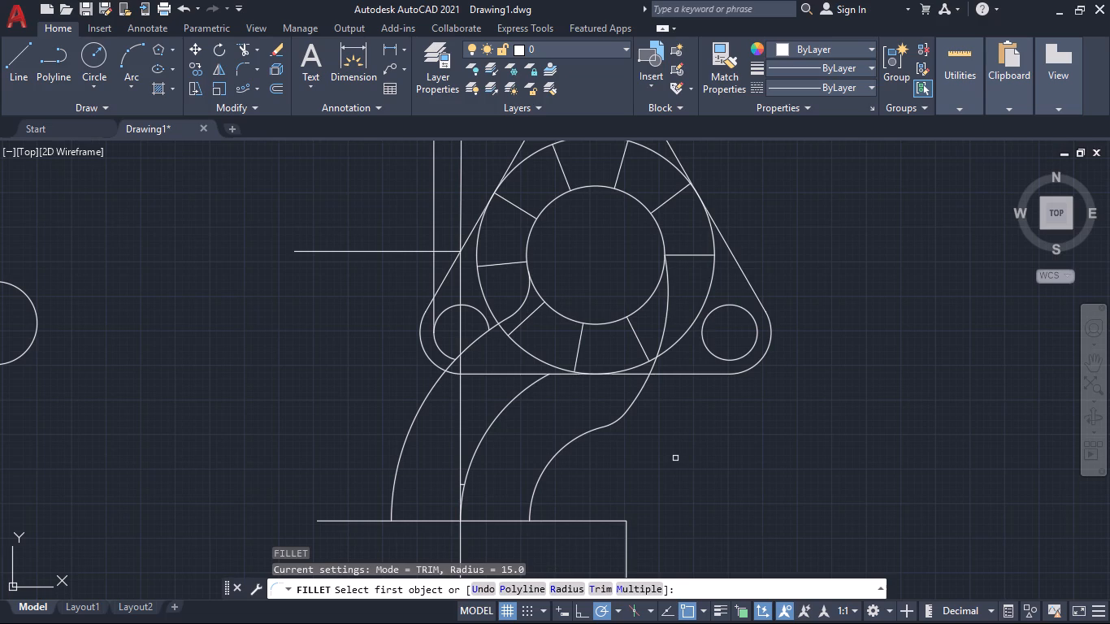
key(r)
key(Return)
text(60)
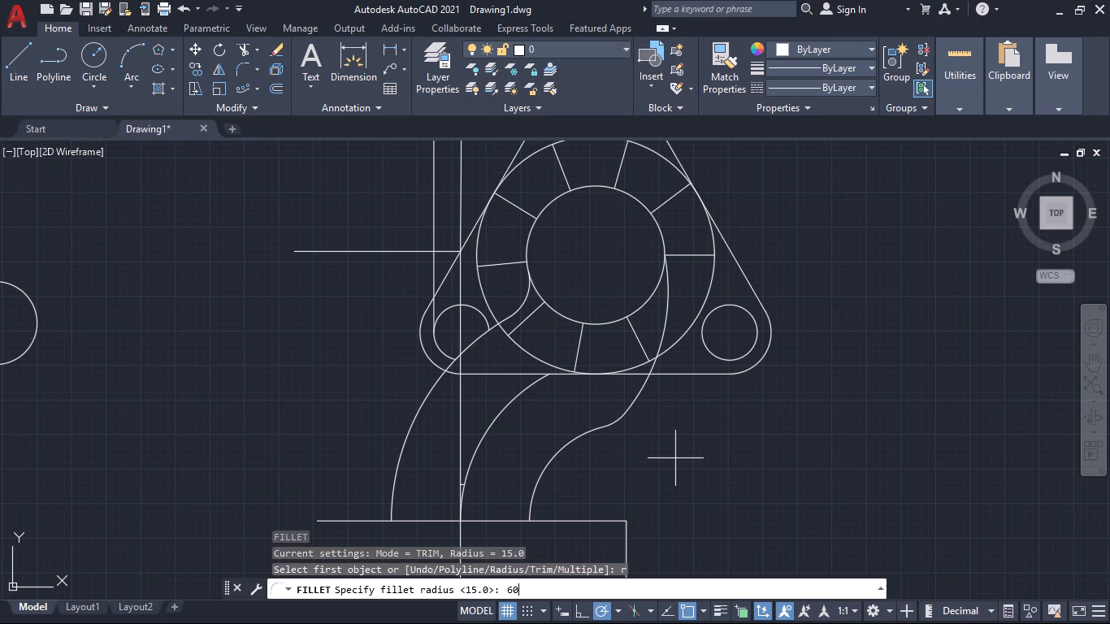
key(Return)
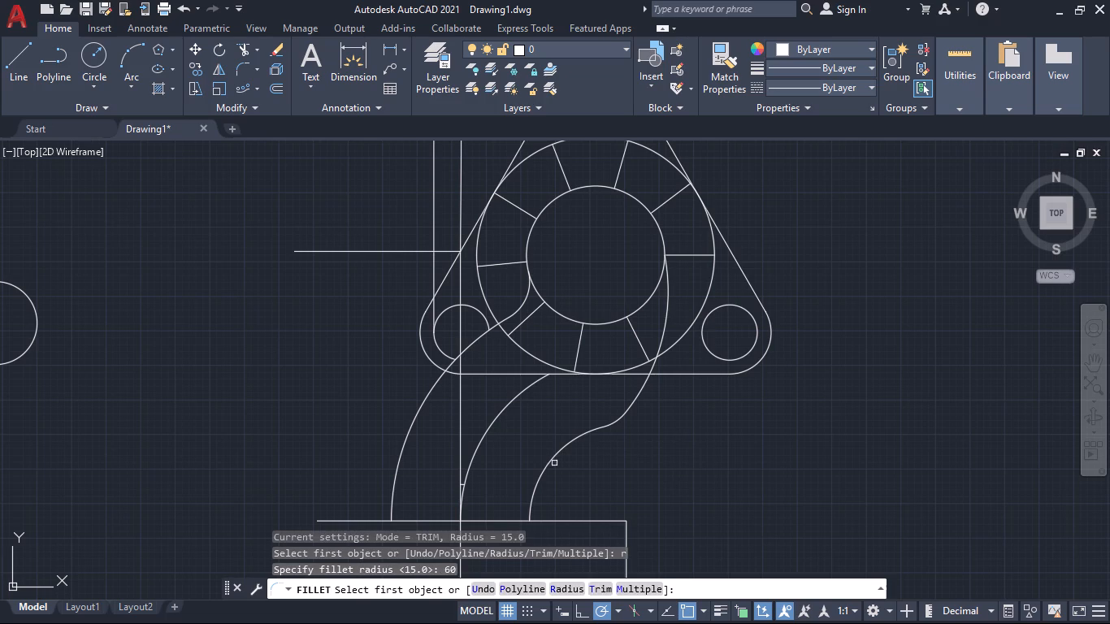
click(549, 460)
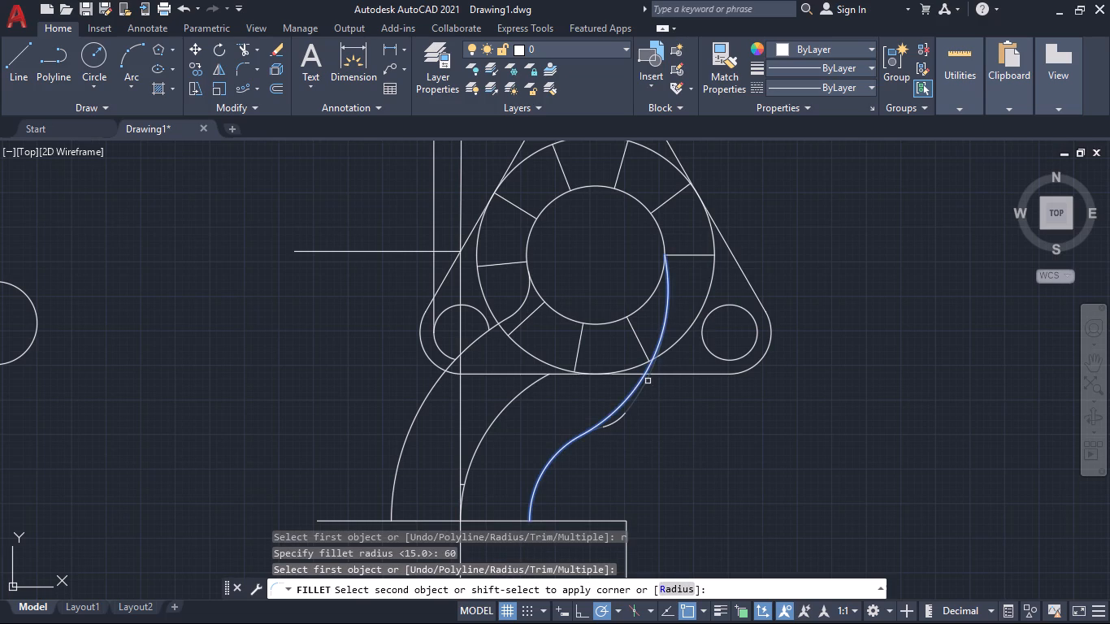
click(648, 381)
middle_drag(638, 457, 707, 500)
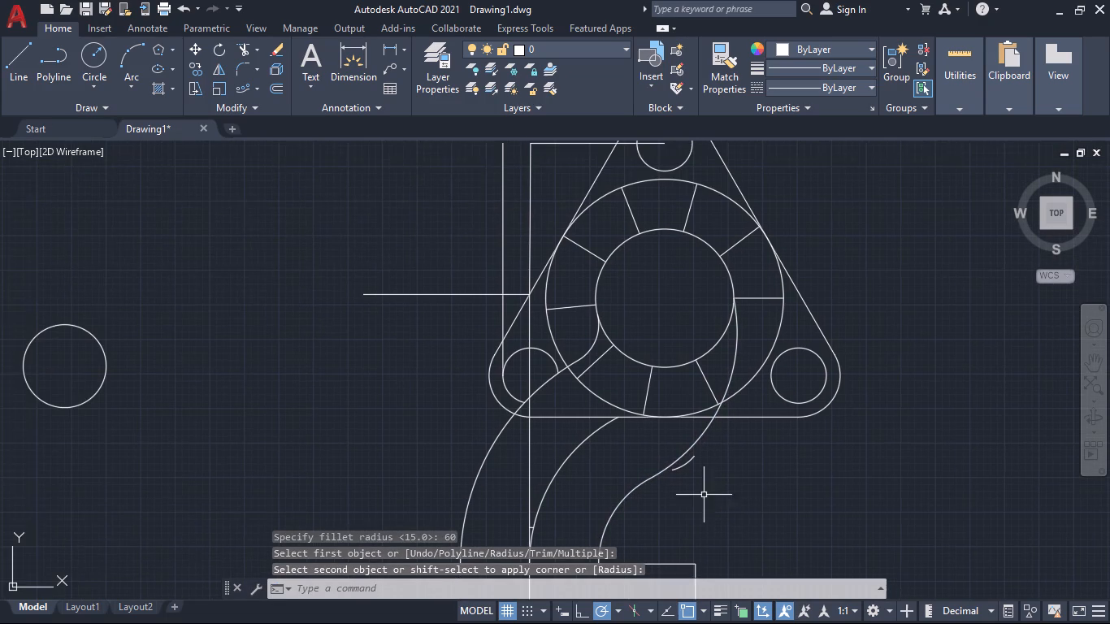
Delete the leftover radius 15 fillet arc beside the pipe's right-hand curve.
click(687, 466)
key(Delete)
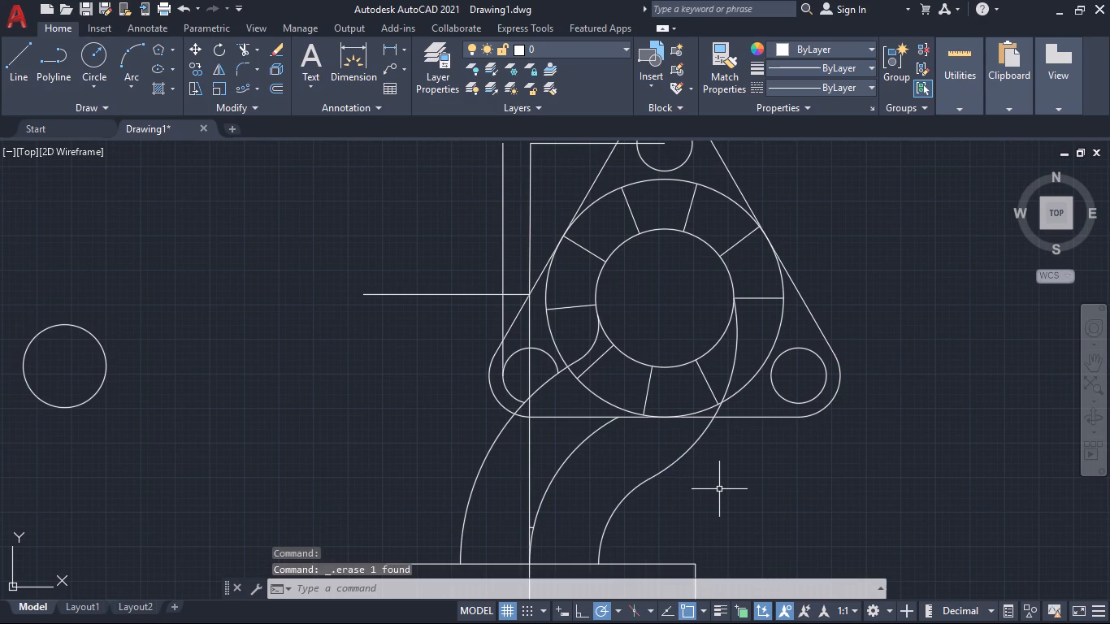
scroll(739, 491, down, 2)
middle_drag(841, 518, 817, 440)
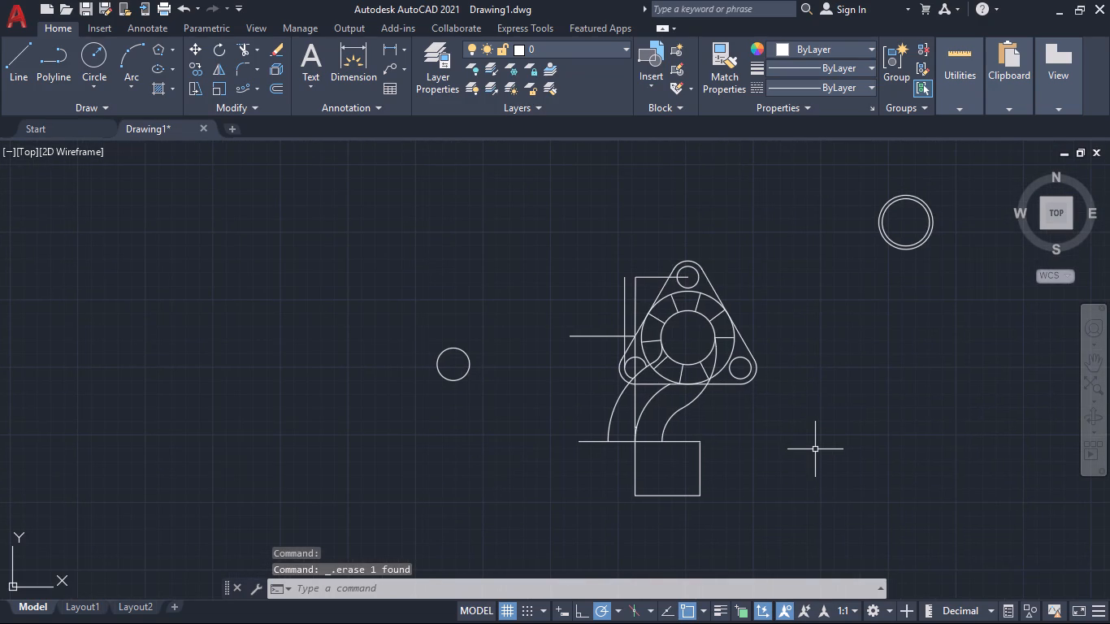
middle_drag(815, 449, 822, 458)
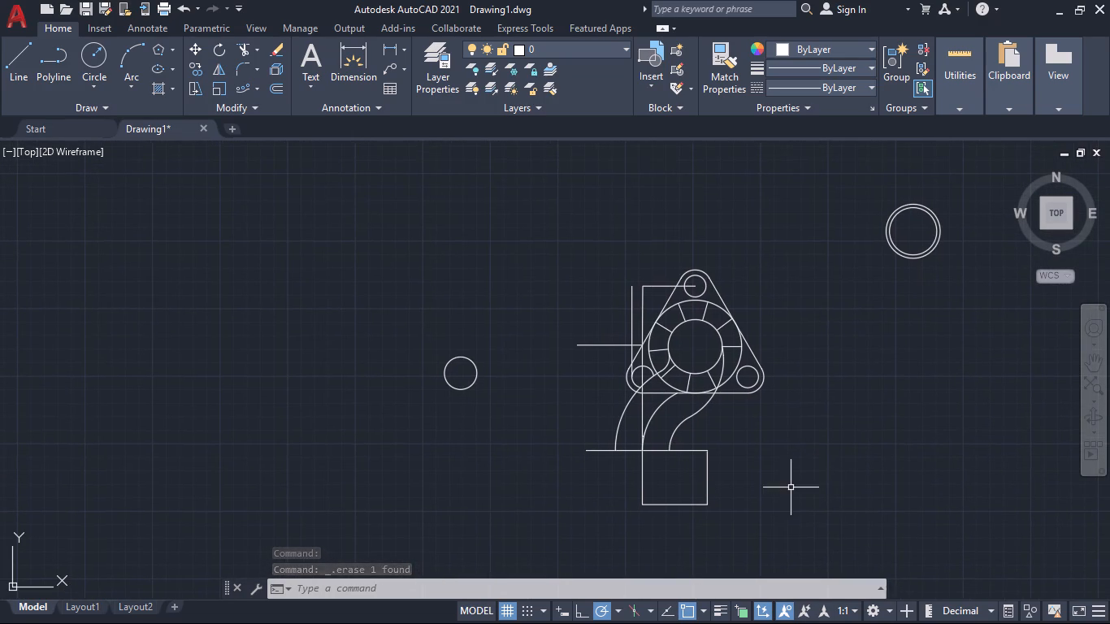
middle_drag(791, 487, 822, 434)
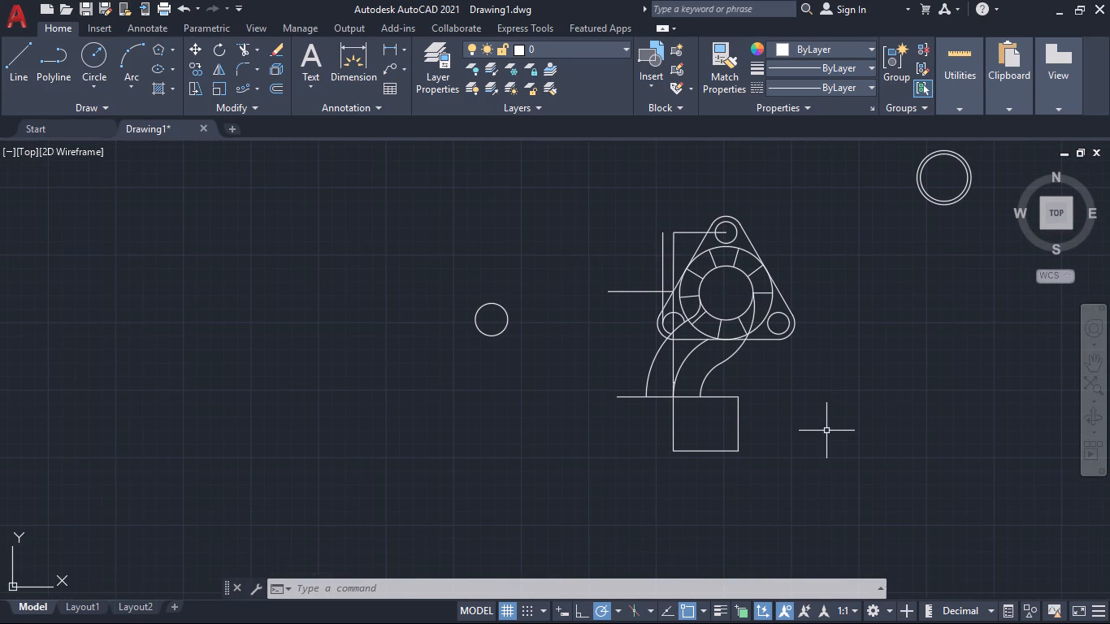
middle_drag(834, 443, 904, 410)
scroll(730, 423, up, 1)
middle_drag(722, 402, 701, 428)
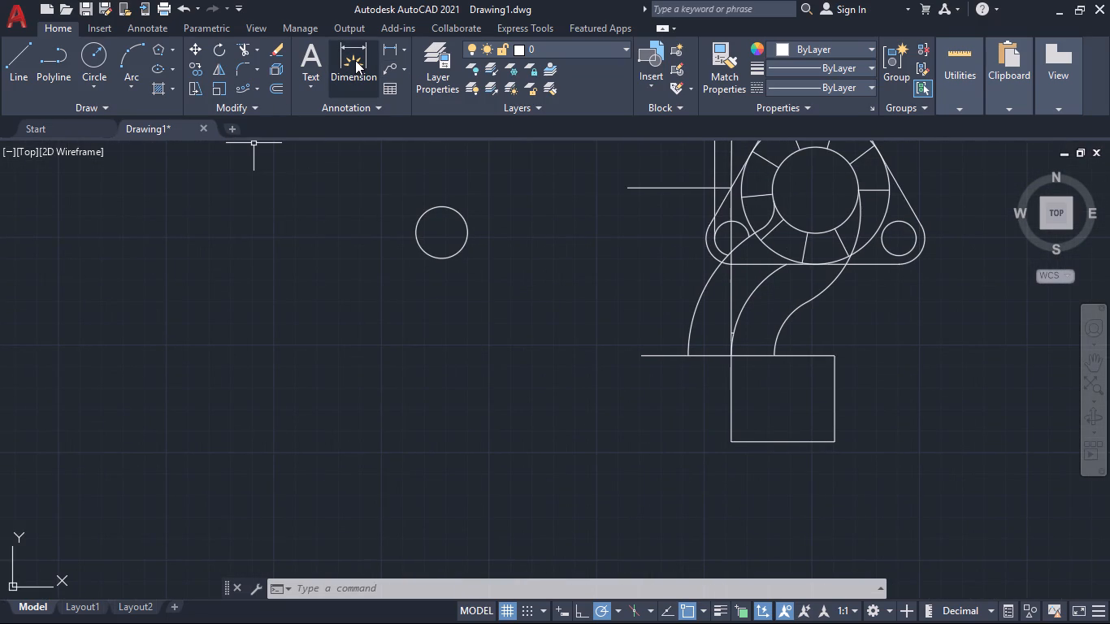
Draw a 50 mm line down from the outermost pipe arc's lower end and continue it horizontally to the base rectangle's lower left corner.
click(355, 60)
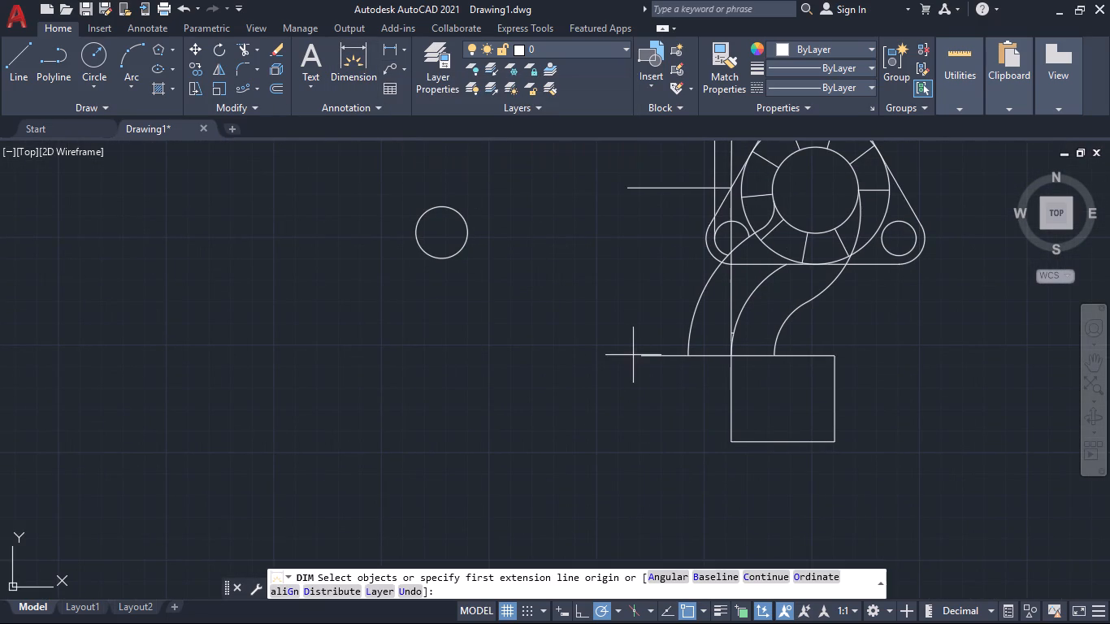
scroll(686, 355, up, 5)
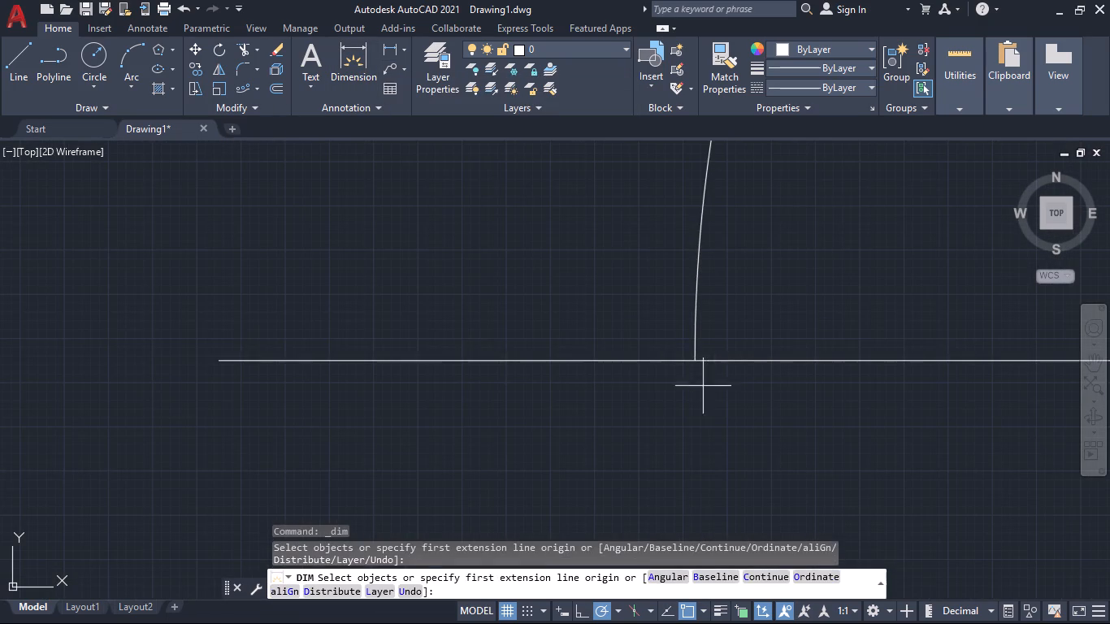
click(20, 61)
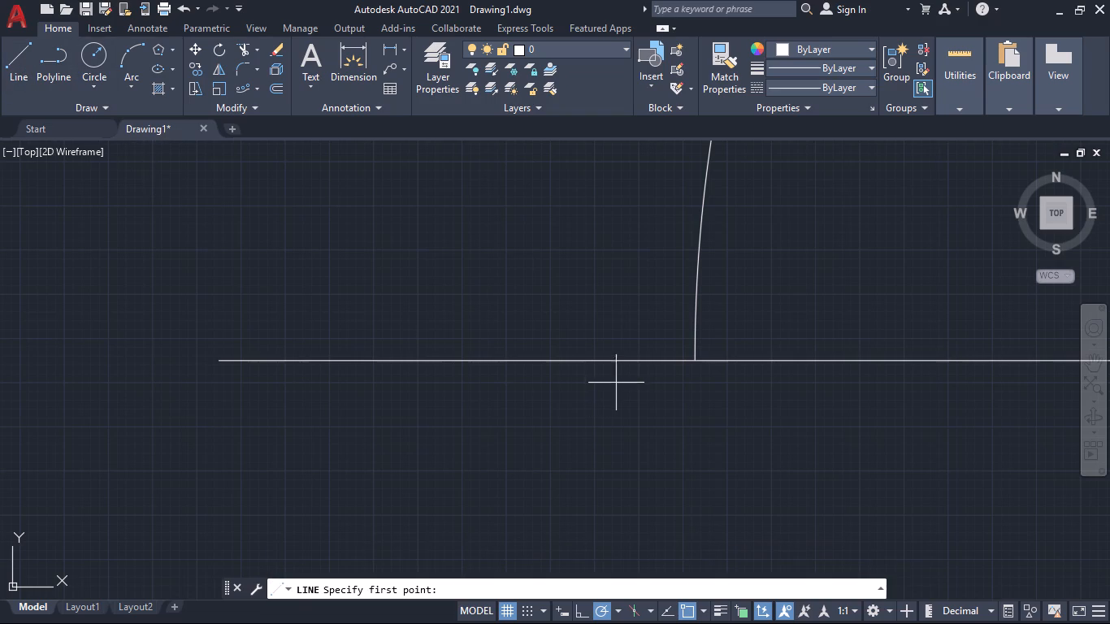
click(695, 362)
scroll(679, 437, down, 2)
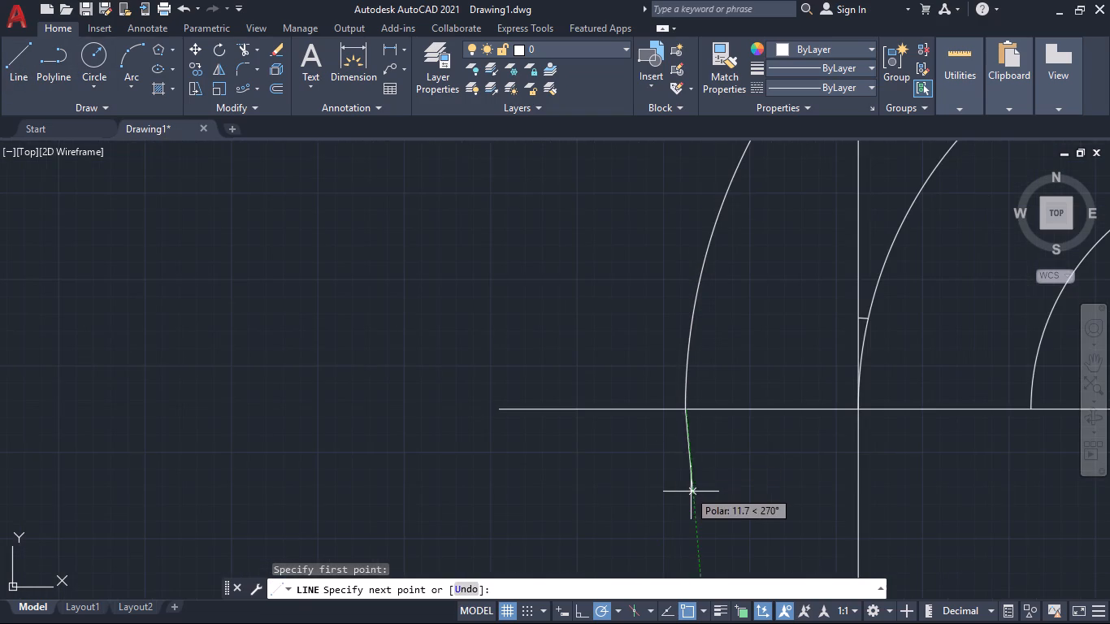
middle_drag(693, 493, 668, 310)
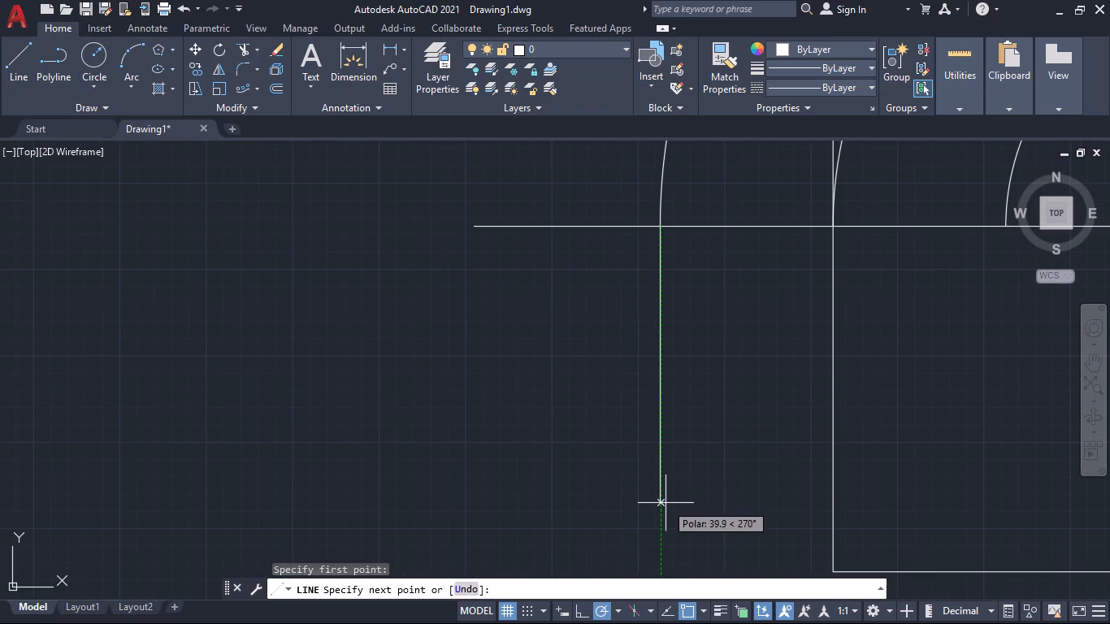
text(25)
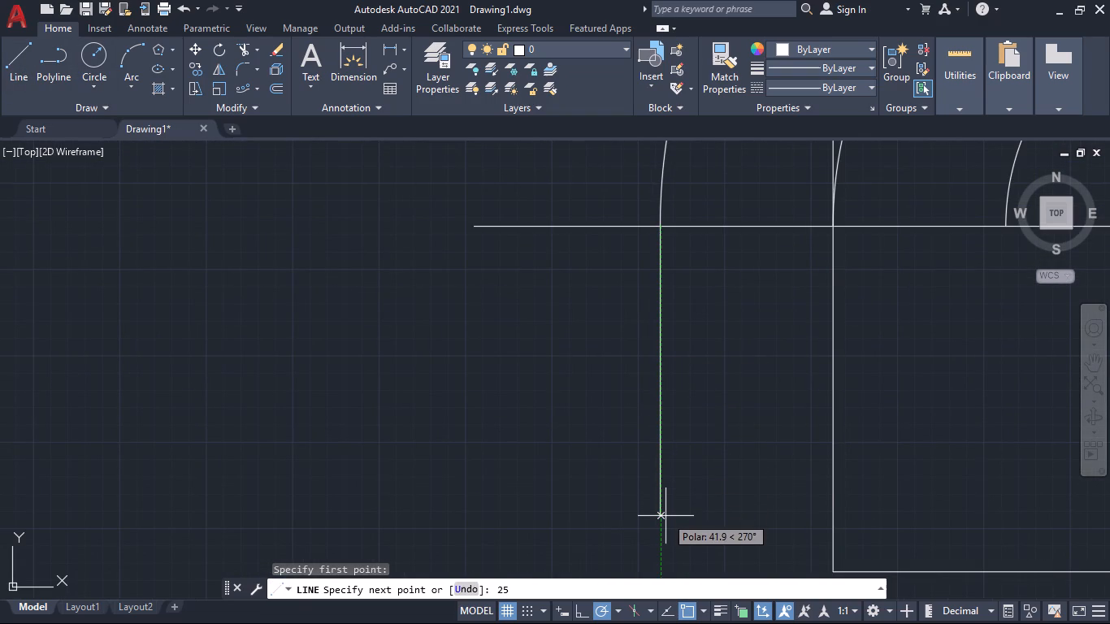
key(BackSpace)
key(BackSpace)
text(50)
key(Return)
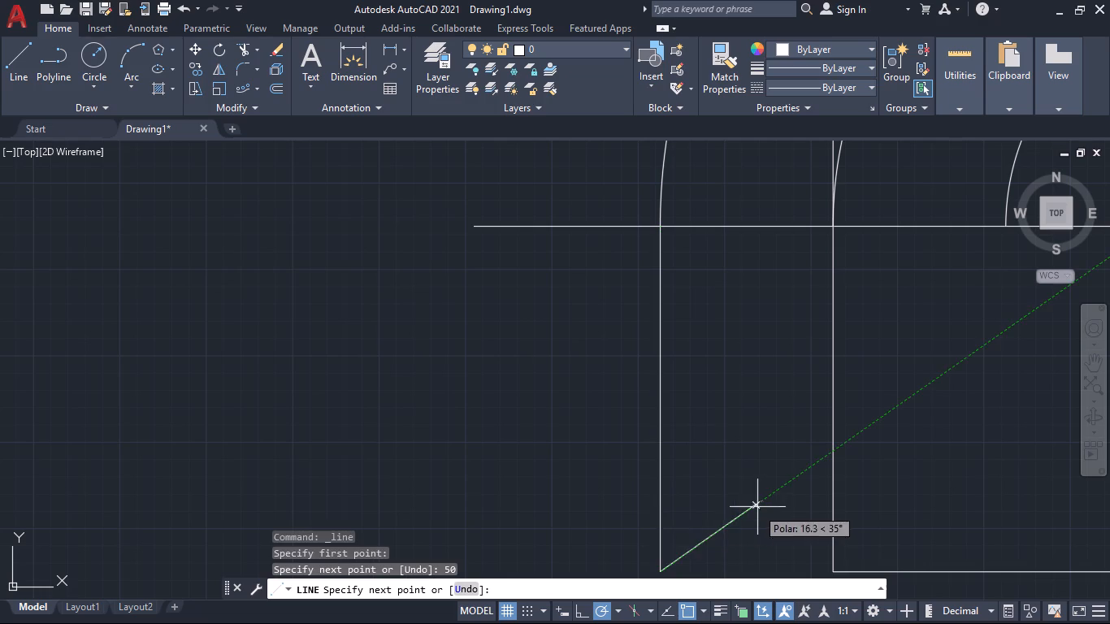
middle_drag(760, 507, 644, 351)
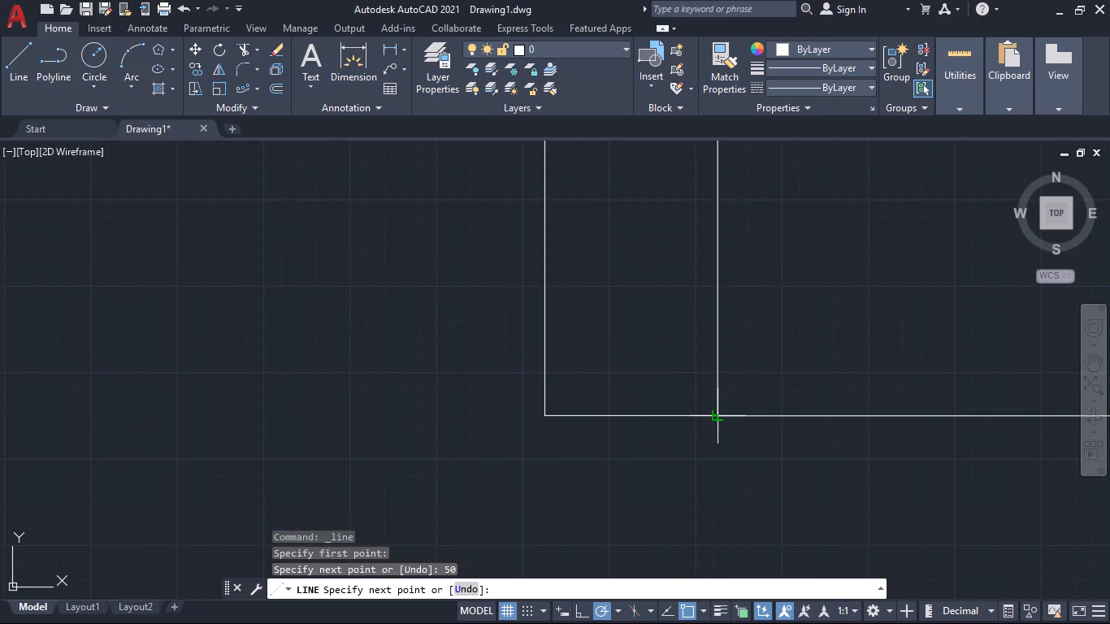
click(715, 418)
scroll(793, 462, down, 3)
key(space)
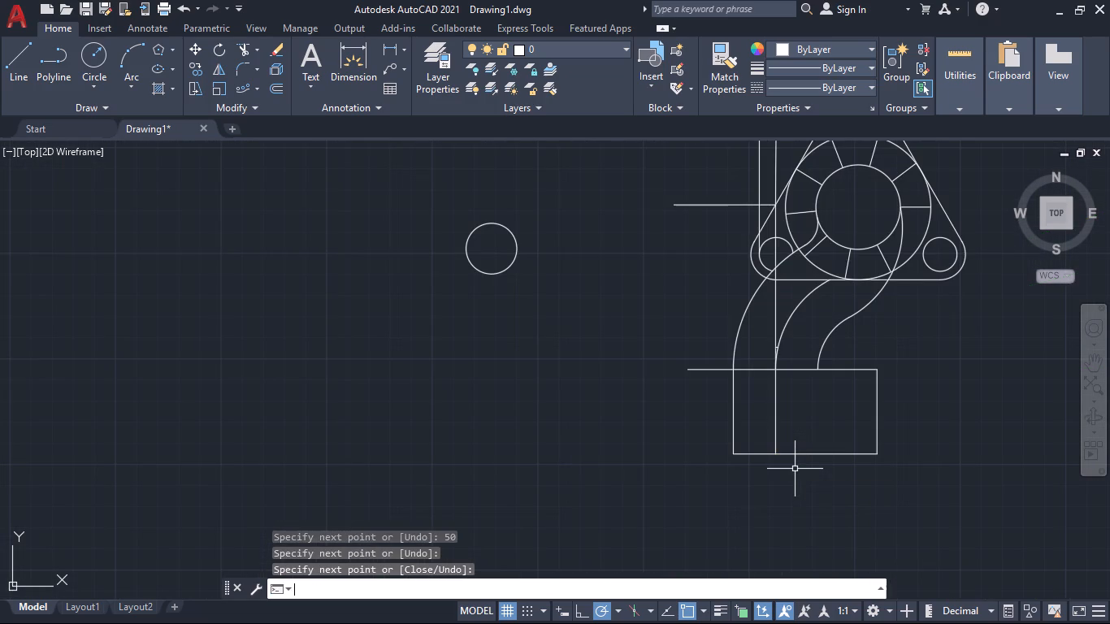
Draw a 50 mm vertical line down through the base from the lower end of the innermost pipe arc.
middle_drag(954, 392, 946, 418)
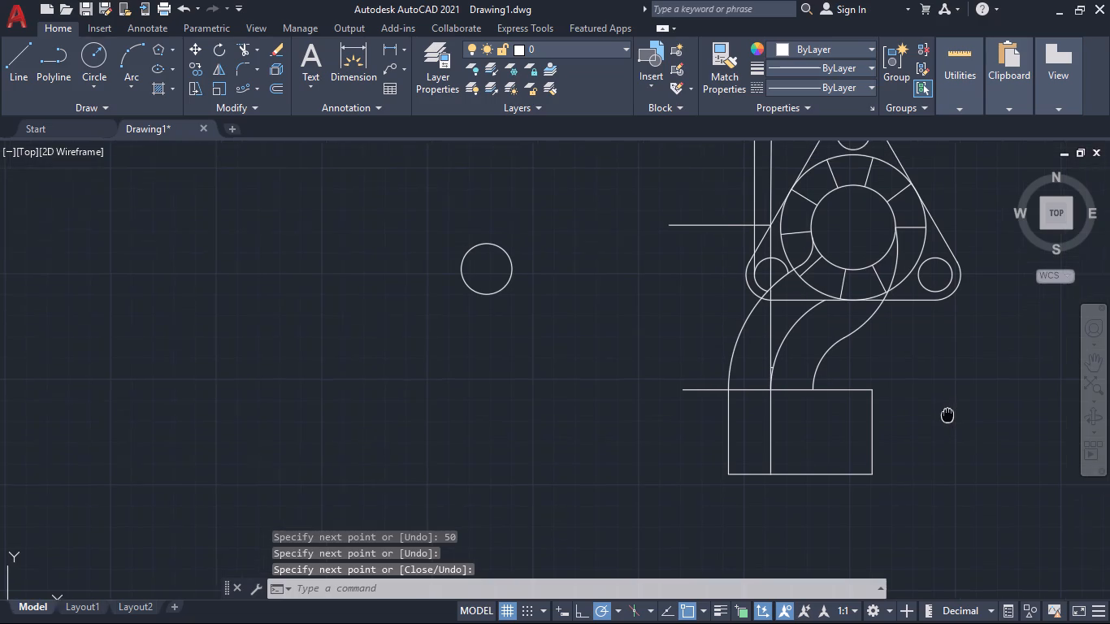
middle_drag(946, 418, 902, 453)
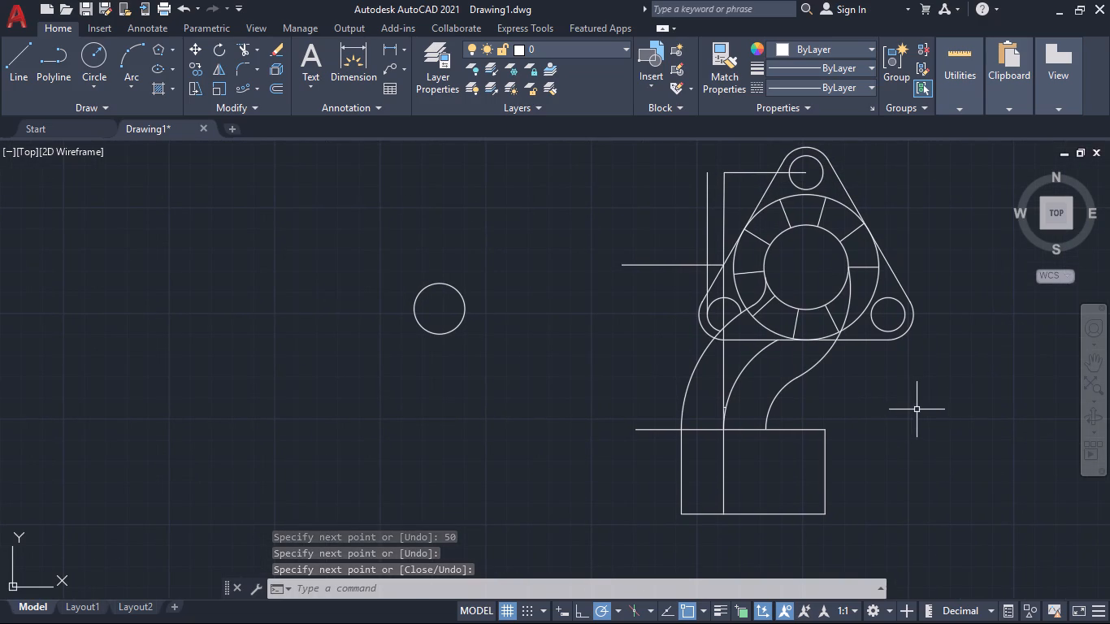
click(24, 64)
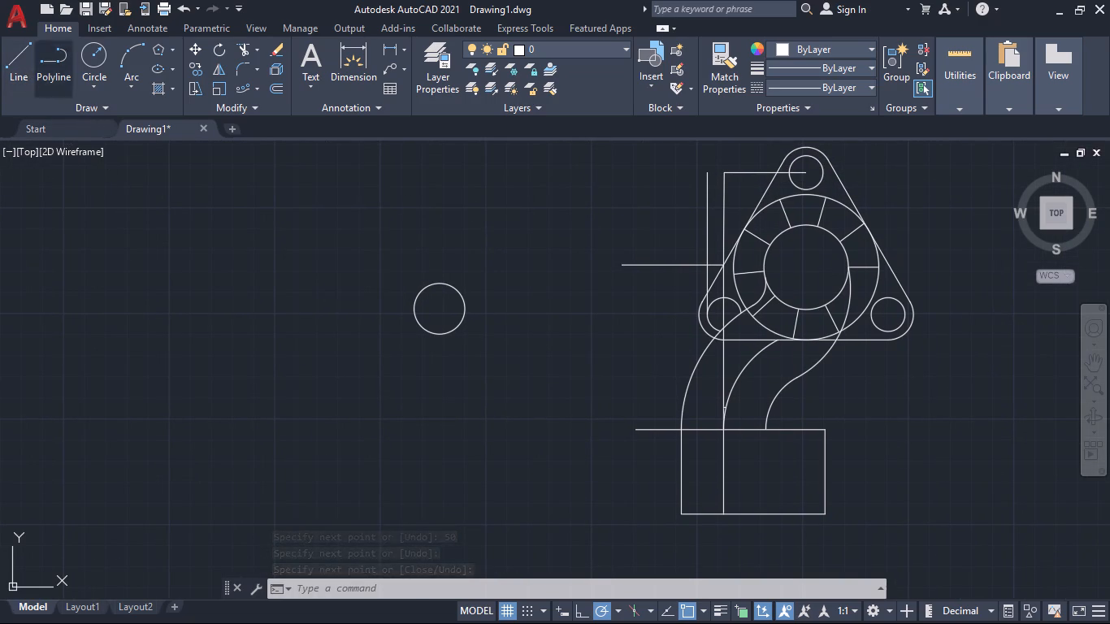
click(767, 428)
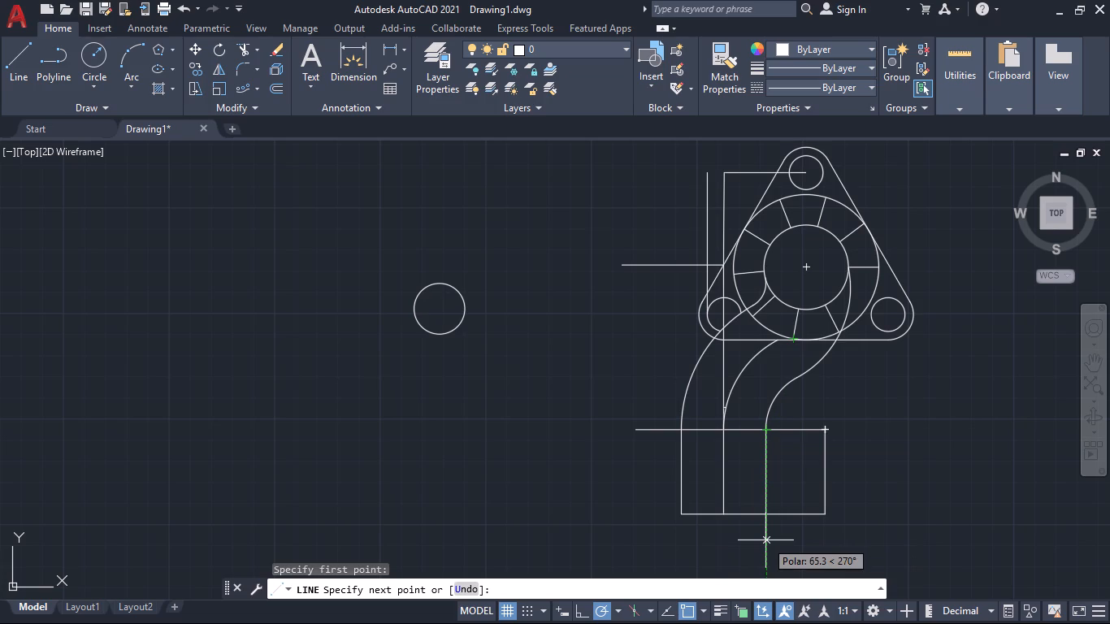
text(50)
key(Return)
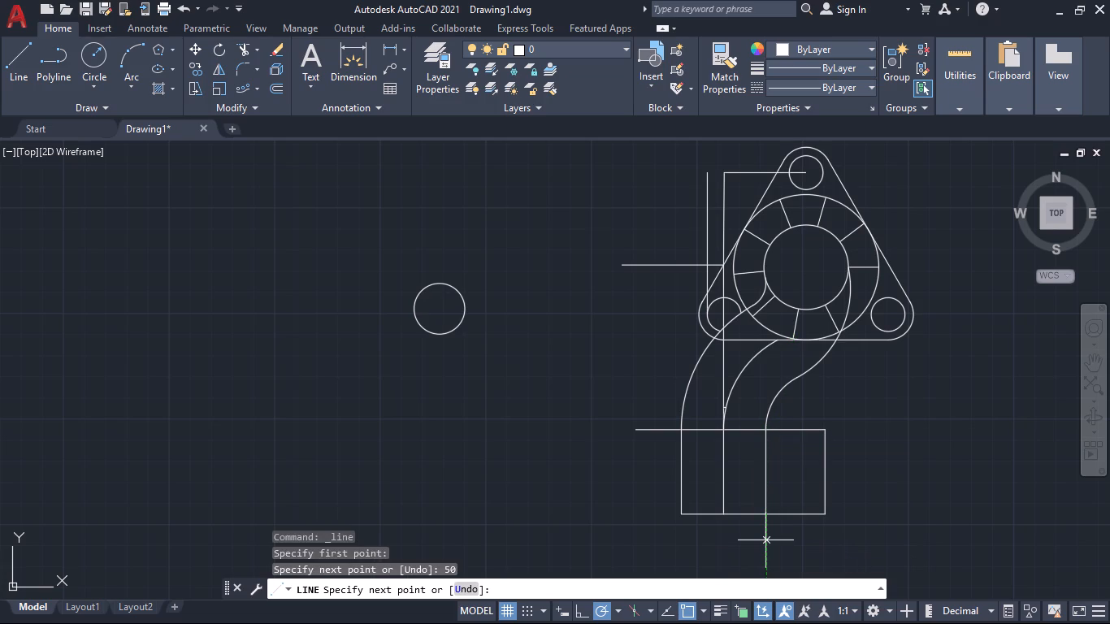
key(space)
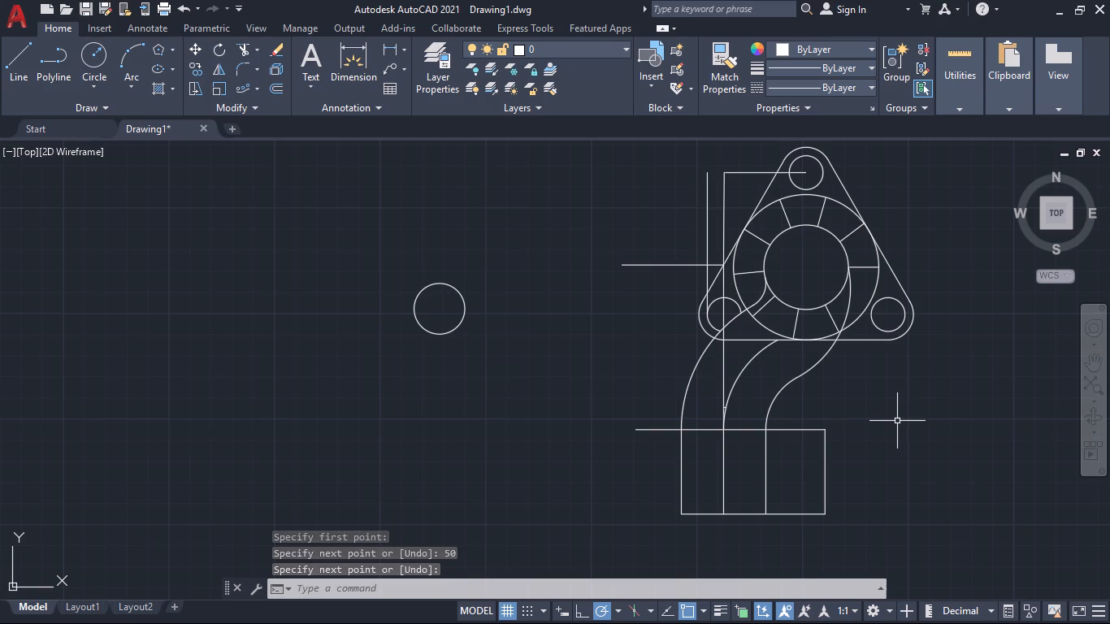
Draw a circle of radius 70 centred on the base rectangle's upper right corner.
middle_drag(897, 421, 873, 424)
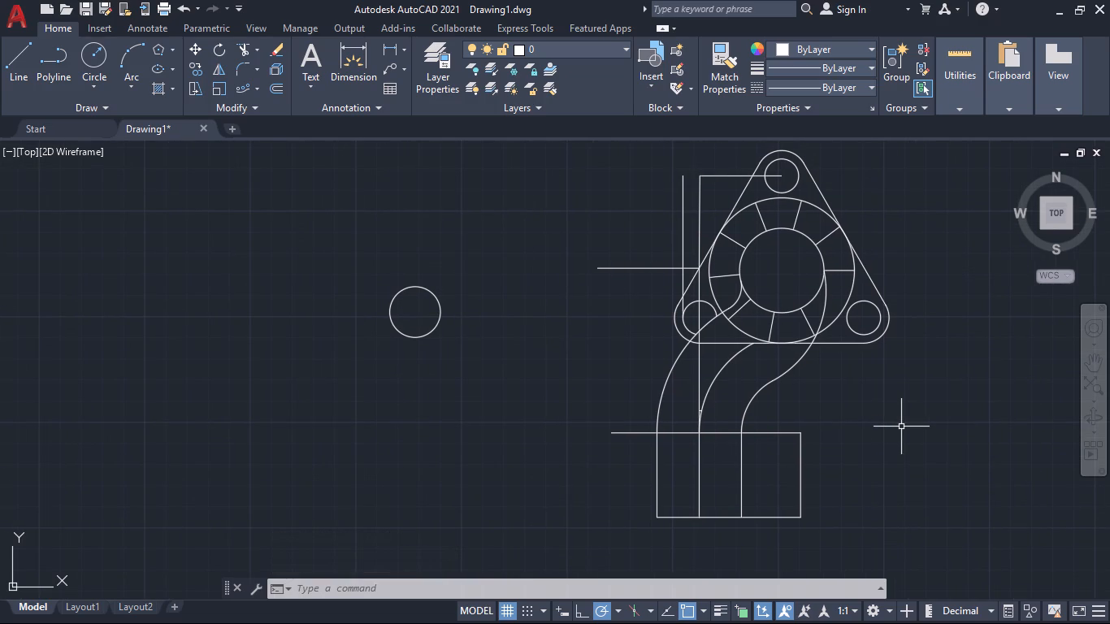
middle_drag(901, 427, 952, 454)
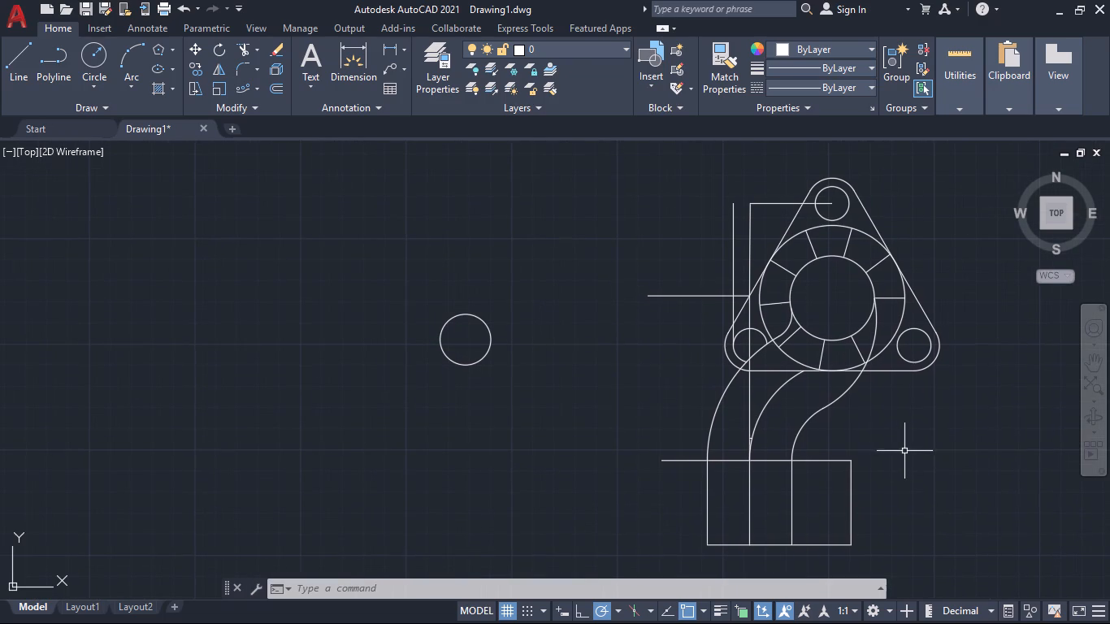
click(89, 55)
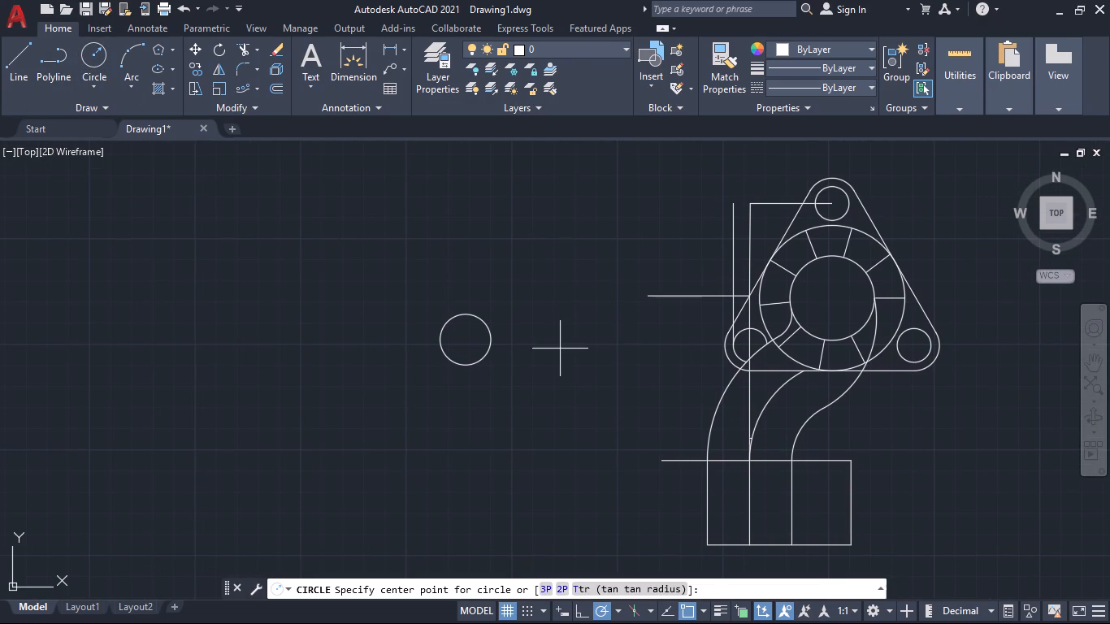
click(851, 461)
text(70)
key(Return)
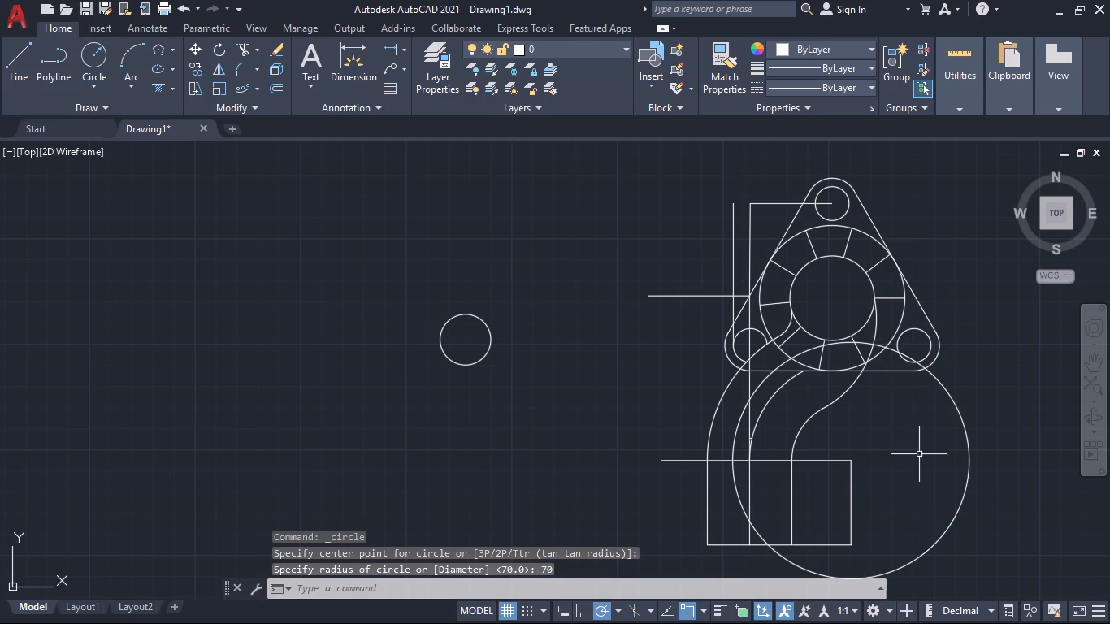
Move the radius 70 circle's centre about 17.2 mm at 160°, bringing its left side alongside the outermost pipe arc.
click(965, 488)
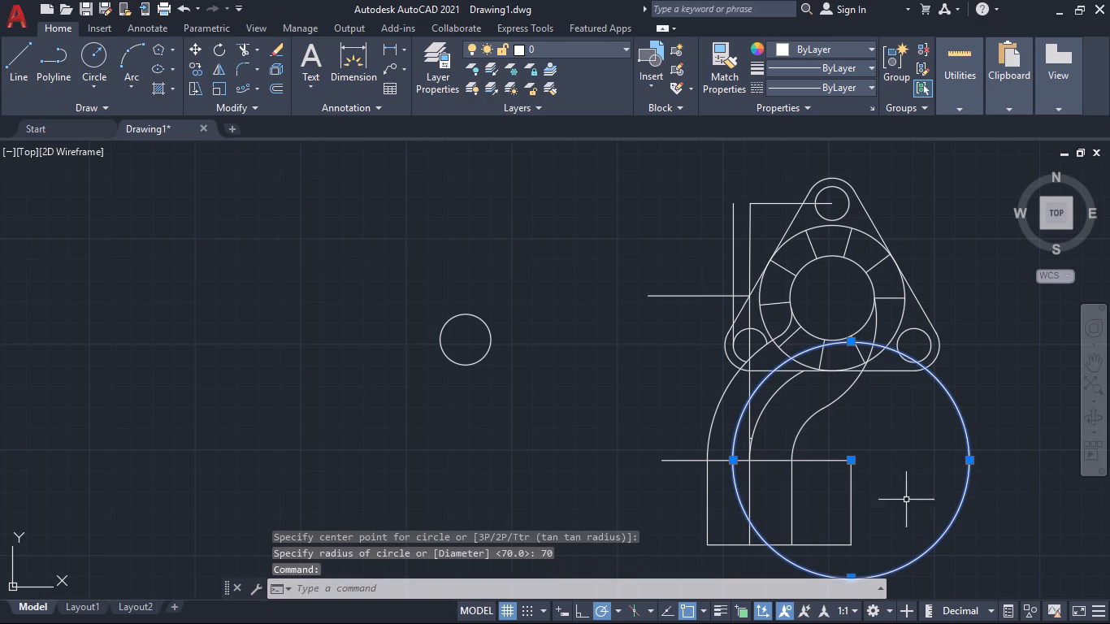
click(851, 465)
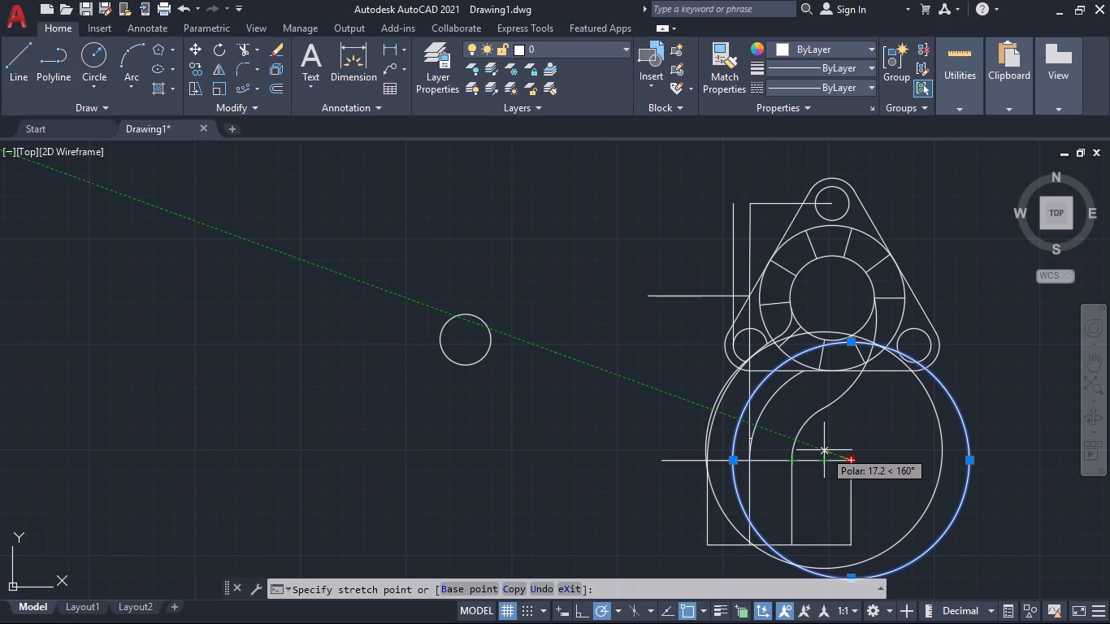
click(824, 450)
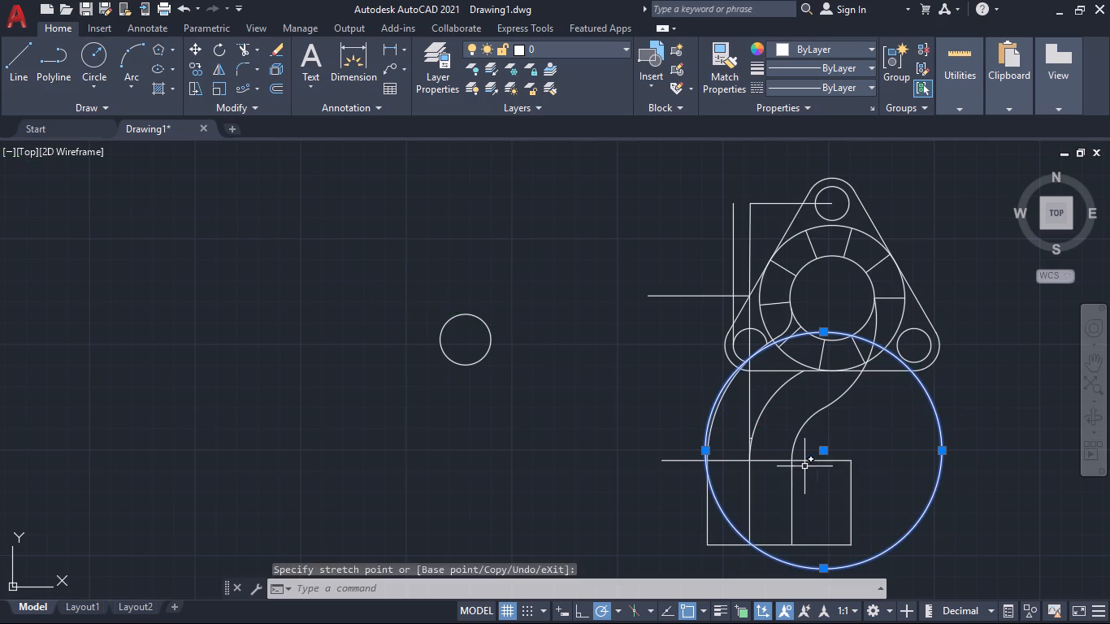
key(Escape)
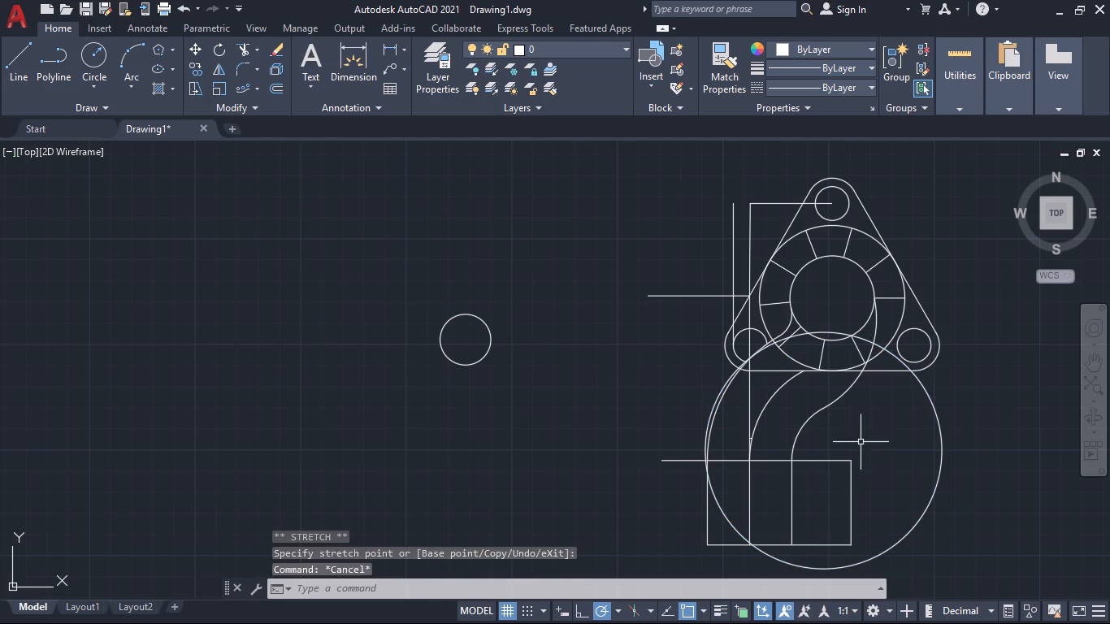
Trim the radius 70 circle's sections across the flange, ring and bore, plus its right side down to the base, keeping the left arc.
scroll(856, 433, up, 2)
middle_drag(754, 341, 867, 474)
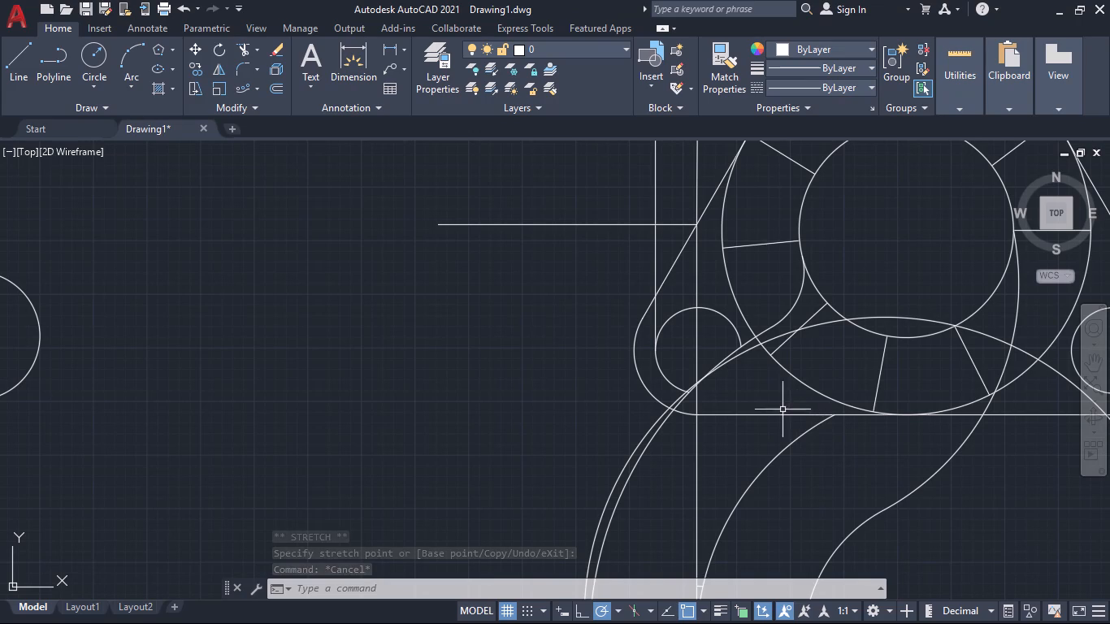
text(tr)
key(Return)
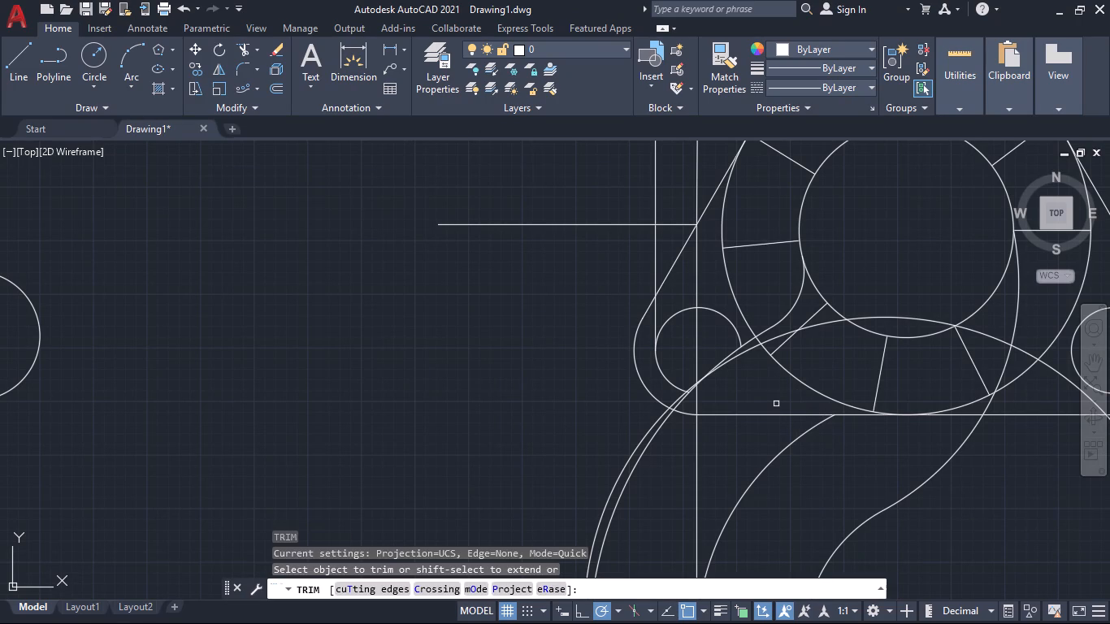
click(749, 353)
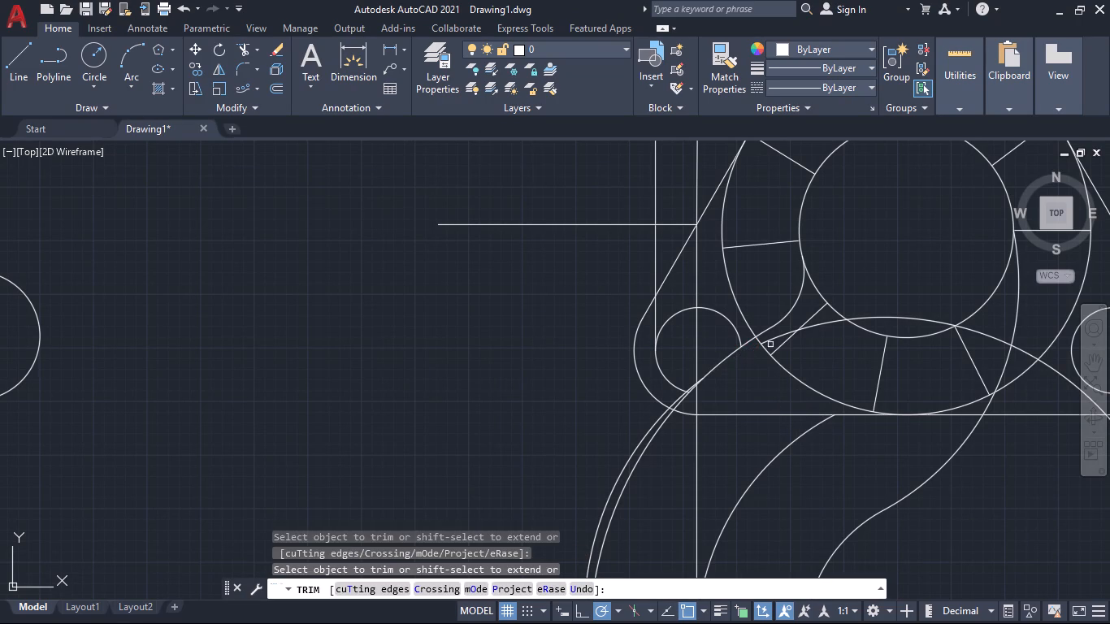
click(783, 335)
click(817, 331)
click(826, 320)
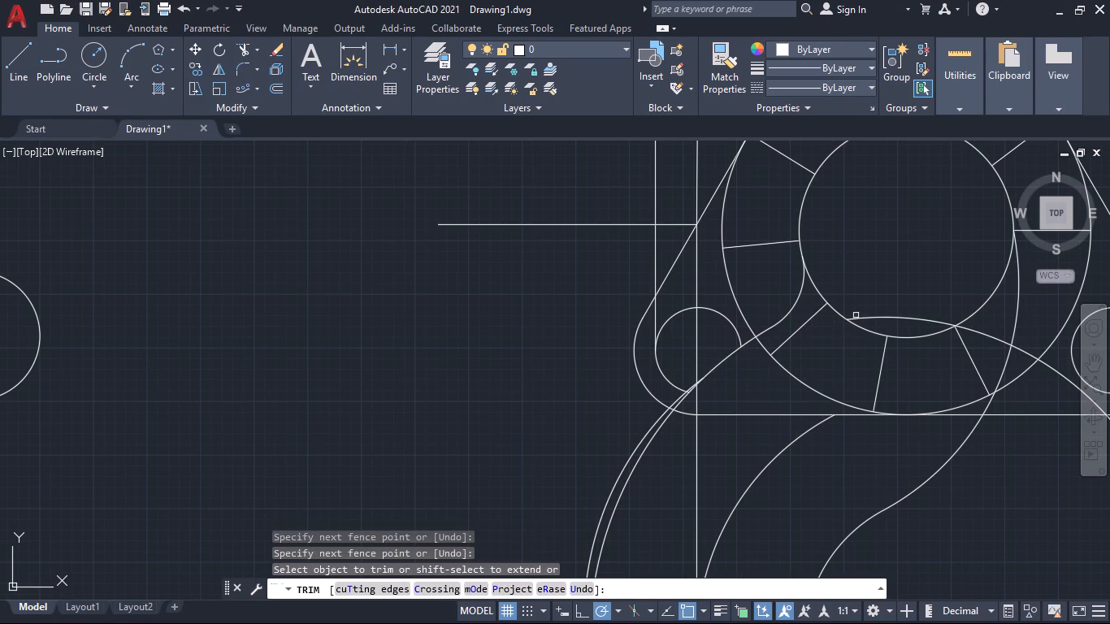
click(868, 315)
scroll(903, 312, down, 2)
click(939, 323)
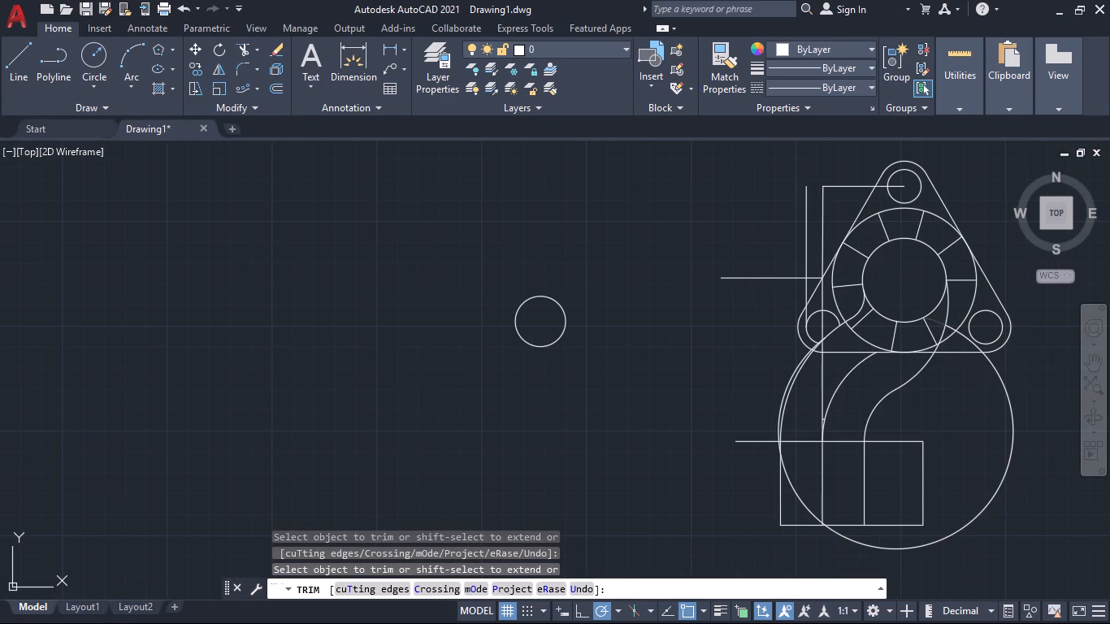
click(952, 327)
click(959, 336)
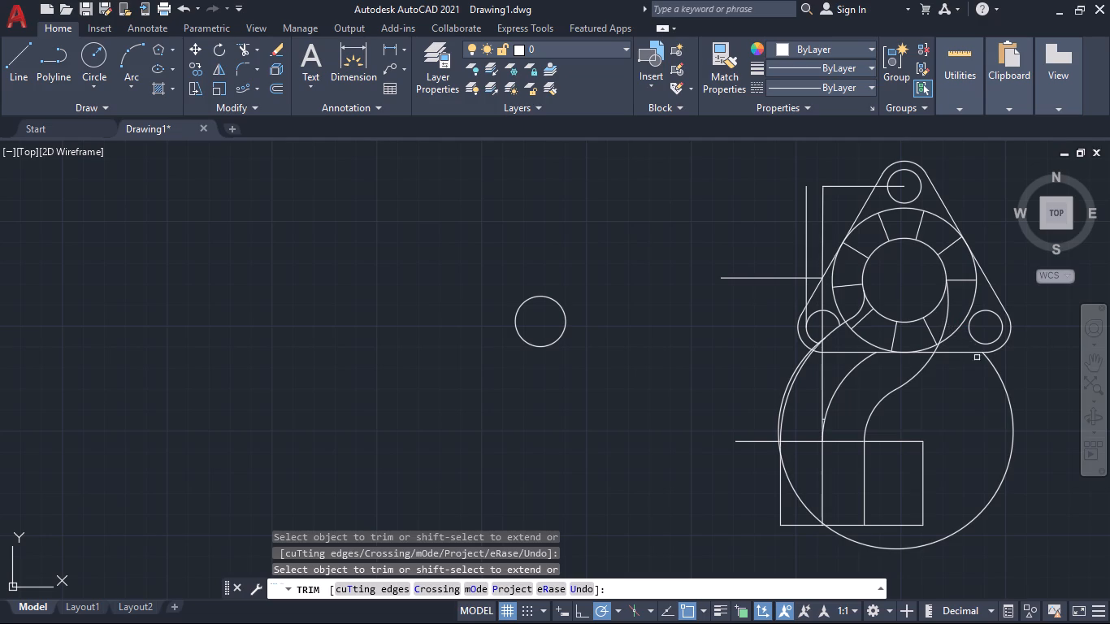
click(996, 374)
Trim the old outermost pipe arc lying beside the radius 70 arc, from the base up past the lower left flange hole to their junction.
middle_drag(966, 453, 982, 489)
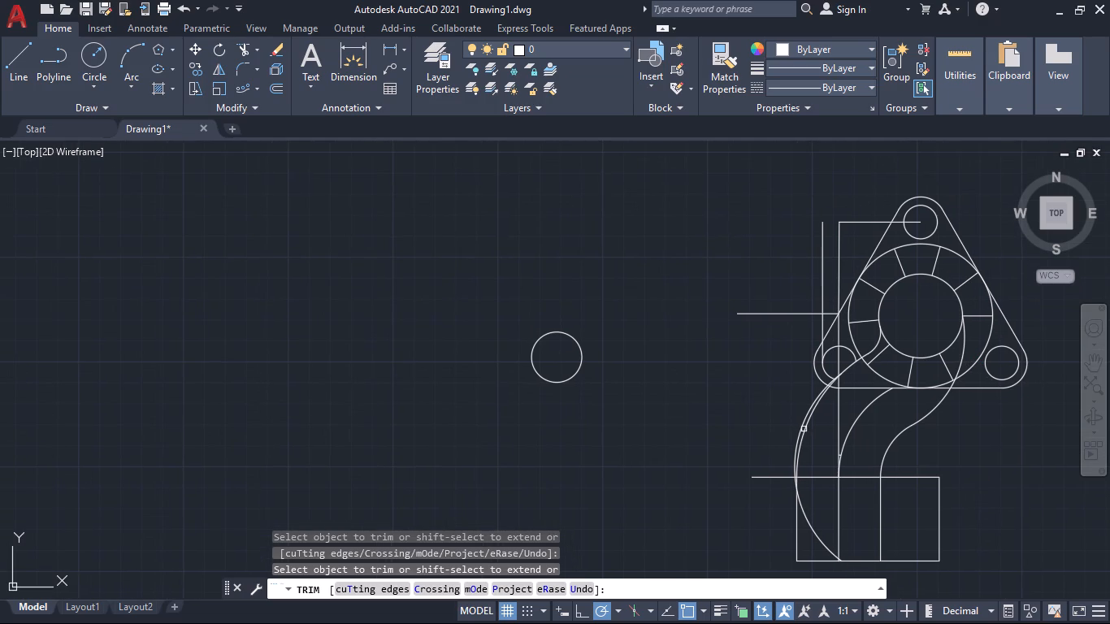
scroll(802, 414, up, 2)
click(817, 427)
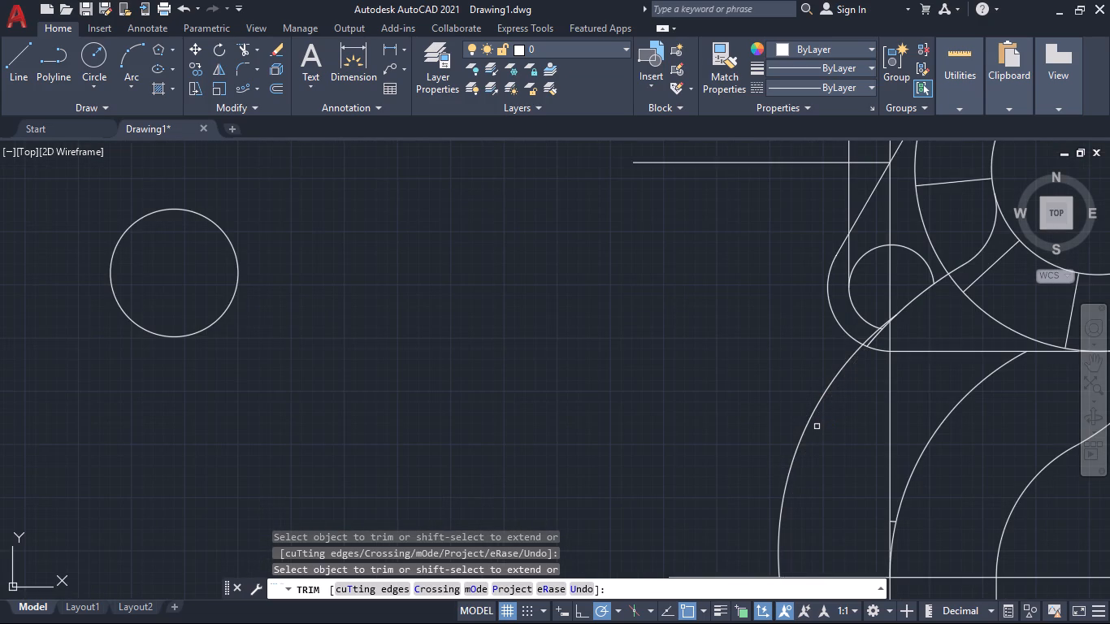
scroll(882, 337, up, 4)
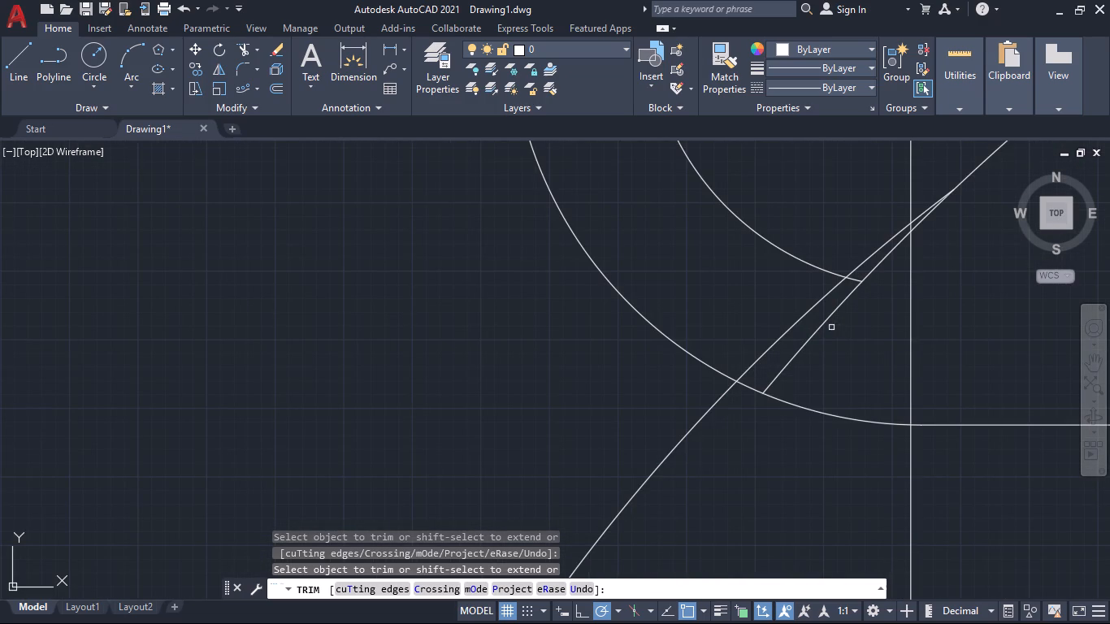
click(826, 323)
click(859, 282)
click(869, 271)
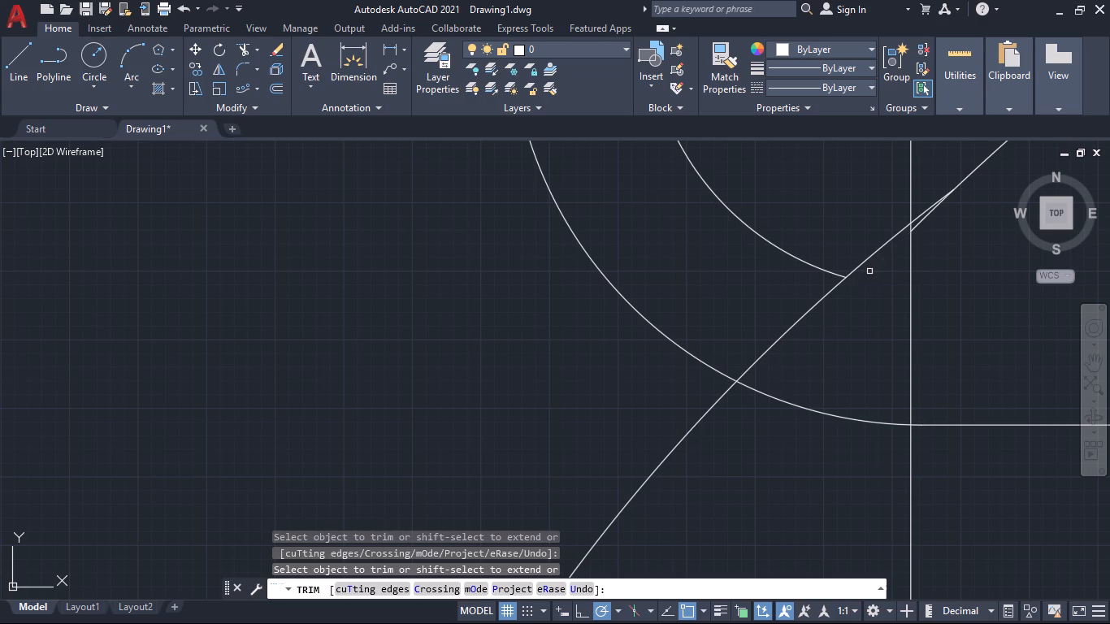
click(927, 223)
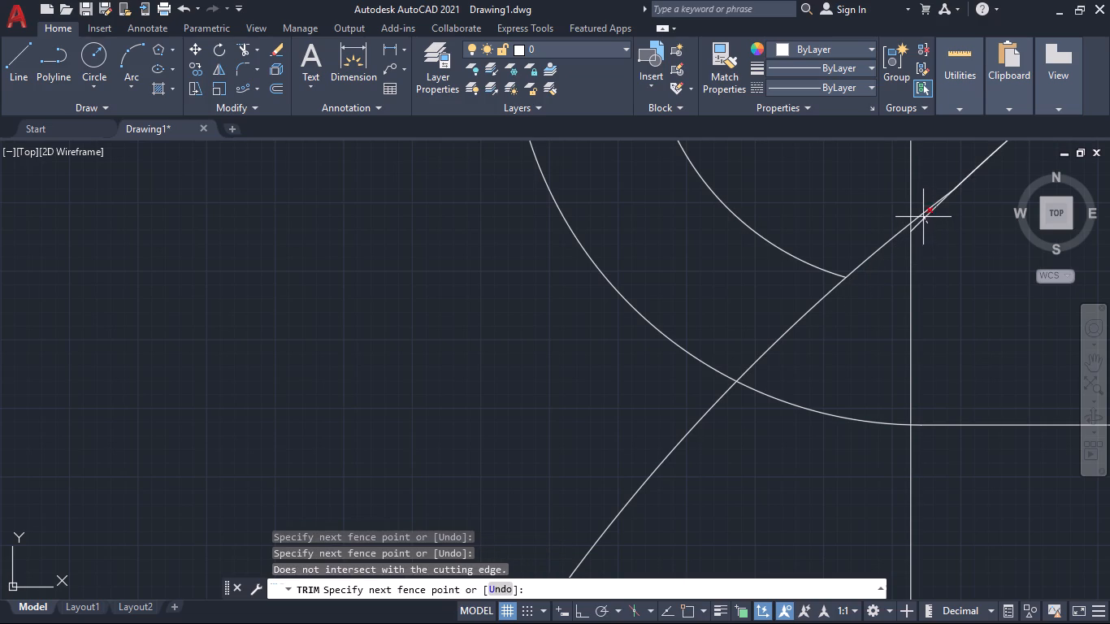
click(923, 217)
scroll(956, 262, down, 2)
middle_drag(966, 271, 693, 380)
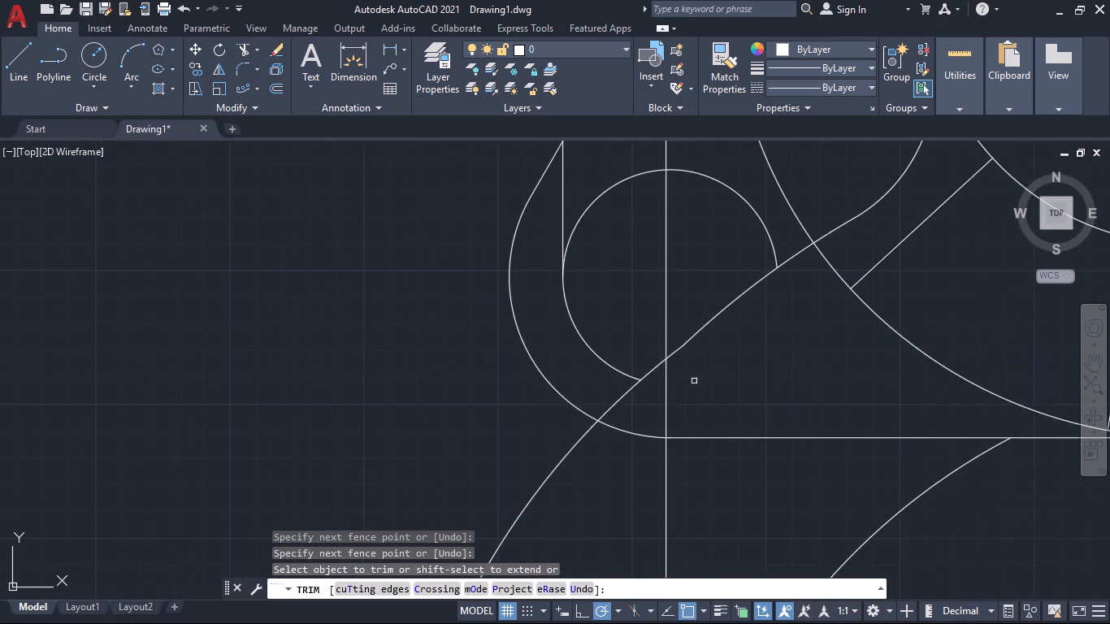
Extend the radius 70 arc's upper end to the outer circle of the flange ring.
scroll(753, 359, down, 1)
middle_drag(775, 366, 714, 427)
scroll(667, 417, up, 2)
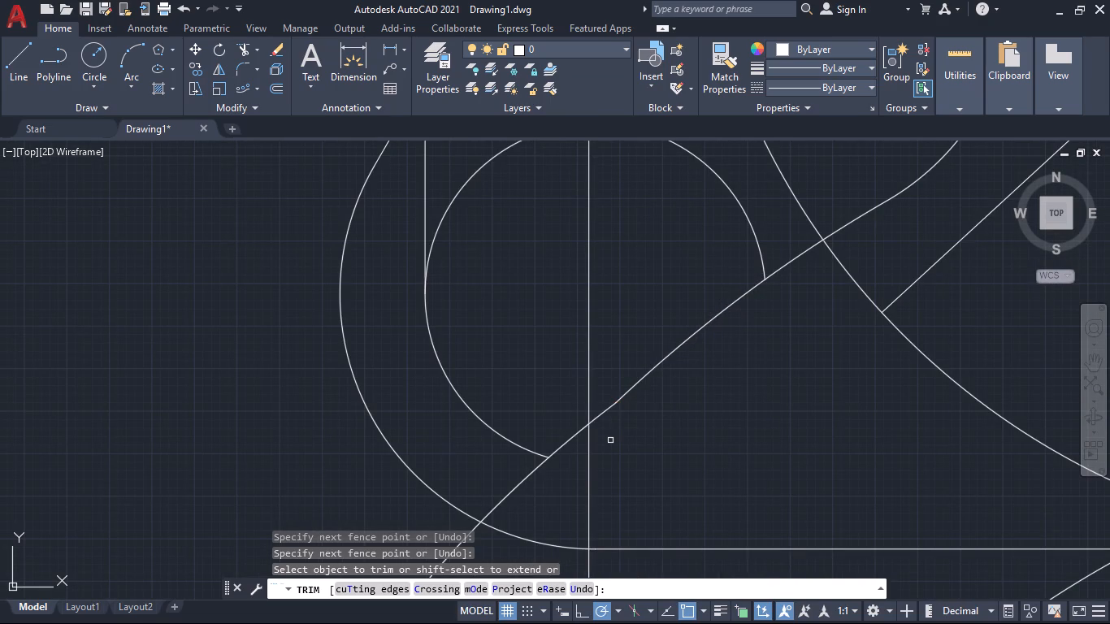
shift+click(610, 440)
shift+click(605, 394)
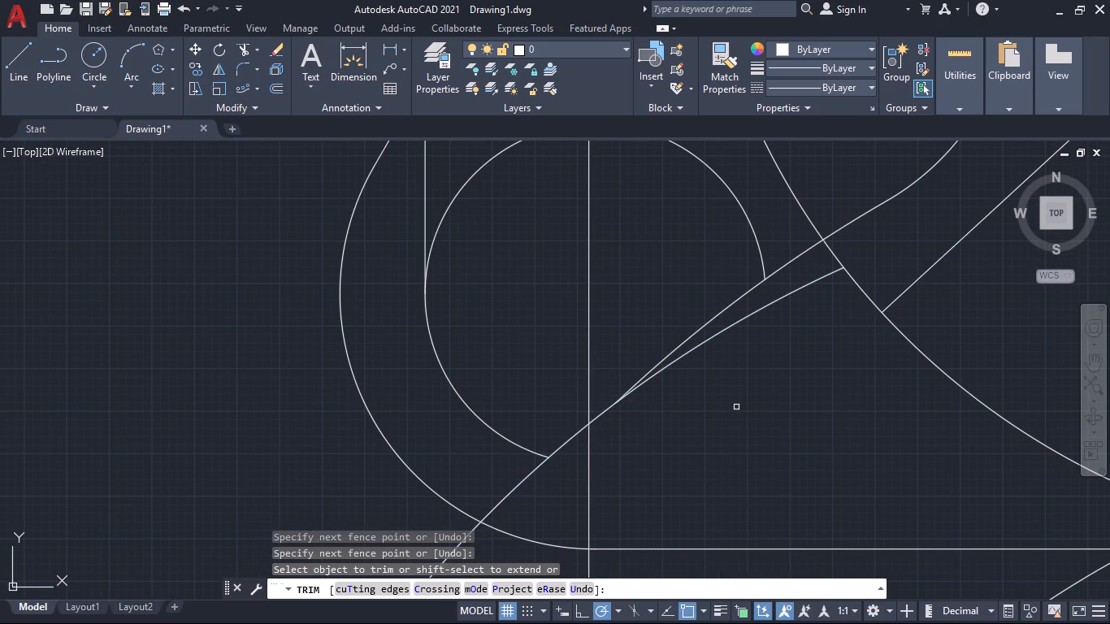
middle_drag(757, 405, 763, 467)
scroll(772, 454, down, 1)
middle_drag(772, 454, 765, 468)
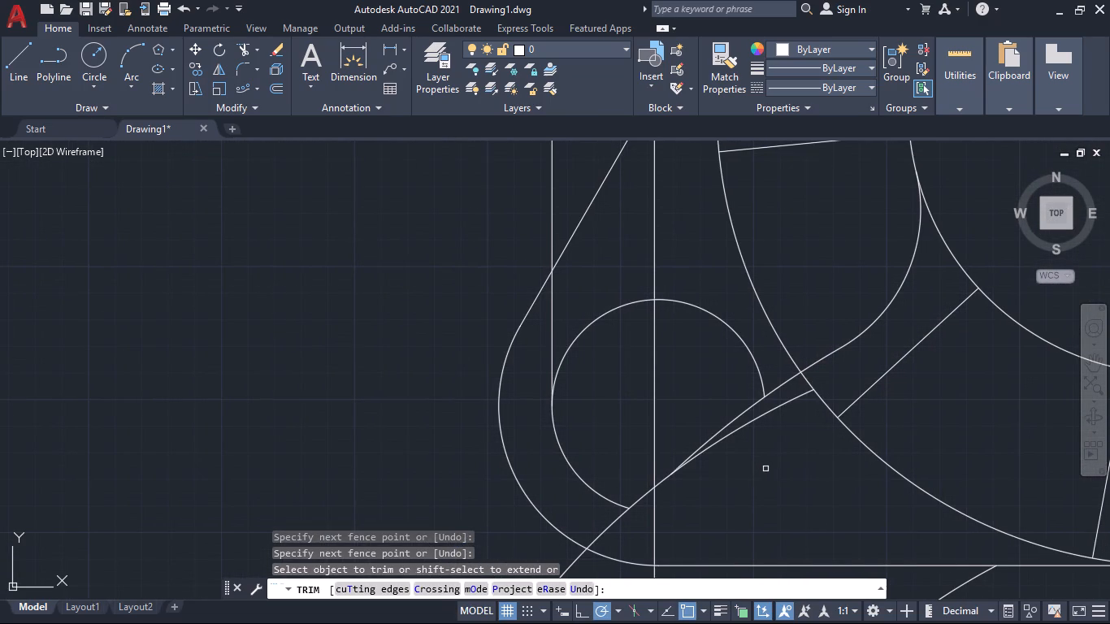
key(Escape)
key(Return)
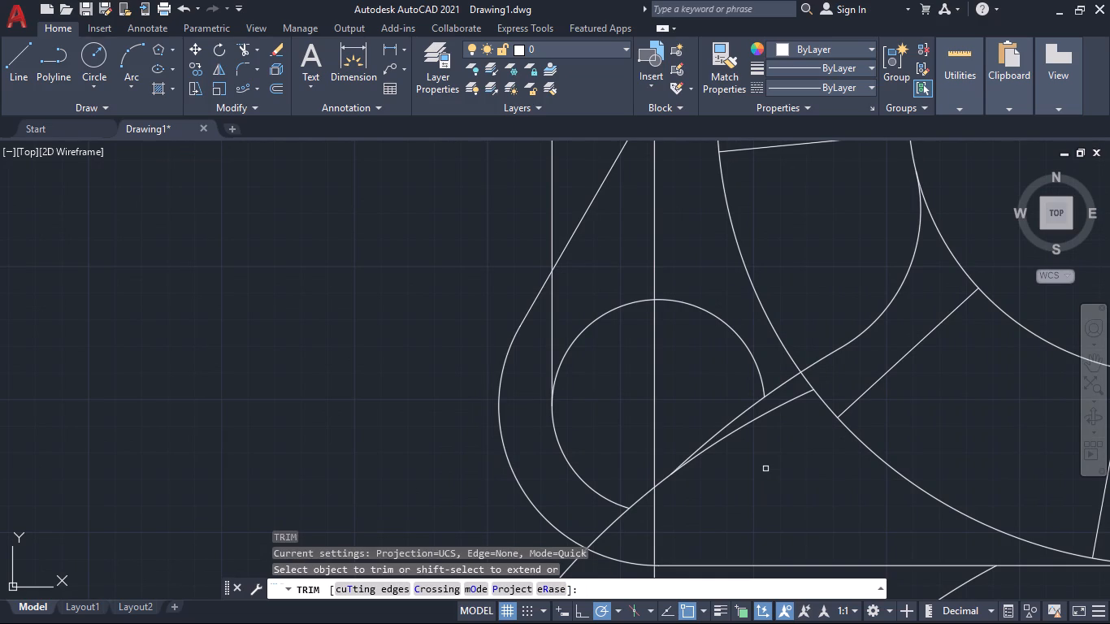
key(Escape)
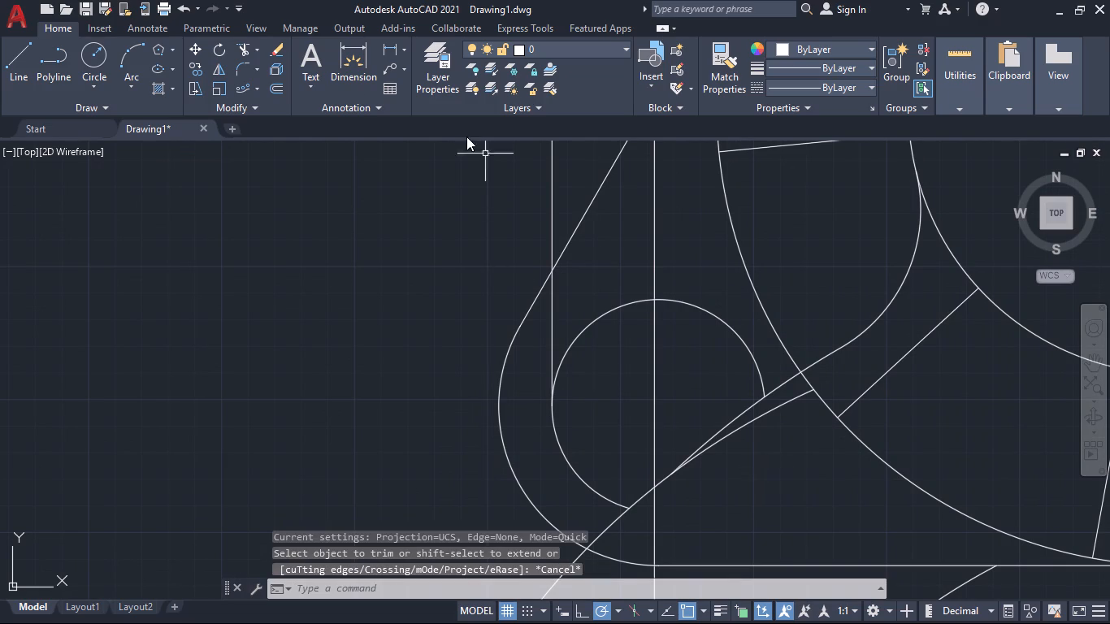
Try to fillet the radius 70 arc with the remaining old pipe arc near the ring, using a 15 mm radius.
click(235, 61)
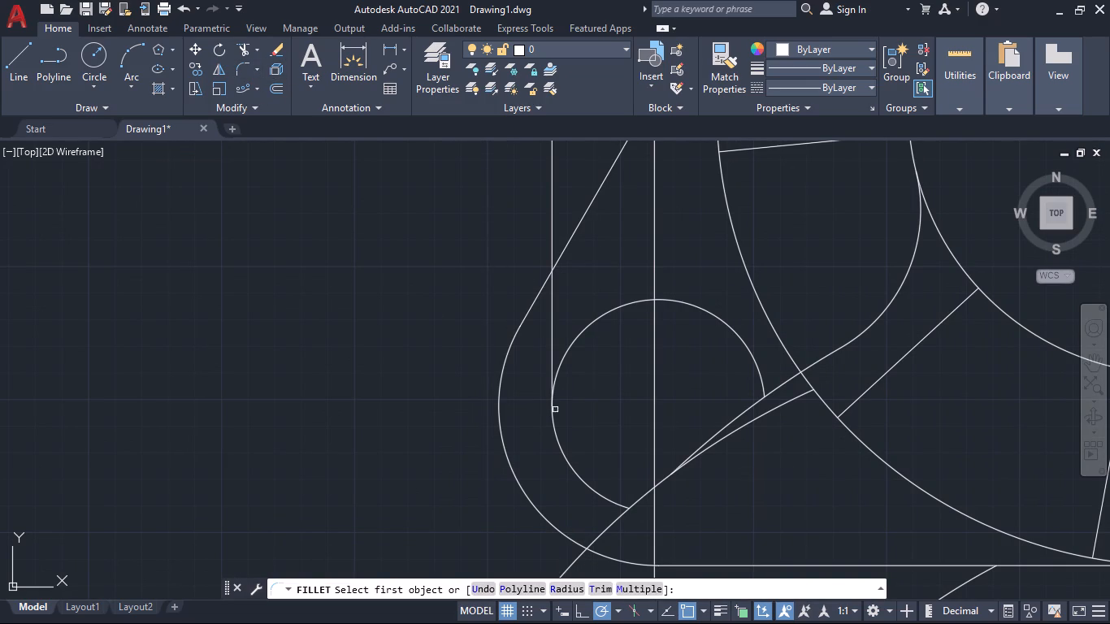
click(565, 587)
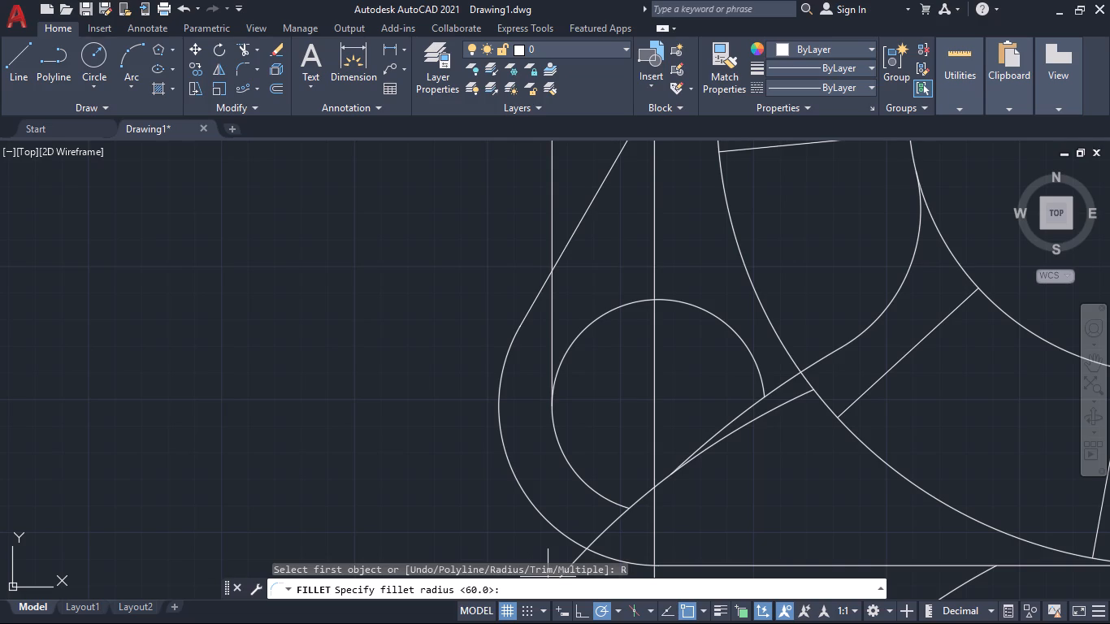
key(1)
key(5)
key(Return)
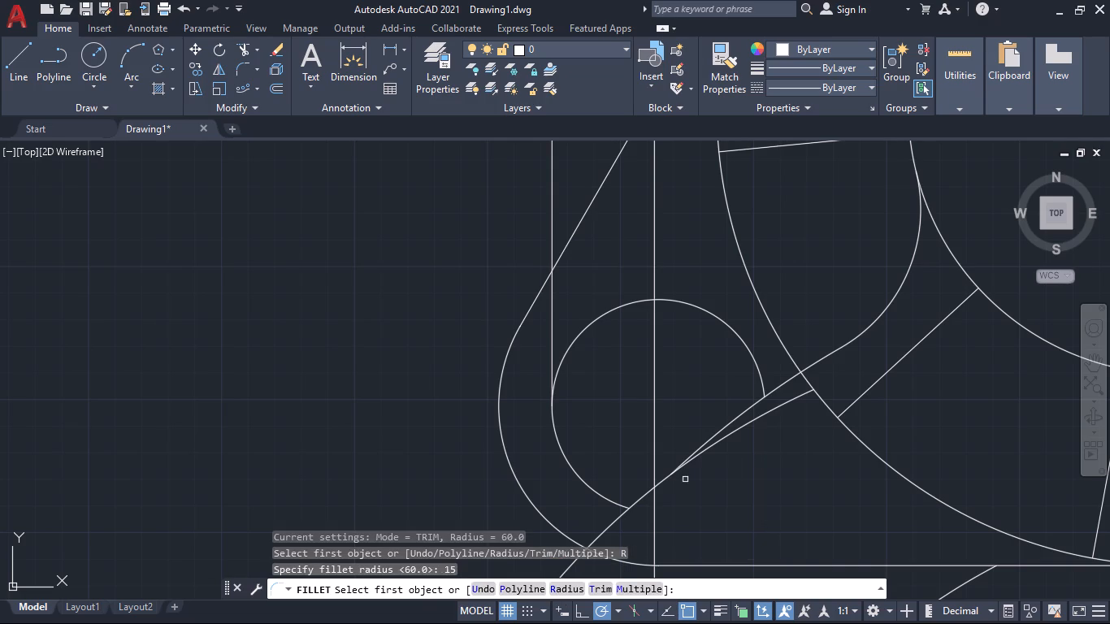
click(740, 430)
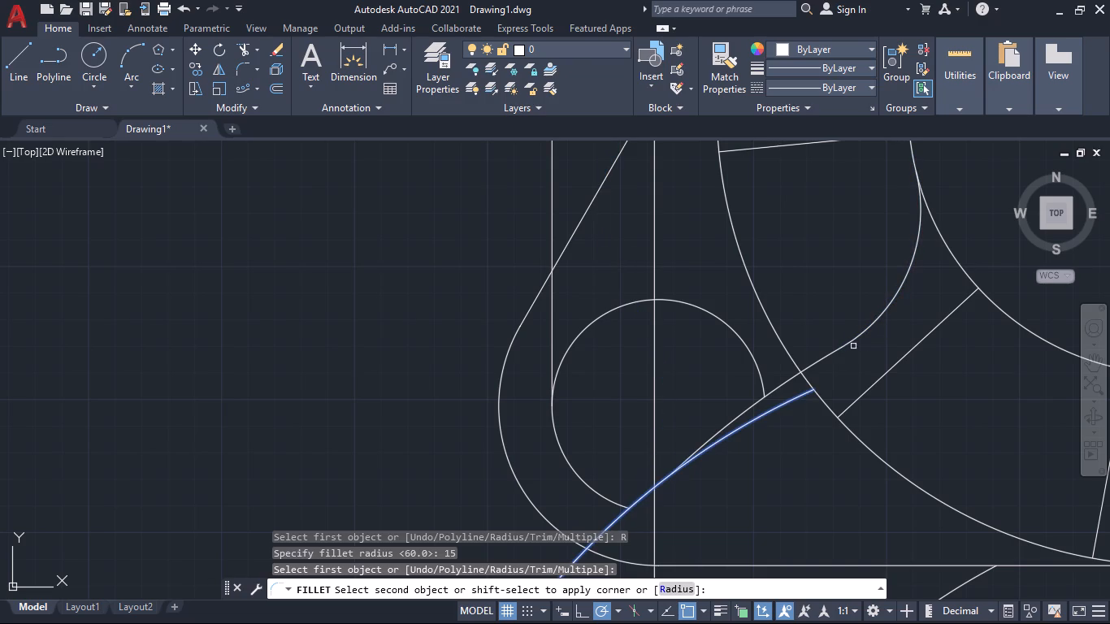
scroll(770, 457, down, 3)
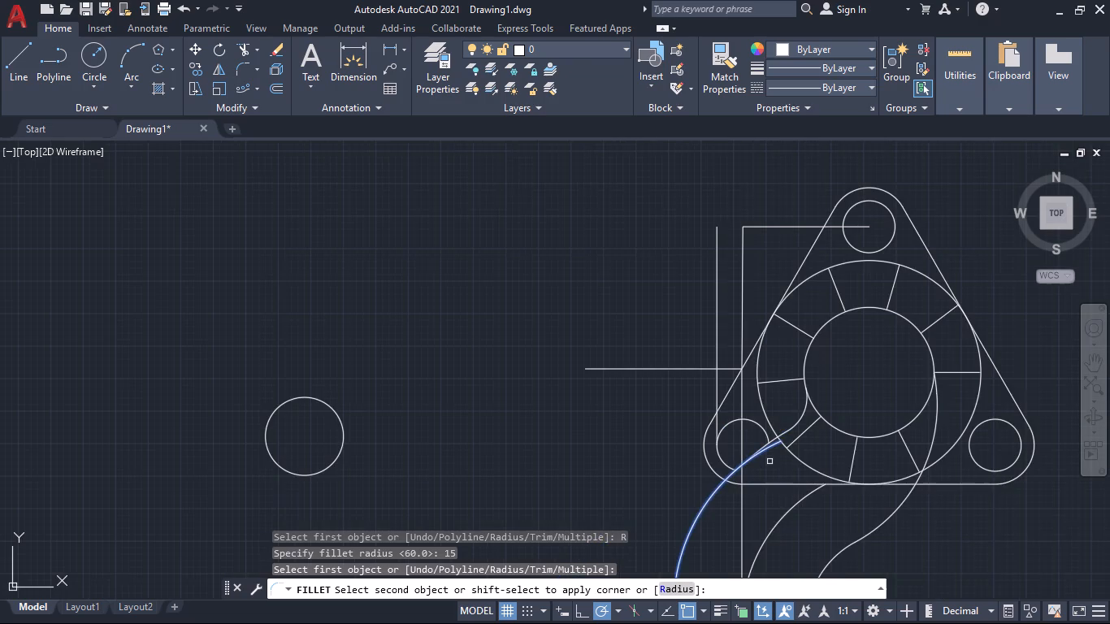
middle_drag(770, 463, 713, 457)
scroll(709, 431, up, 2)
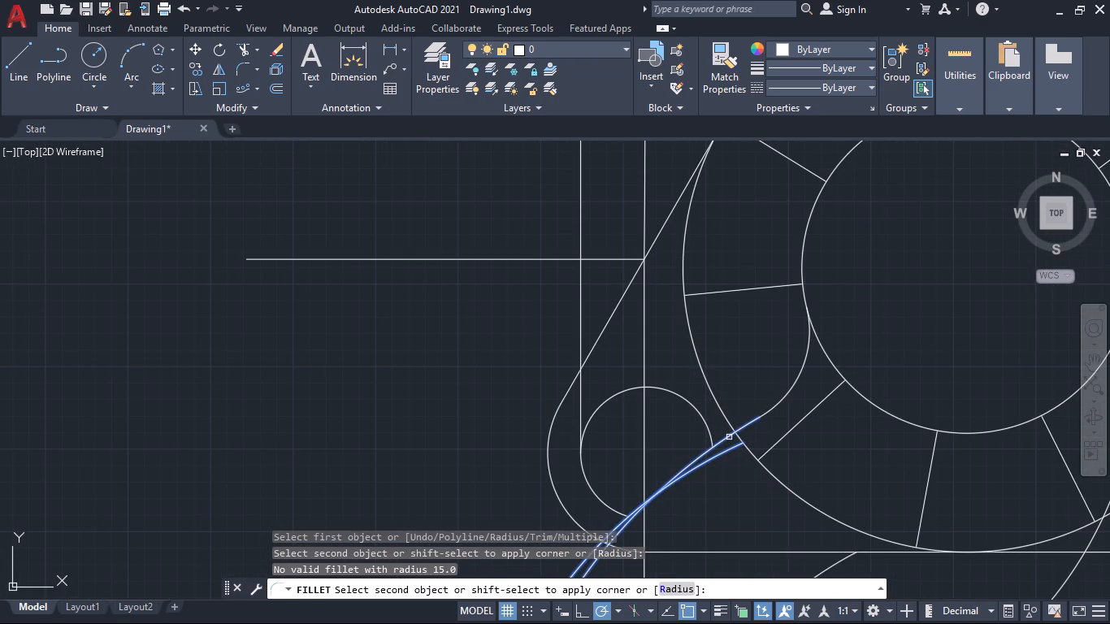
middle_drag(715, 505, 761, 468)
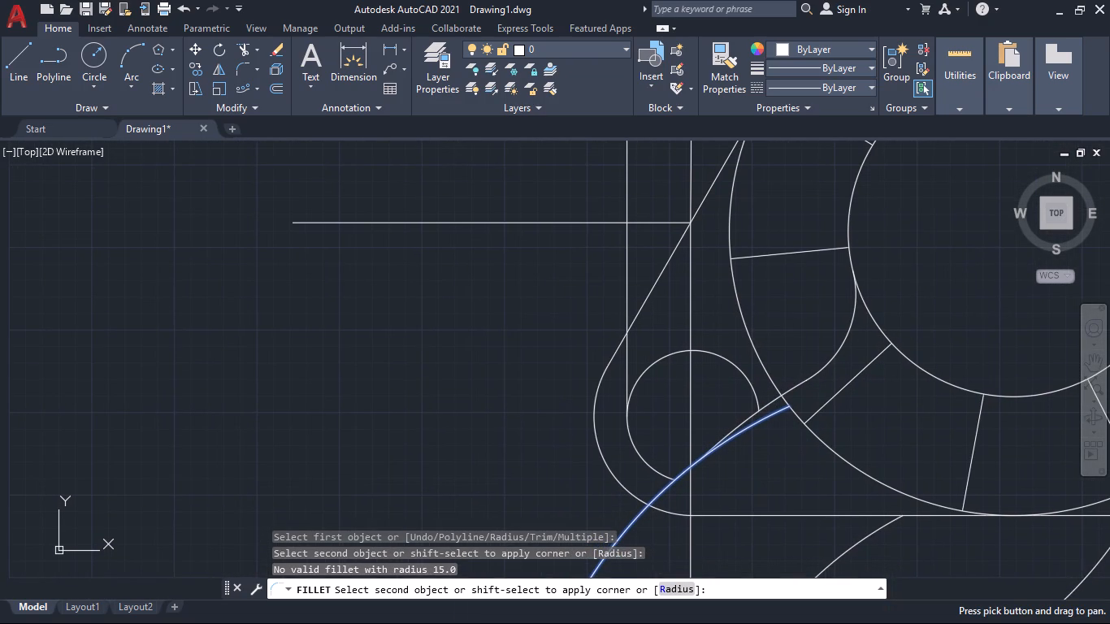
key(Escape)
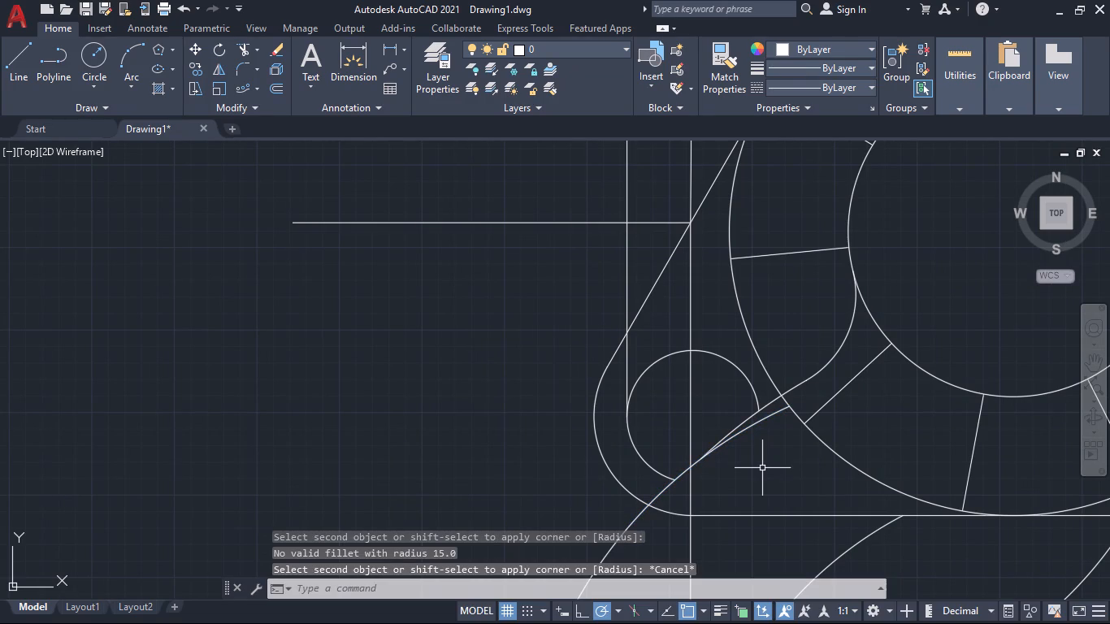
Trim the old pipe arc's leftover piece between the radius 70 arc and the flange ring's outer circle.
text(tr)
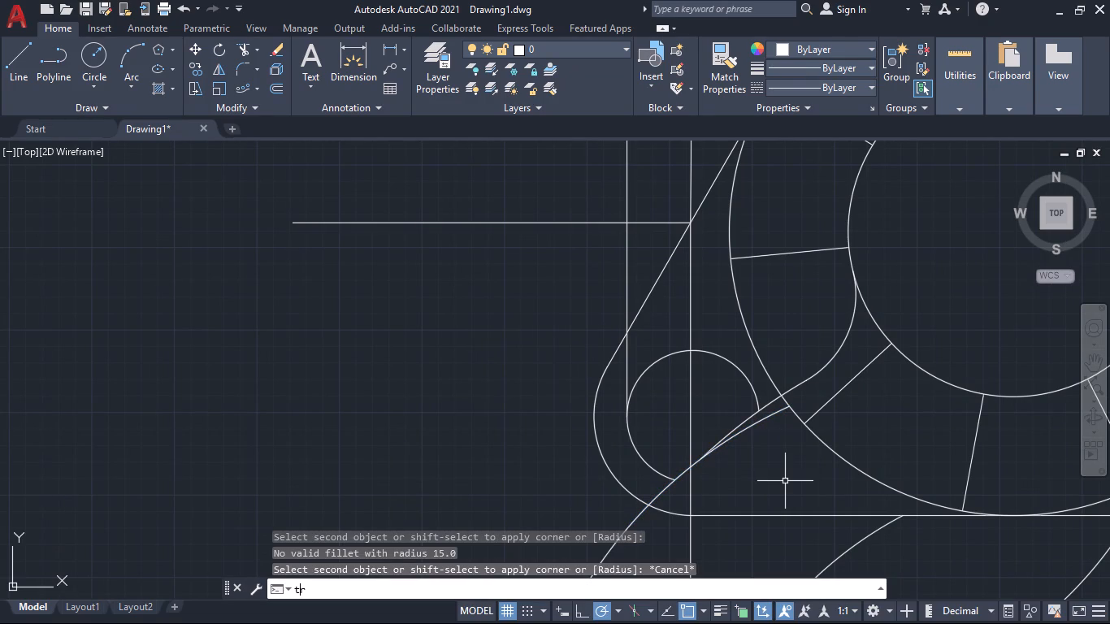
key(Return)
scroll(723, 411, up, 2)
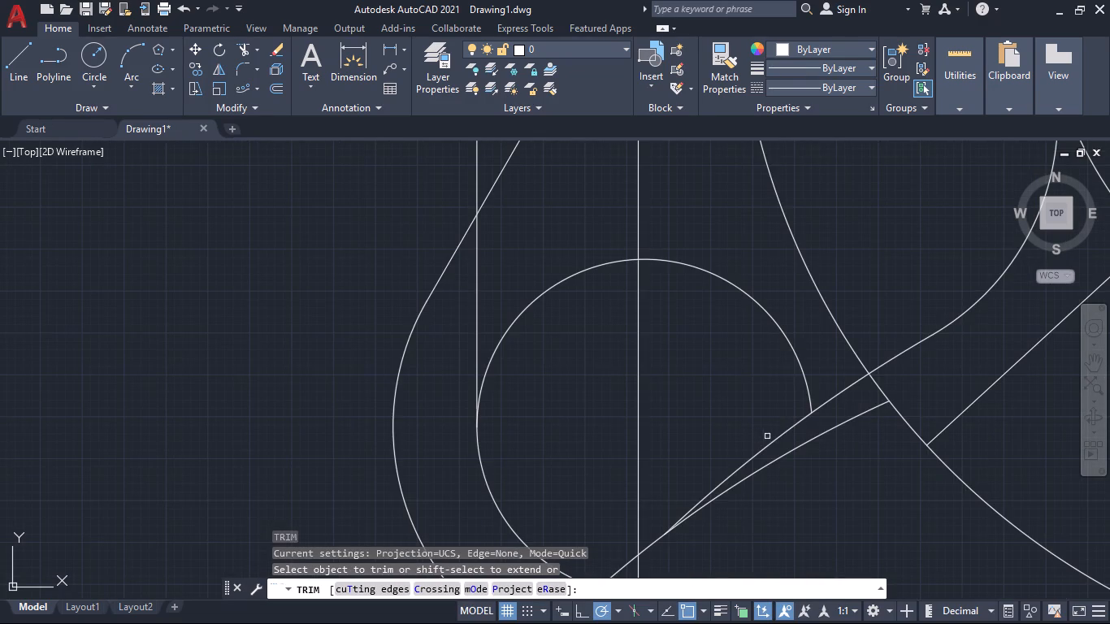
click(773, 440)
click(831, 397)
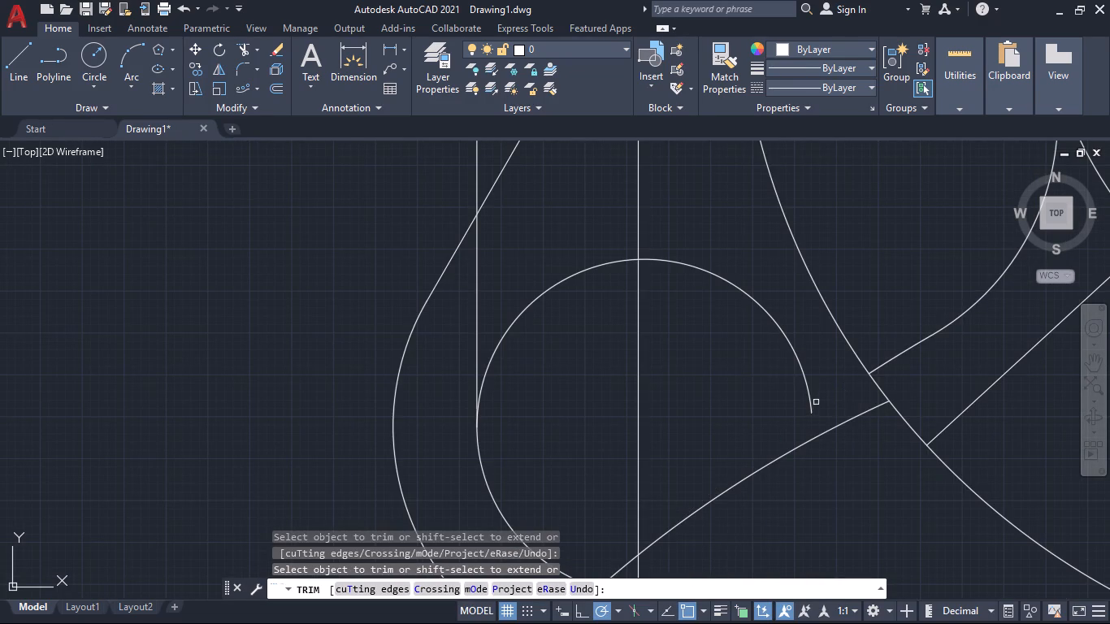
Extend the open right end of the lower left flange hole's arc down to the radius 70 arc.
shift+click(817, 389)
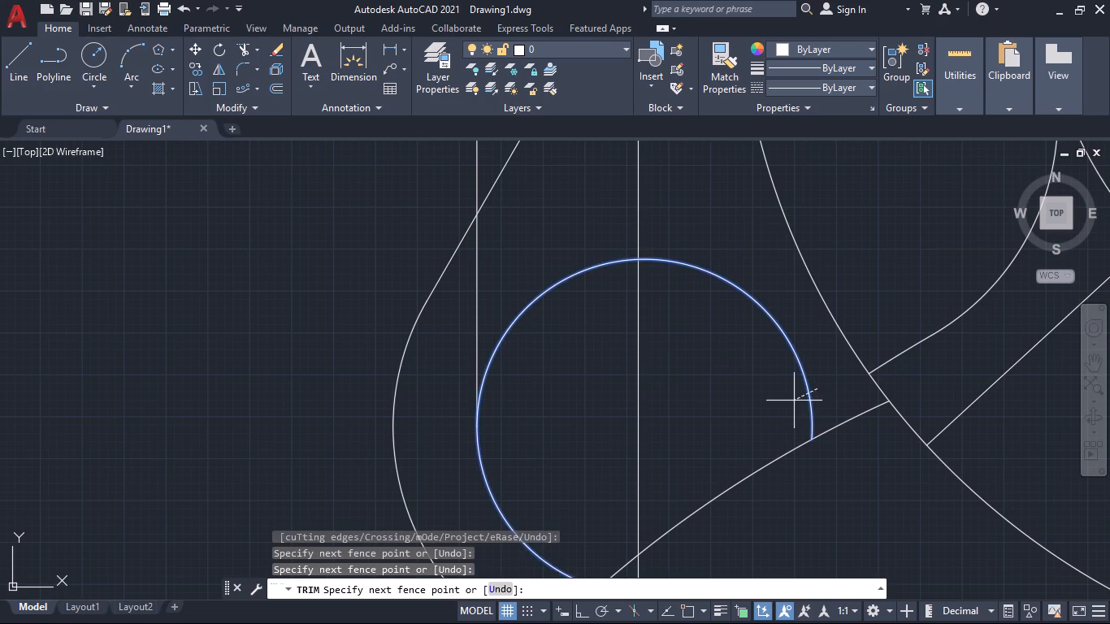
shift+click(794, 401)
scroll(774, 505, down, 1)
middle_drag(776, 516, 752, 462)
scroll(780, 472, down, 1)
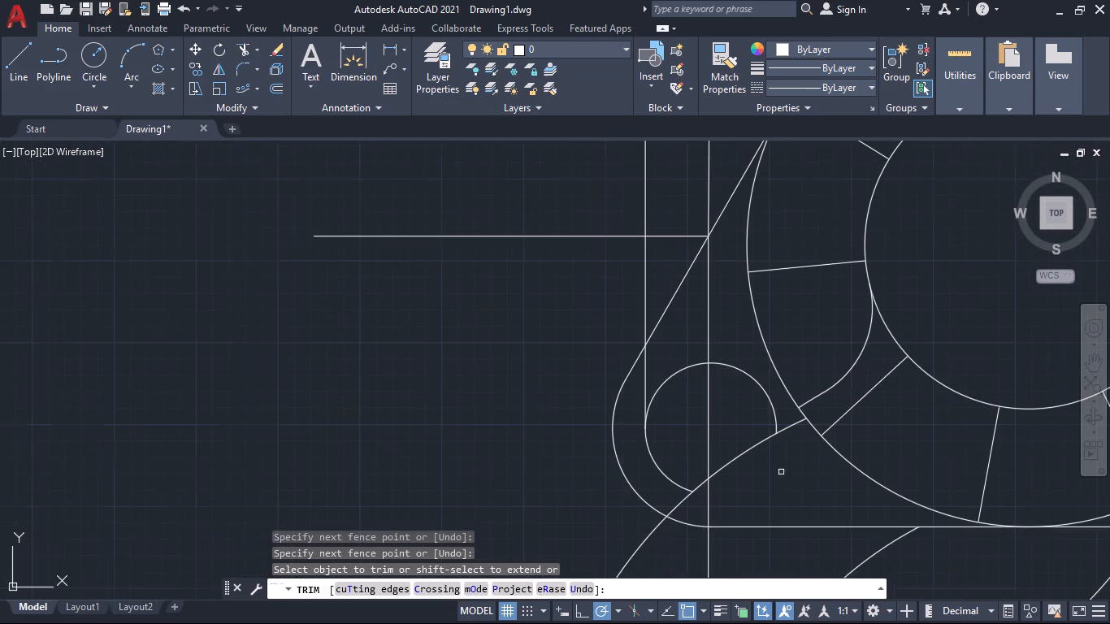
middle_drag(781, 488, 752, 495)
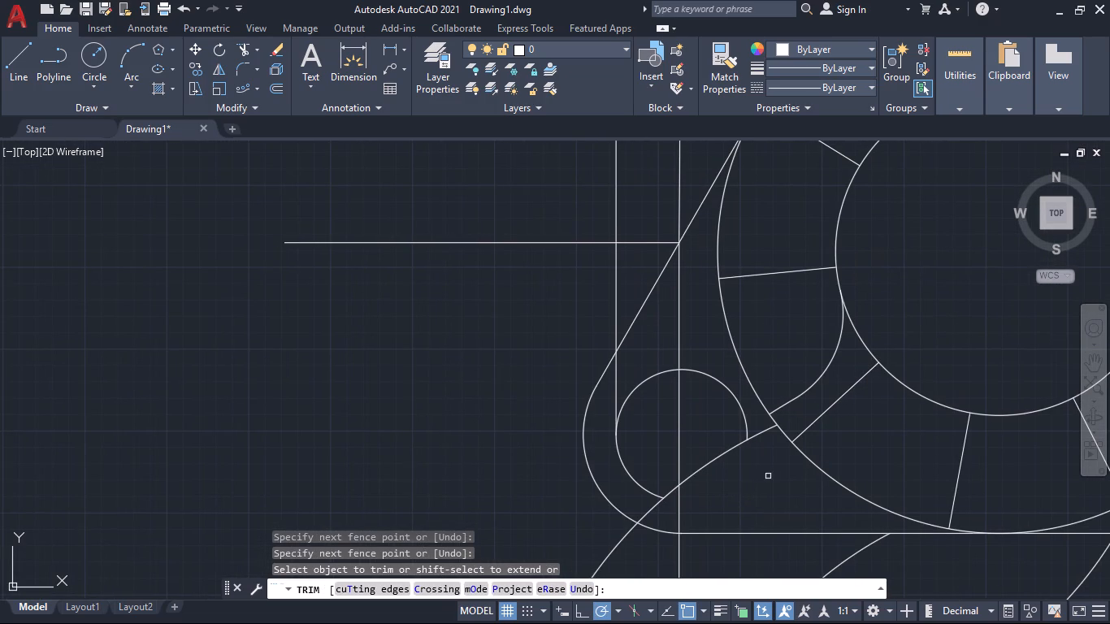
middle_drag(771, 476, 743, 492)
middle_drag(723, 497, 717, 484)
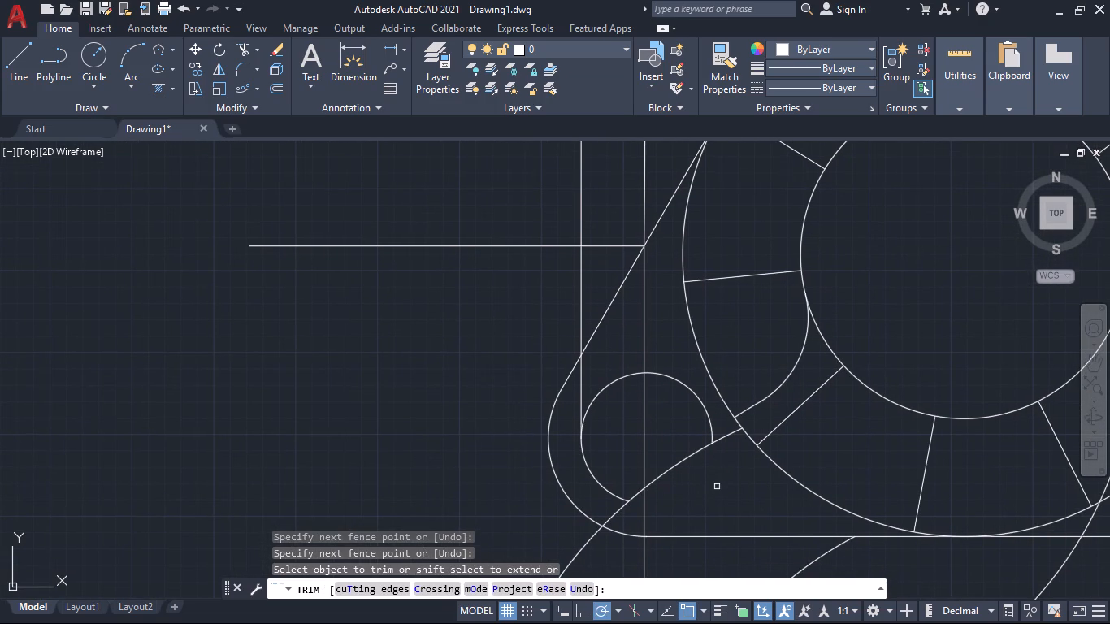
key(Return)
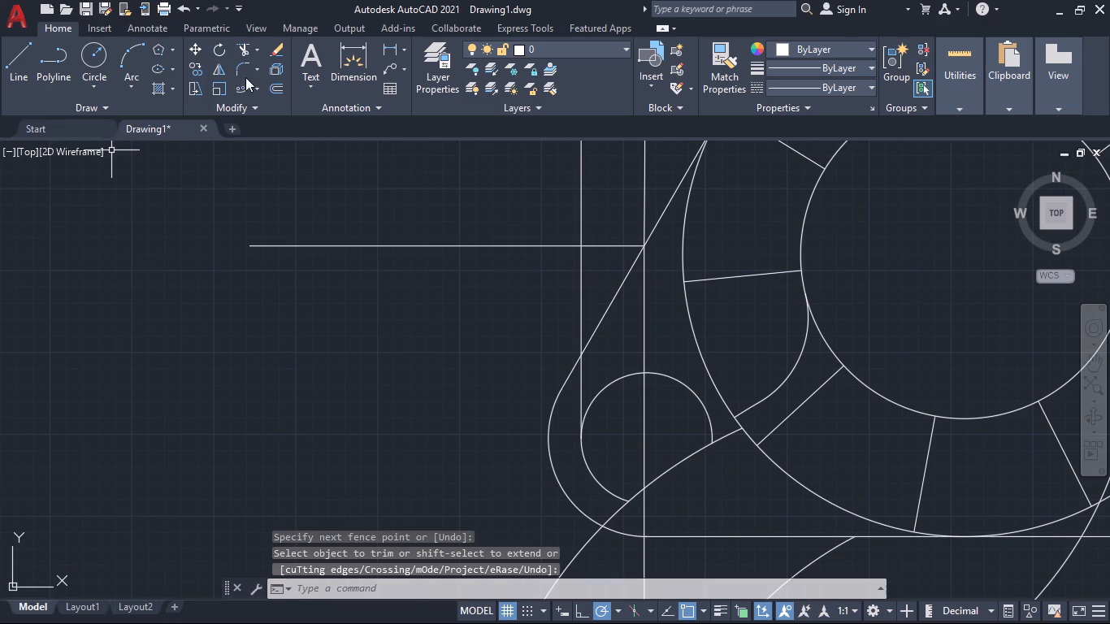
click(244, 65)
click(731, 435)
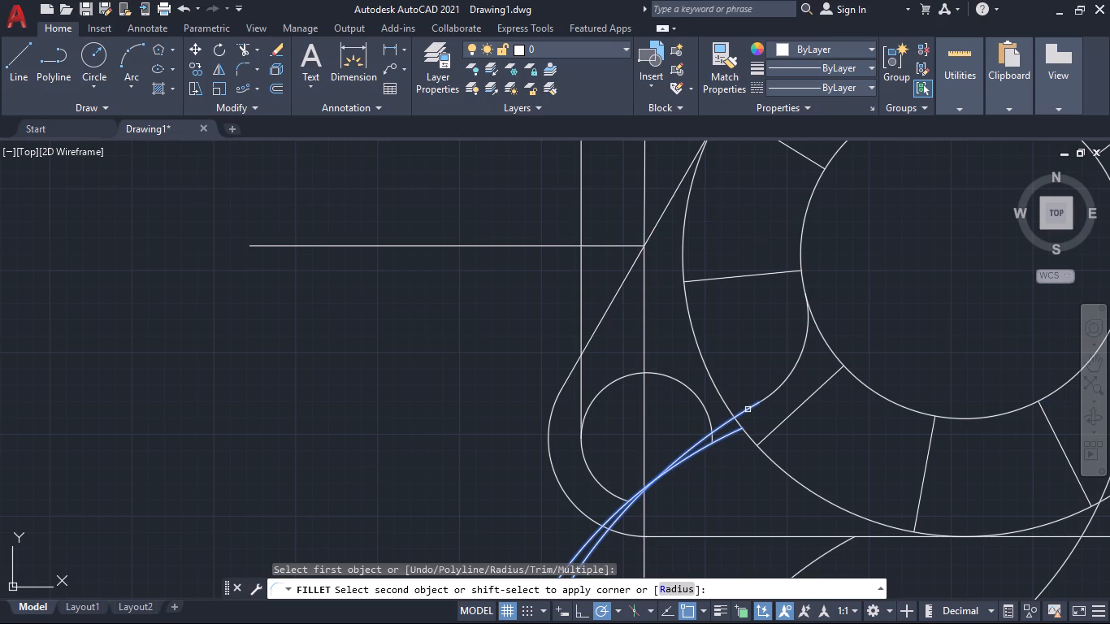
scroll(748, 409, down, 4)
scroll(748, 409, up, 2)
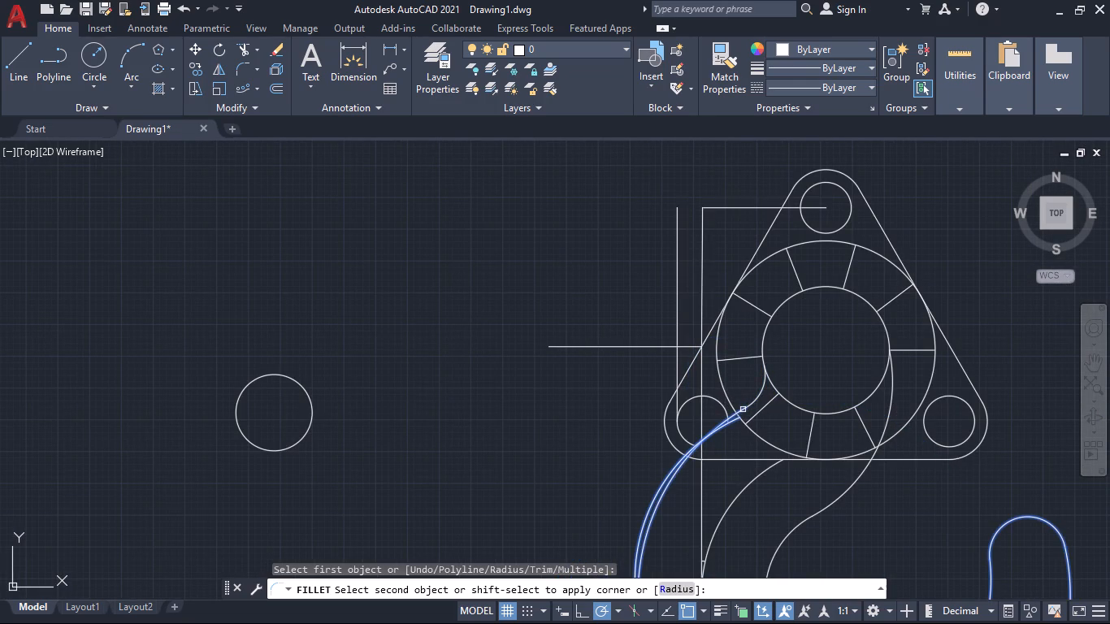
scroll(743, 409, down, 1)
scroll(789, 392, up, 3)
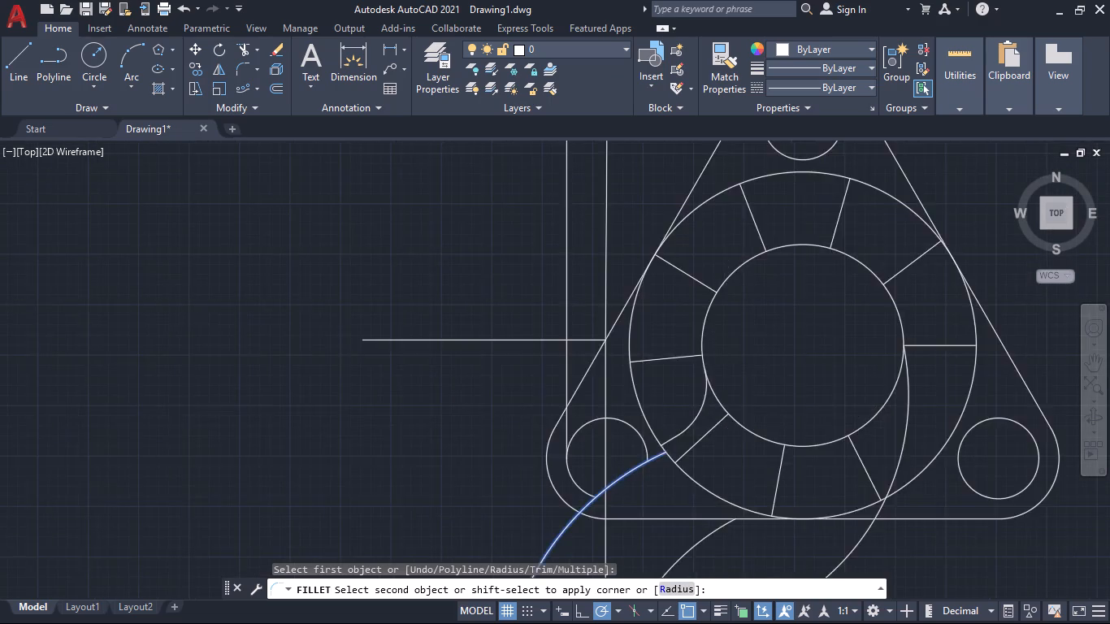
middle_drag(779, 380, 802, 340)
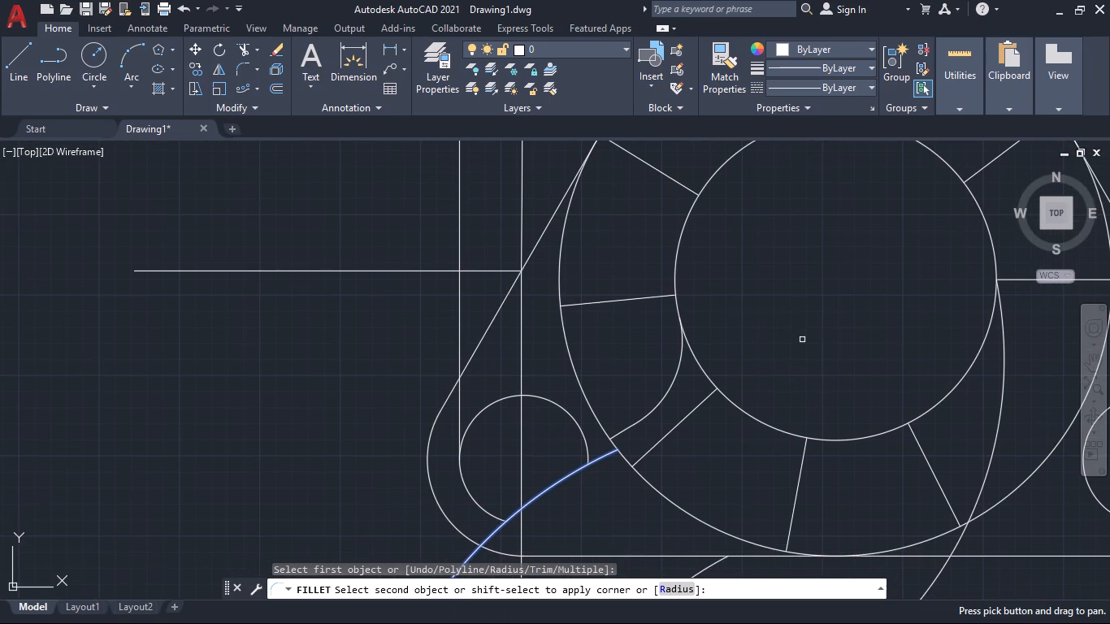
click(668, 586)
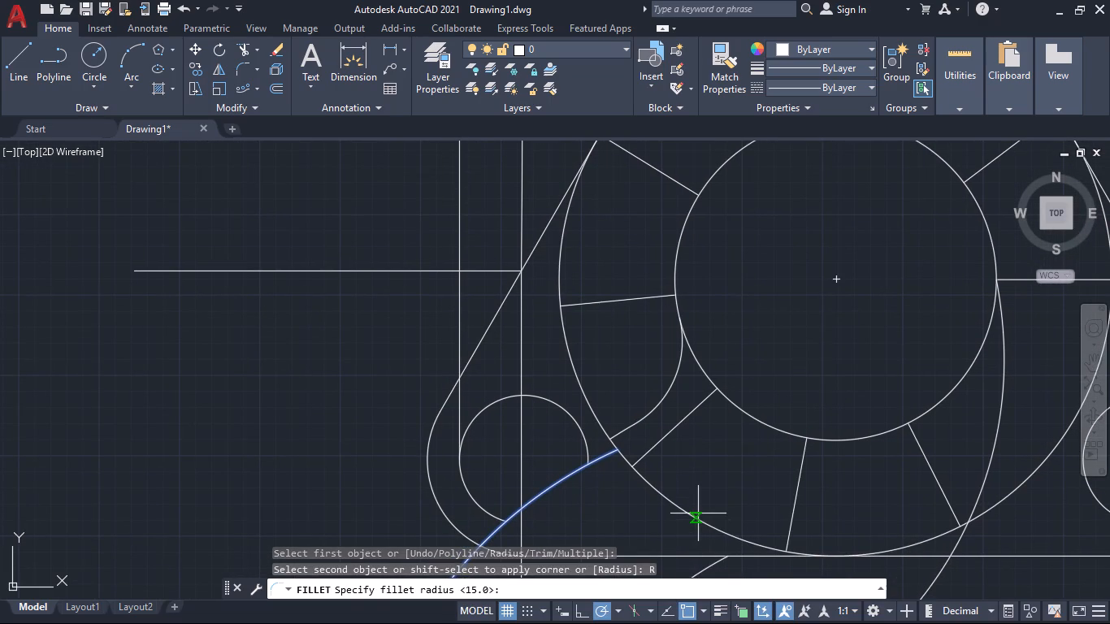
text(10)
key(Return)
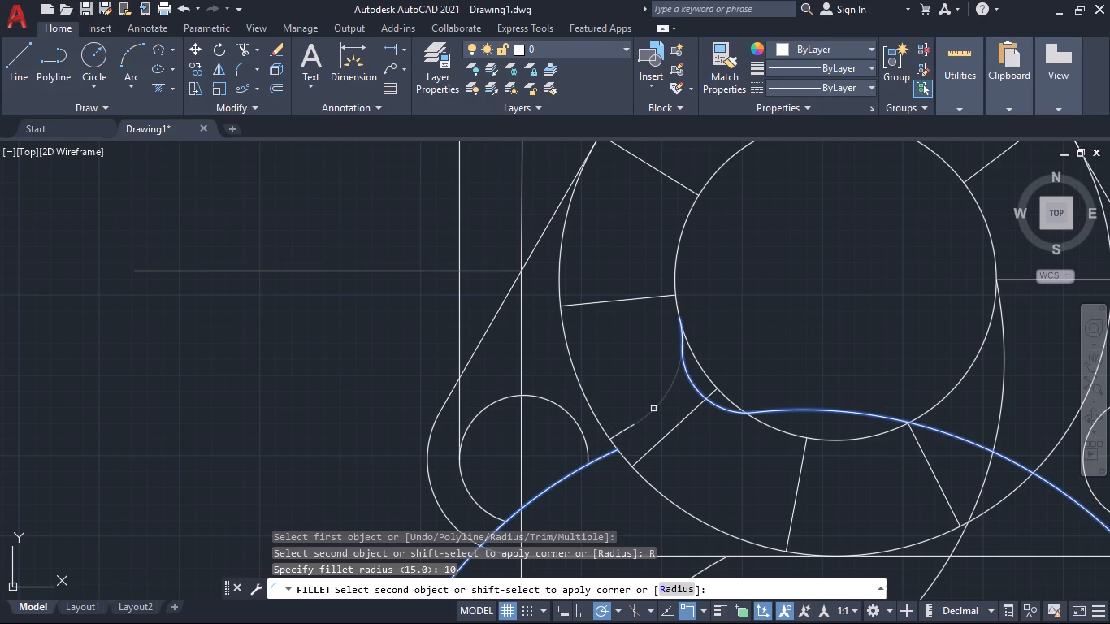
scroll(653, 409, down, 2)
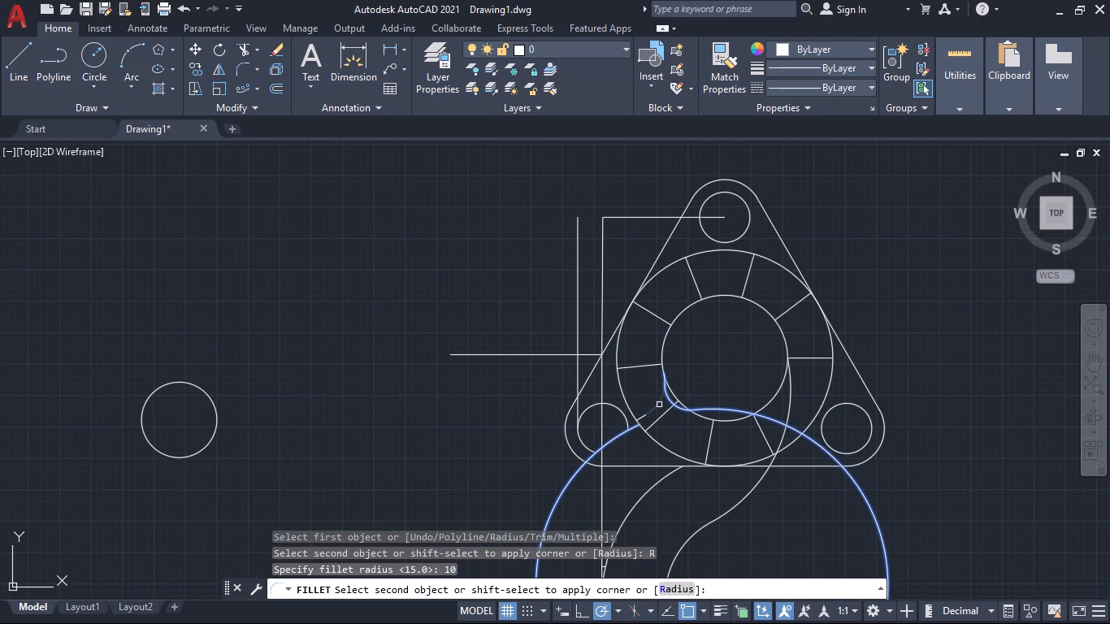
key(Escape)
Erase the short leftover piece between the flange ring's outer circle and the lower end of the old bore blend arc.
scroll(644, 421, up, 2)
click(638, 410)
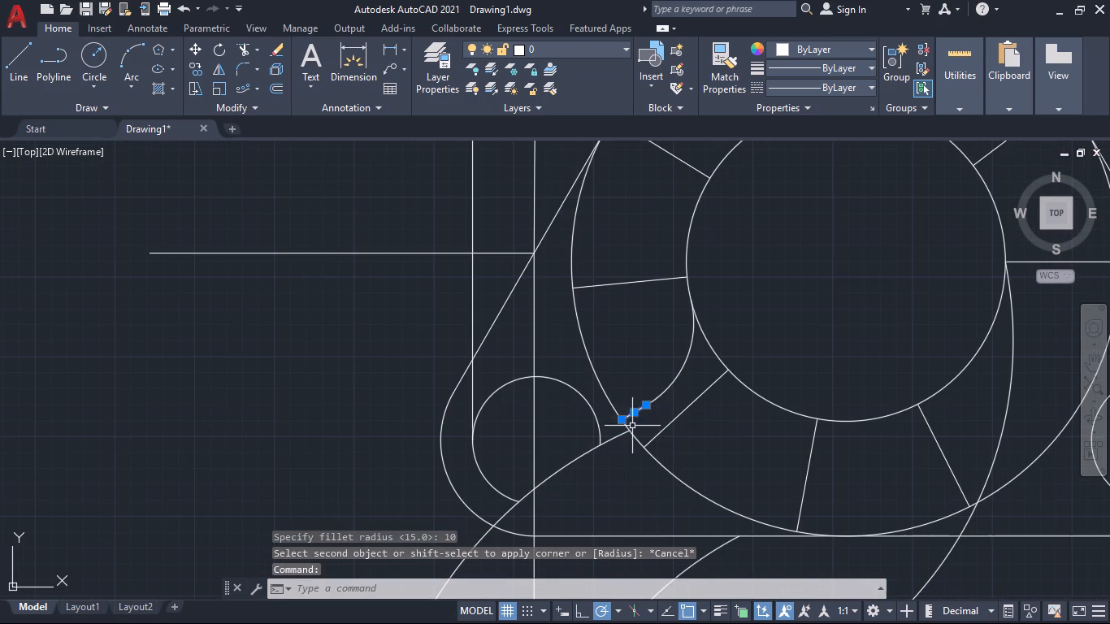
key(Delete)
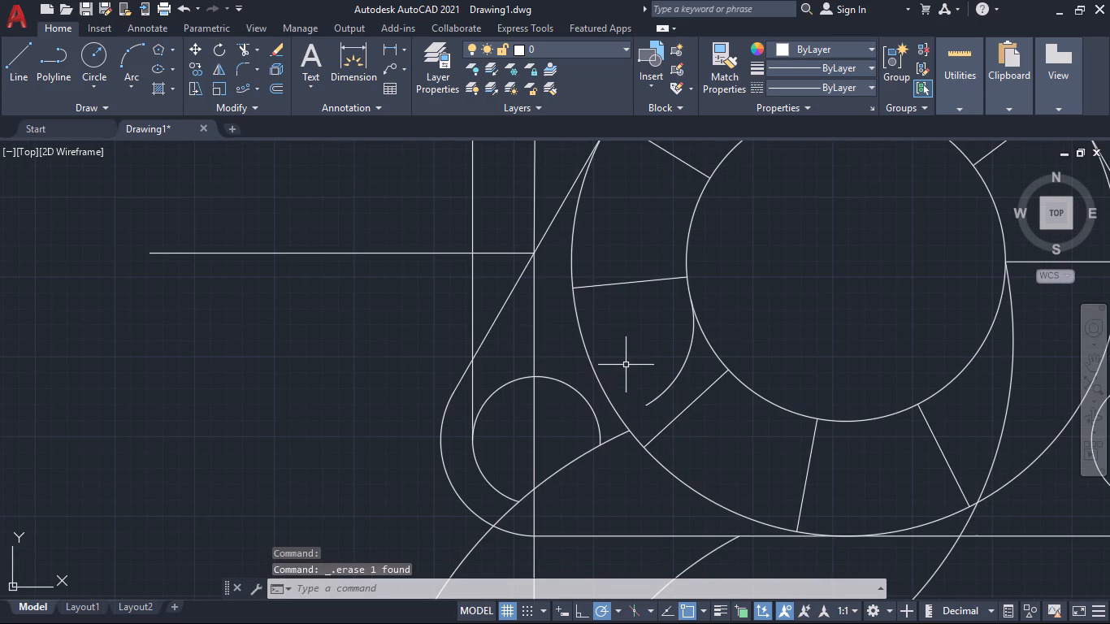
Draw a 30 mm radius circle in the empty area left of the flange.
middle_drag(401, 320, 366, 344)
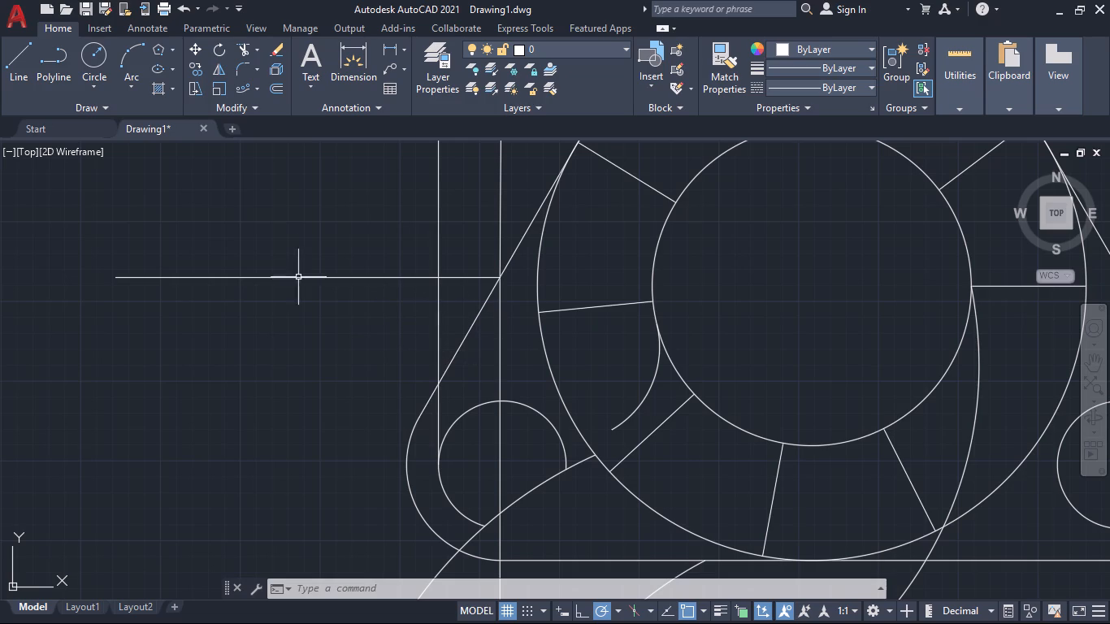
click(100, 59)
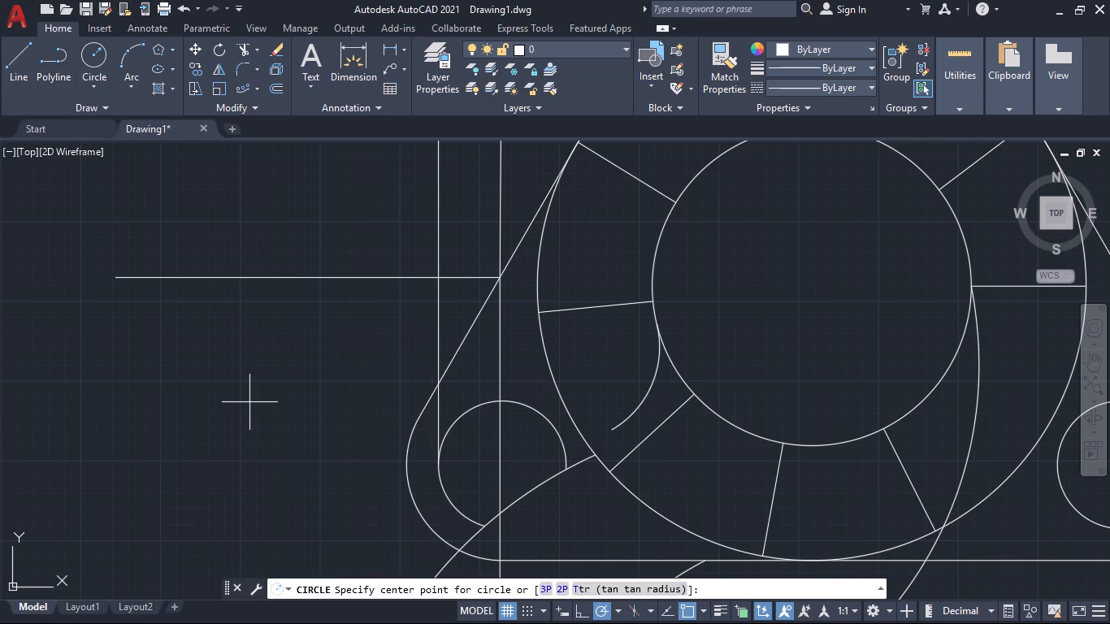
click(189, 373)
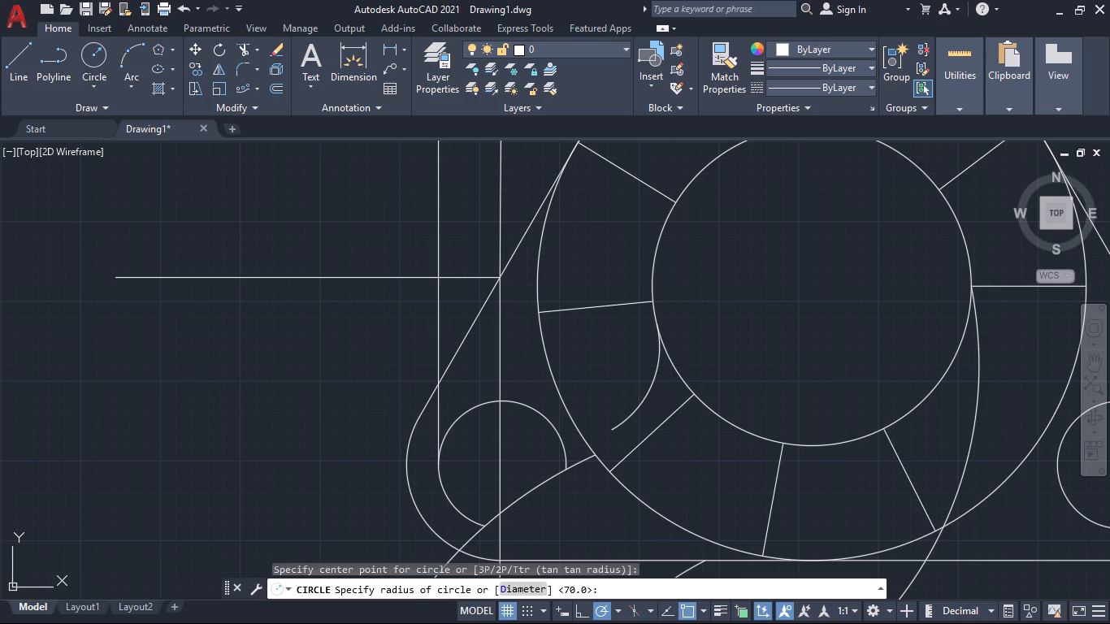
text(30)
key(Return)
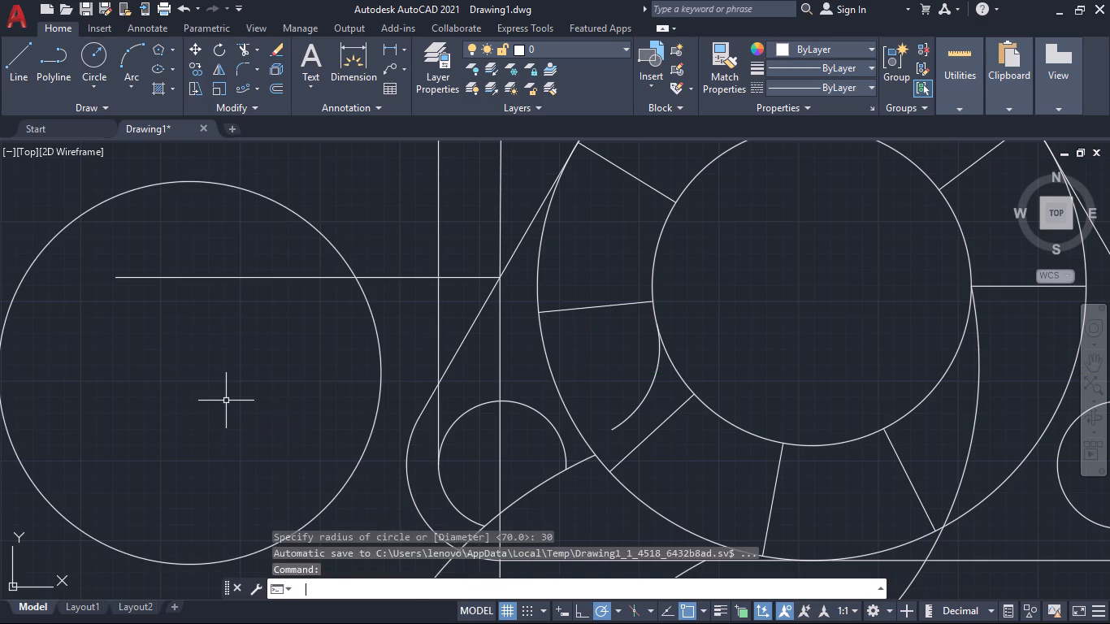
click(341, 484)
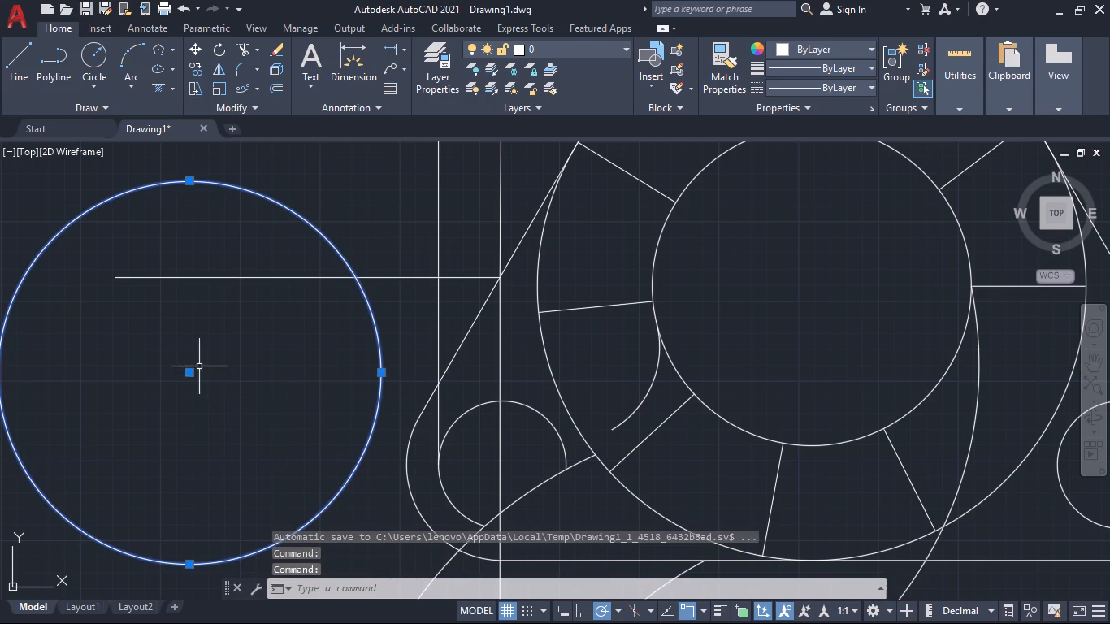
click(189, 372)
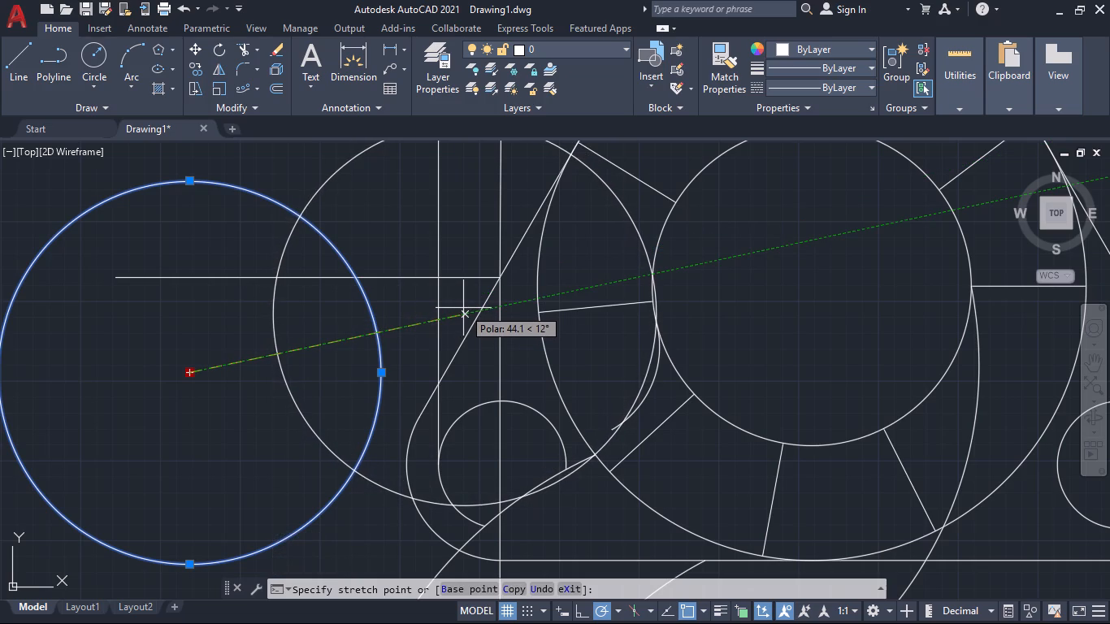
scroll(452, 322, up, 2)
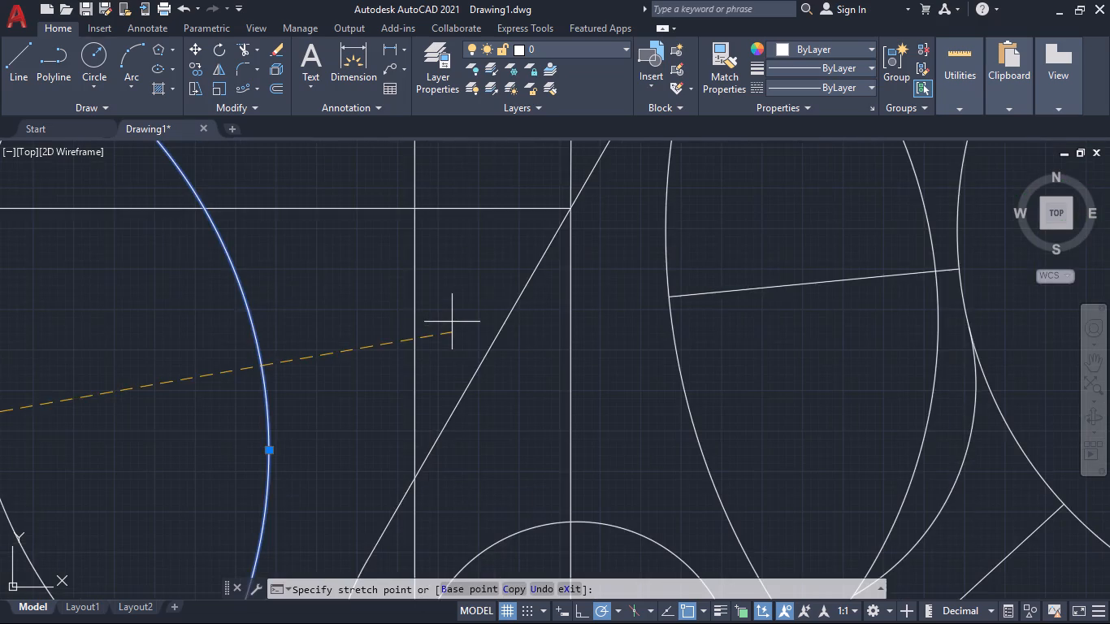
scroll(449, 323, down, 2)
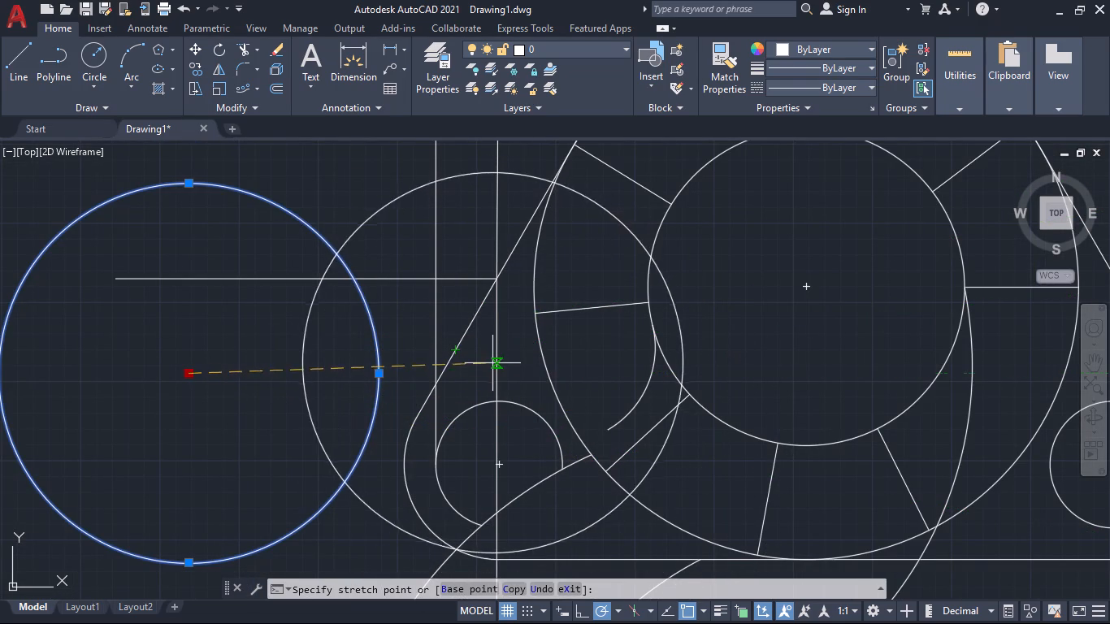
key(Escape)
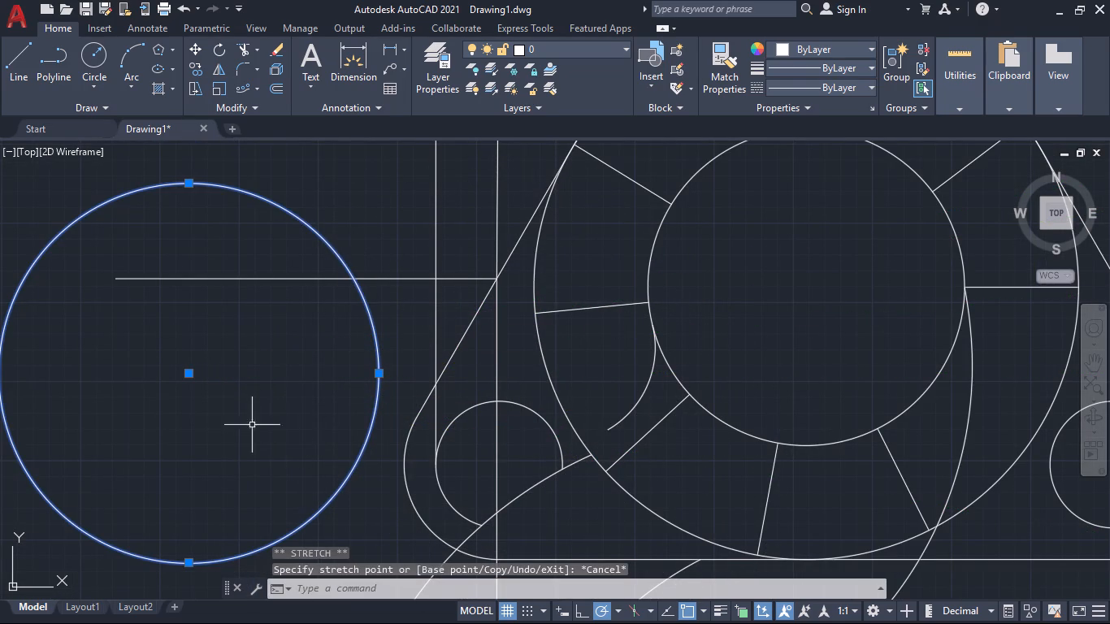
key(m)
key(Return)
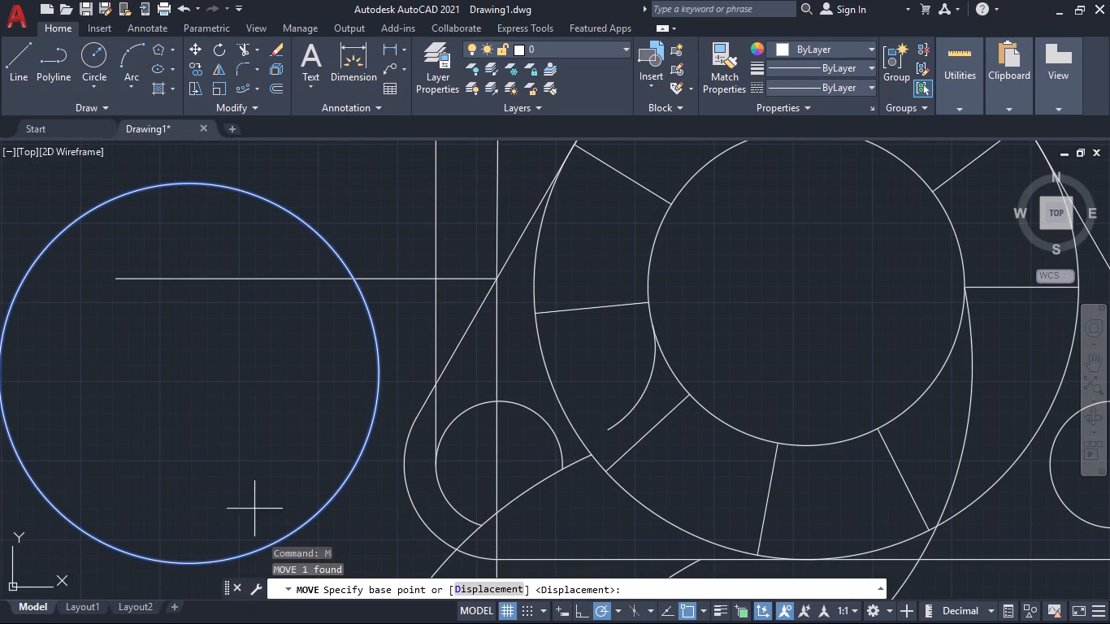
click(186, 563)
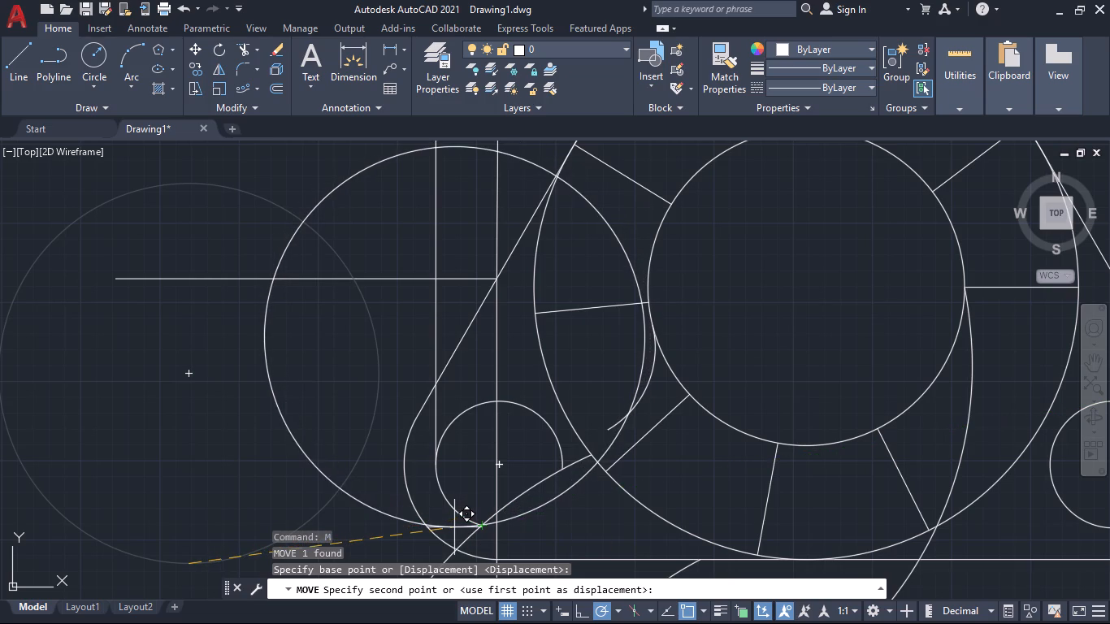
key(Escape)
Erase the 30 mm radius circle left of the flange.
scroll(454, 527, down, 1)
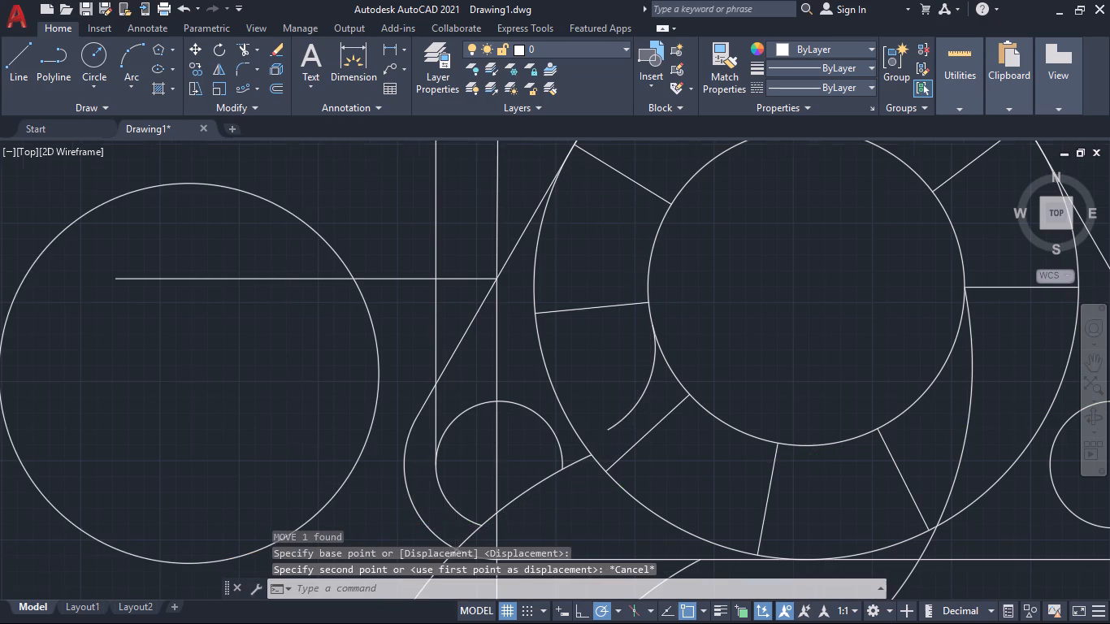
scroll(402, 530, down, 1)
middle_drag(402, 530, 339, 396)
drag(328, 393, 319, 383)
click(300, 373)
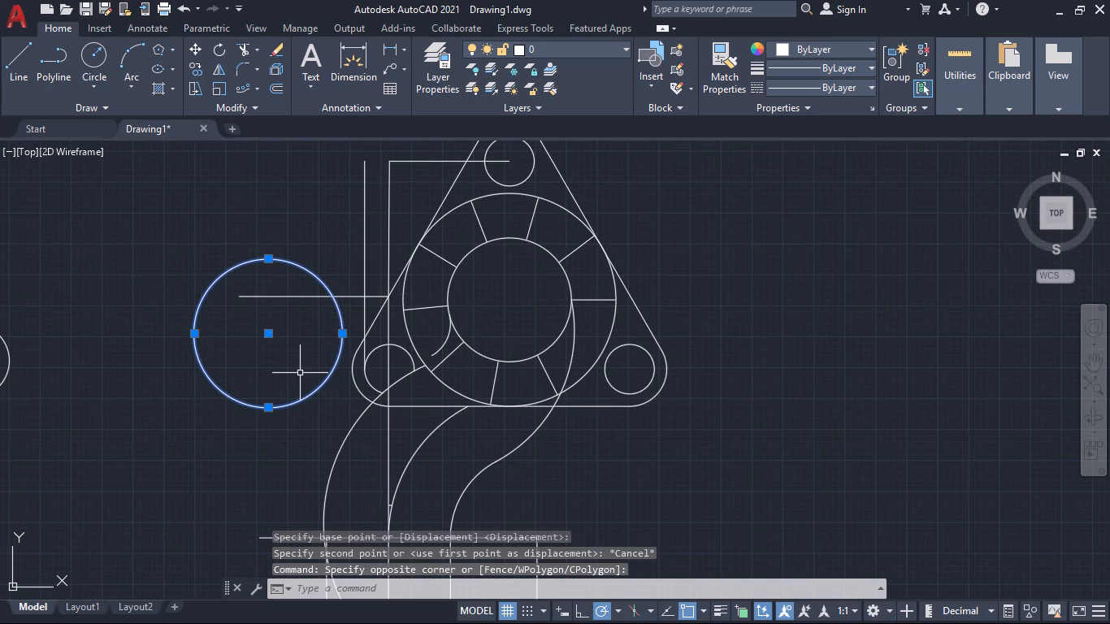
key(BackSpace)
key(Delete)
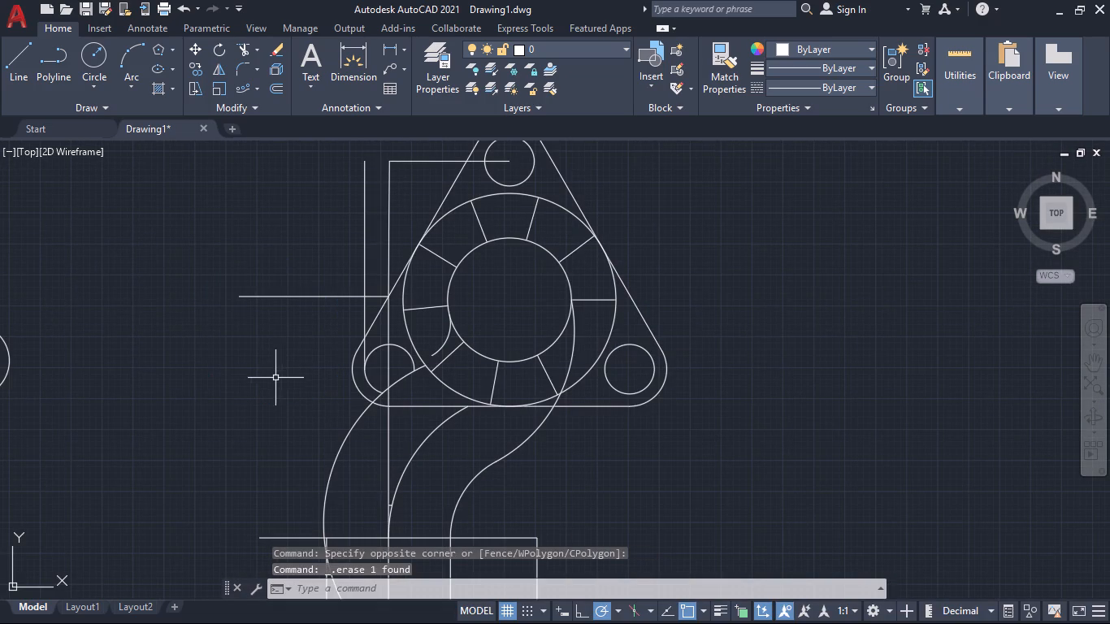
Fillet the radius 70 arc's upper end with the flange bore circle, using a 15 mm radius.
click(234, 71)
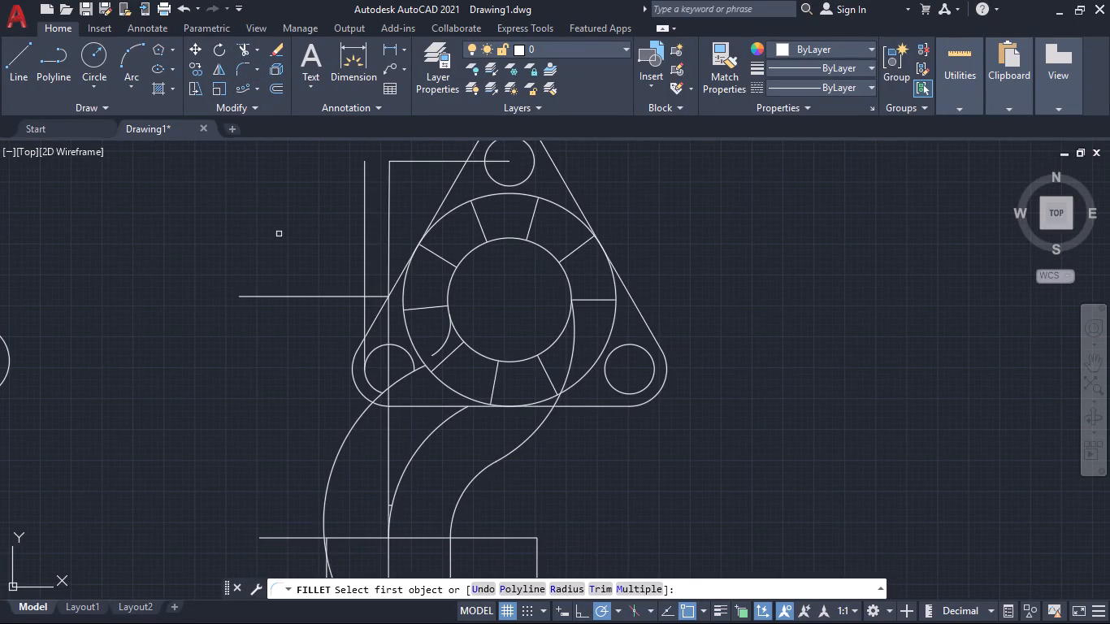
text(30)
key(Return)
scroll(442, 334, up, 2)
middle_drag(426, 343, 414, 284)
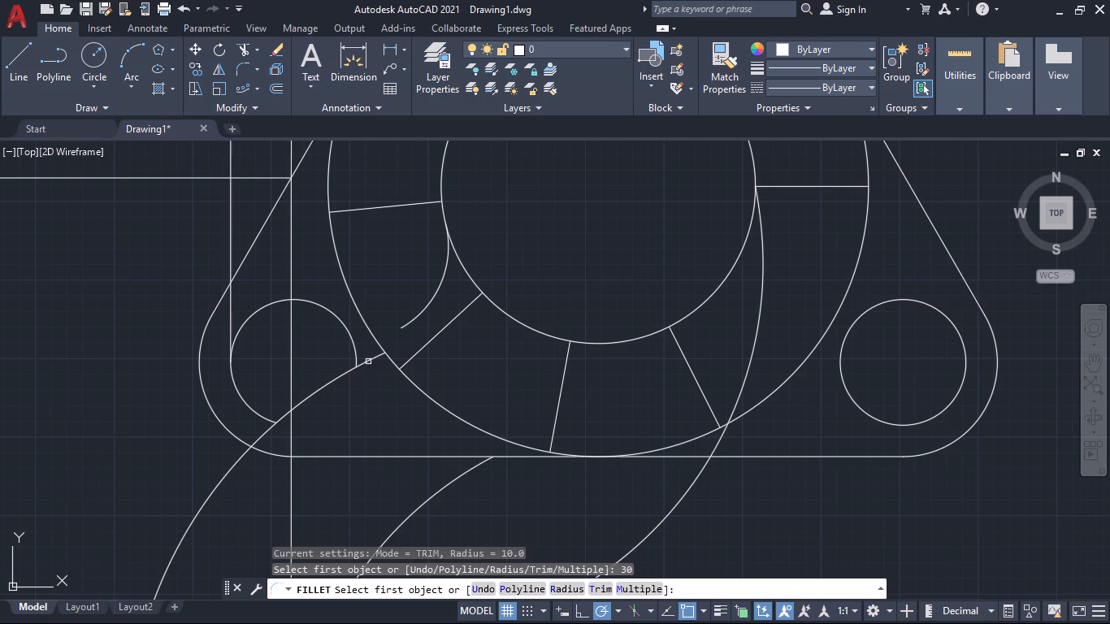
click(368, 360)
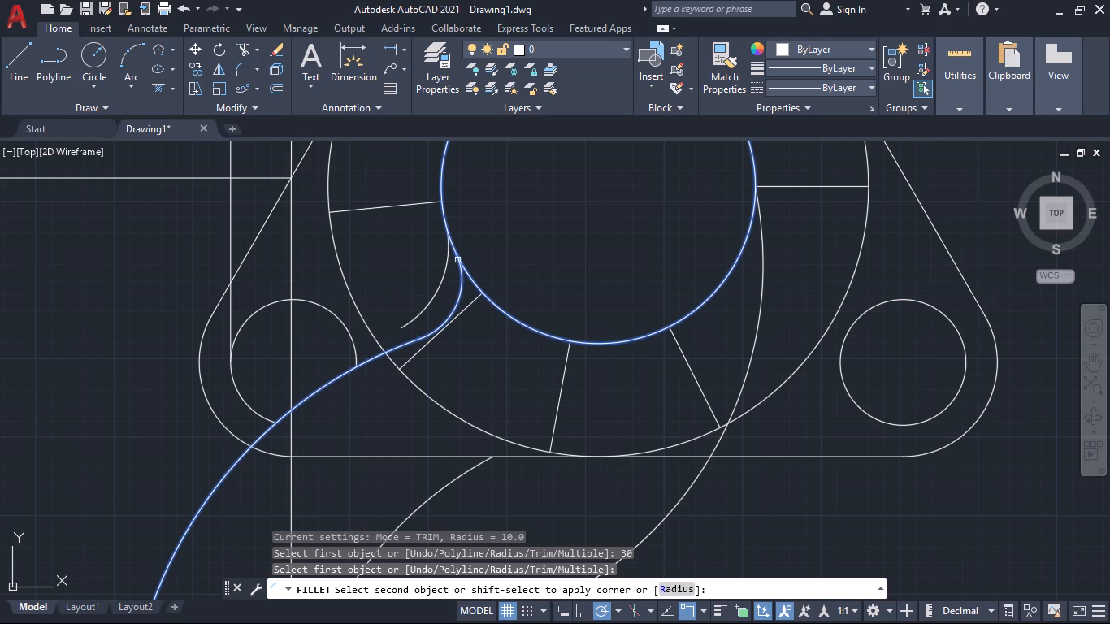
click(684, 589)
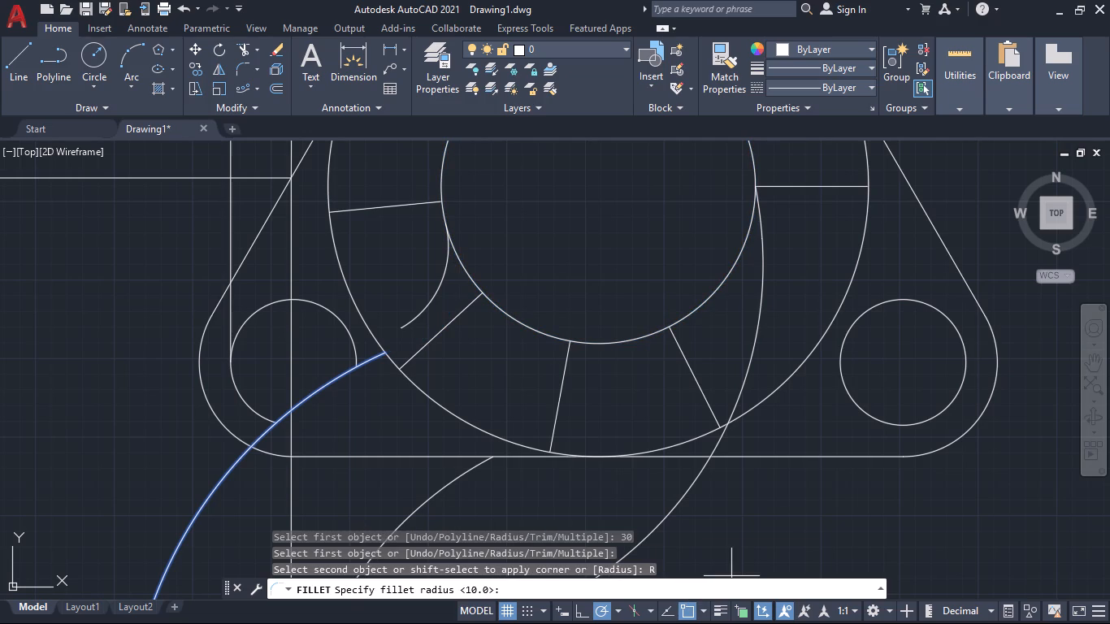
text(15)
key(Return)
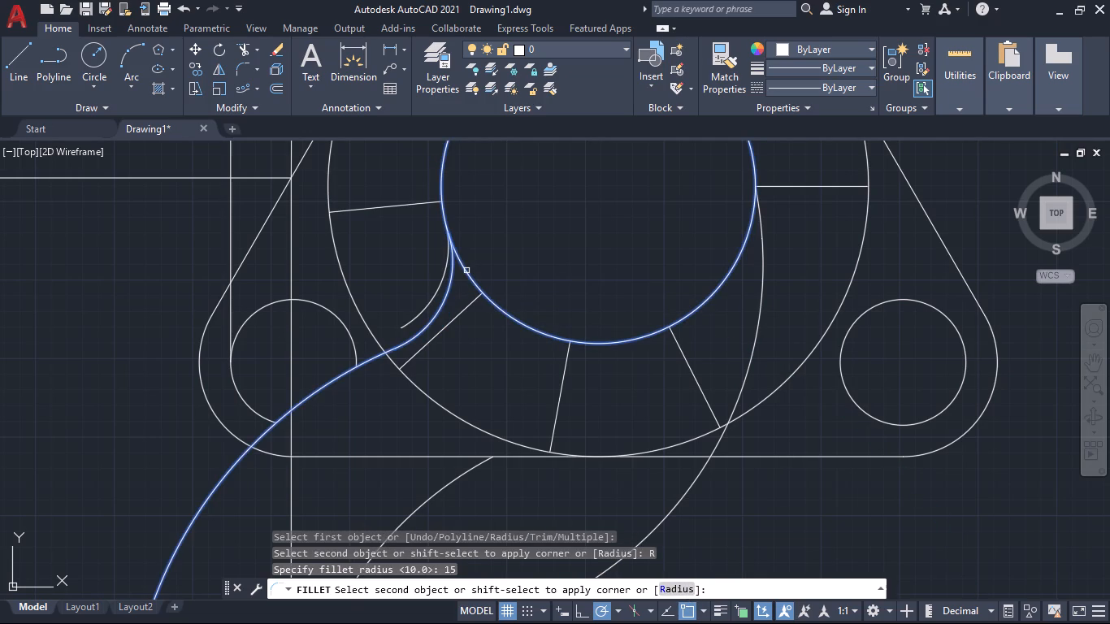
click(466, 271)
Erase the old blend arc lying beside the new 15 mm fillet near the flange bore.
scroll(507, 345, down, 1)
middle_drag(510, 355, 522, 367)
scroll(479, 336, up, 2)
click(463, 308)
key(Delete)
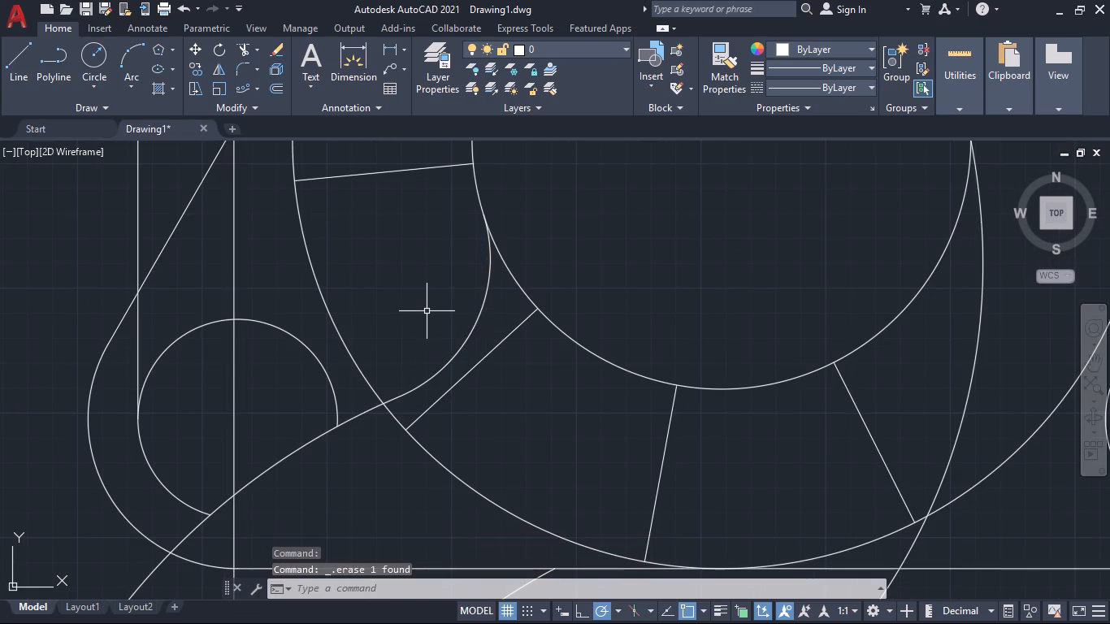
Trim the radius 70 arc between the vertical line through the lower left flange hole and the ring, and remove the 15 mm blend arc.
scroll(352, 310, down, 4)
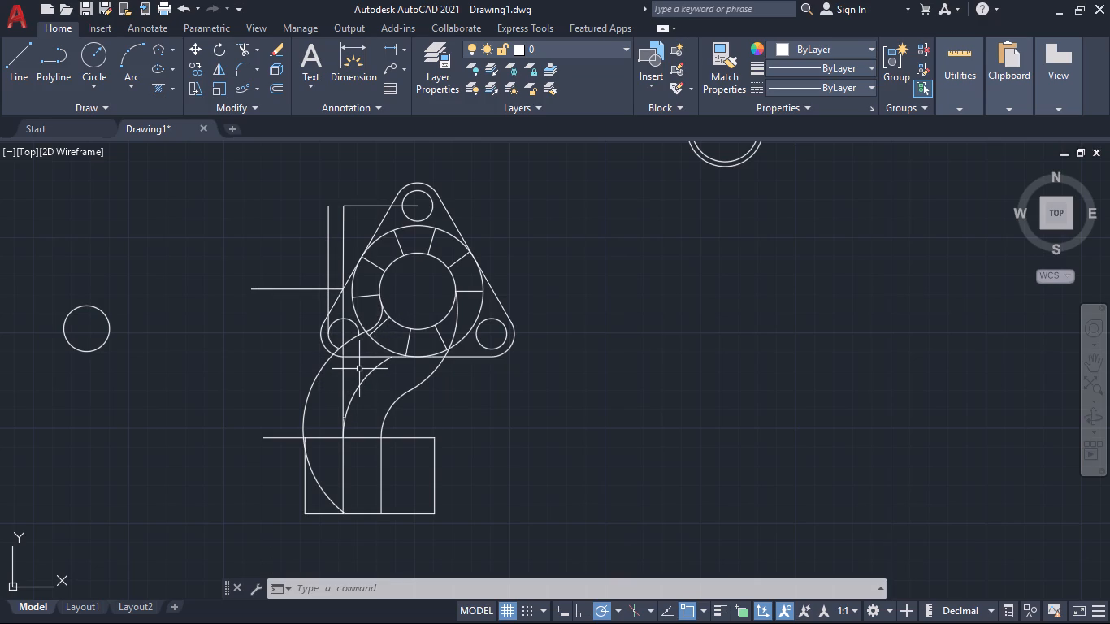
middle_drag(358, 370, 366, 389)
scroll(362, 363, up, 2)
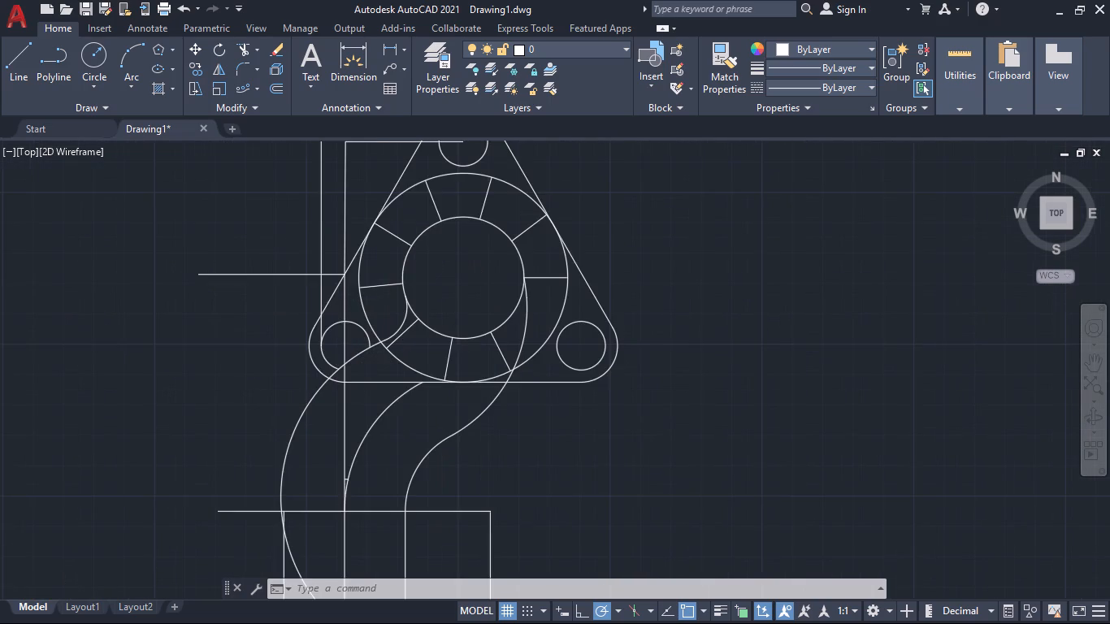
scroll(362, 363, up, 1)
text(tr)
key(Return)
click(365, 363)
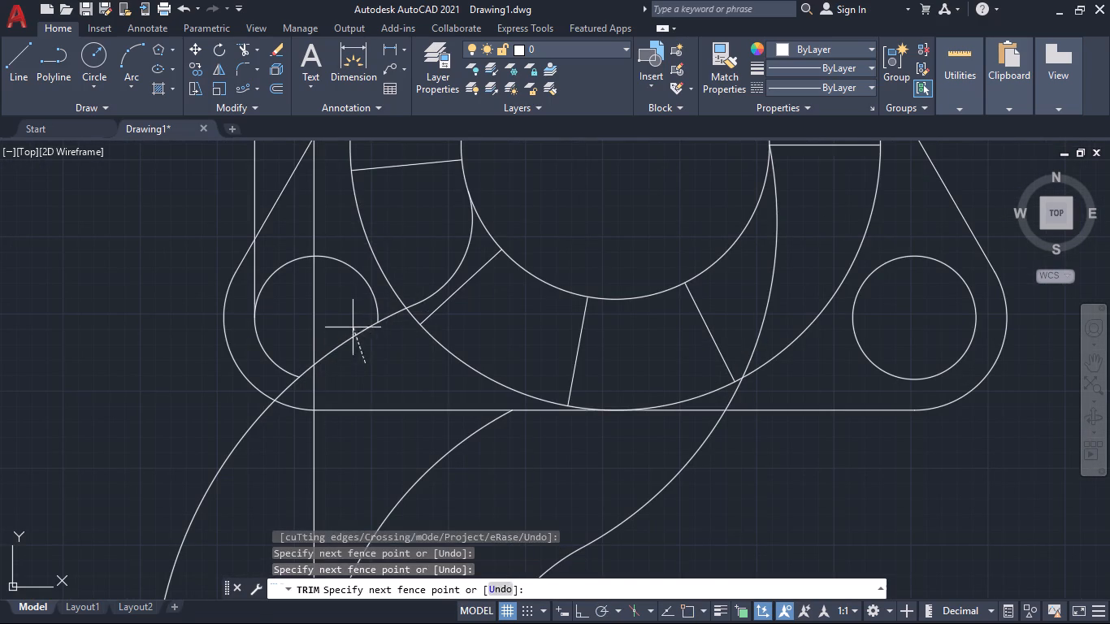
click(350, 324)
click(391, 315)
click(415, 305)
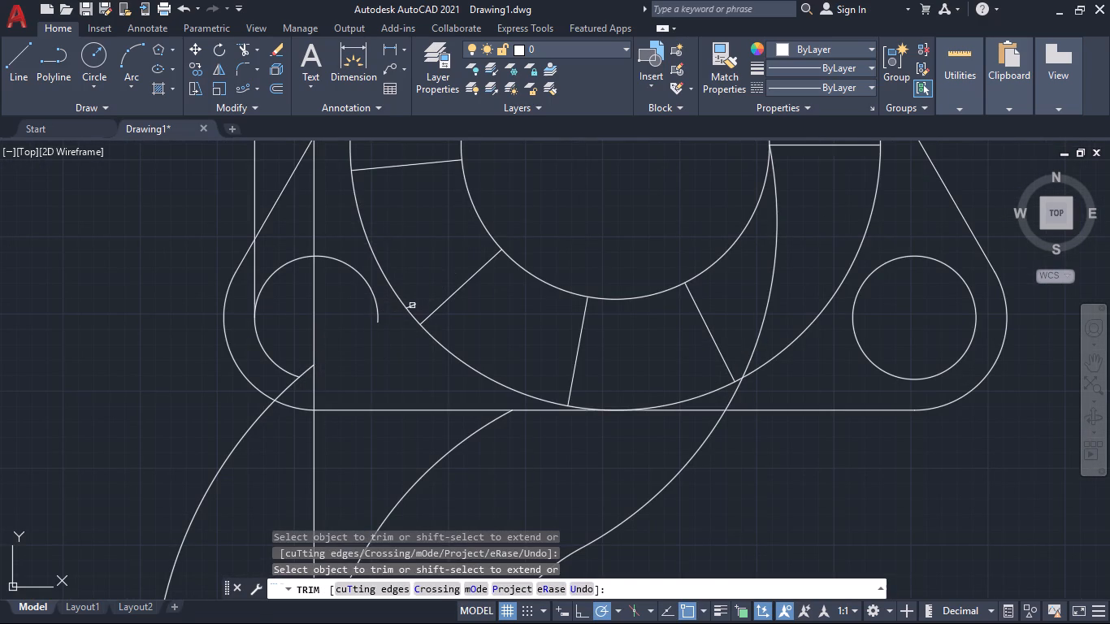
click(409, 308)
key(Escape)
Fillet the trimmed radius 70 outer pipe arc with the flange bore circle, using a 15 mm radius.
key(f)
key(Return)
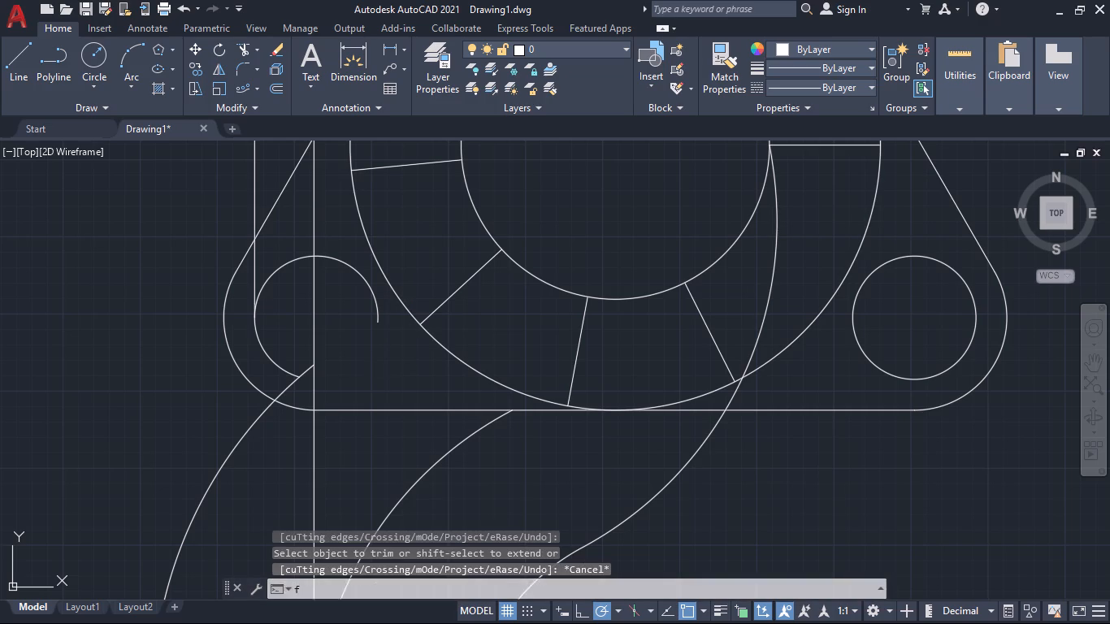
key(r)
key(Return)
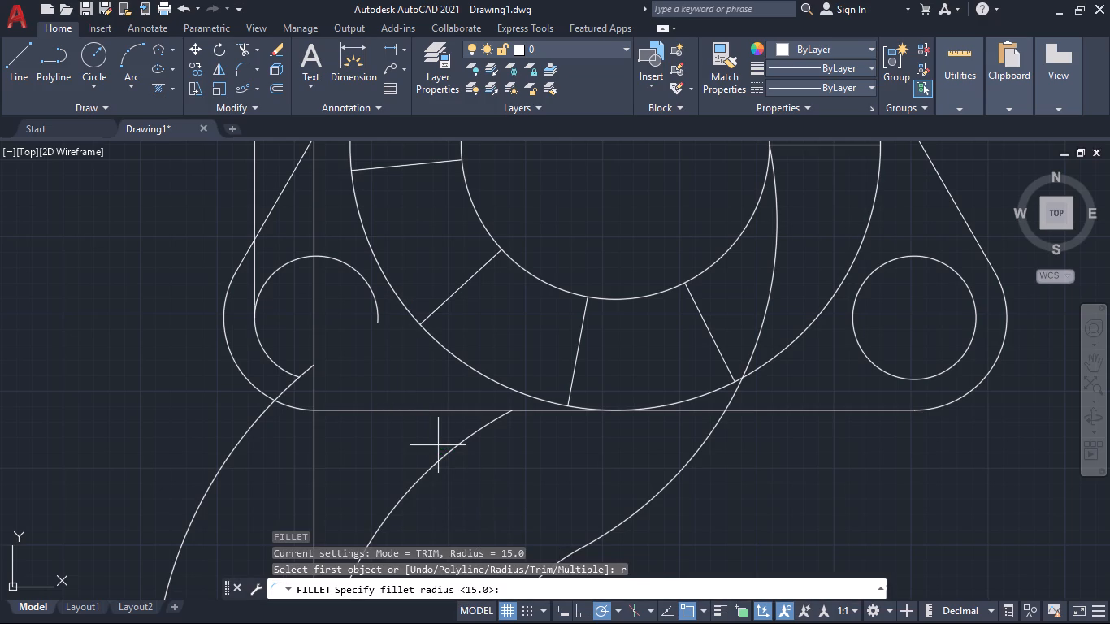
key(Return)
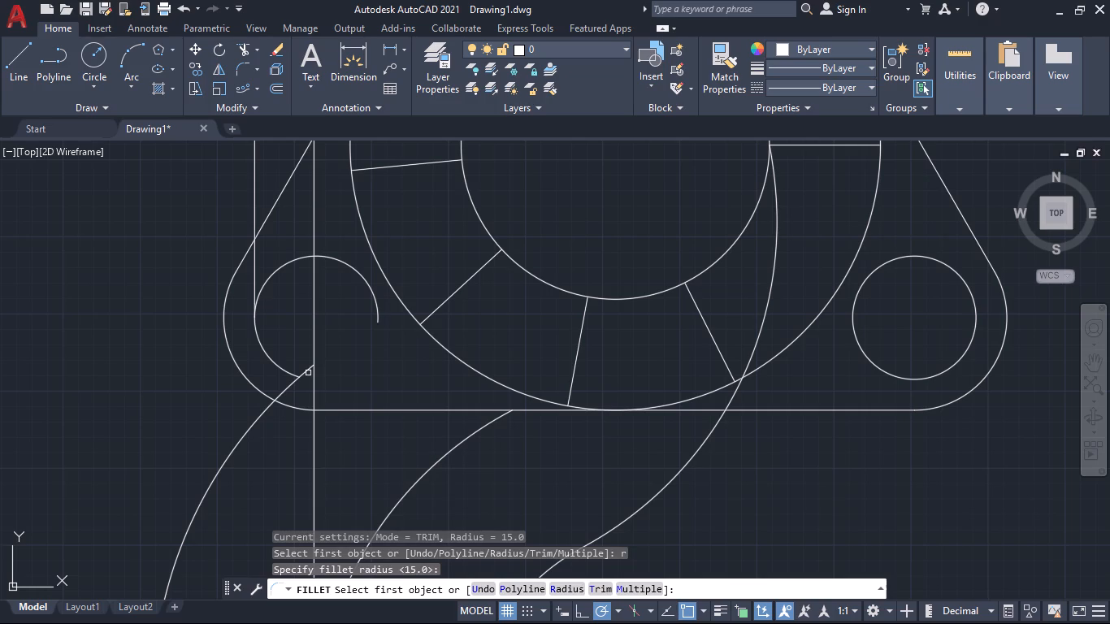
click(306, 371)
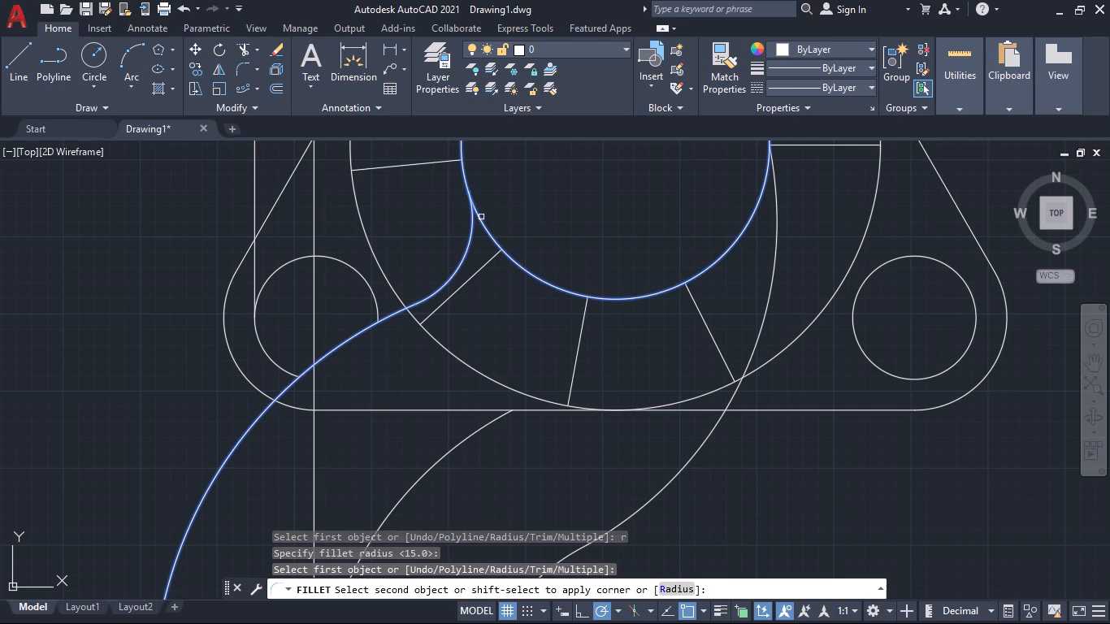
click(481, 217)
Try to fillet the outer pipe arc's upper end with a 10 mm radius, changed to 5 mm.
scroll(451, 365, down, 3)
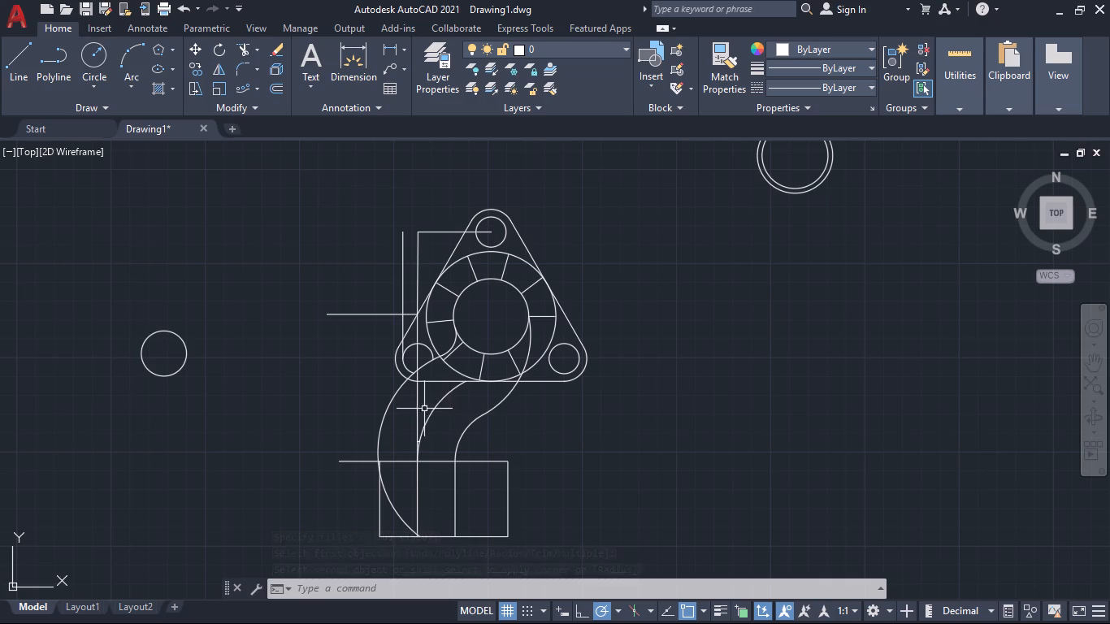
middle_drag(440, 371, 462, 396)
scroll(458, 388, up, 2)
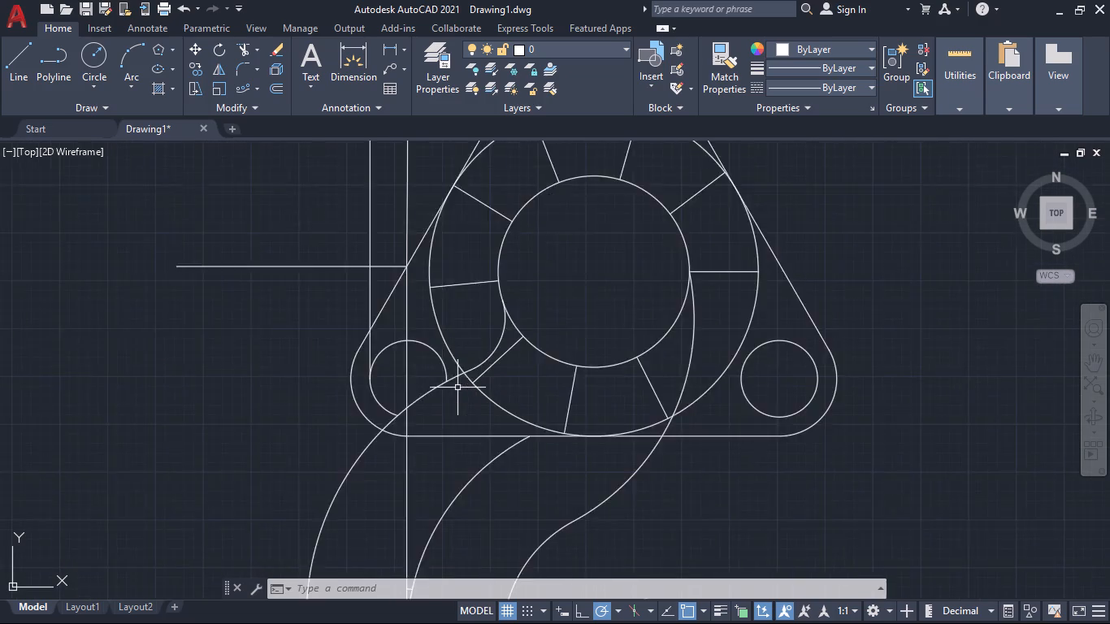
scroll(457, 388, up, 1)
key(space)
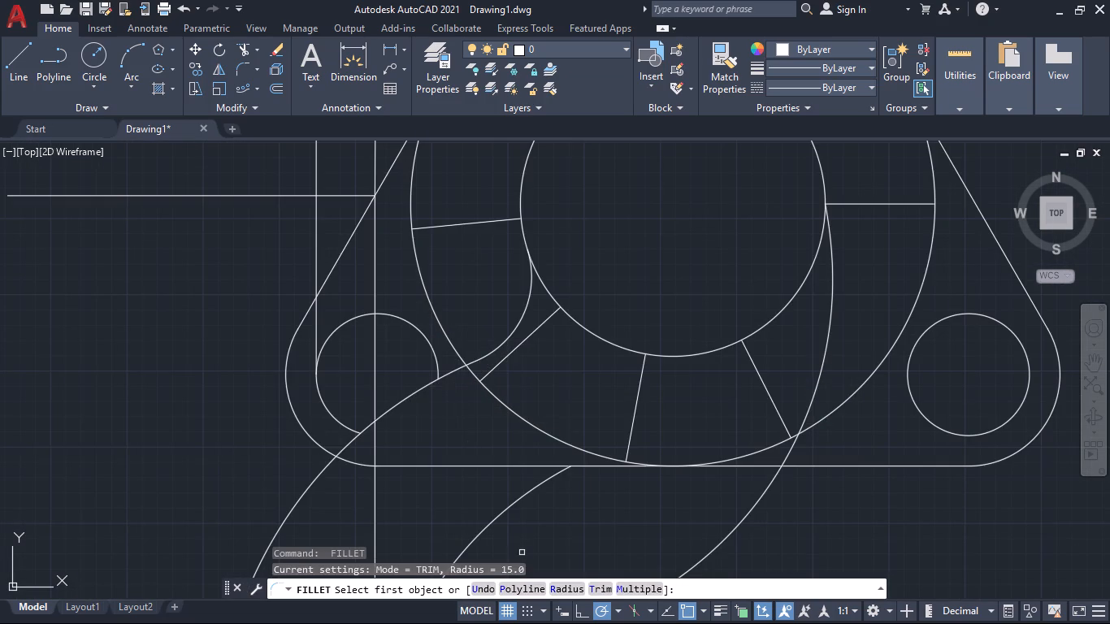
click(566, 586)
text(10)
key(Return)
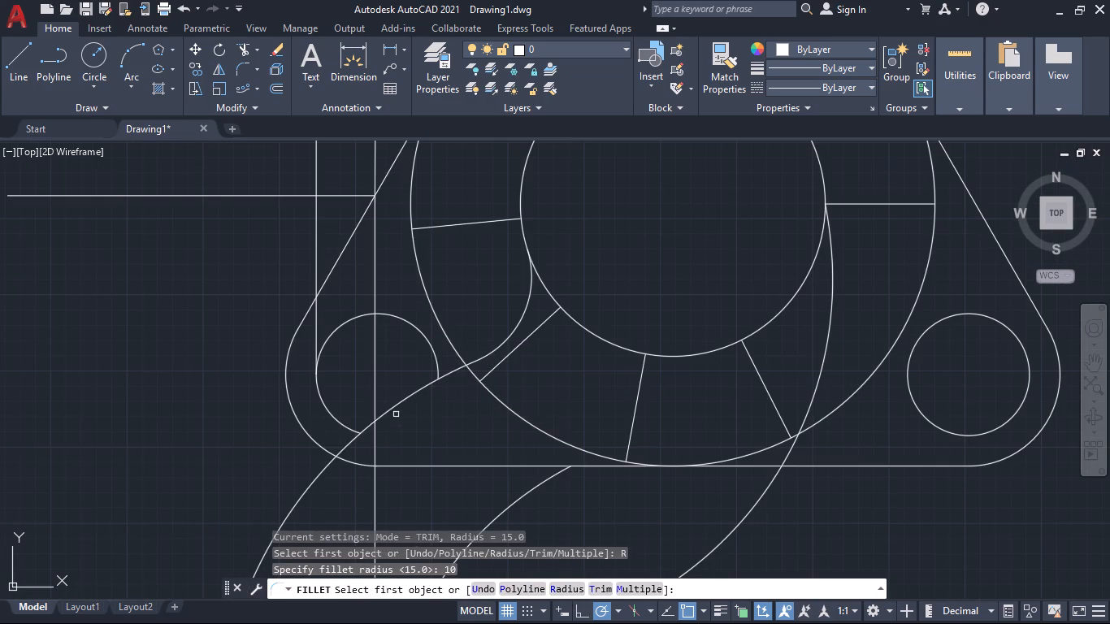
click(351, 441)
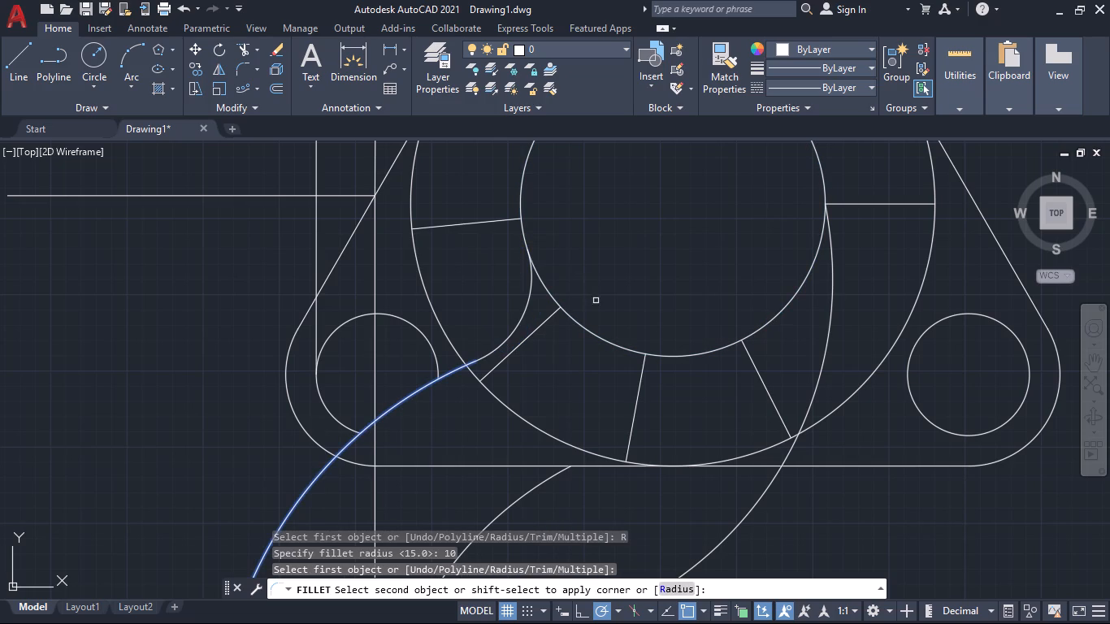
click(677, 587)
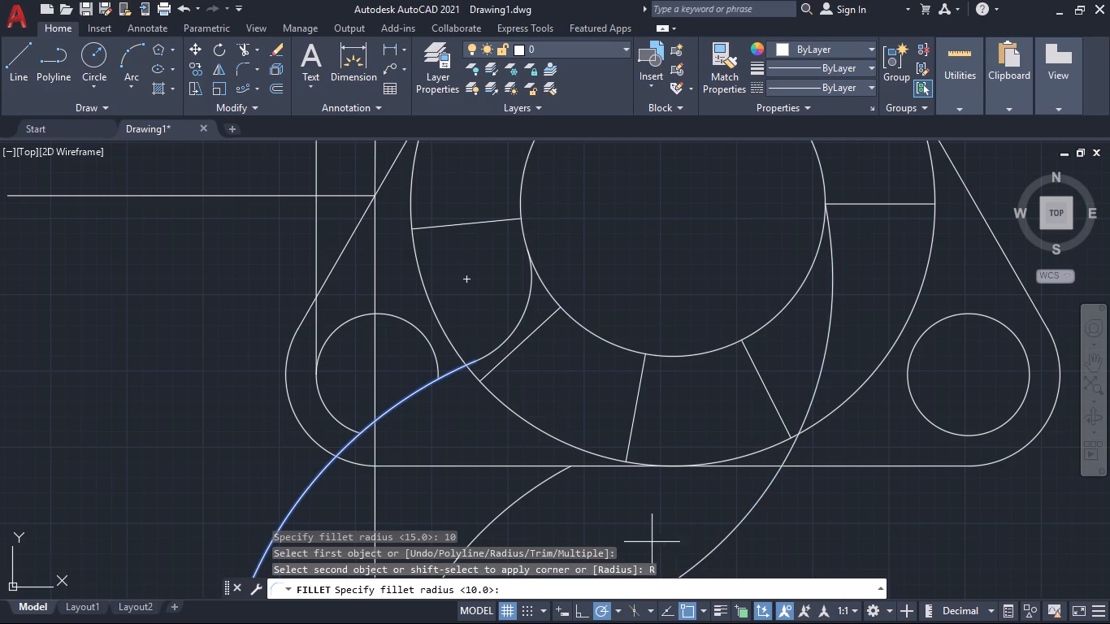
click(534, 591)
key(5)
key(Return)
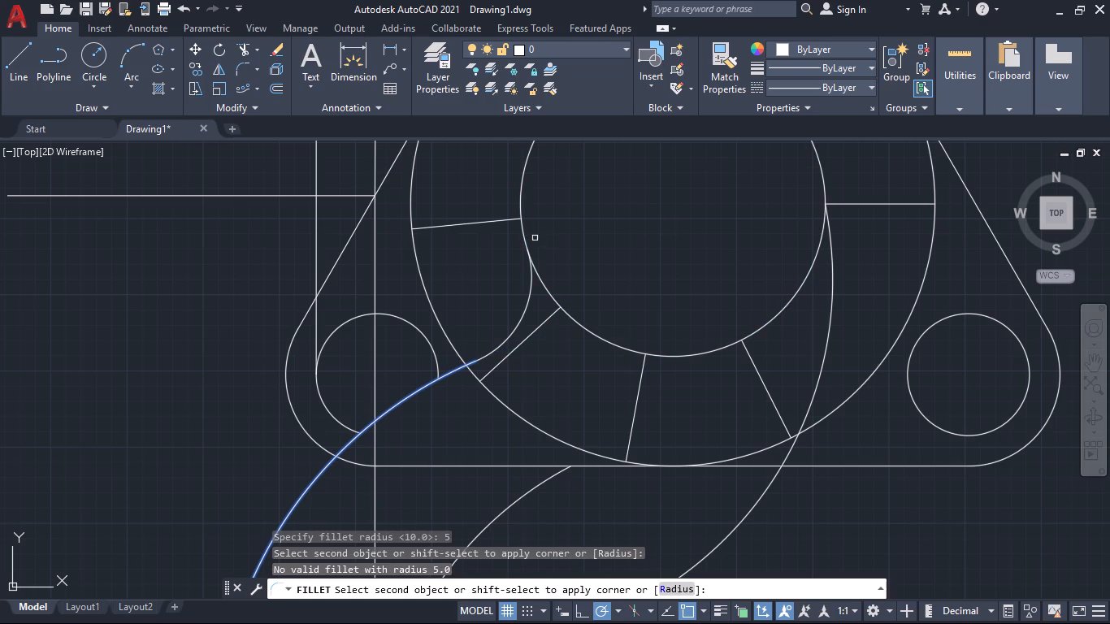
Set the fillet radius to 60 mm and fillet the selected outer pipe arc with the left side of the flange bore circle.
click(679, 588)
text(60)
key(Return)
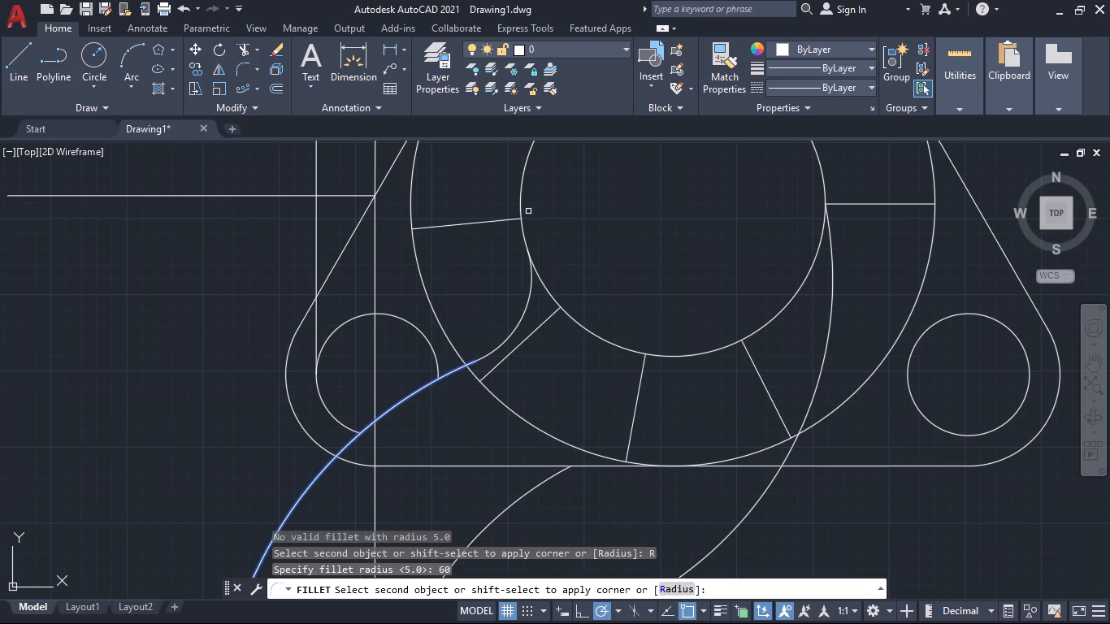
click(520, 193)
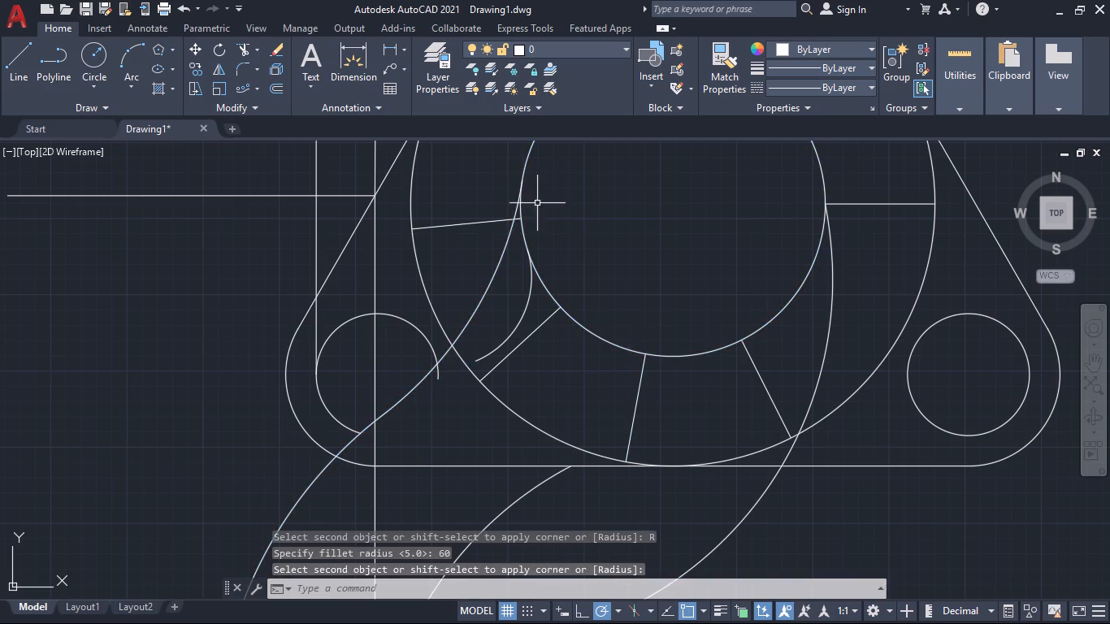
Fillet the pipe's right-hand upper arc with the vertical pipe line in the base rectangle, using the 60 mm radius.
scroll(580, 253, down, 2)
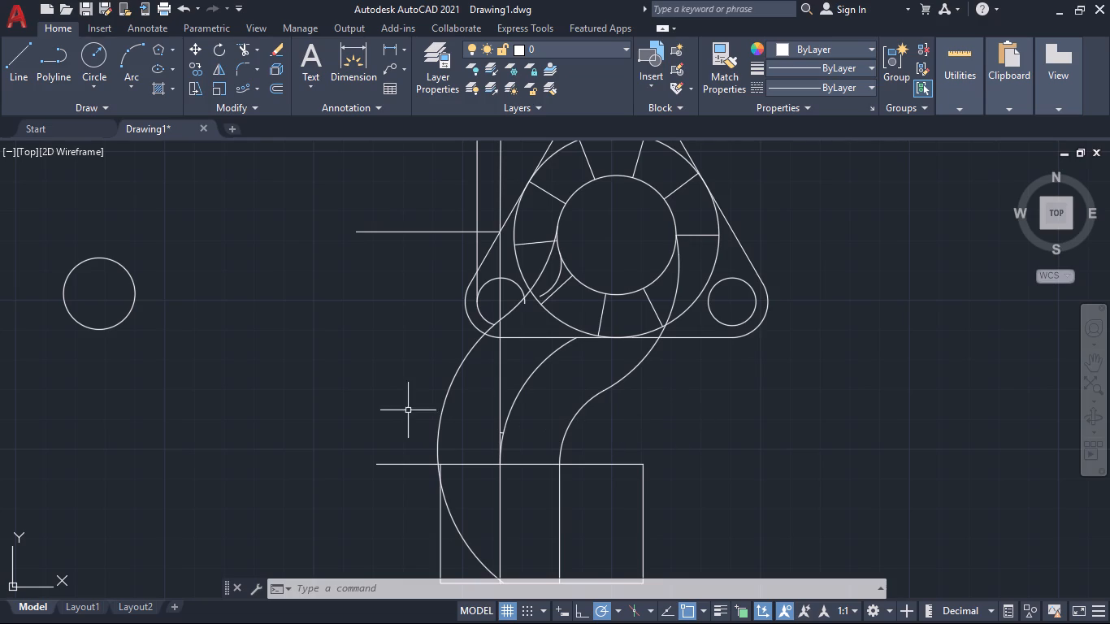
key(space)
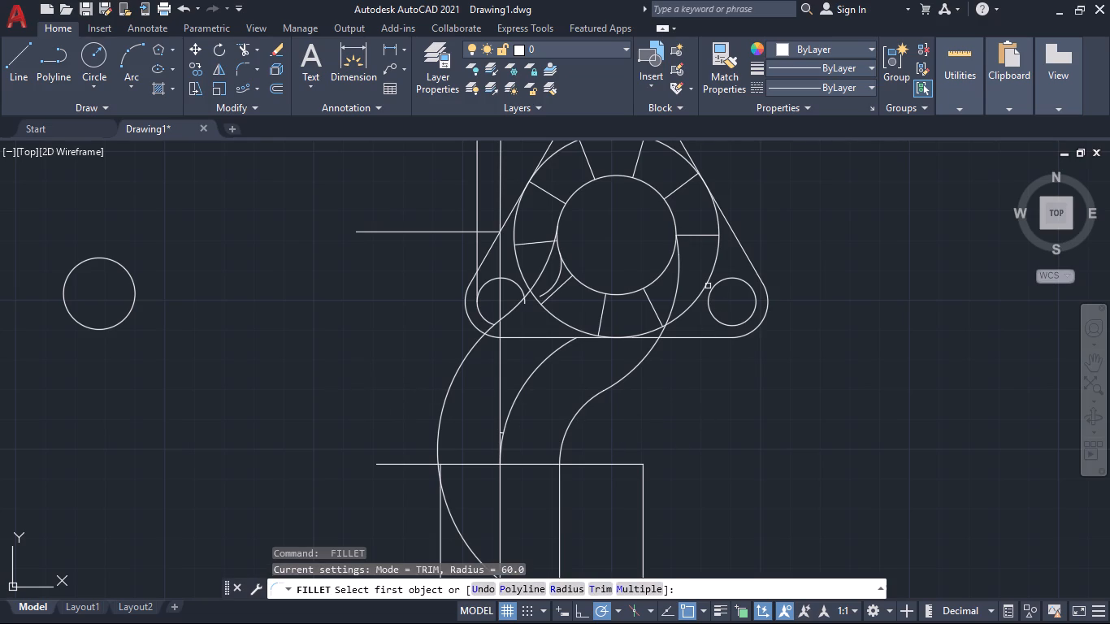
click(642, 357)
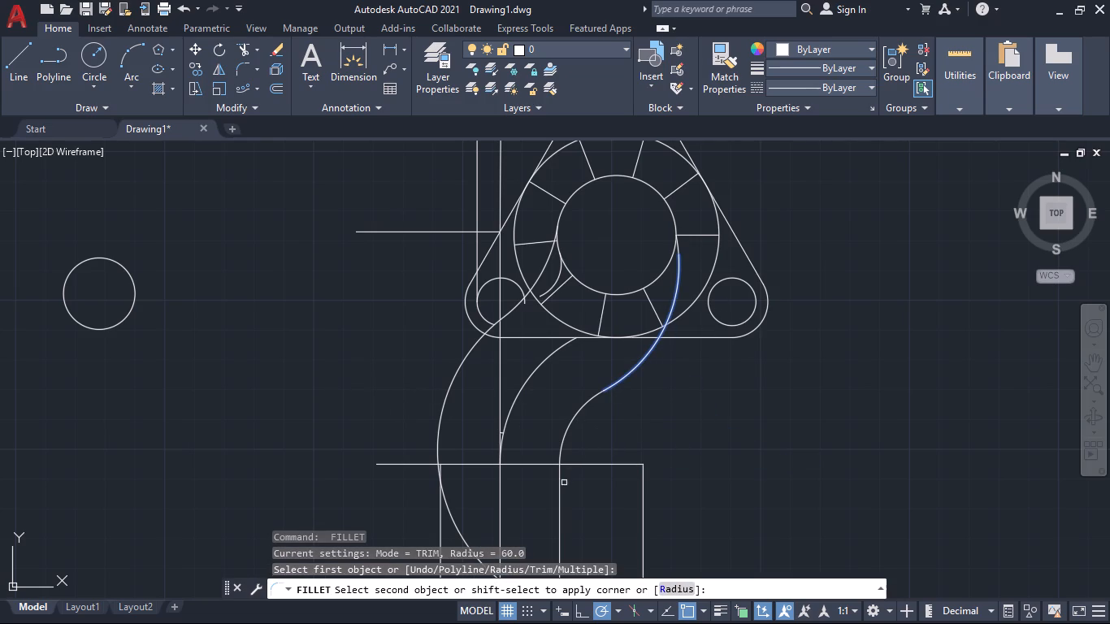
click(559, 487)
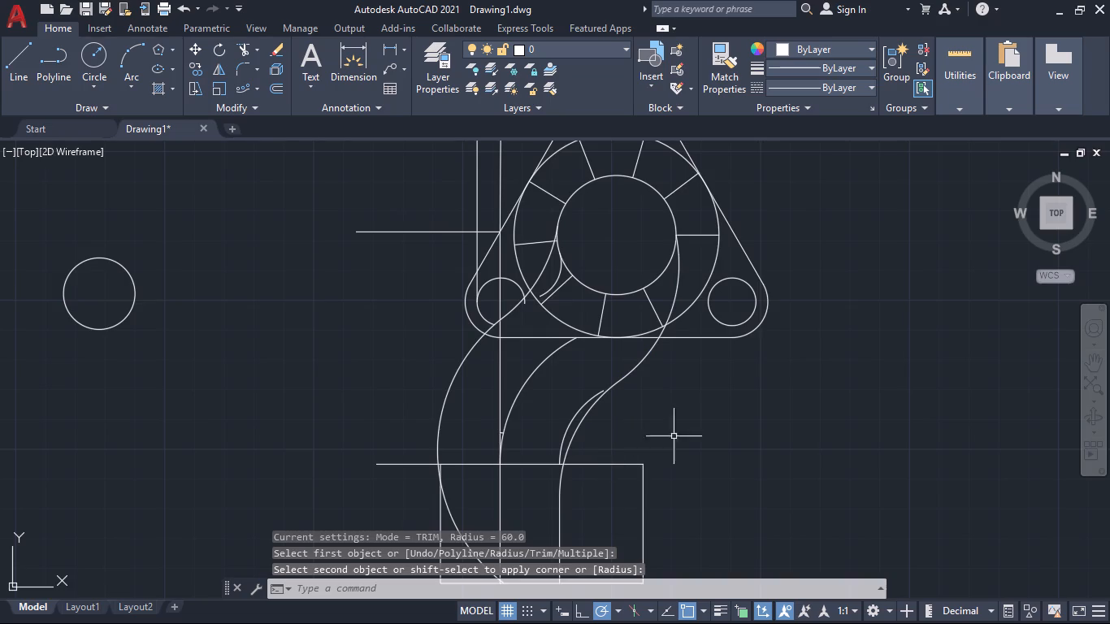
Remove the old bend arc lying beside the new 60 mm fillet above the base rectangle with Trim.
scroll(674, 436, down, 1)
middle_drag(677, 433, 687, 383)
middle_drag(700, 379, 716, 428)
text(tr)
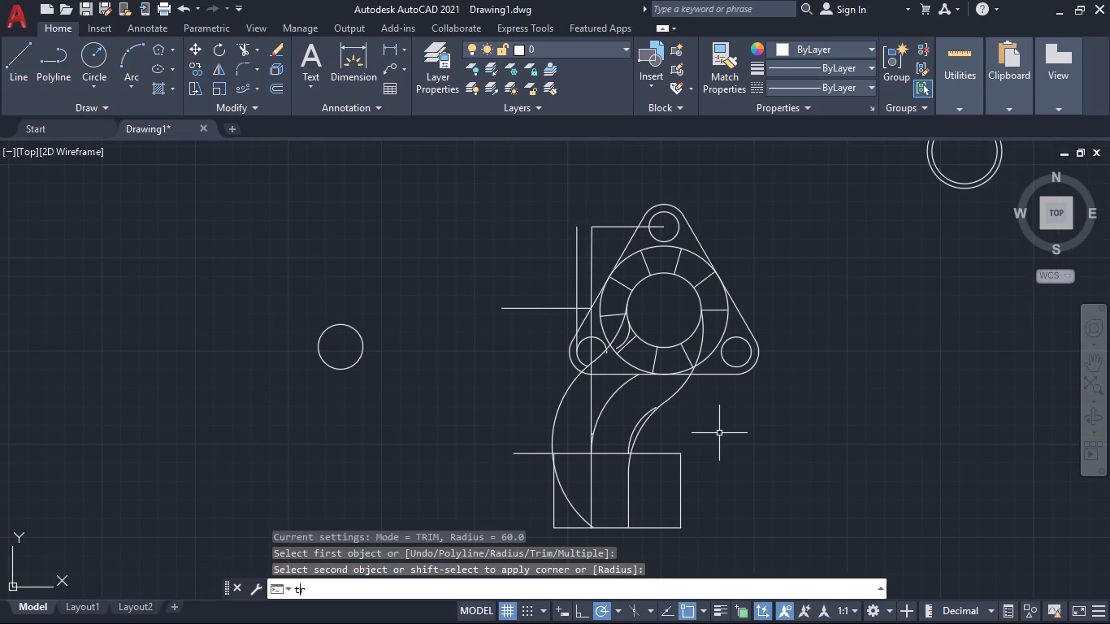
key(Return)
scroll(620, 409, up, 2)
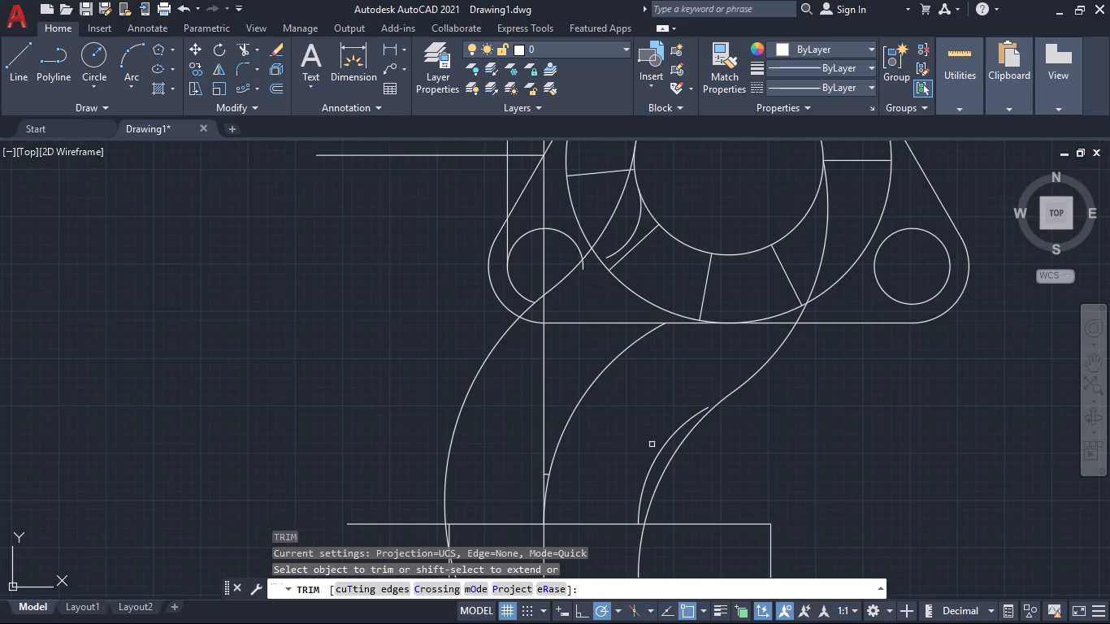
click(658, 453)
Trim the lower left flange hole's stub past the 60 mm blend and remove the leftover 15 mm arc beside the bore.
scroll(743, 433, down, 1)
middle_drag(820, 432, 865, 506)
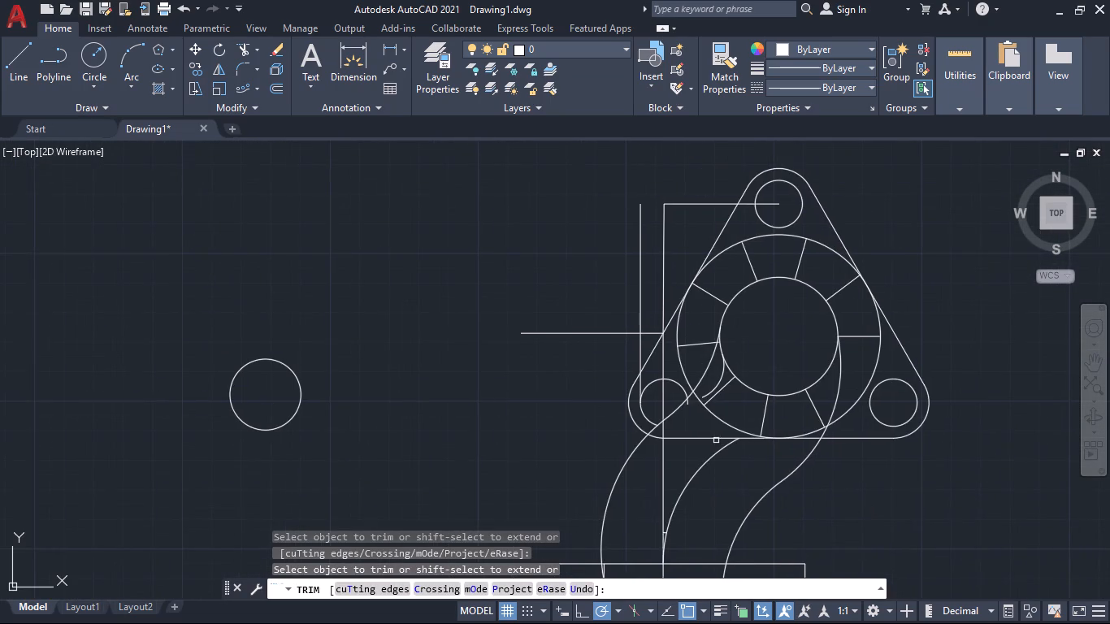
scroll(683, 392, up, 3)
click(694, 441)
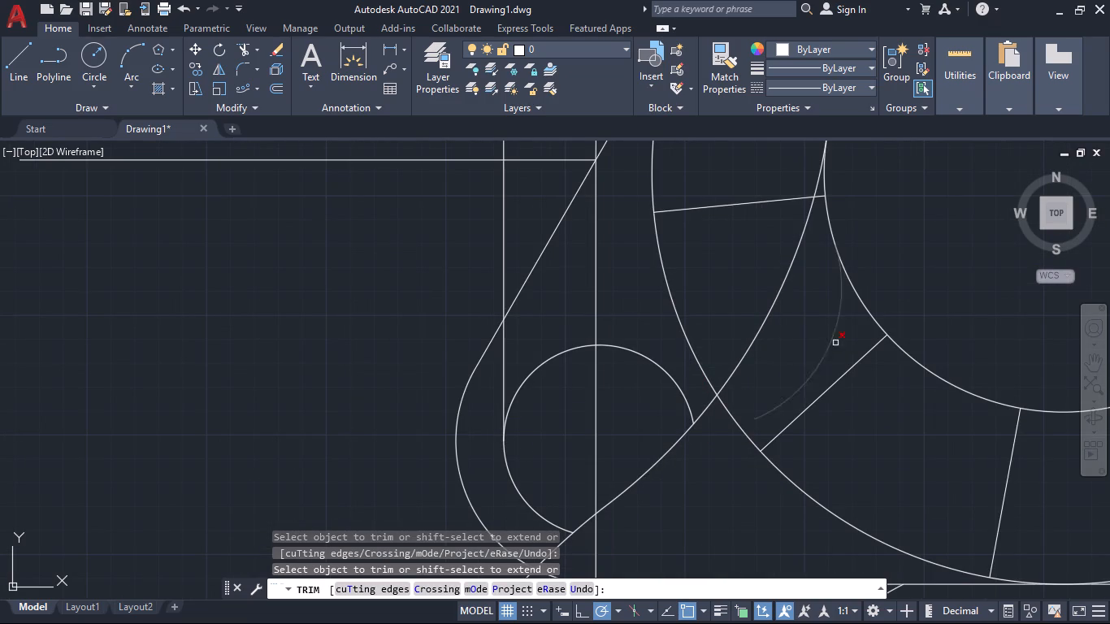
click(835, 335)
scroll(791, 422, down, 4)
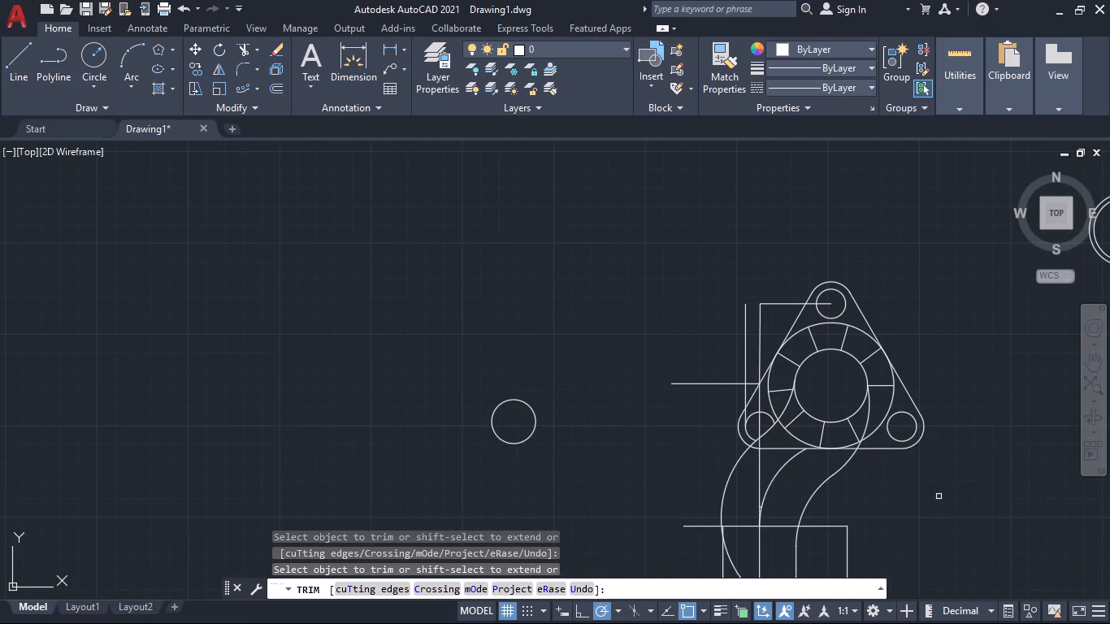
Trim the outer pipe arc's lower portion inside the base rectangle back to the rectangle's left edge.
middle_drag(981, 522, 939, 472)
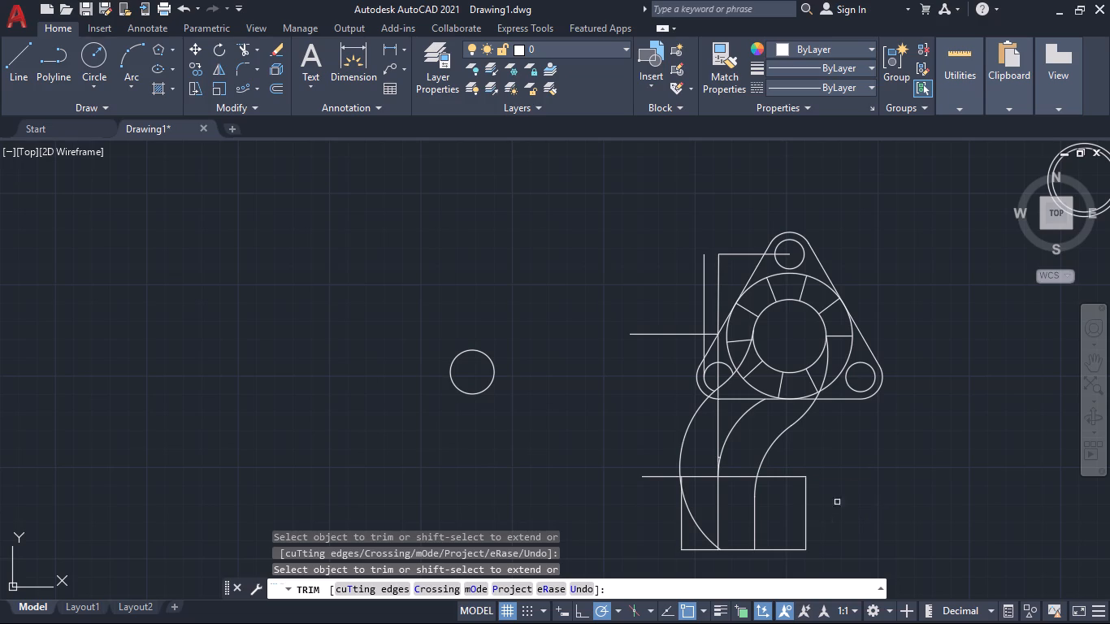
click(696, 521)
scroll(674, 474, up, 4)
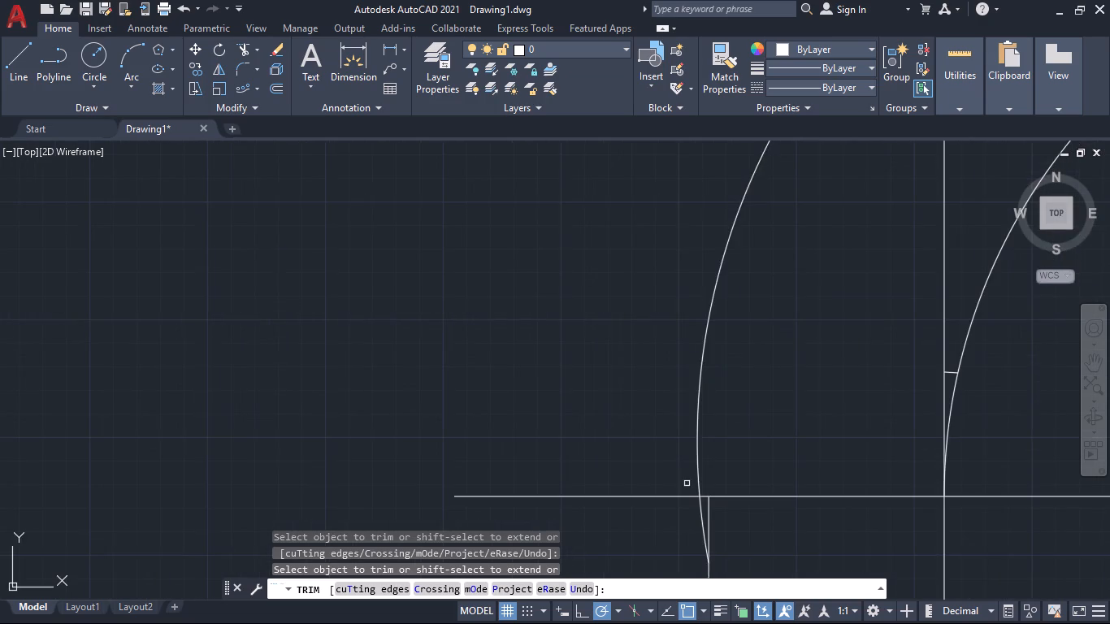
scroll(752, 533, down, 2)
scroll(752, 533, up, 1)
middle_drag(757, 544, 722, 533)
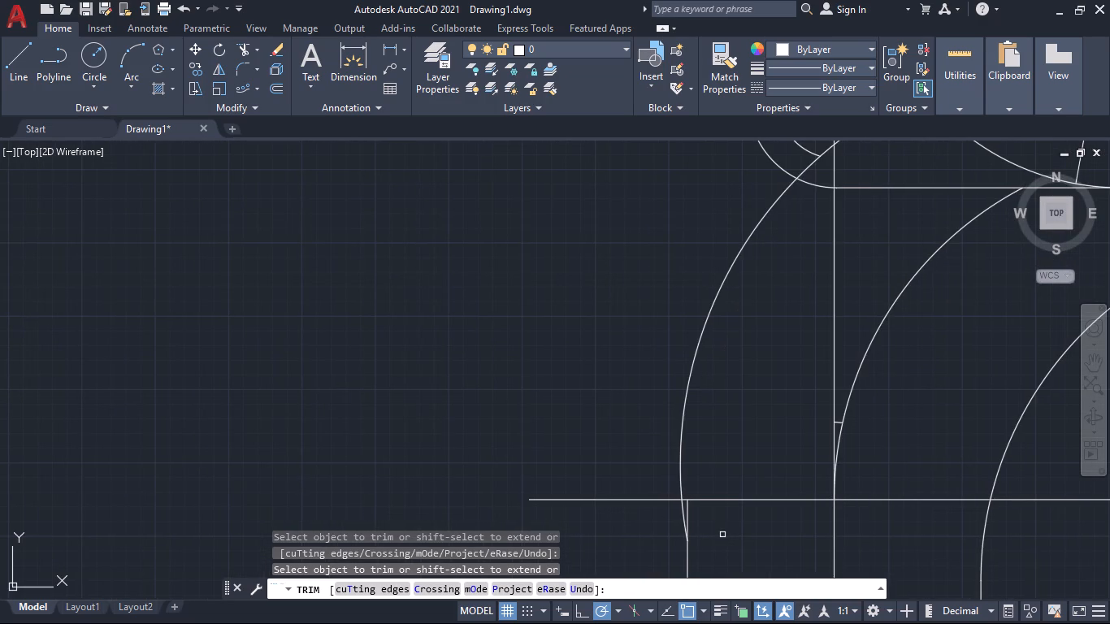
scroll(735, 541, down, 2)
middle_drag(736, 544, 723, 515)
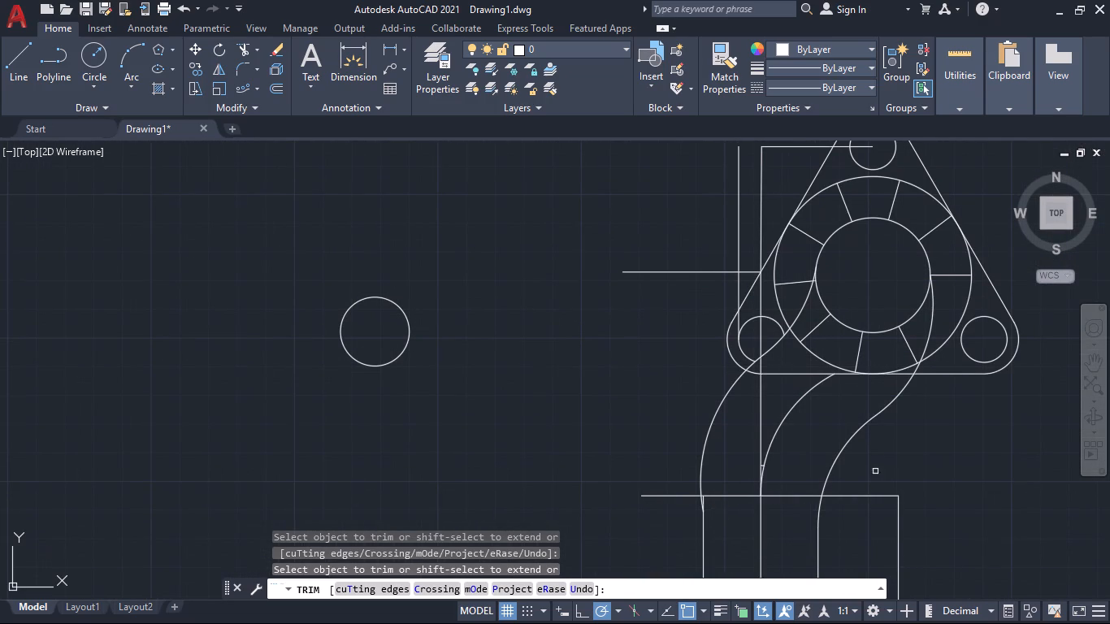
middle_drag(917, 444, 880, 435)
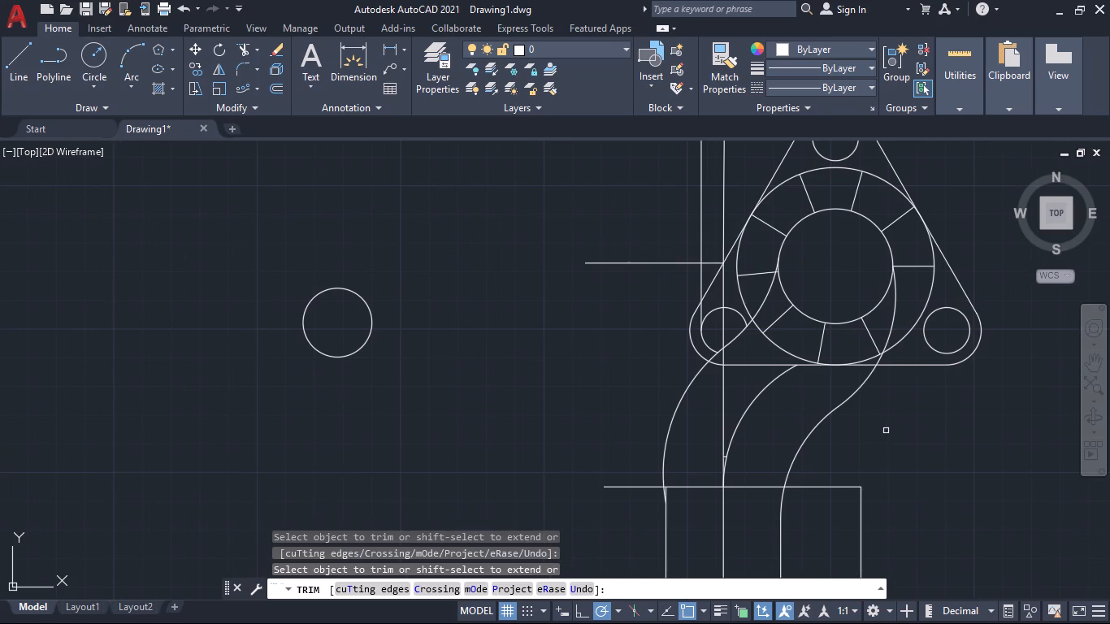
key(Escape)
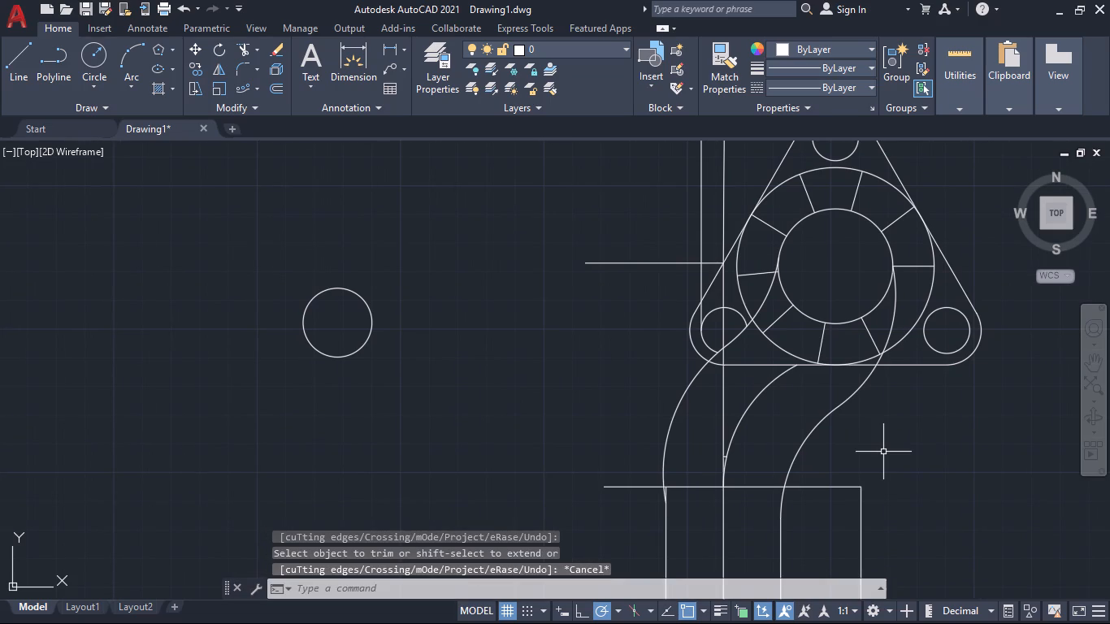
Offset the outer pipe arc 25 mm toward the pipe's inside, and offset the resulting arc another 25 mm the same way.
key(o)
key(Return)
text(25)
key(Return)
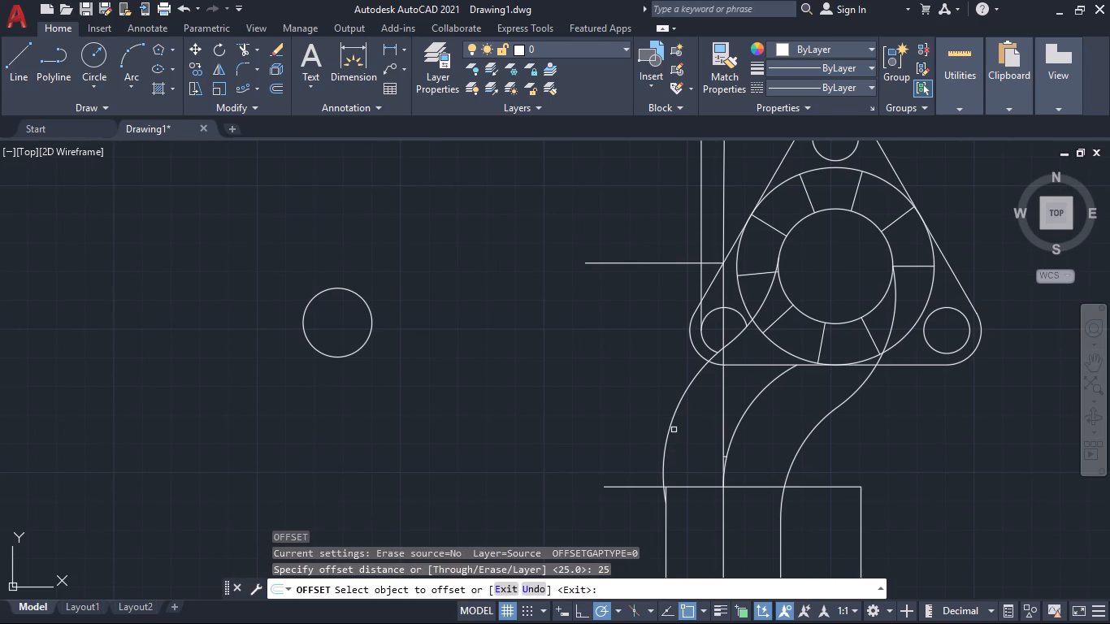
click(670, 426)
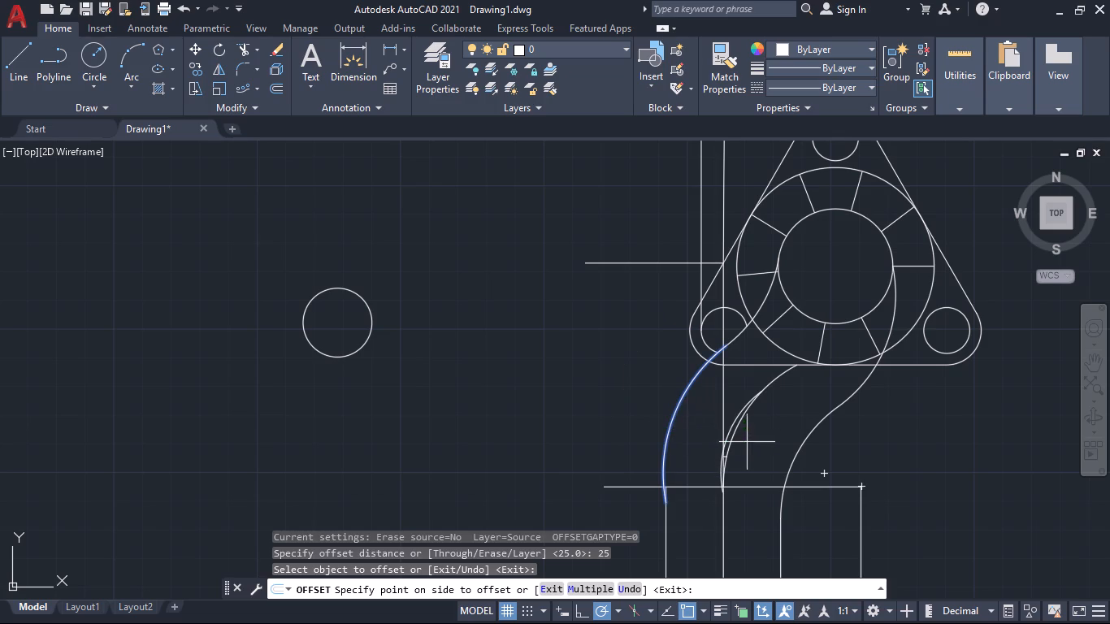
click(756, 443)
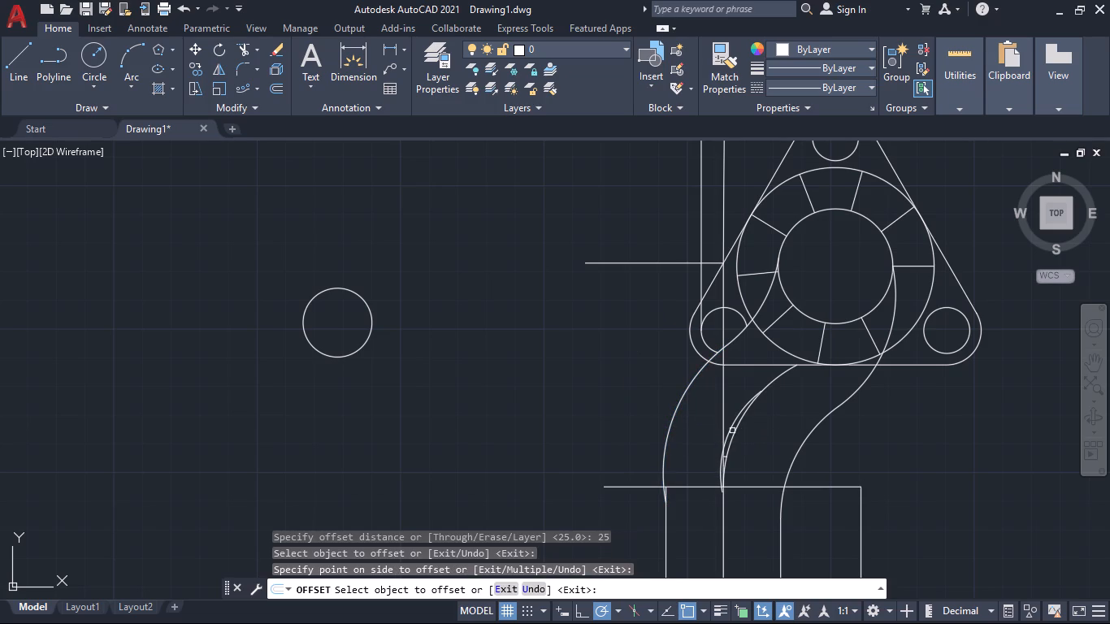
click(731, 427)
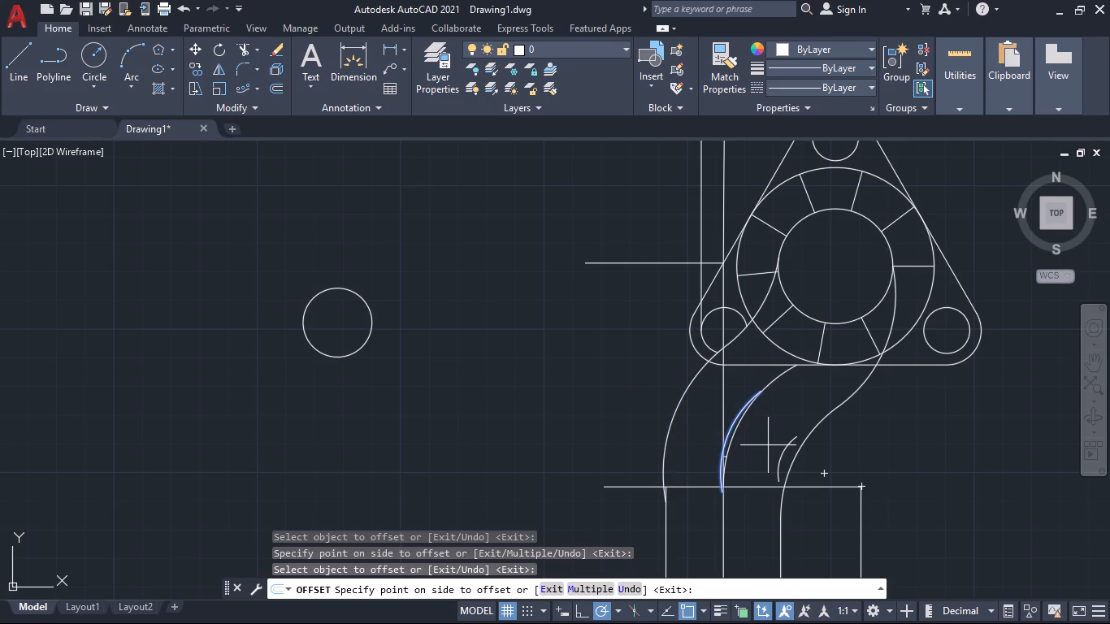
click(768, 445)
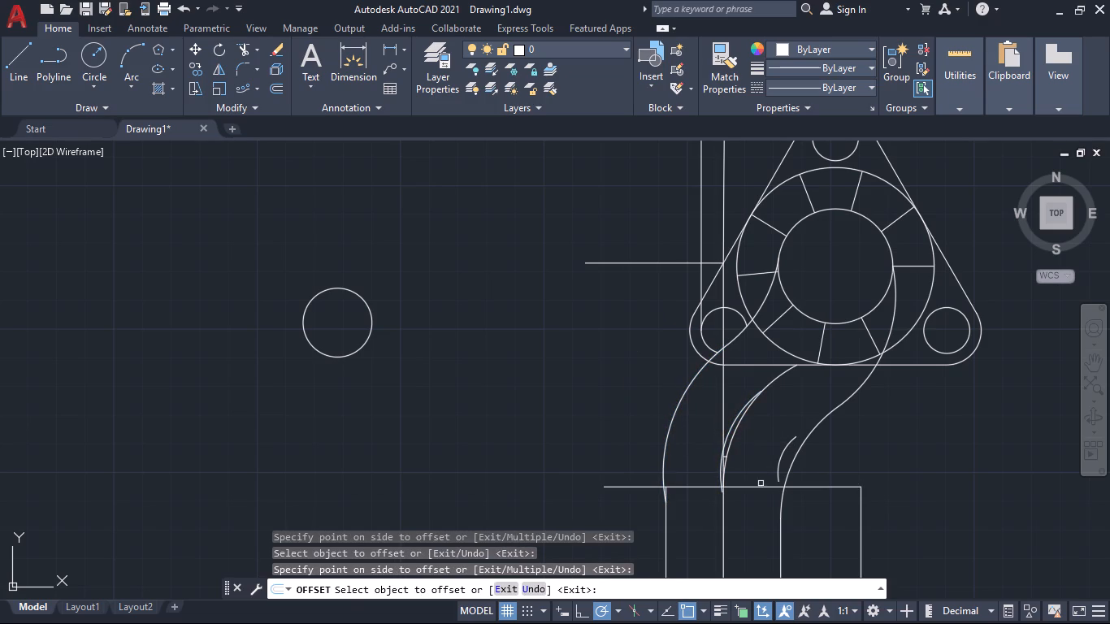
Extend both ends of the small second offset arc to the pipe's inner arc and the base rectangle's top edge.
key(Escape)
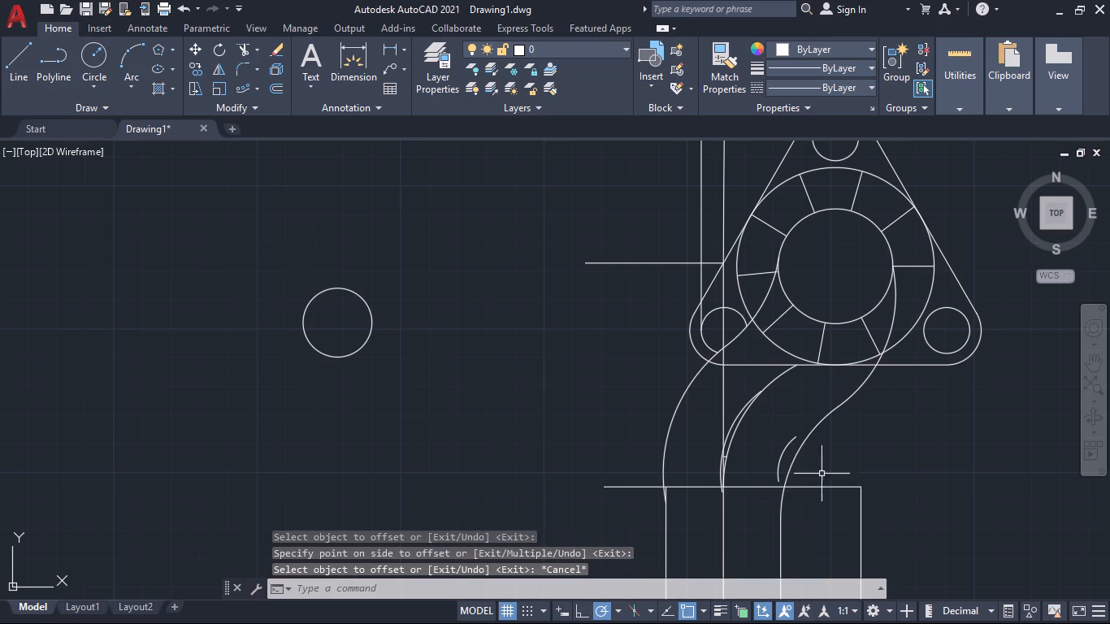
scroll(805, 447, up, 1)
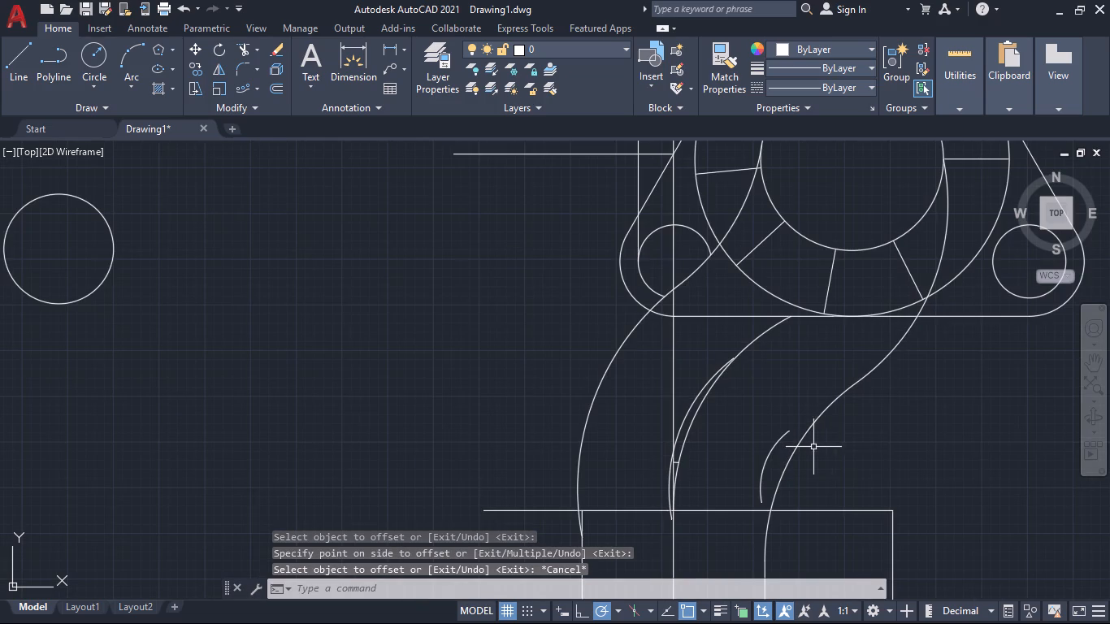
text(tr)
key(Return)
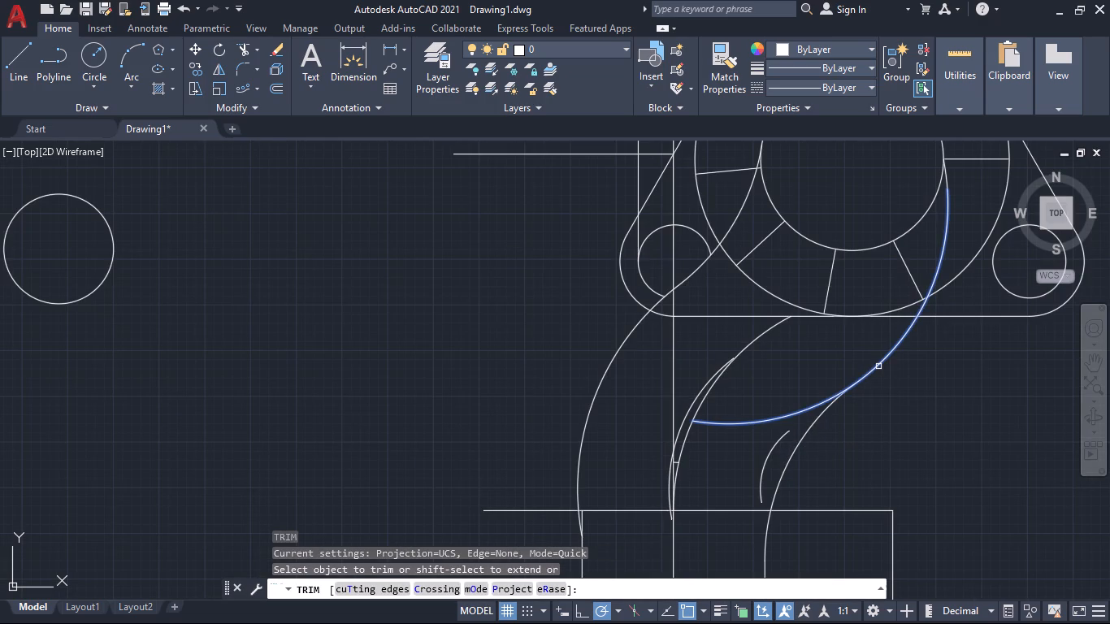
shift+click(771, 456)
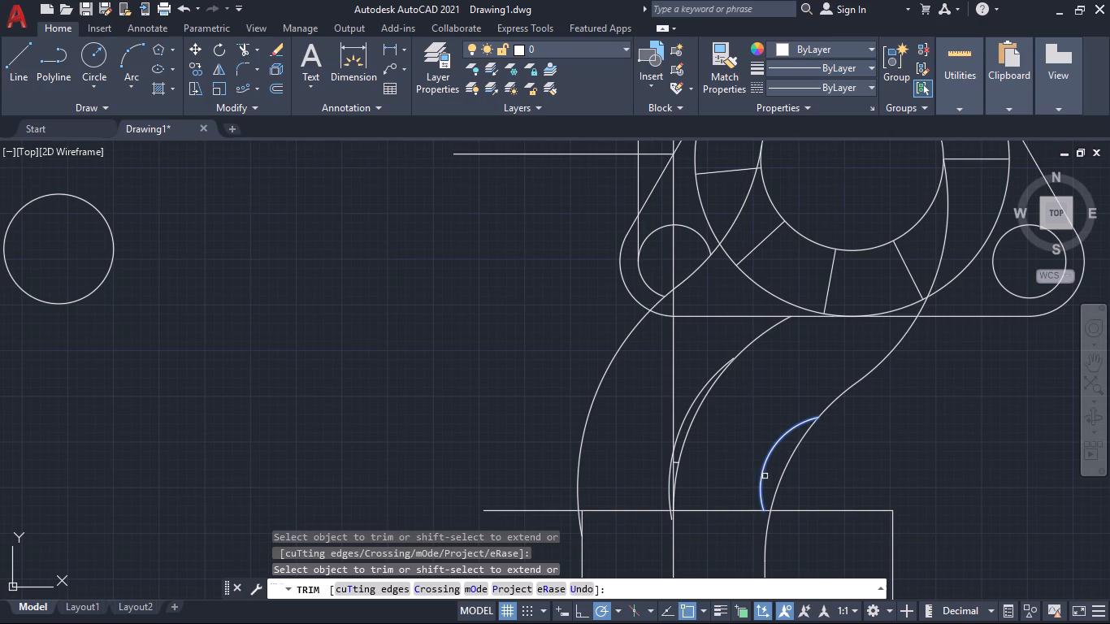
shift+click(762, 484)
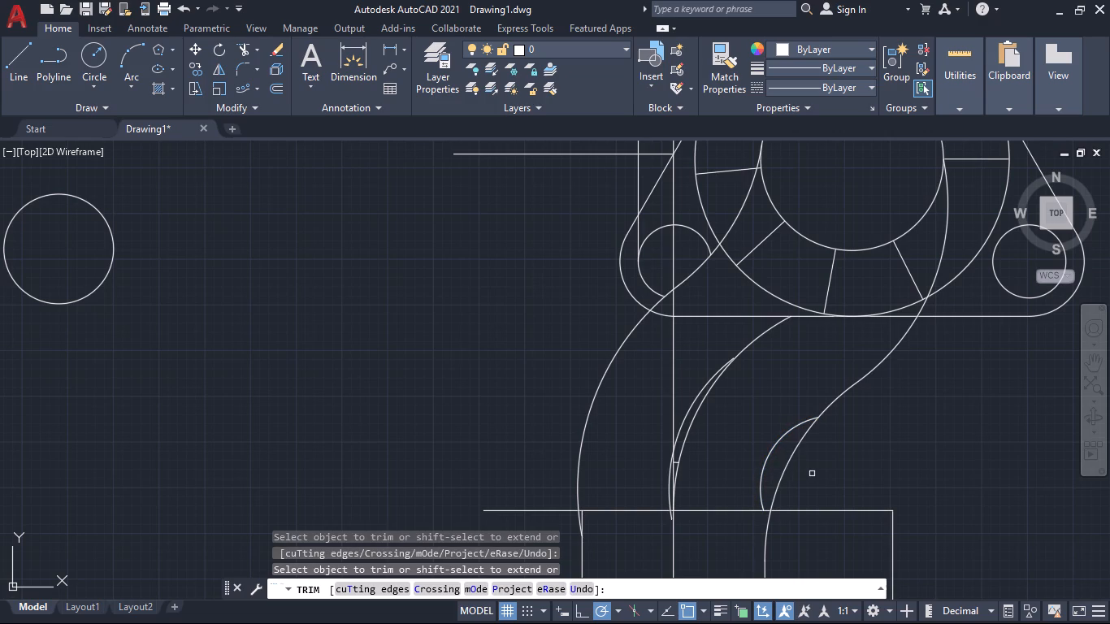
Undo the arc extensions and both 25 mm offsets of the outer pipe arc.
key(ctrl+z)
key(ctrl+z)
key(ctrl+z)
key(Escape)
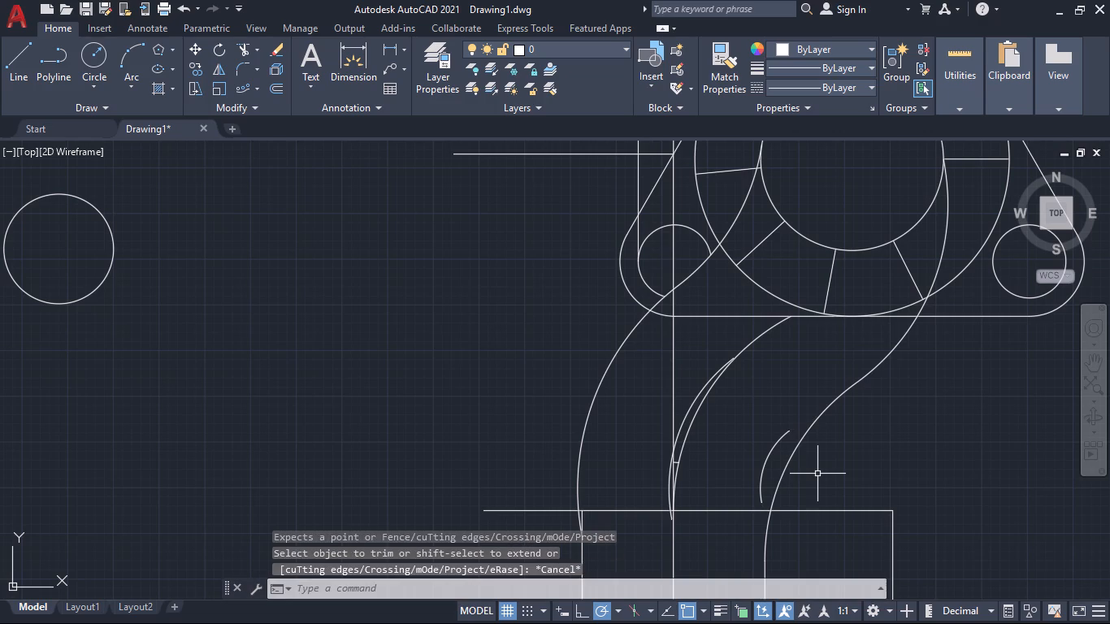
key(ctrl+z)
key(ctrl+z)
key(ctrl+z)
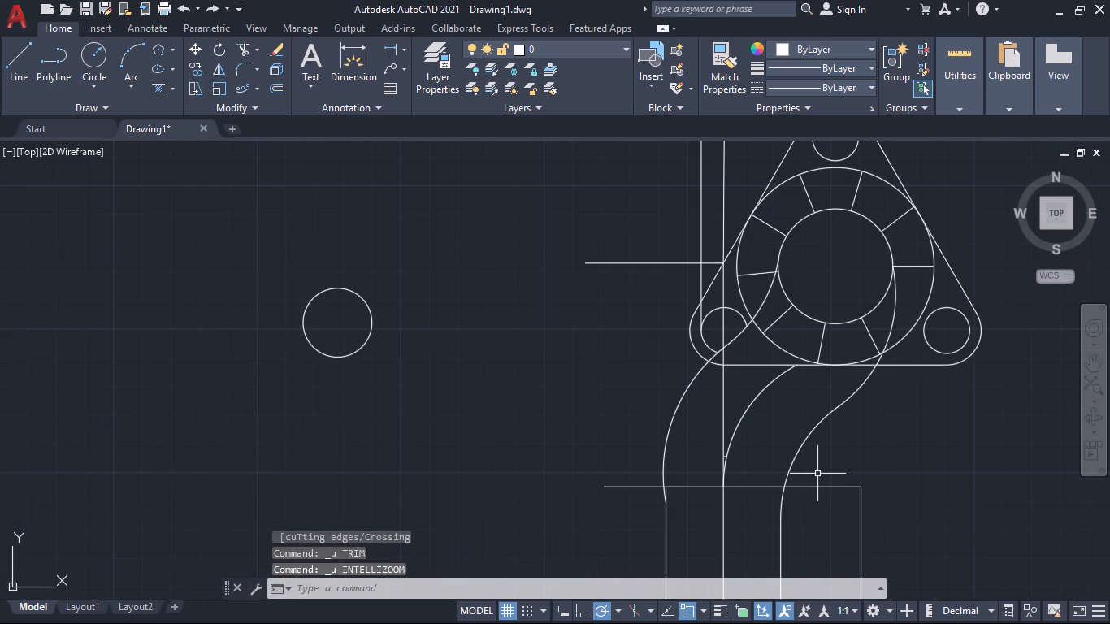
Stretch the outer pipe arc's lower endpoint up to the base rectangle's top-left corner.
scroll(700, 475, up, 2)
middle_drag(686, 467, 697, 448)
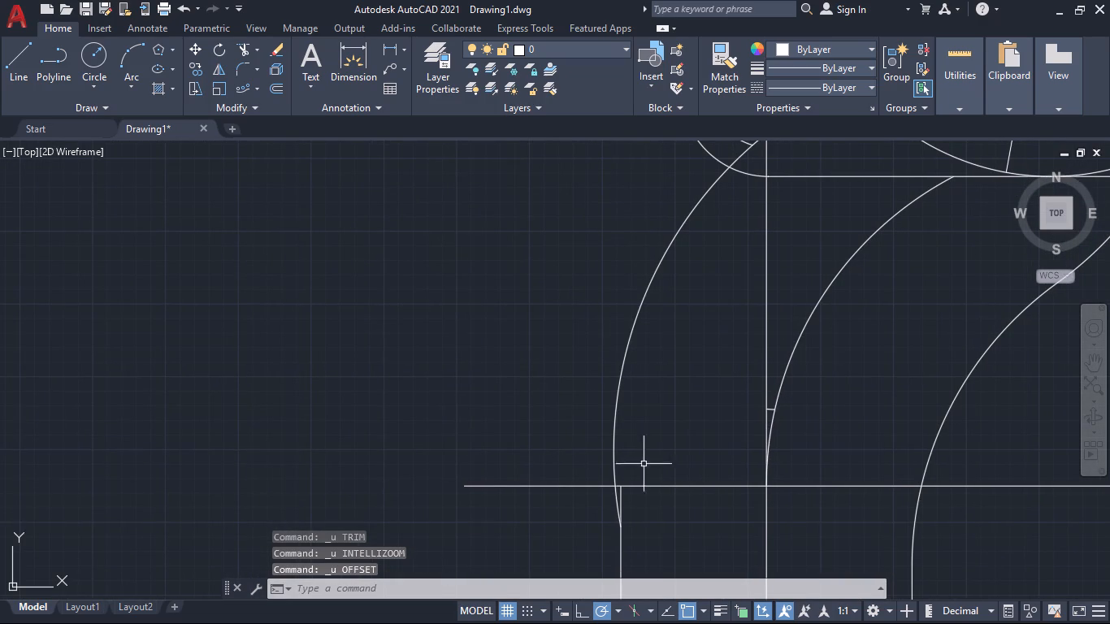
click(614, 473)
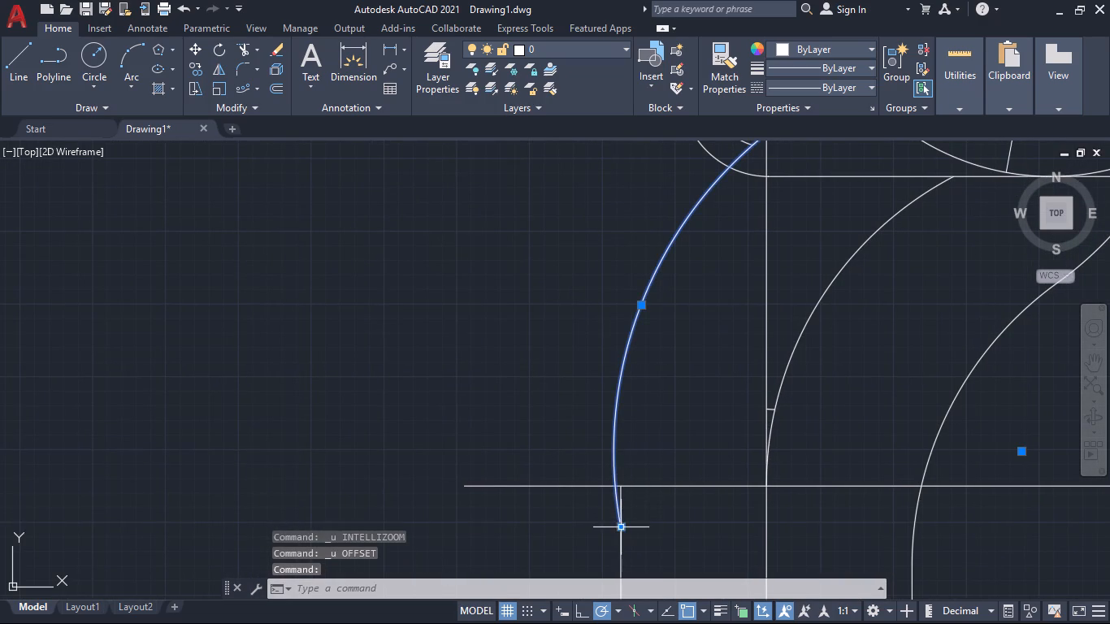
click(621, 527)
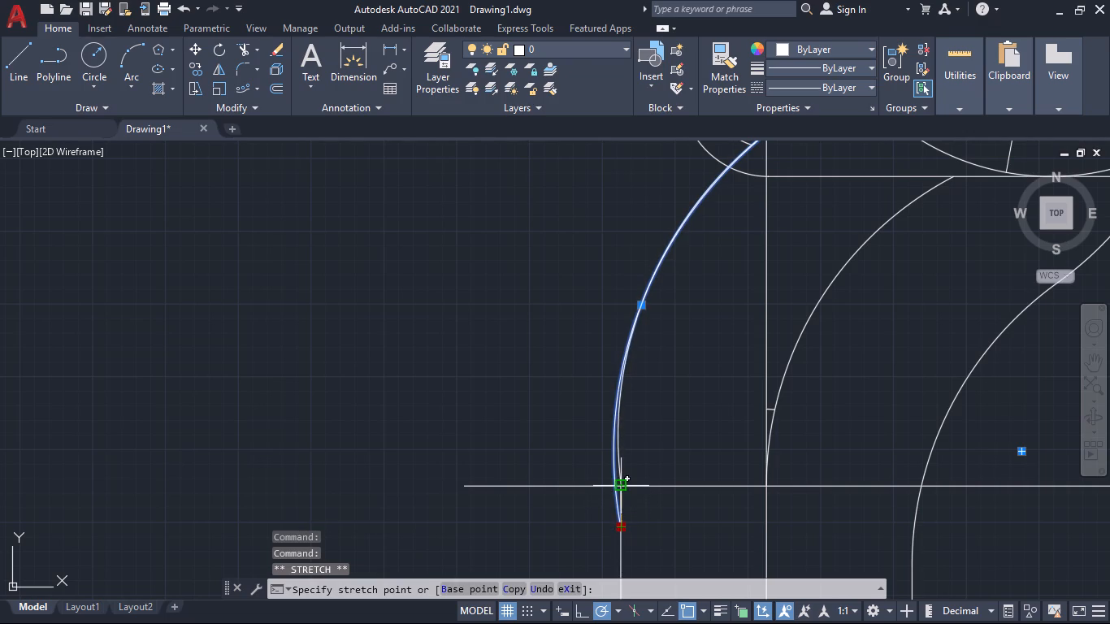
click(622, 488)
scroll(663, 520, down, 2)
middle_drag(666, 473, 652, 482)
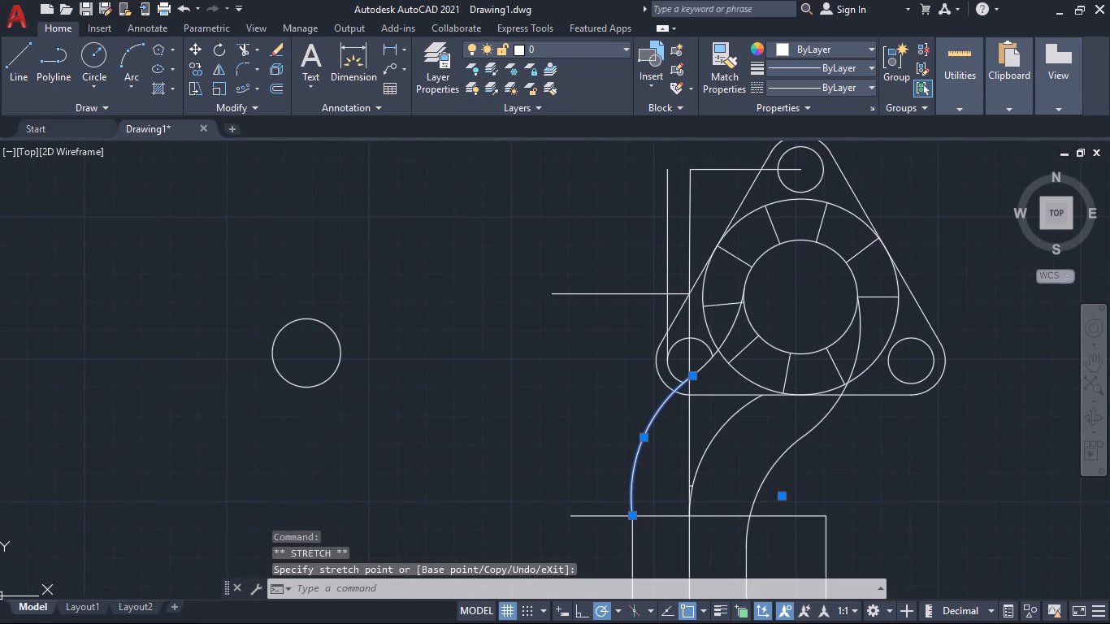
key(Escape)
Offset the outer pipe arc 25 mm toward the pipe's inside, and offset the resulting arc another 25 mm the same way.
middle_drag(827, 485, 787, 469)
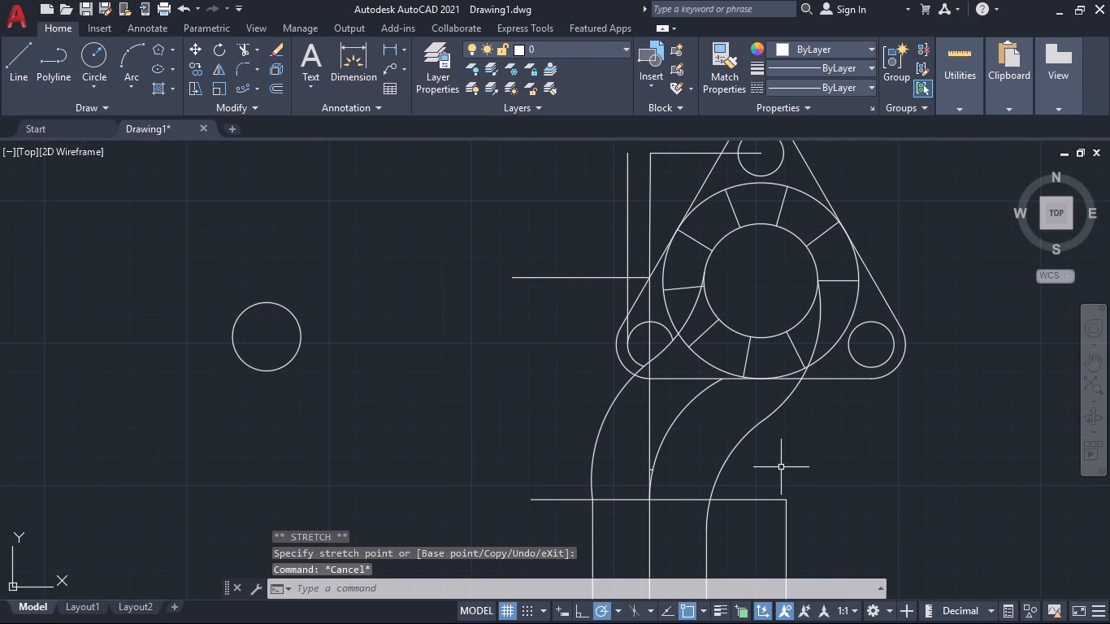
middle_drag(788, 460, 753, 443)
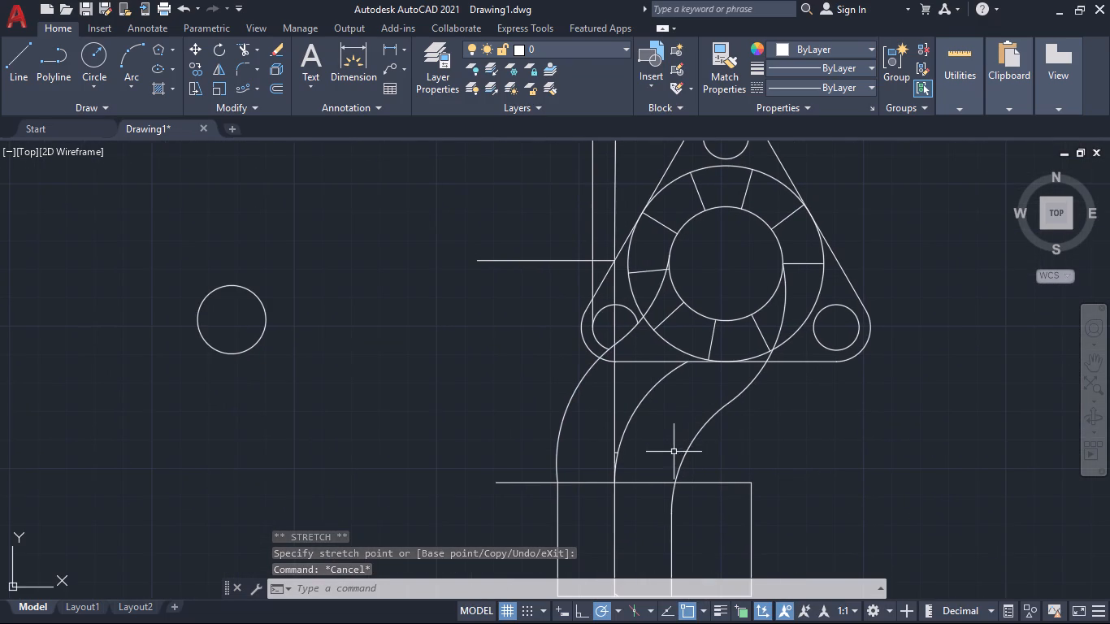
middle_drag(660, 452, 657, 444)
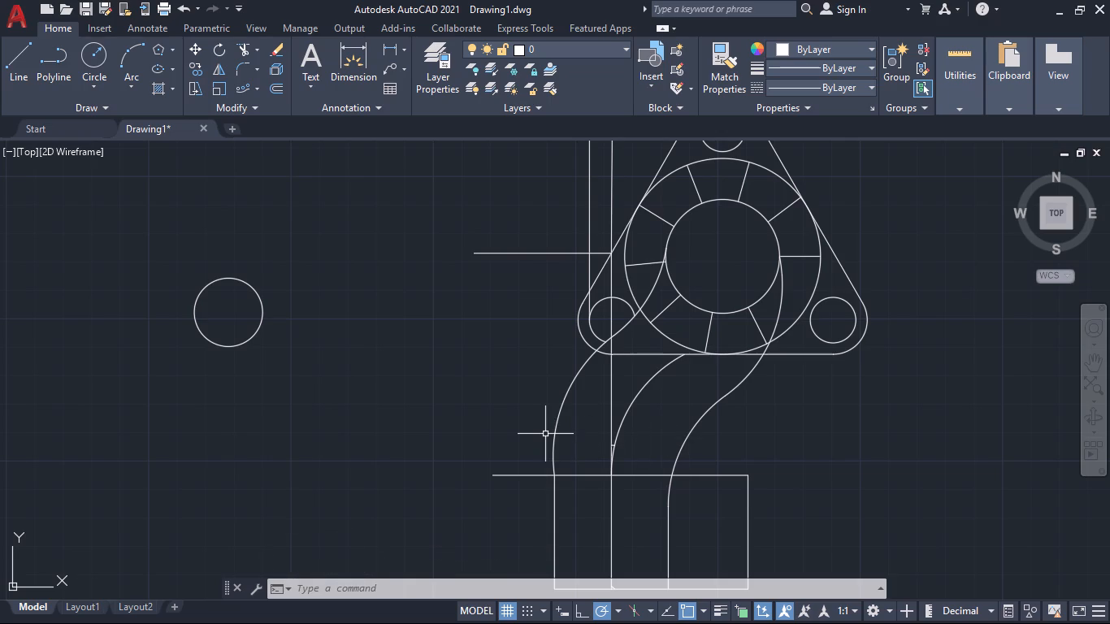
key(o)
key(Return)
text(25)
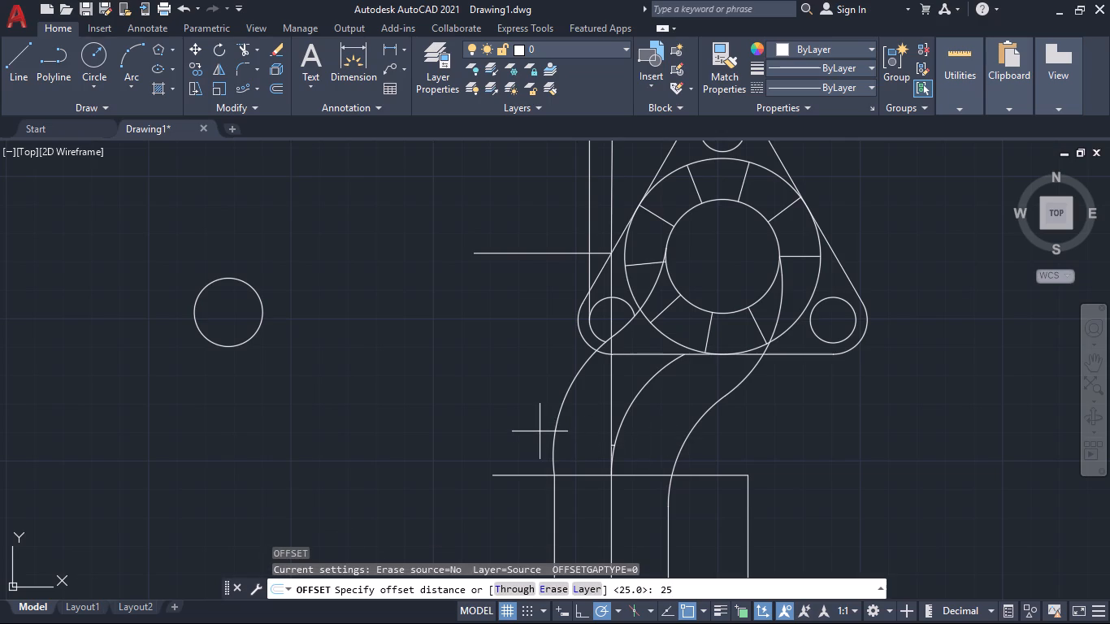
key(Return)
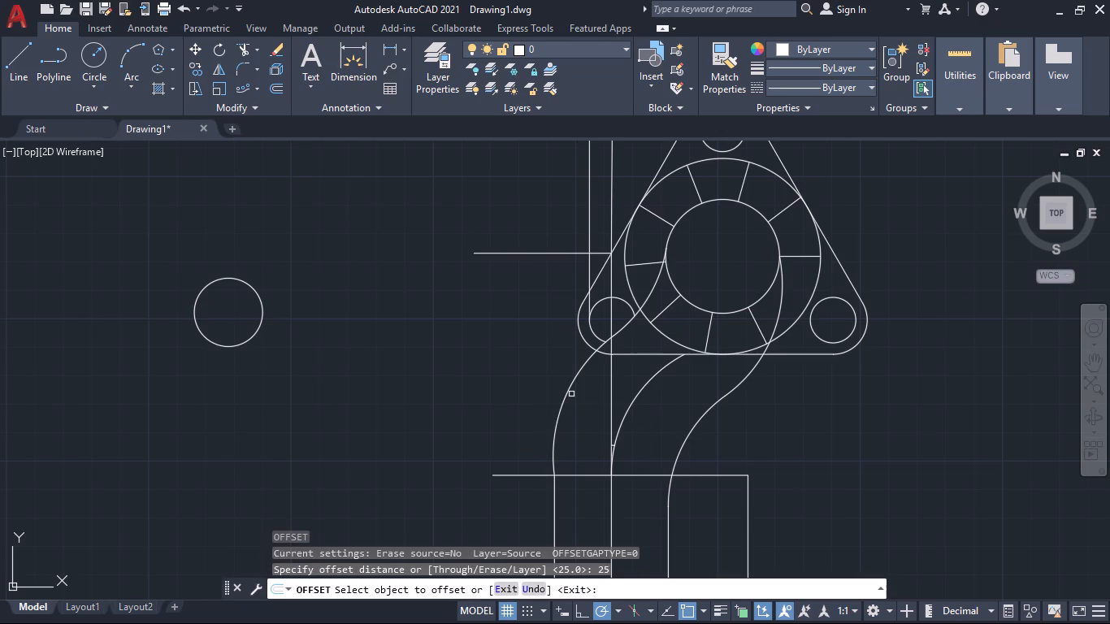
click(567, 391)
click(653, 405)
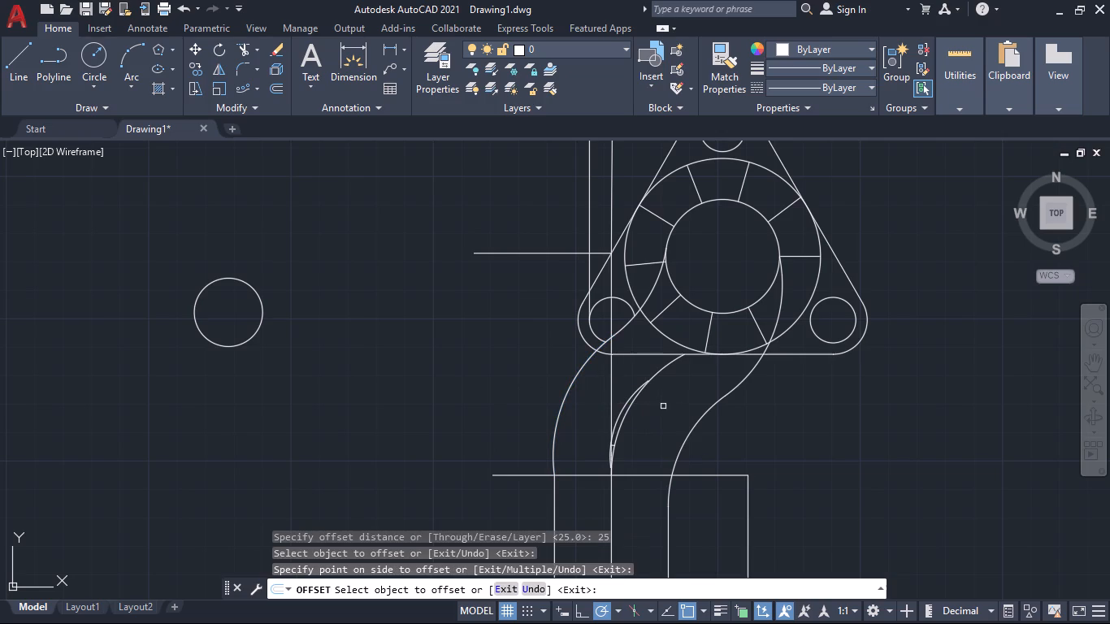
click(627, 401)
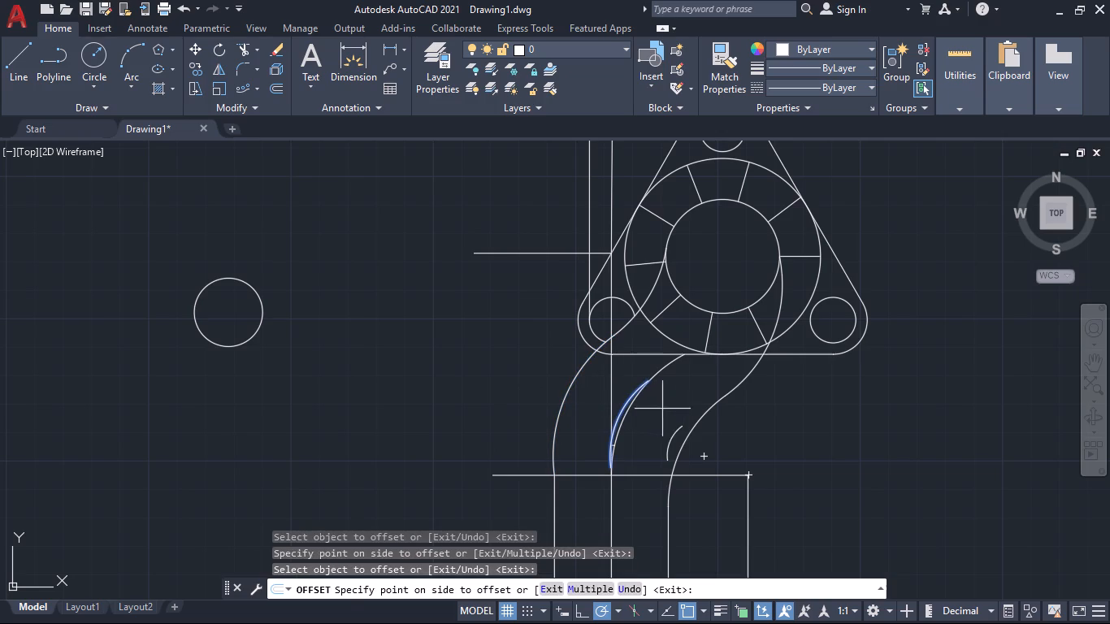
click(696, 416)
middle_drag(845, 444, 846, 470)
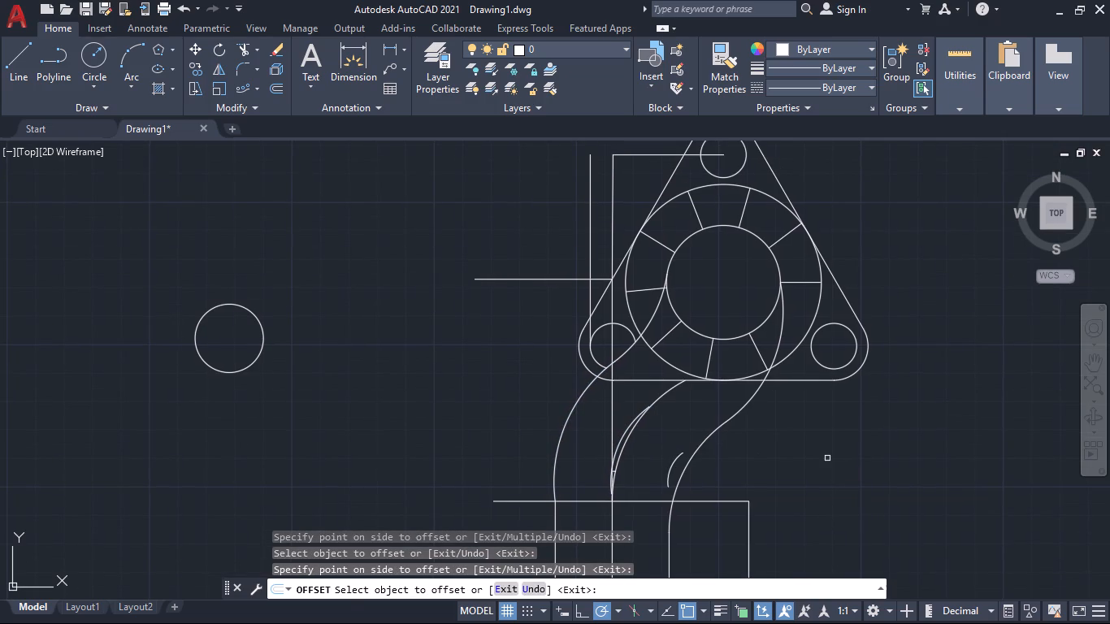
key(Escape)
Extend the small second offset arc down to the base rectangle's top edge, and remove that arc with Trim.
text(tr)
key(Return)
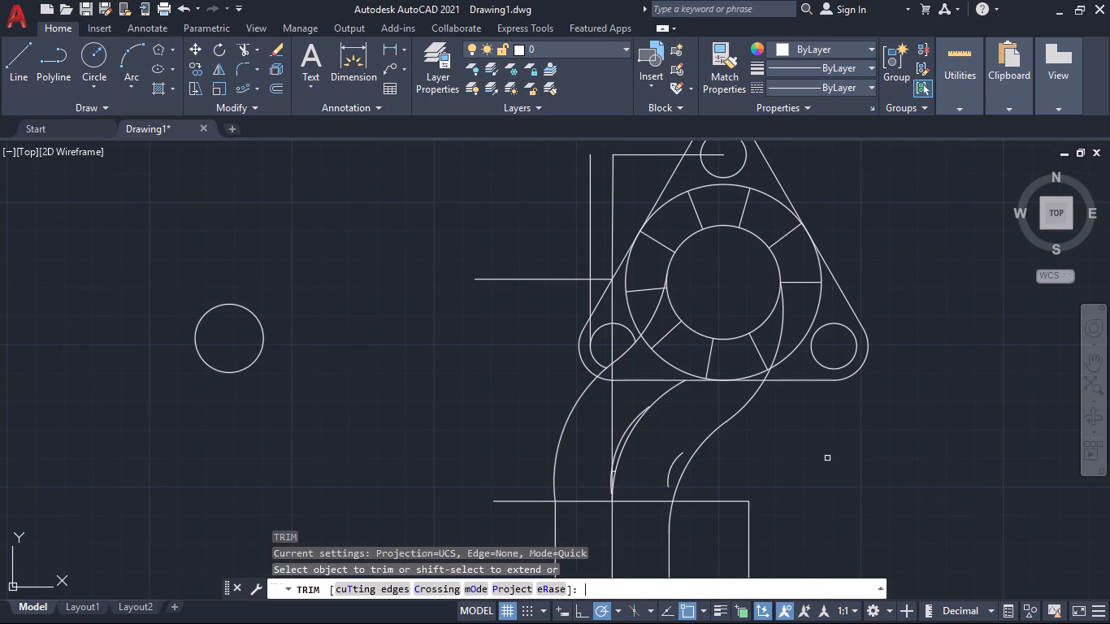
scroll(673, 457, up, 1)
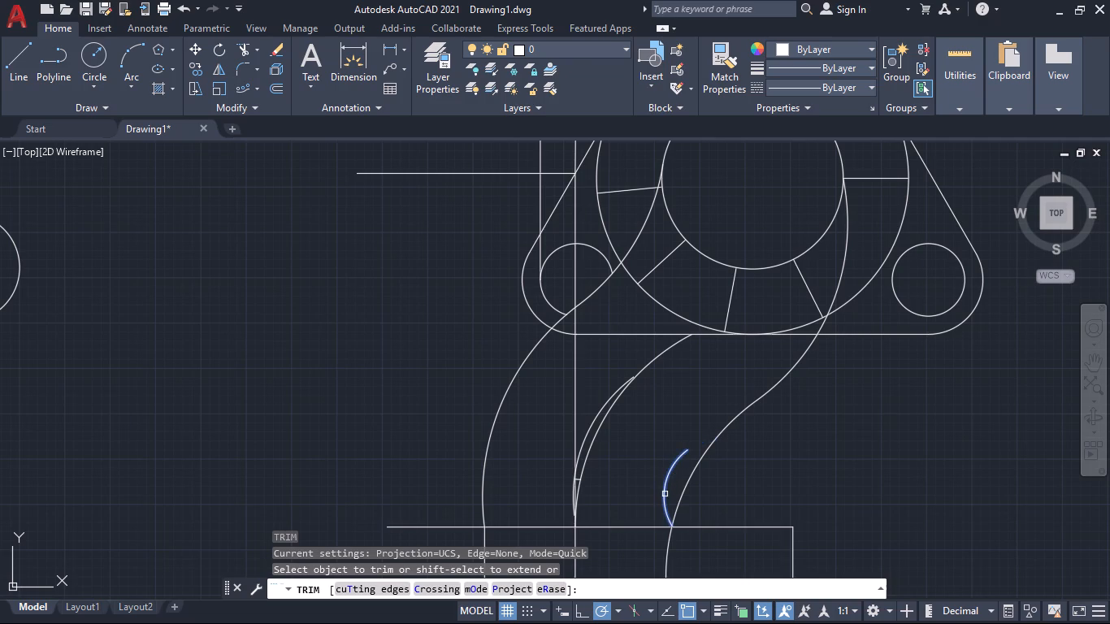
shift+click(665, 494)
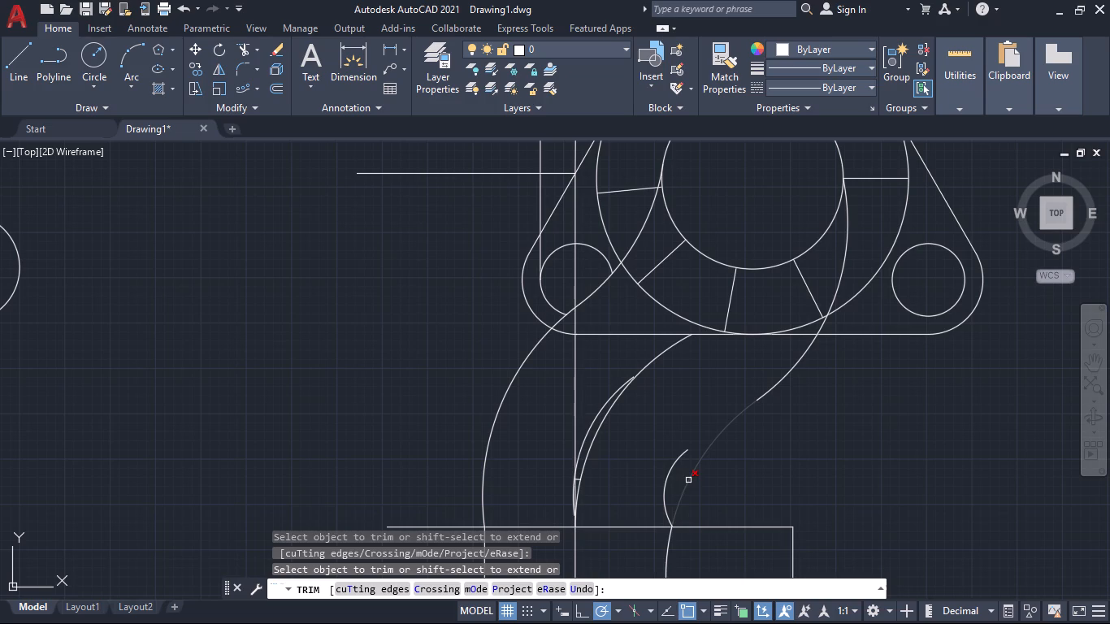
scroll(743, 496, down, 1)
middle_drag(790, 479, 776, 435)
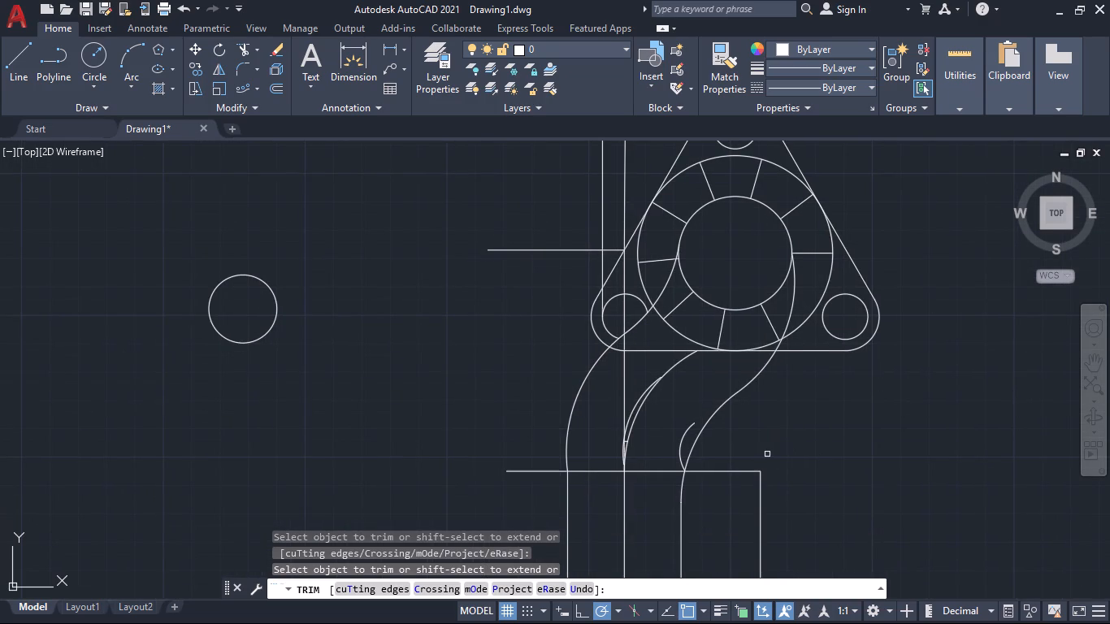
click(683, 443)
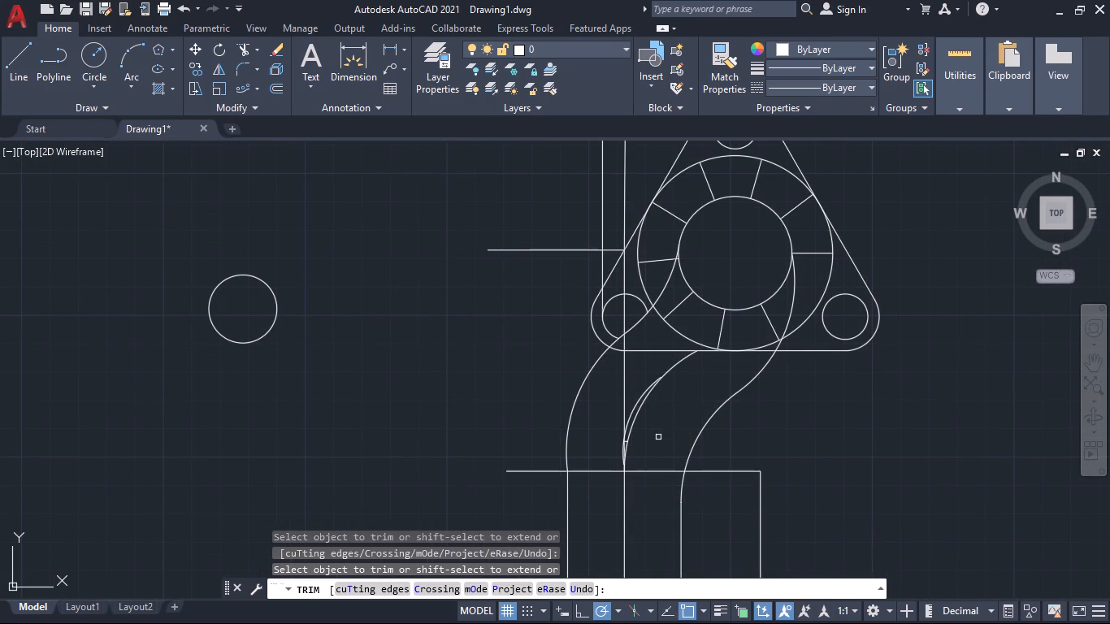
Trim away the first offset arc beside the pipe's middle arc and the short stub between that arc and the vertical line.
scroll(640, 423, up, 2)
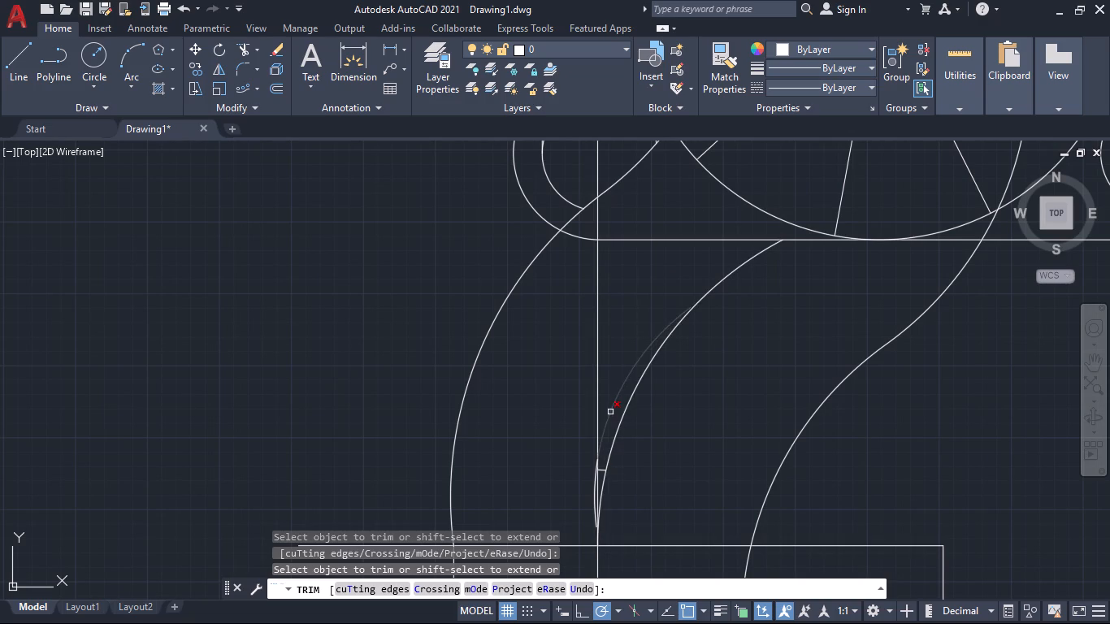
click(610, 412)
scroll(600, 471, up, 2)
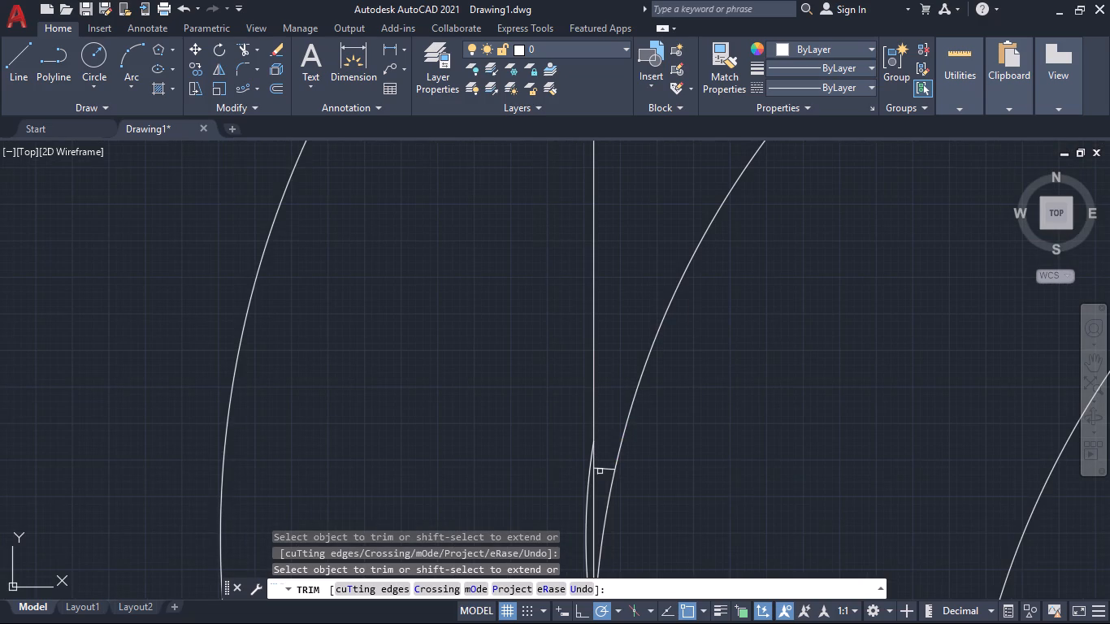
middle_drag(601, 481, 603, 391)
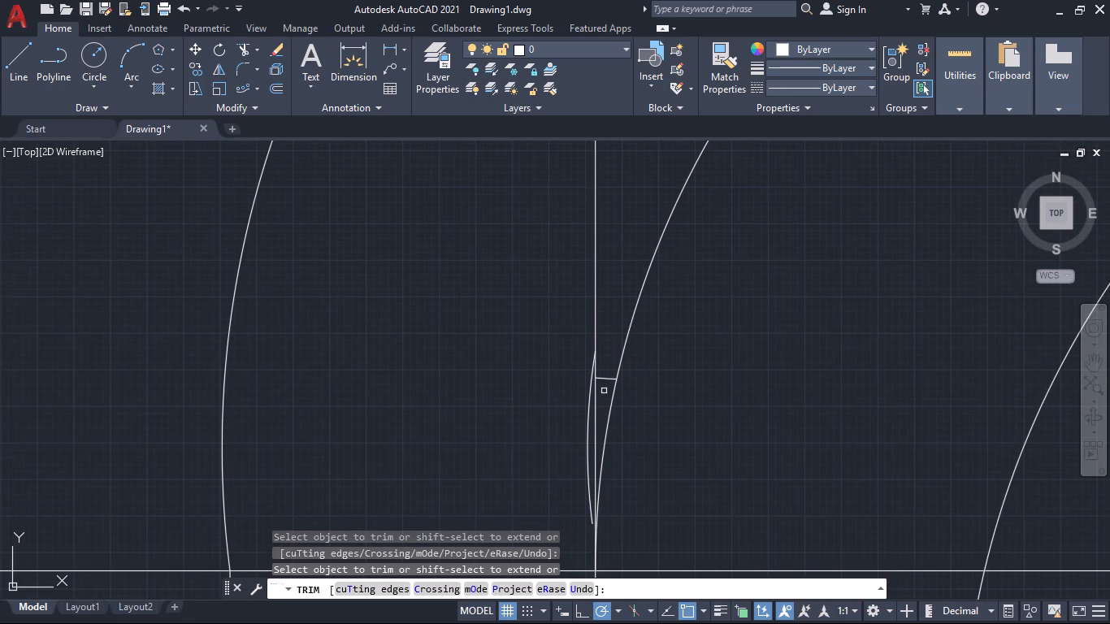
scroll(604, 391, down, 2)
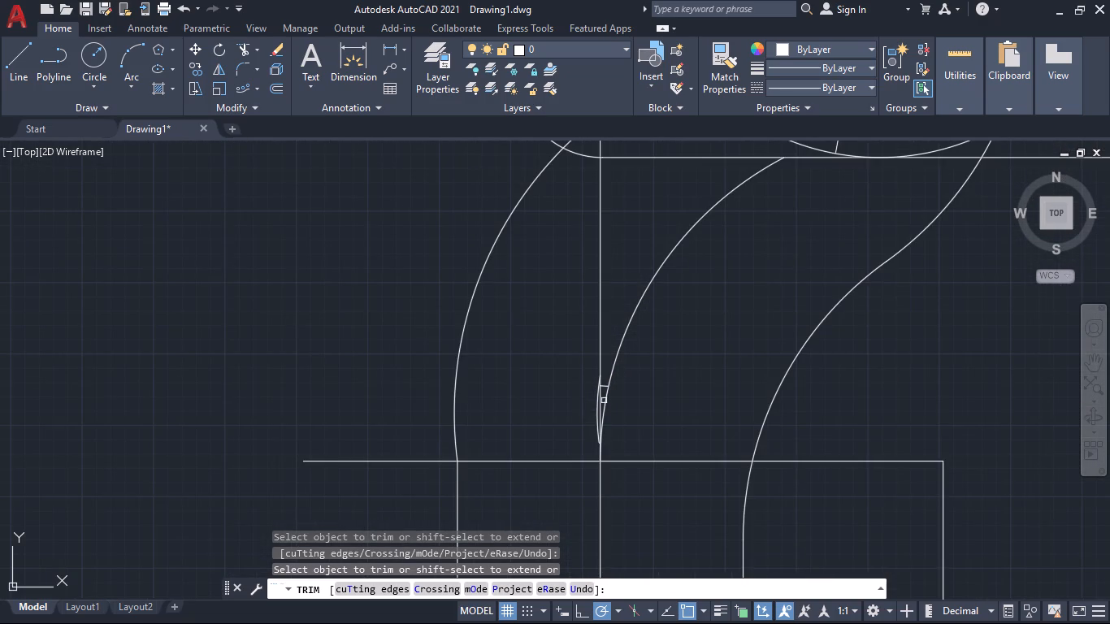
scroll(601, 398, up, 3)
click(605, 375)
click(616, 343)
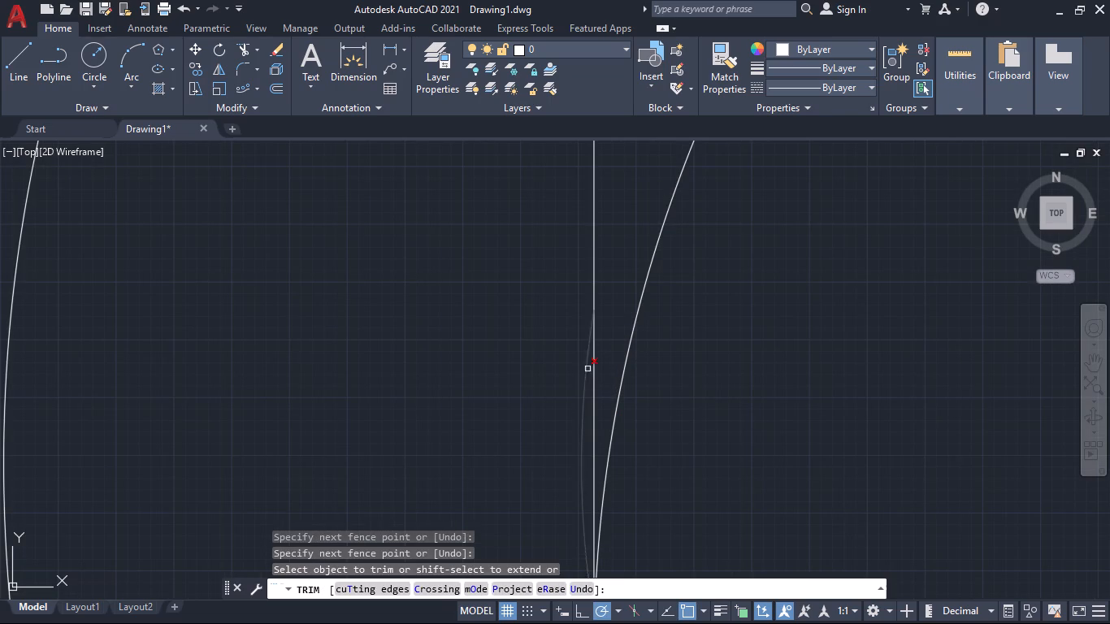
click(588, 370)
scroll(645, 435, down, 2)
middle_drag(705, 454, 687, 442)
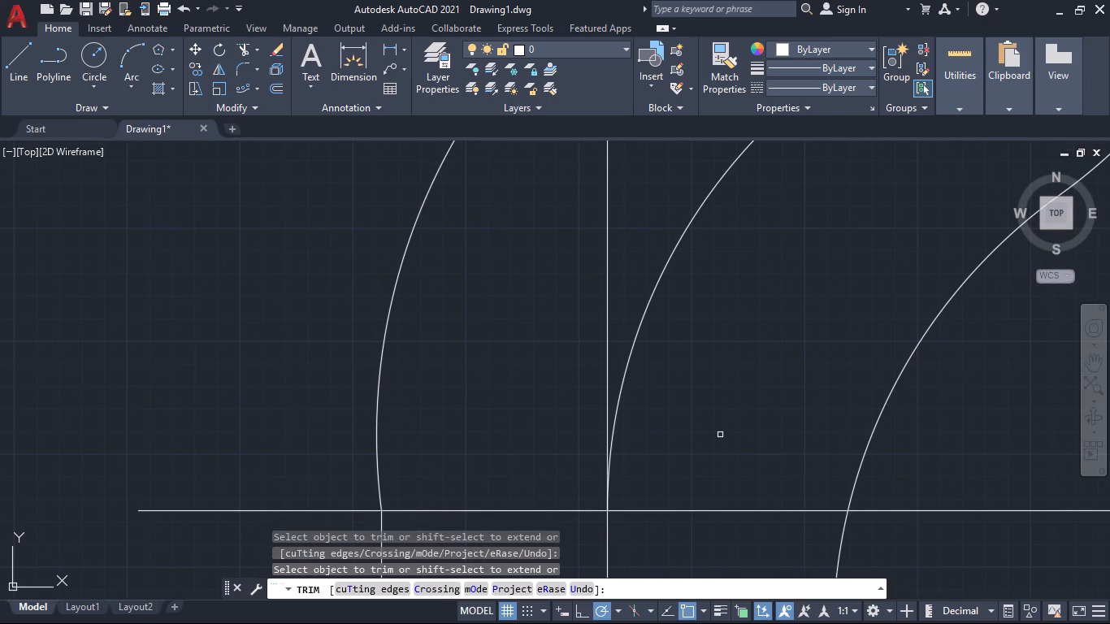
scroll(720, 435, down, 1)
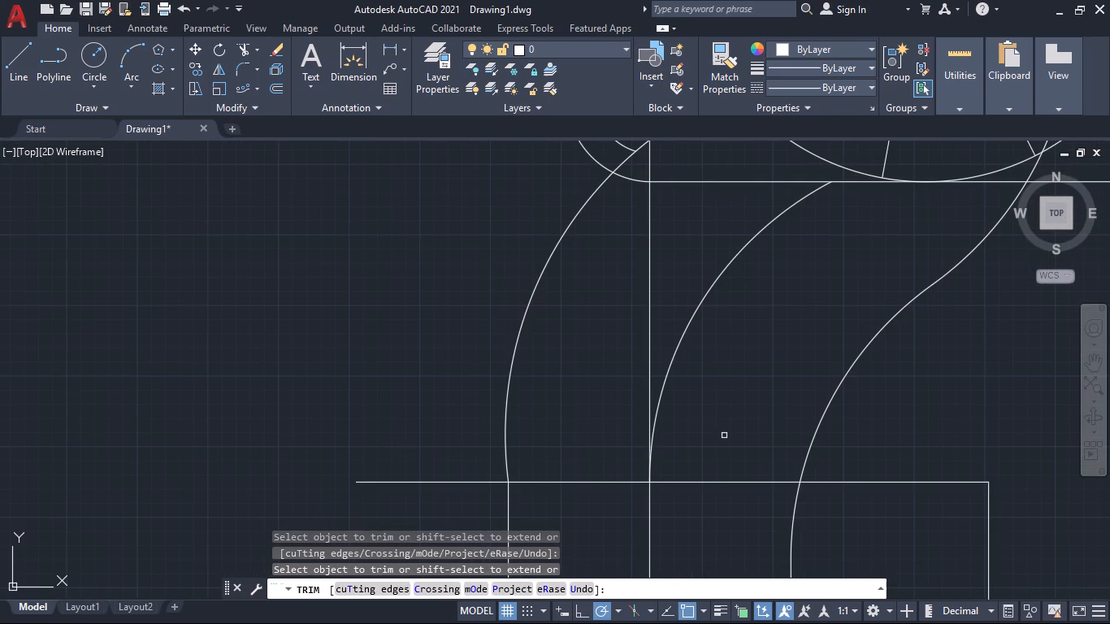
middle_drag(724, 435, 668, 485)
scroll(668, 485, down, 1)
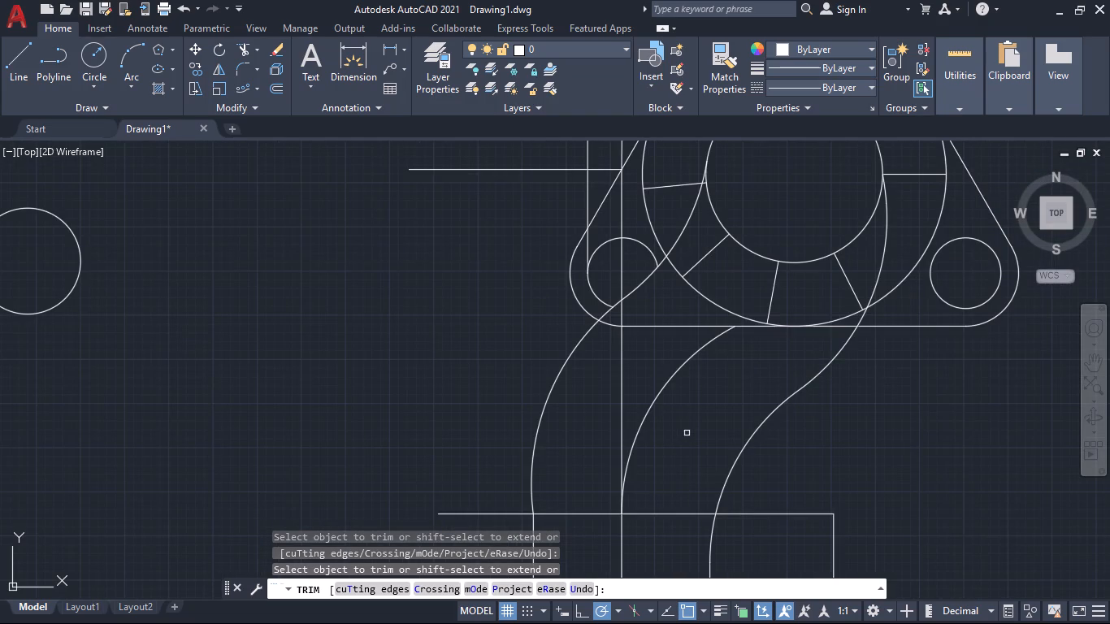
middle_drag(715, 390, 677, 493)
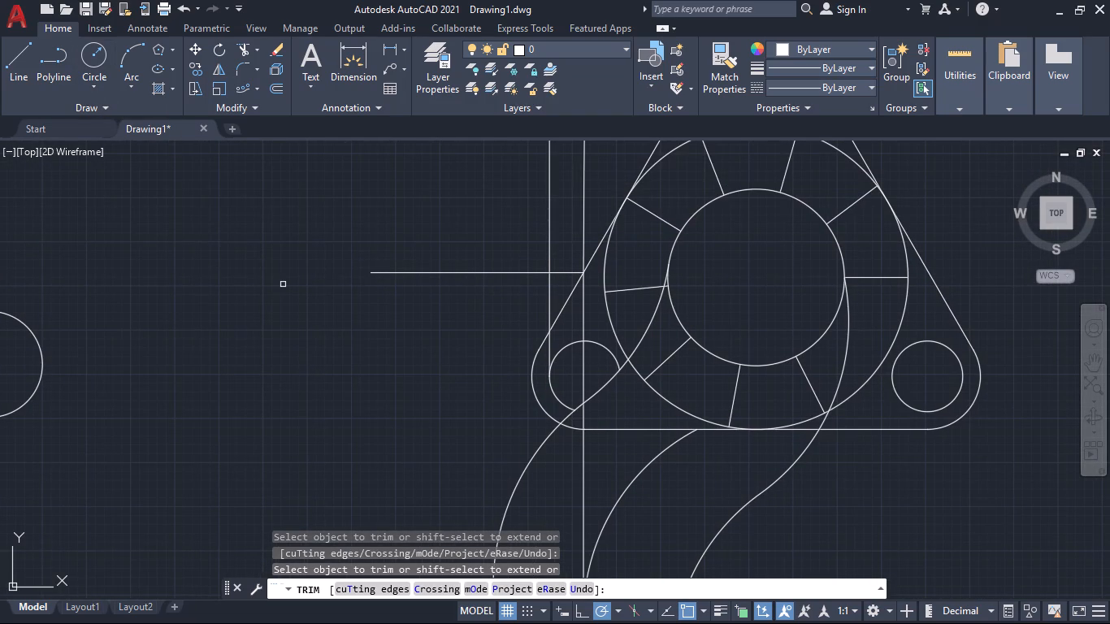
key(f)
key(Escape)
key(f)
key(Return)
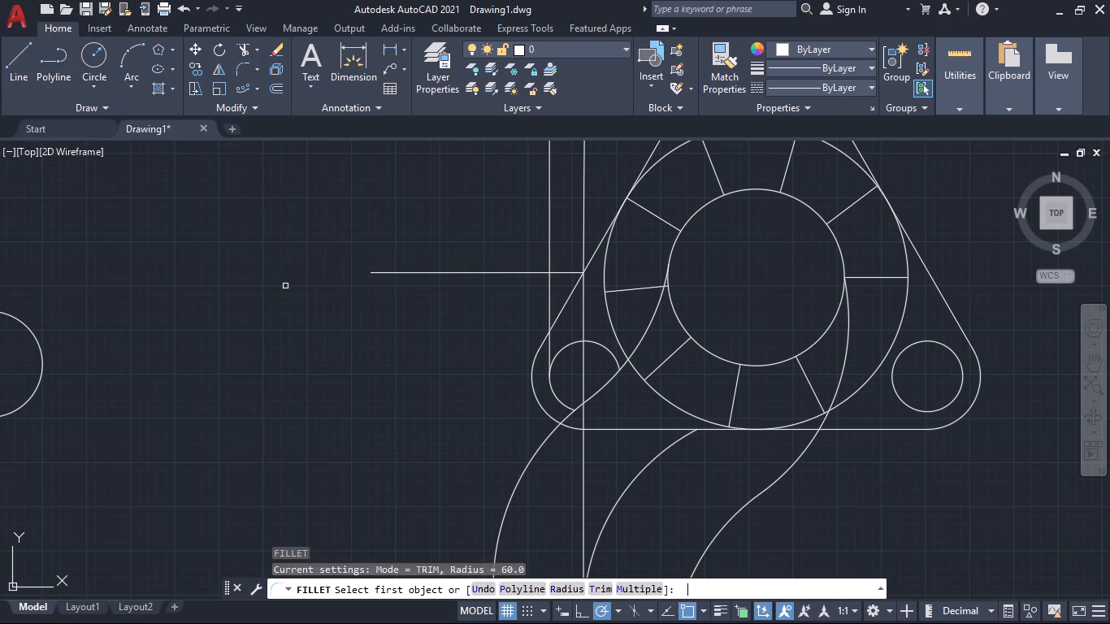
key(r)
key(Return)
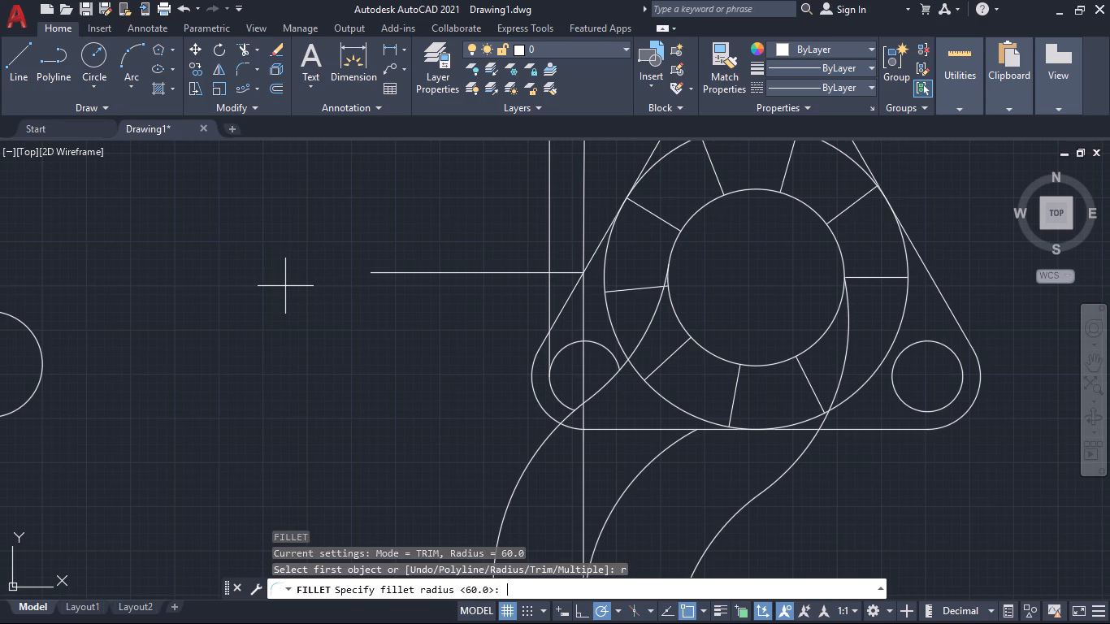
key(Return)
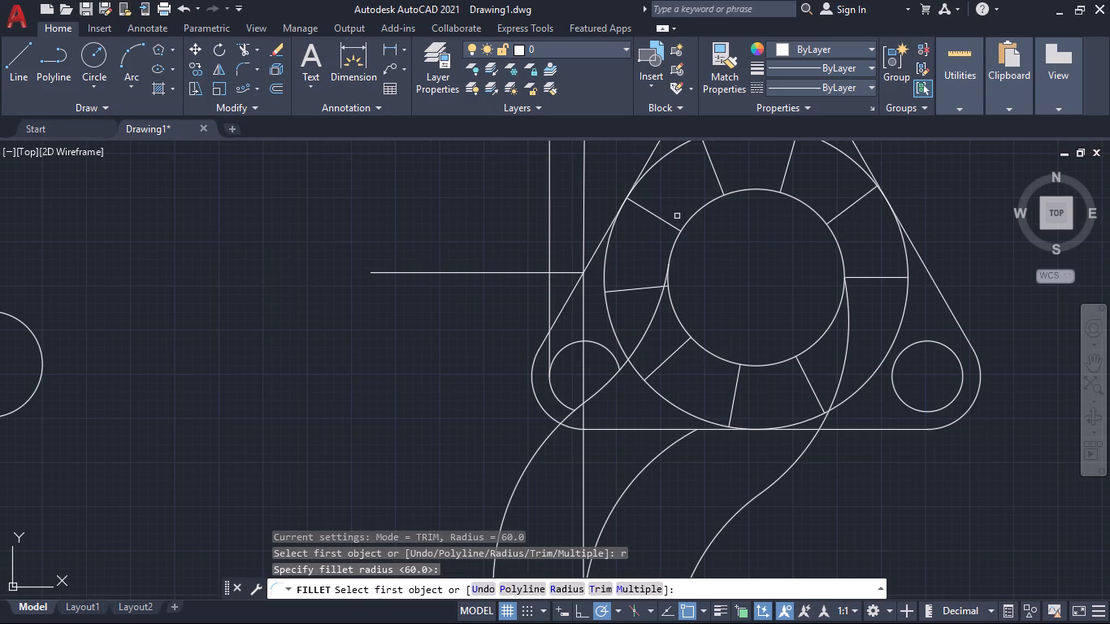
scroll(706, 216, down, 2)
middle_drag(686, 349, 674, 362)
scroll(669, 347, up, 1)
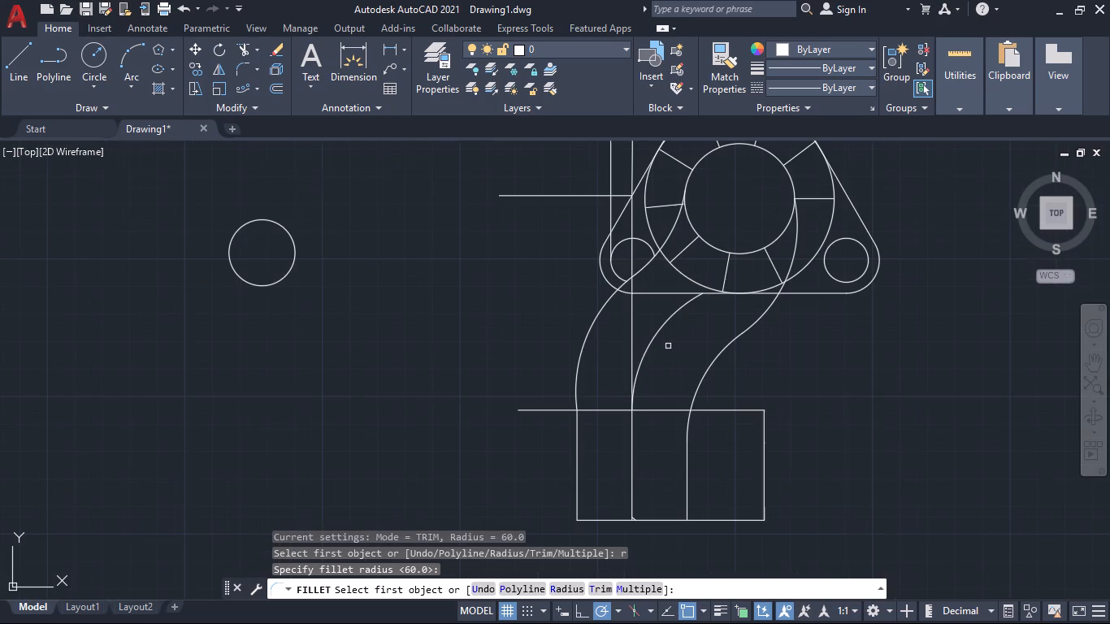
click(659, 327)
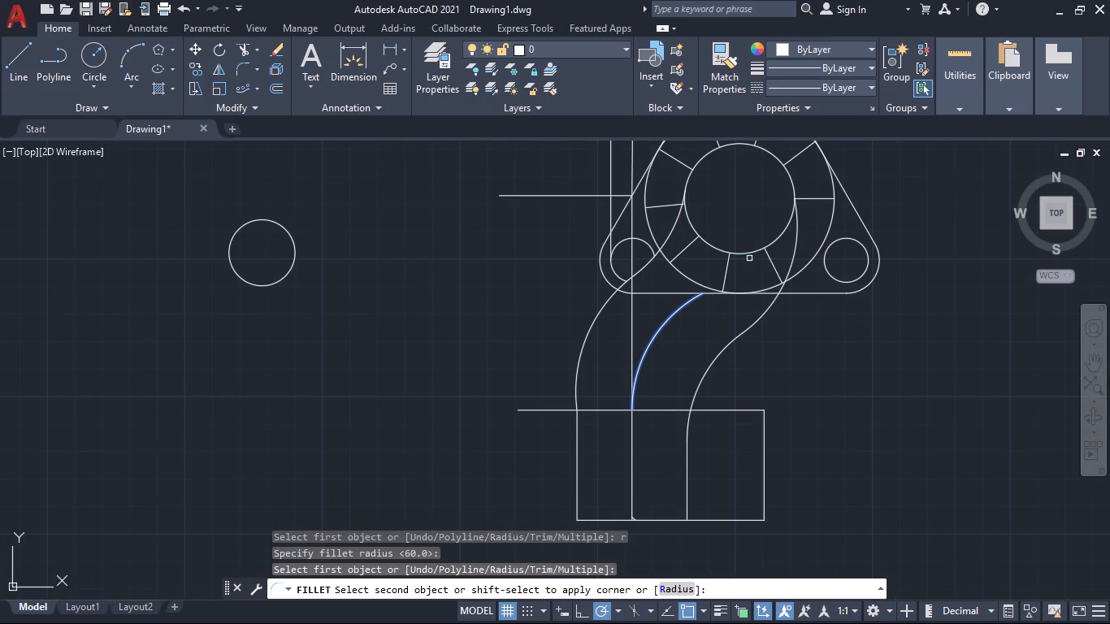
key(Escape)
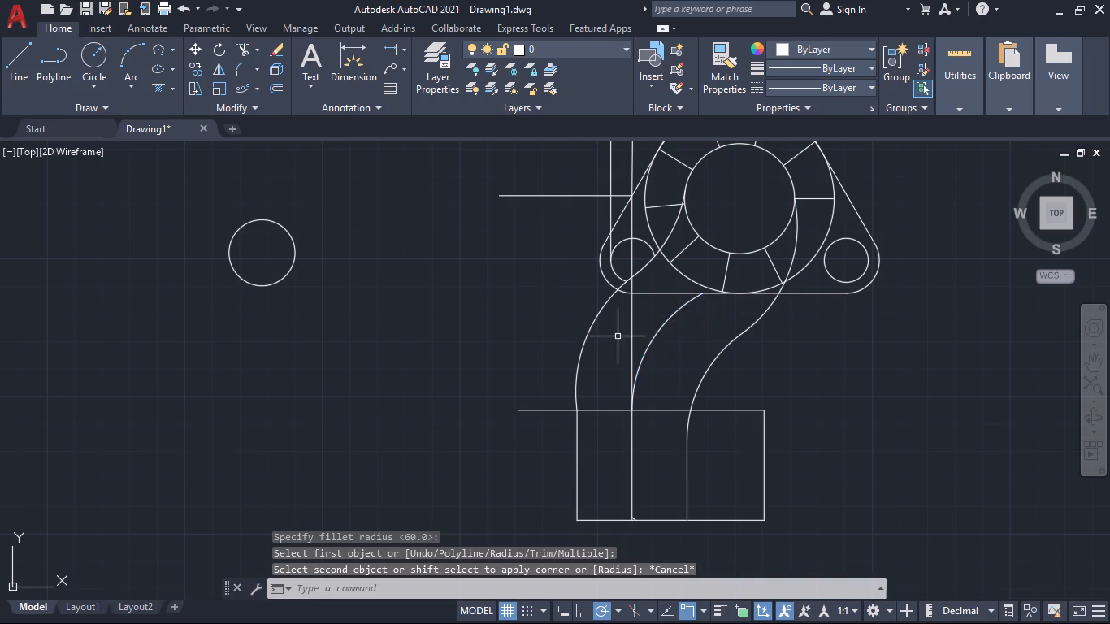
Draw vertical line segments from the flange inner circle's centre to its top quadrant, and from there down to its bottom quadrant.
click(27, 60)
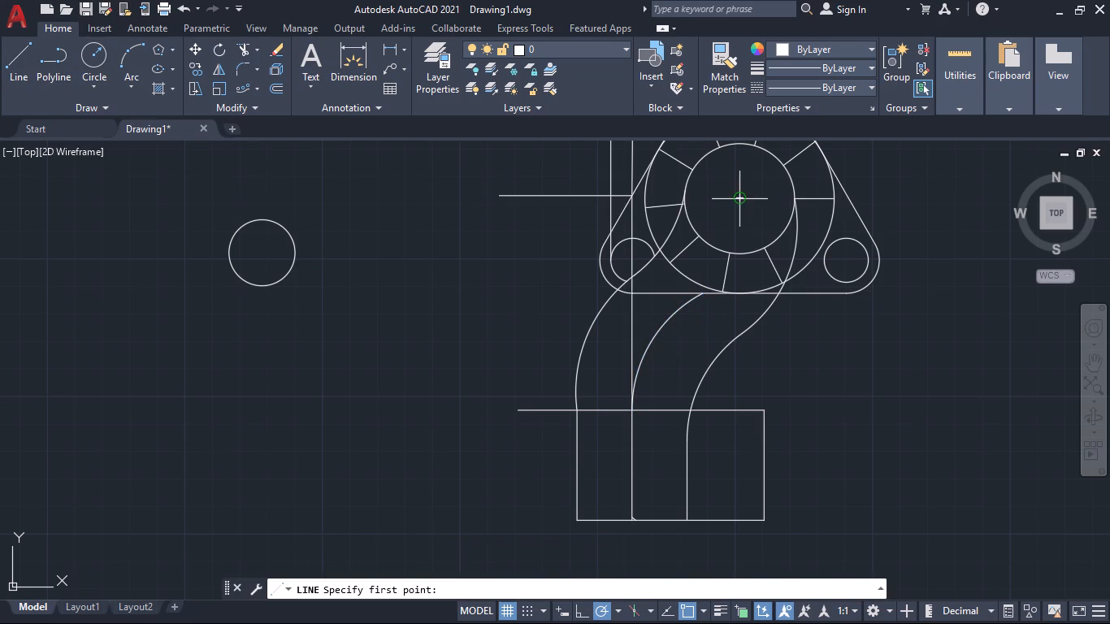
click(740, 199)
click(735, 142)
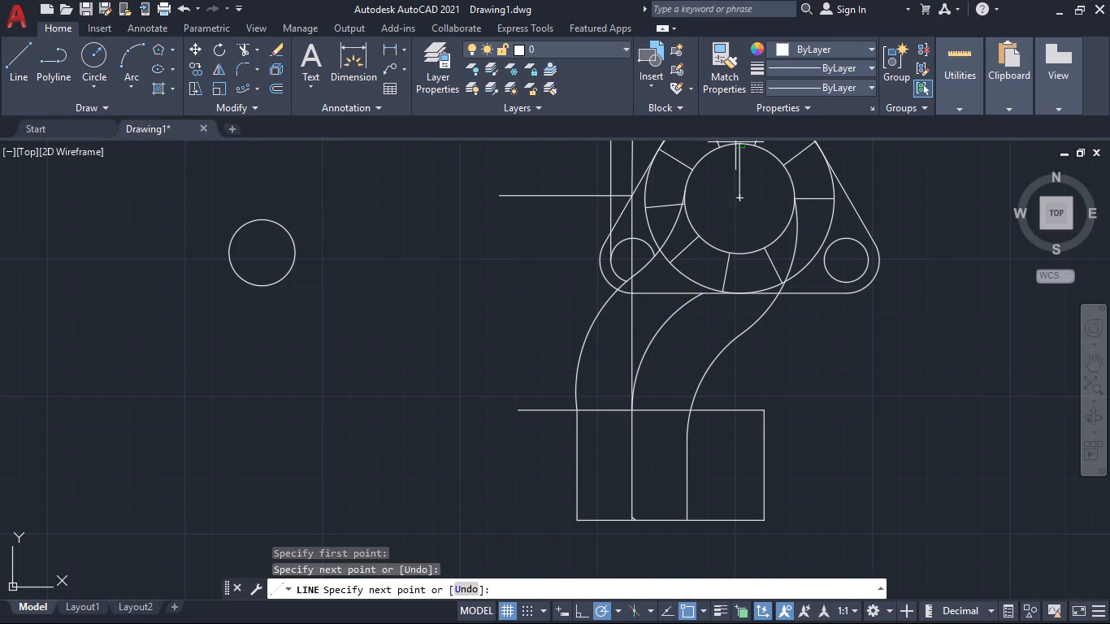
click(737, 253)
key(space)
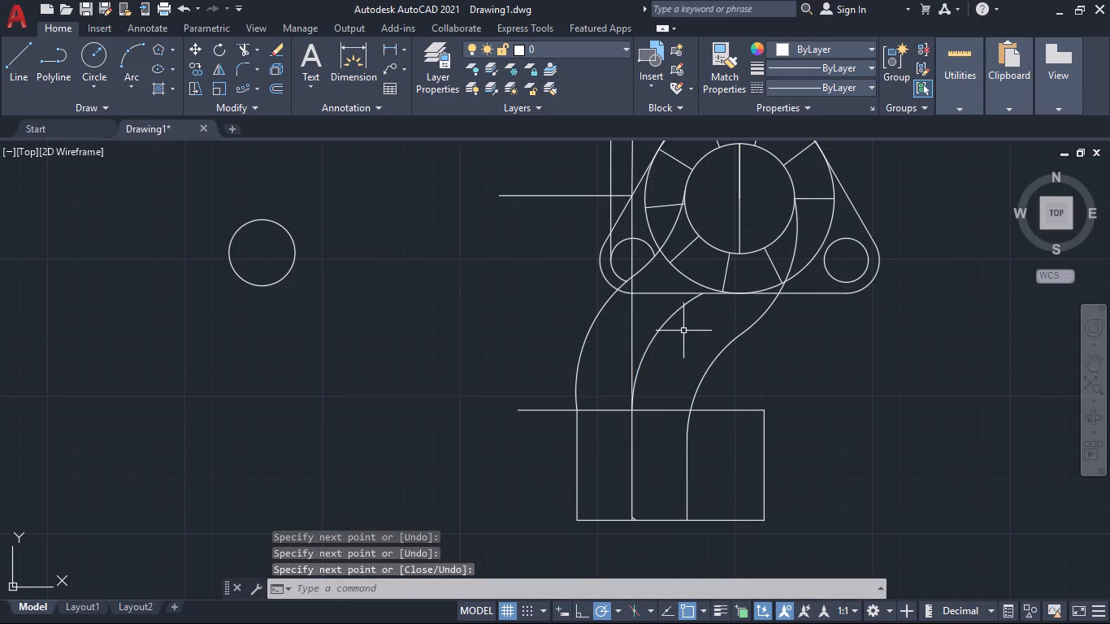
Fillet the pipe's middle arc with the vertical line inside the flange's inner circle using the 60 mm radius.
click(239, 69)
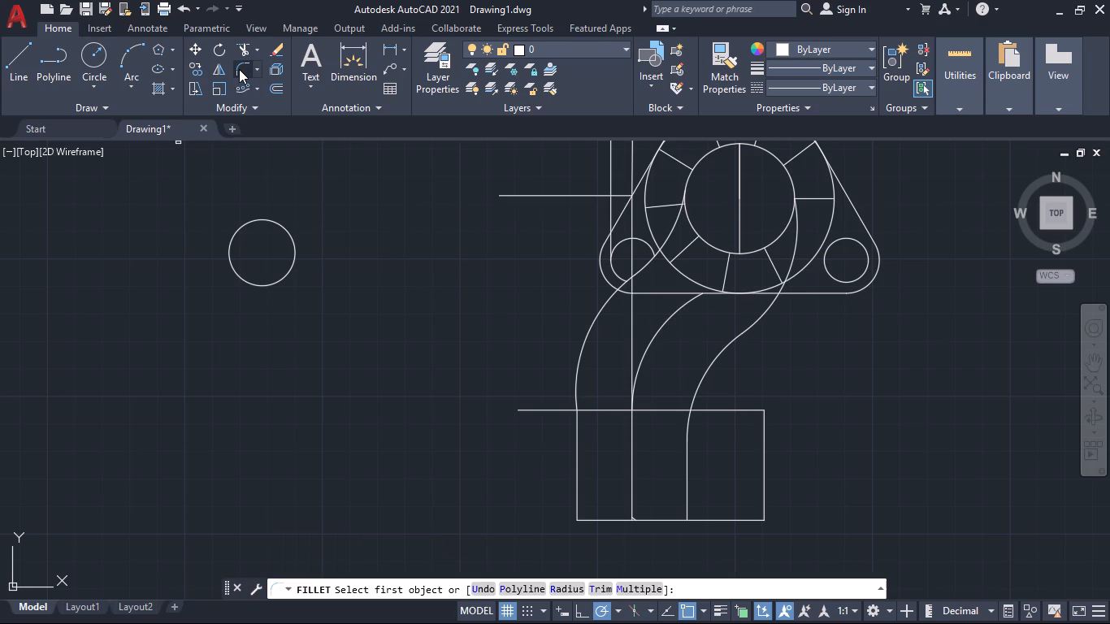
key(Return)
key(f)
key(Return)
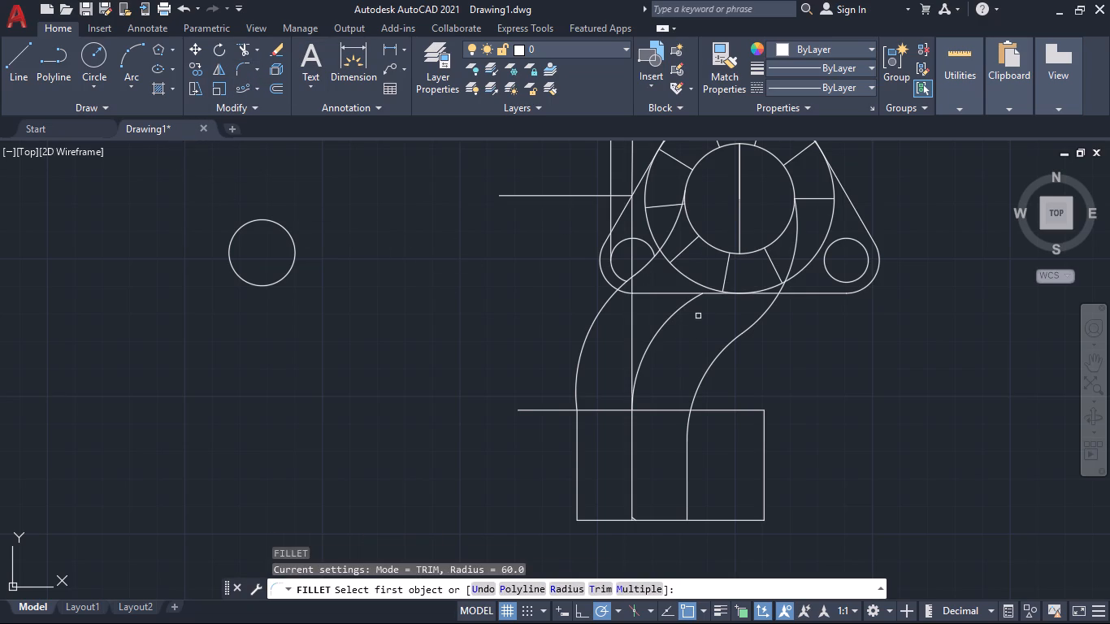
click(675, 312)
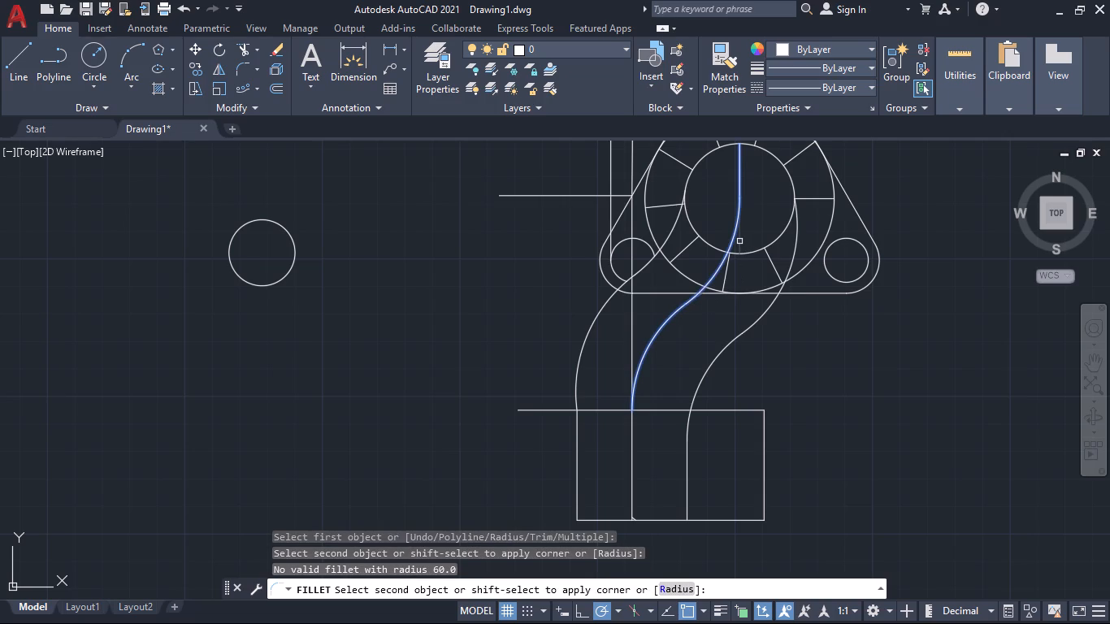
click(739, 240)
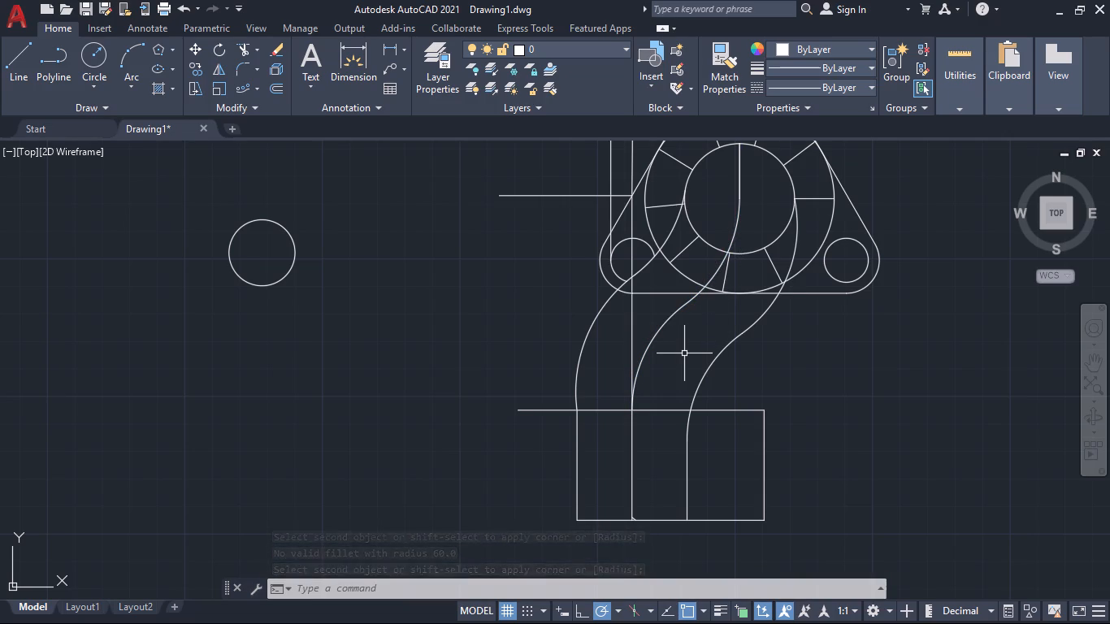
Trim away the leftover vertical line above the centre of the flange's inner circle.
scroll(744, 285, up, 1)
middle_drag(714, 327, 702, 505)
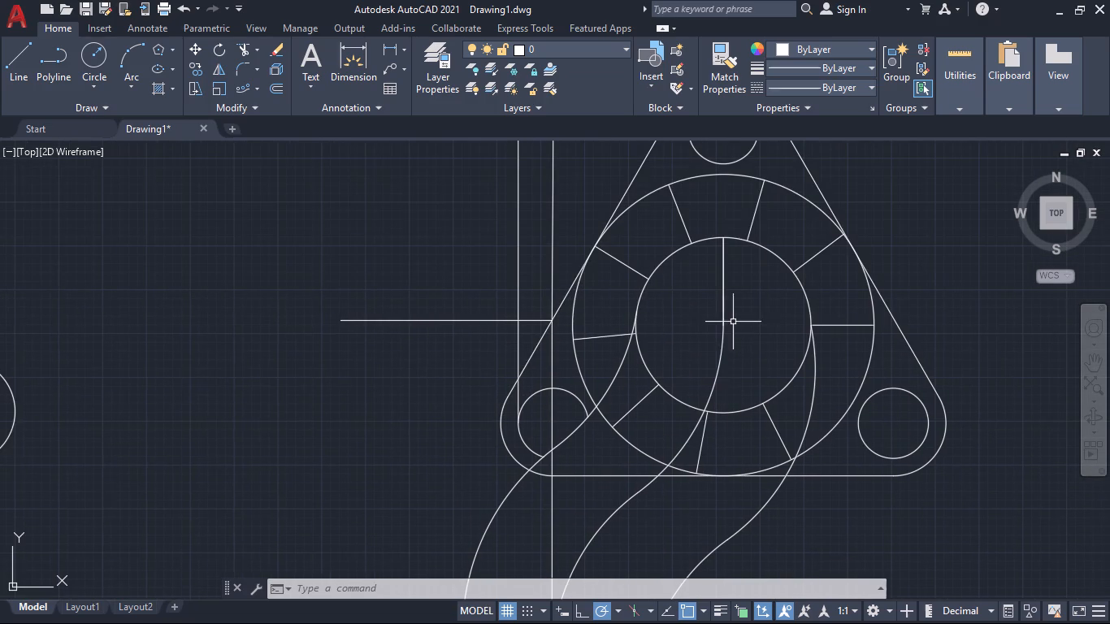
text(tr)
key(Return)
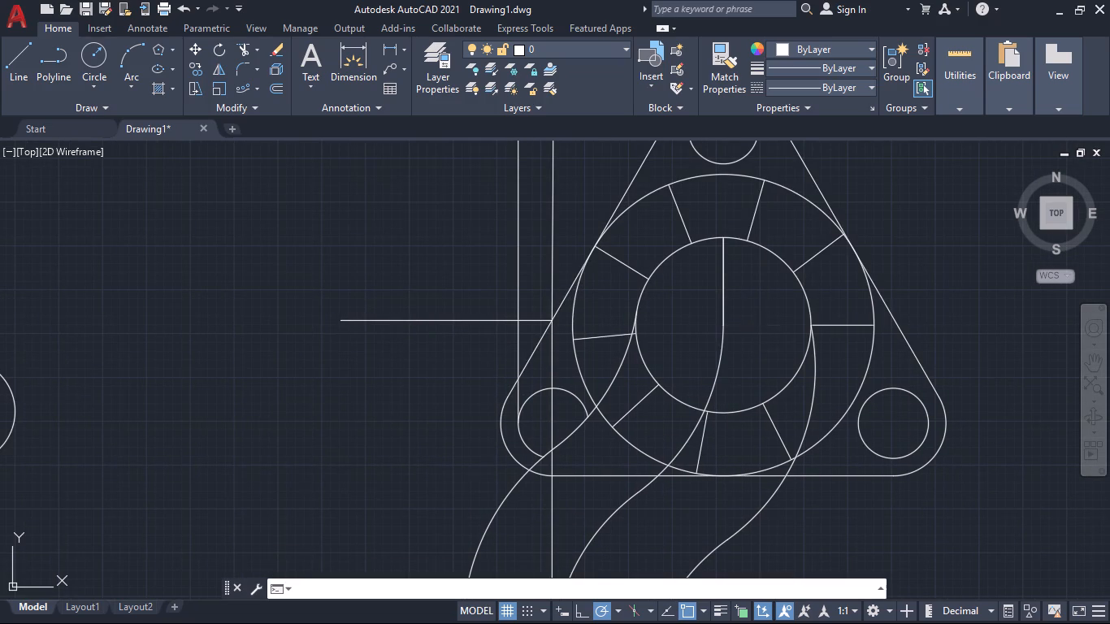
click(703, 284)
click(739, 282)
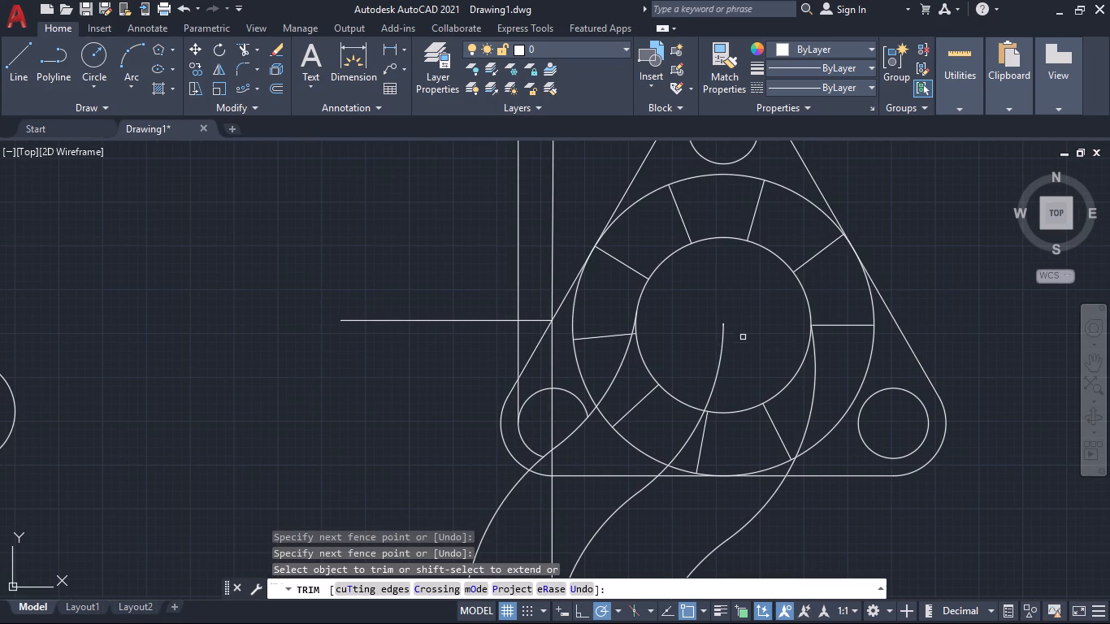
Inspect the pipe's arcs and where the outer arc meets the base rectangle's top-left corner.
middle_drag(750, 352, 751, 293)
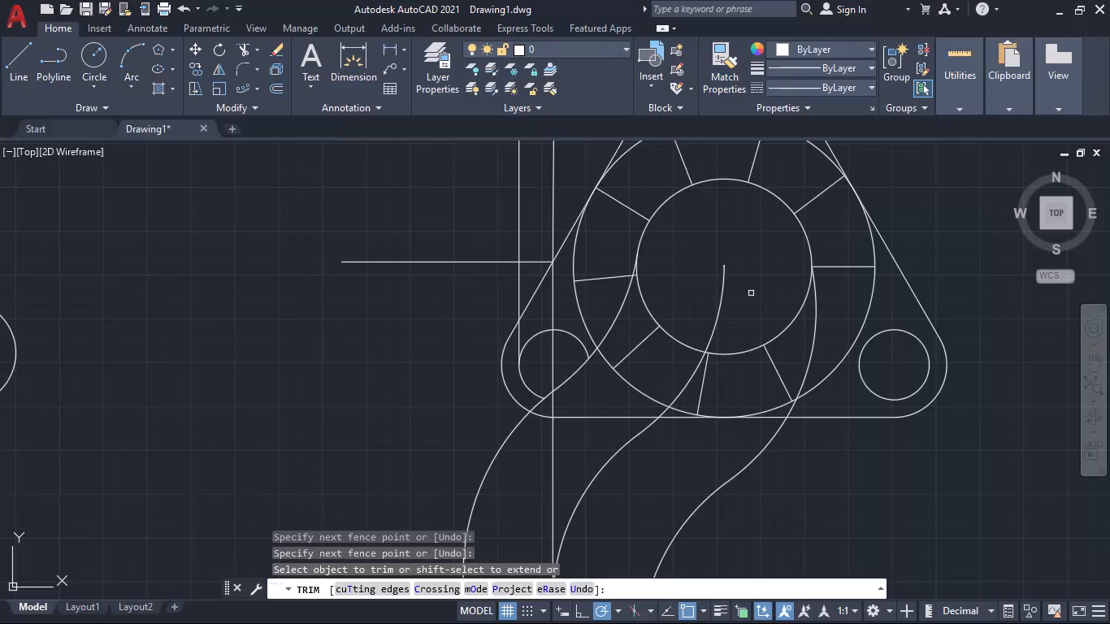
middle_drag(685, 459, 685, 449)
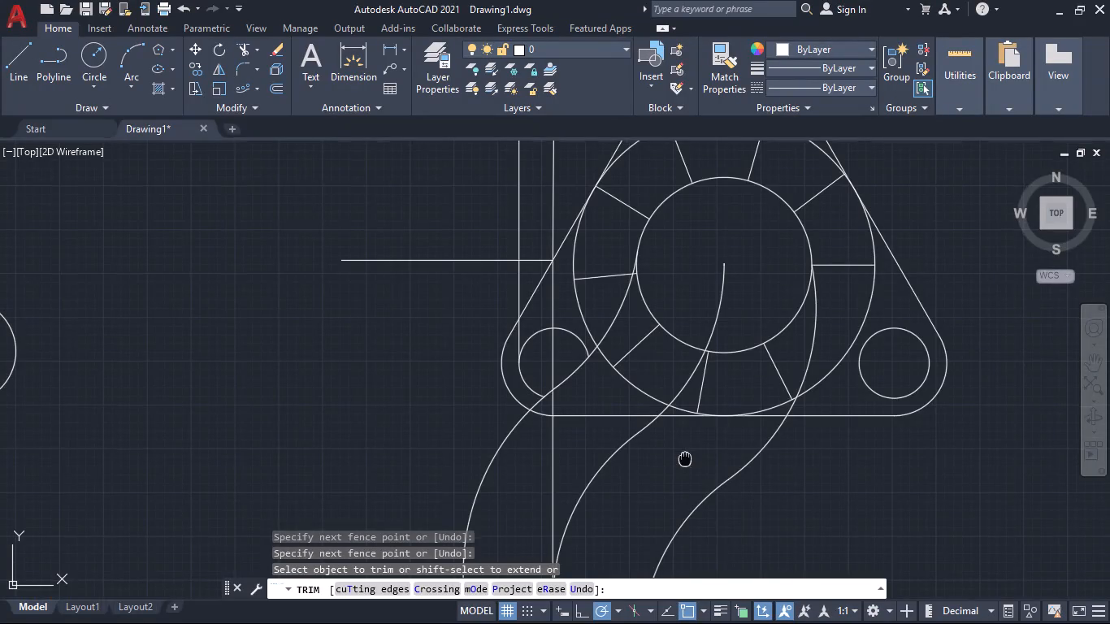
middle_drag(685, 449, 707, 388)
scroll(685, 406, down, 2)
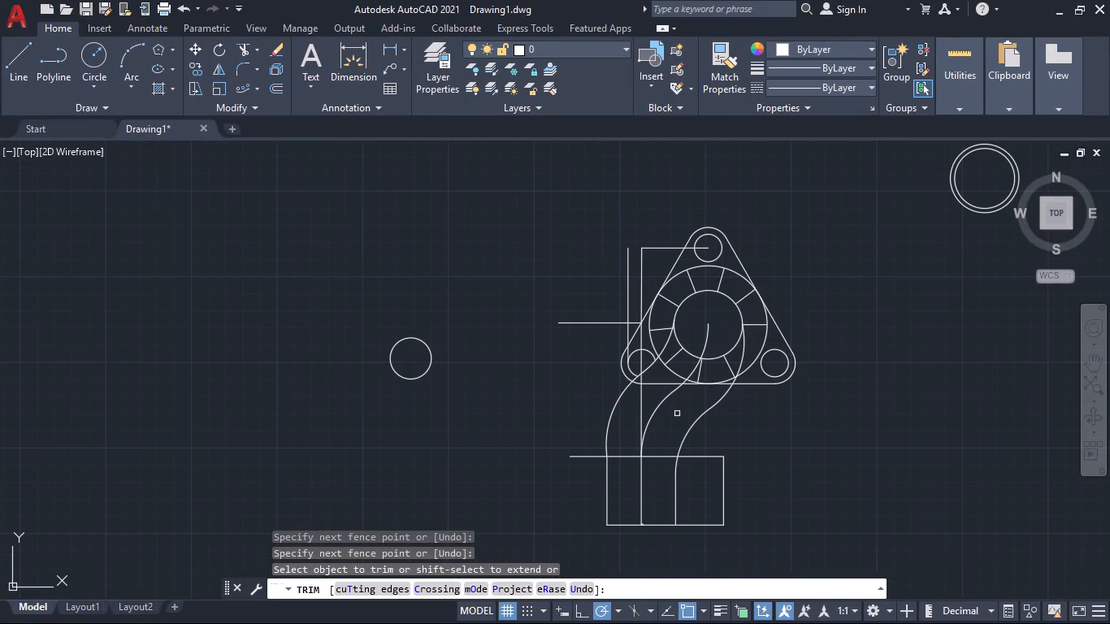
middle_click(677, 414)
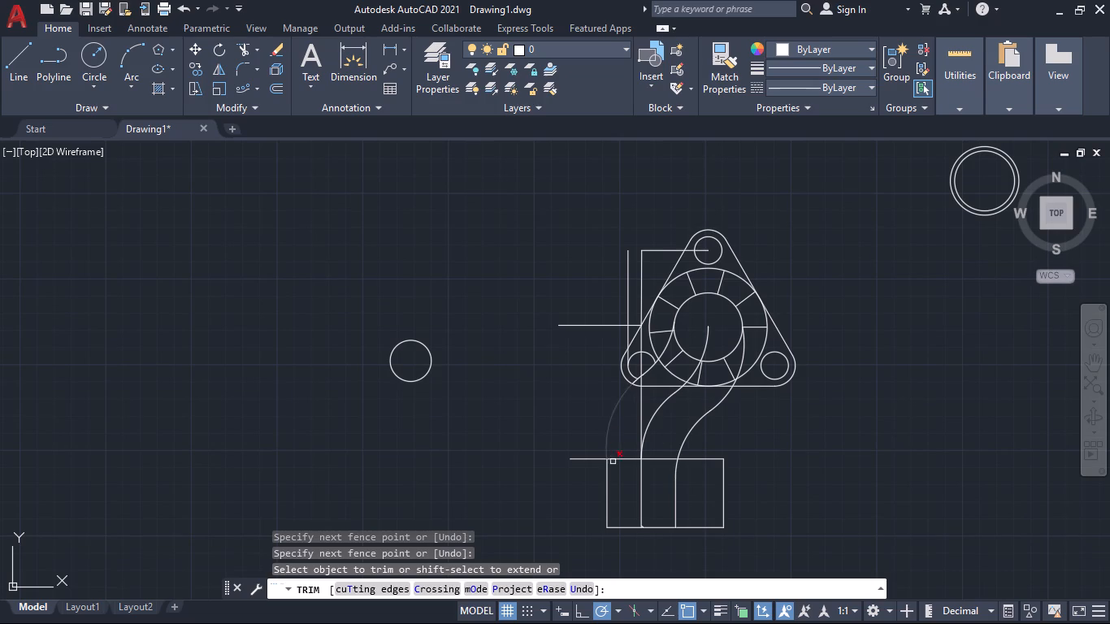
middle_drag(618, 447, 624, 401)
scroll(623, 403, up, 2)
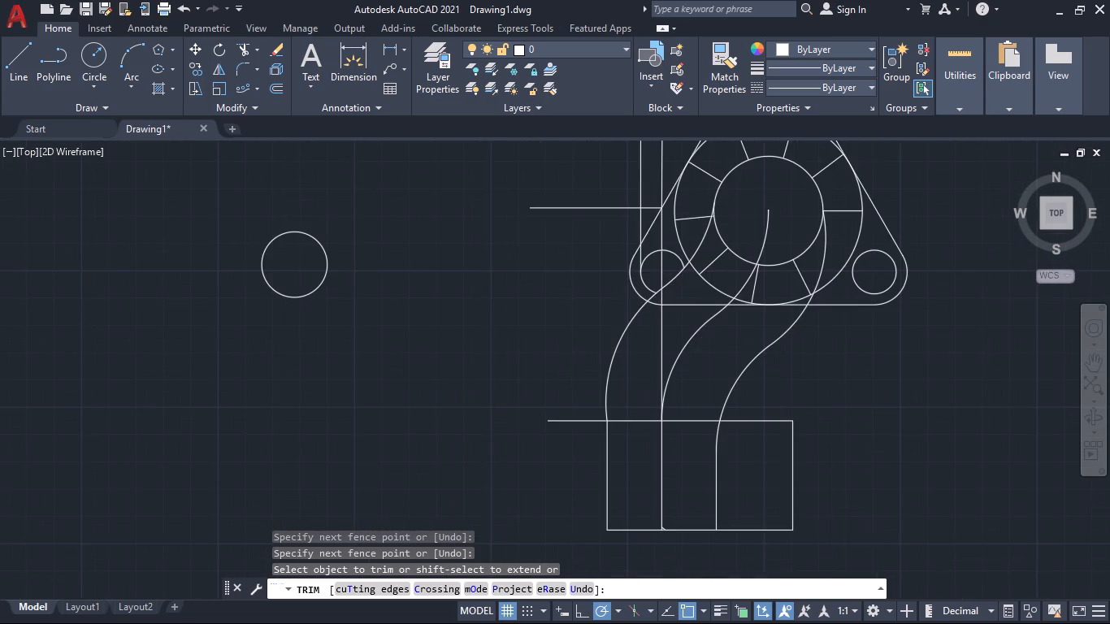
scroll(623, 403, up, 2)
middle_drag(619, 400, 605, 385)
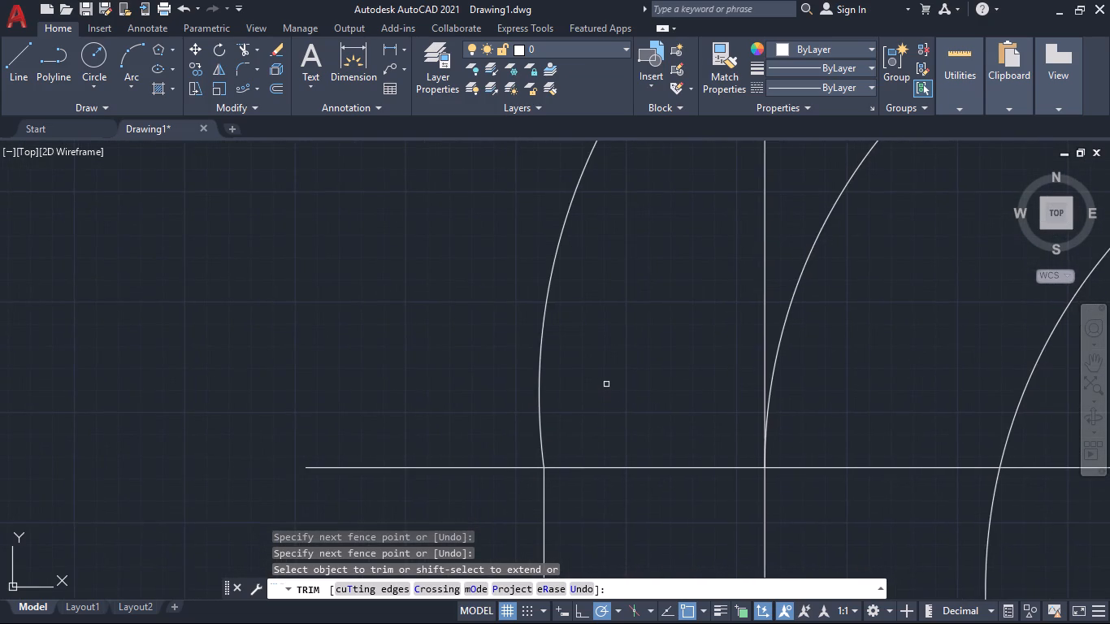
scroll(606, 384, down, 2)
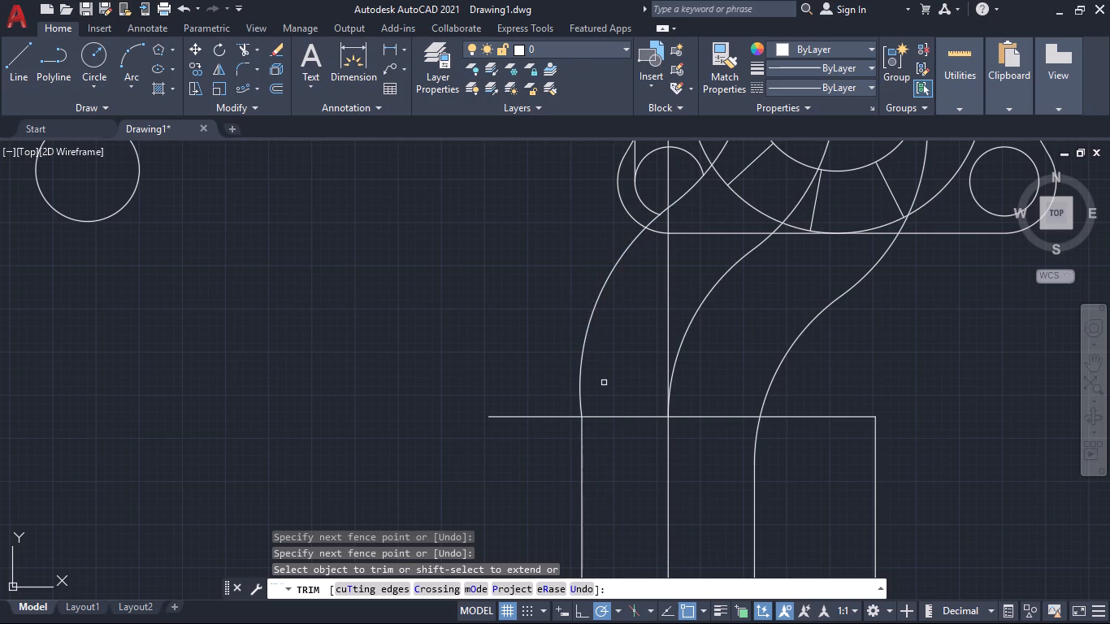
middle_drag(605, 397, 597, 387)
scroll(605, 387, down, 1)
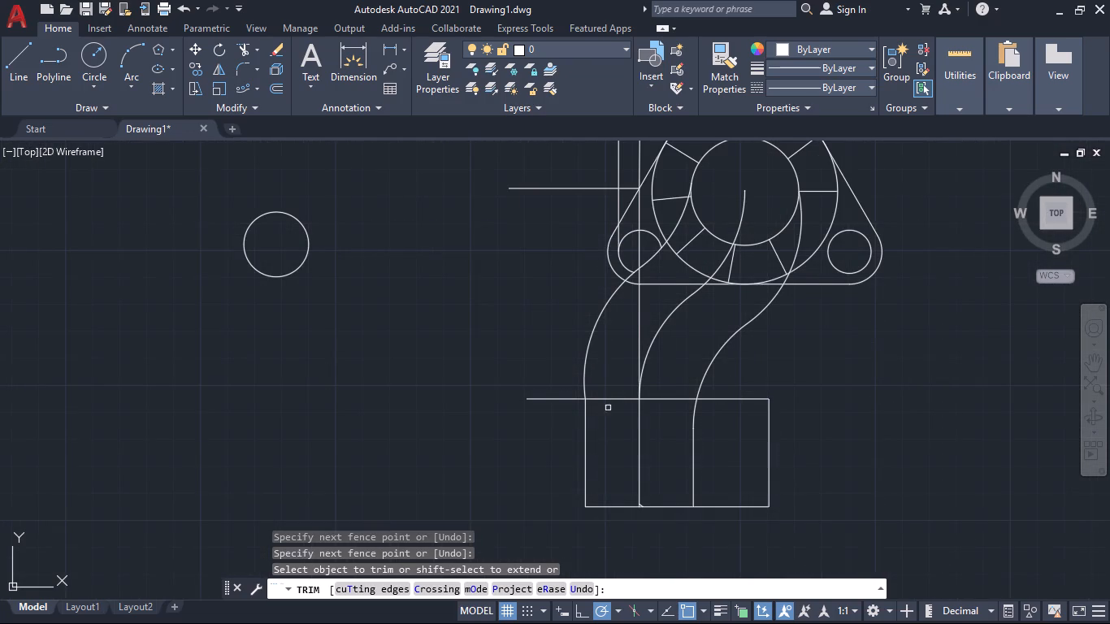
middle_drag(607, 431, 602, 457)
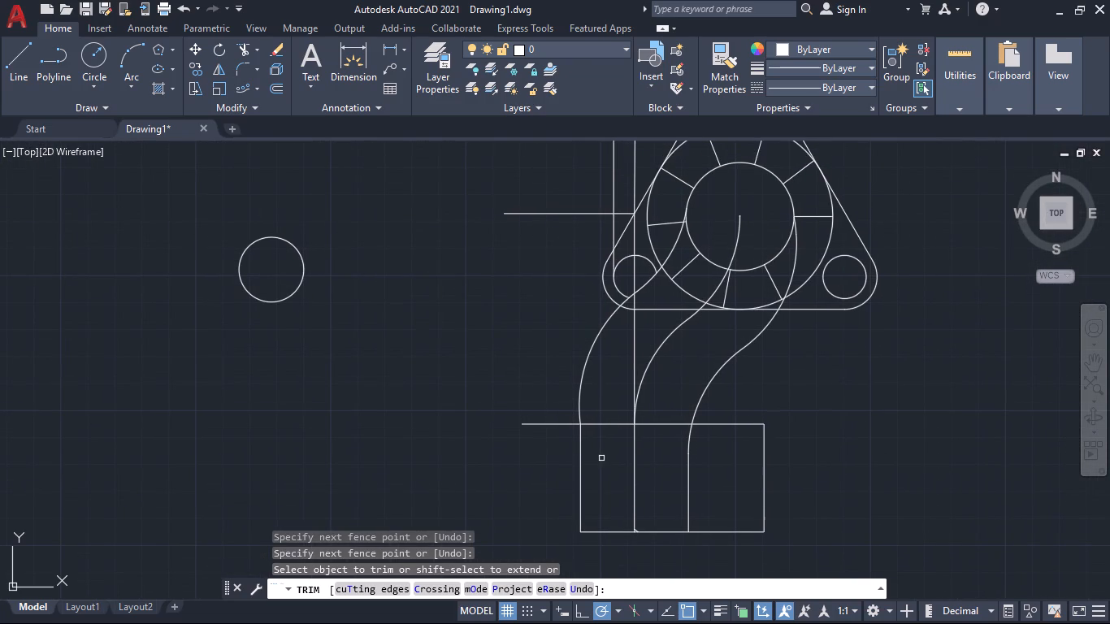
middle_drag(601, 464, 601, 488)
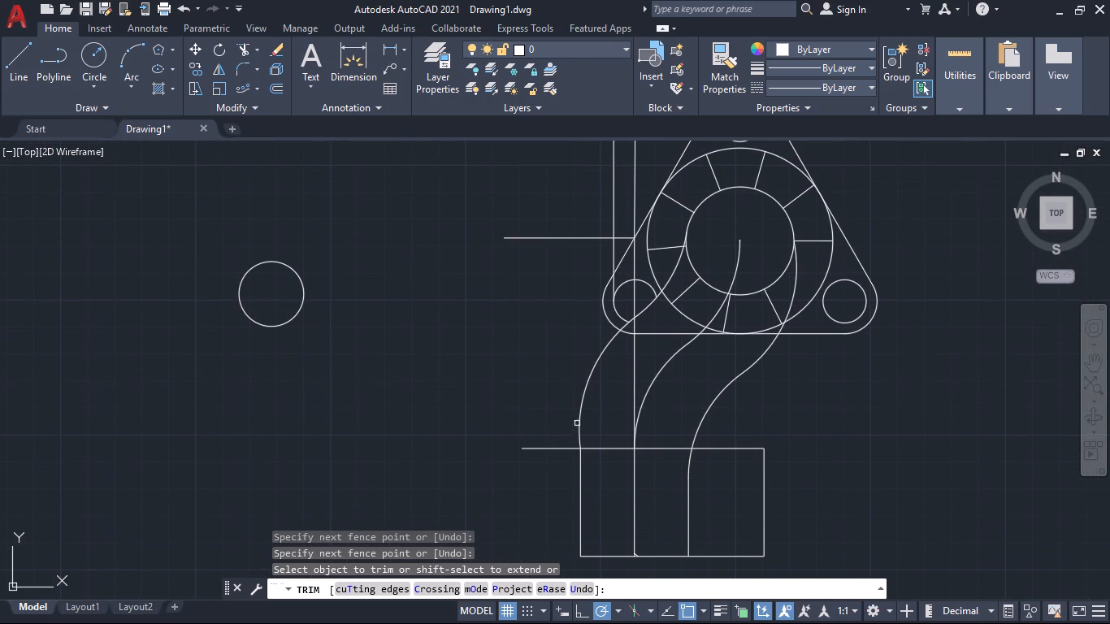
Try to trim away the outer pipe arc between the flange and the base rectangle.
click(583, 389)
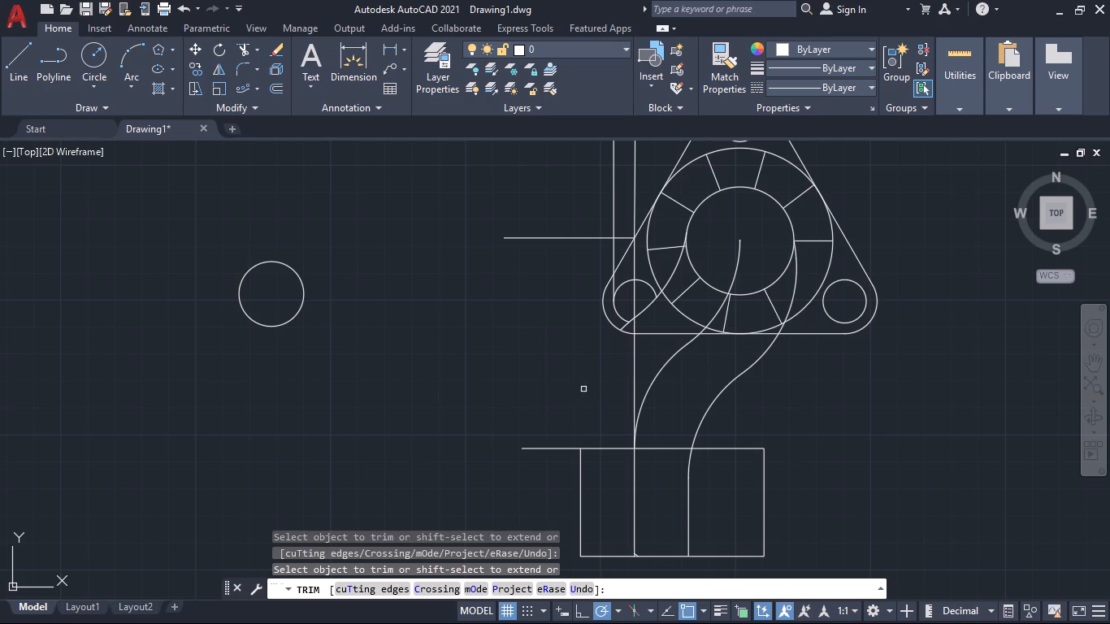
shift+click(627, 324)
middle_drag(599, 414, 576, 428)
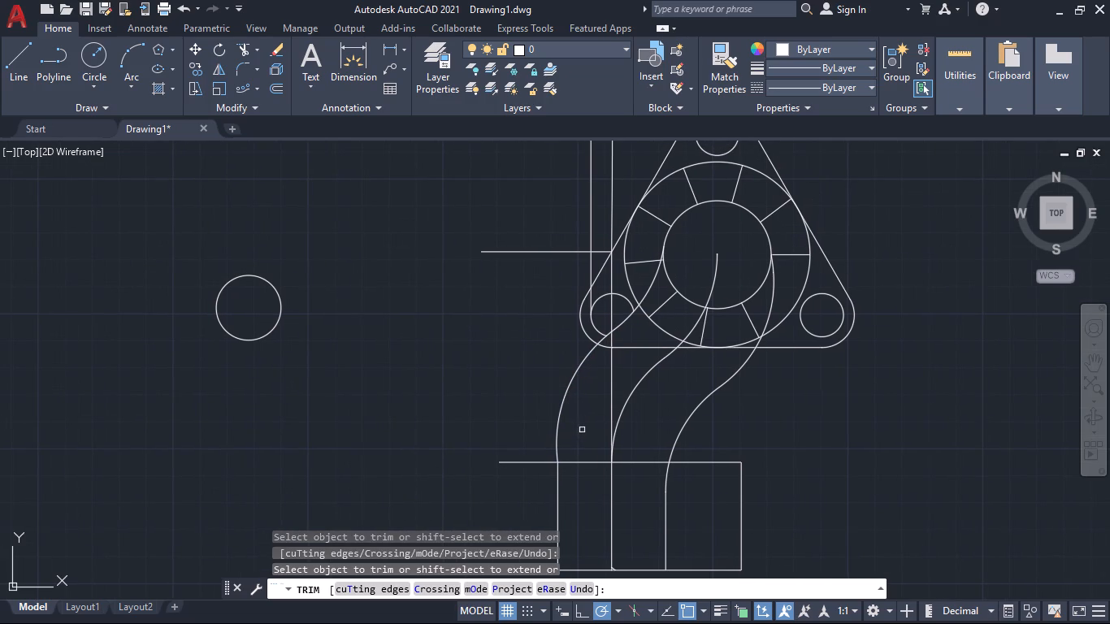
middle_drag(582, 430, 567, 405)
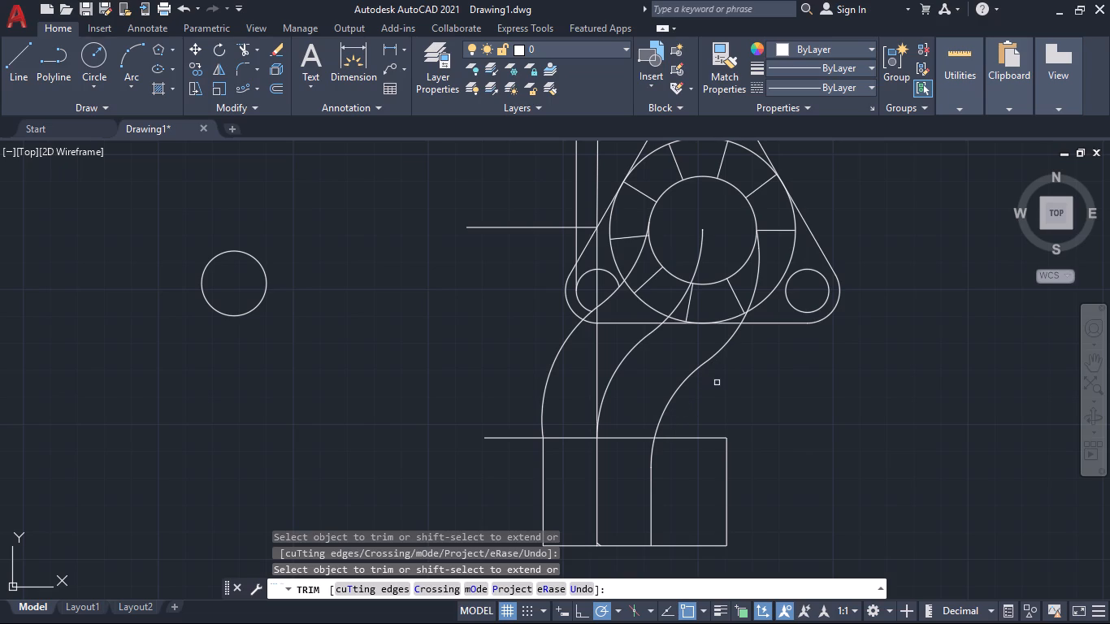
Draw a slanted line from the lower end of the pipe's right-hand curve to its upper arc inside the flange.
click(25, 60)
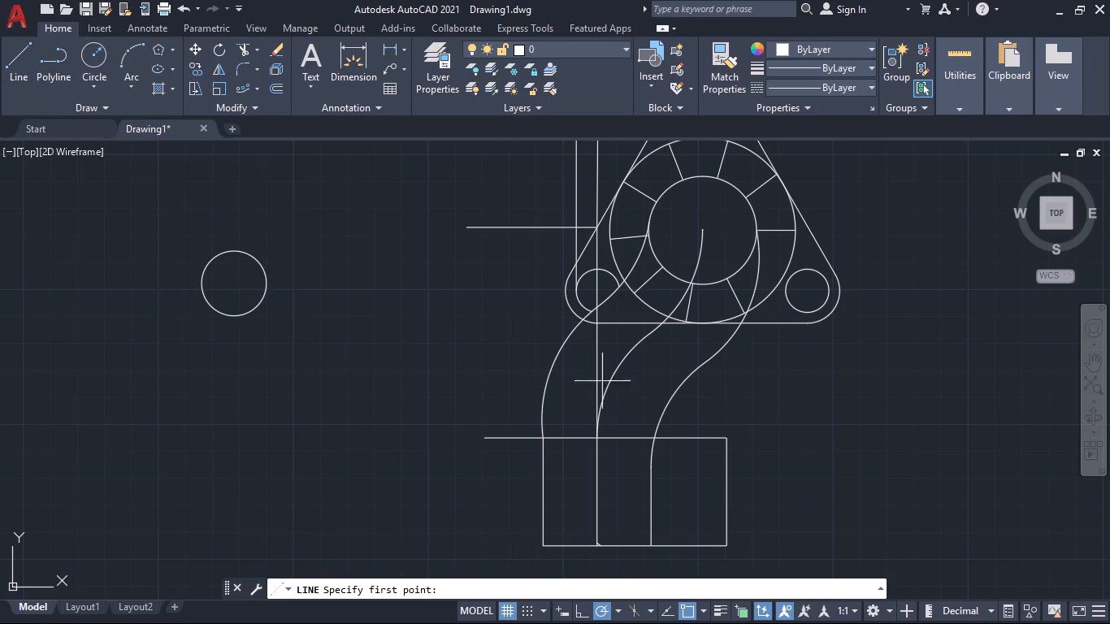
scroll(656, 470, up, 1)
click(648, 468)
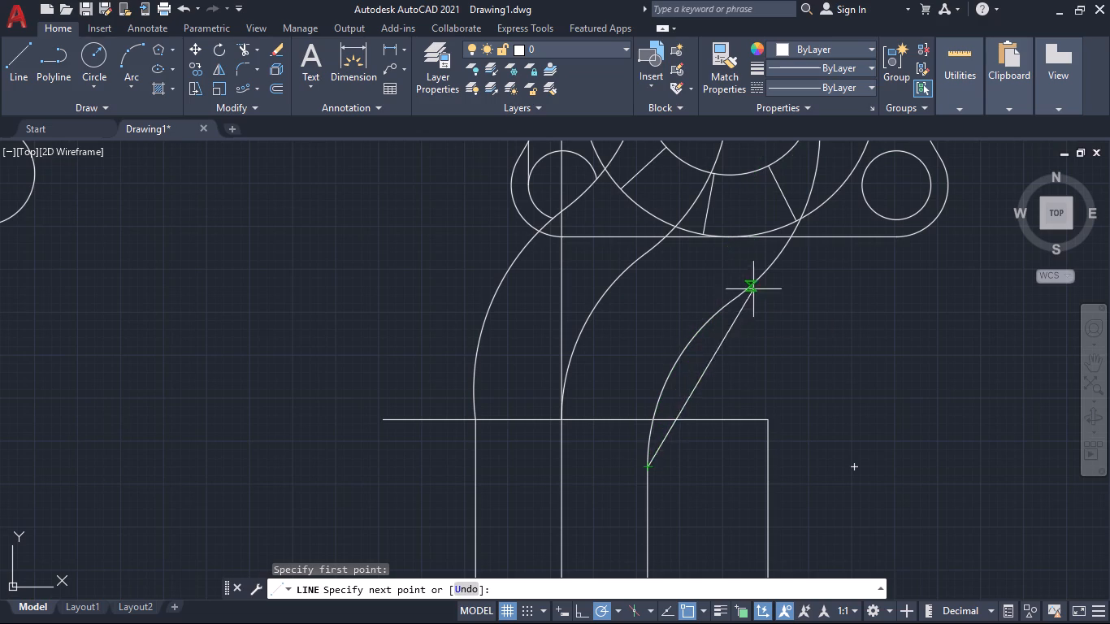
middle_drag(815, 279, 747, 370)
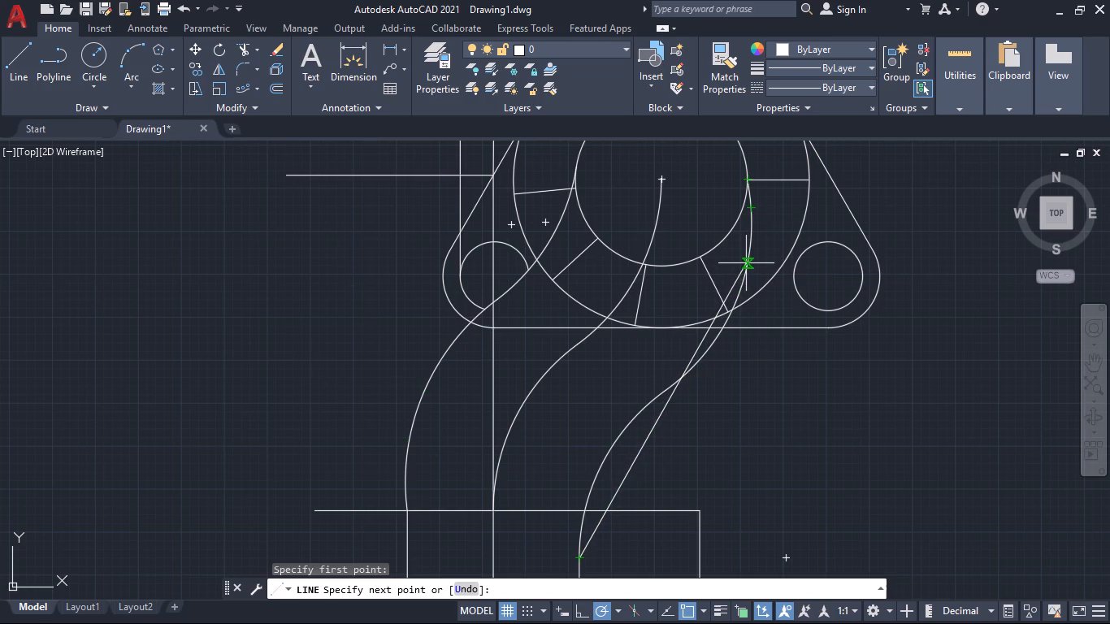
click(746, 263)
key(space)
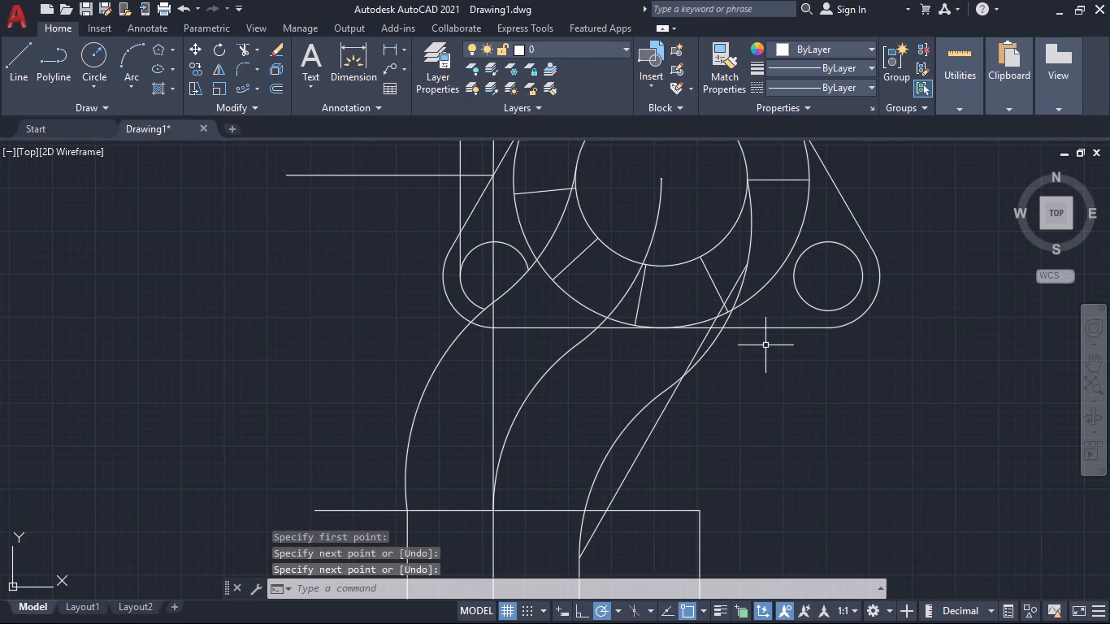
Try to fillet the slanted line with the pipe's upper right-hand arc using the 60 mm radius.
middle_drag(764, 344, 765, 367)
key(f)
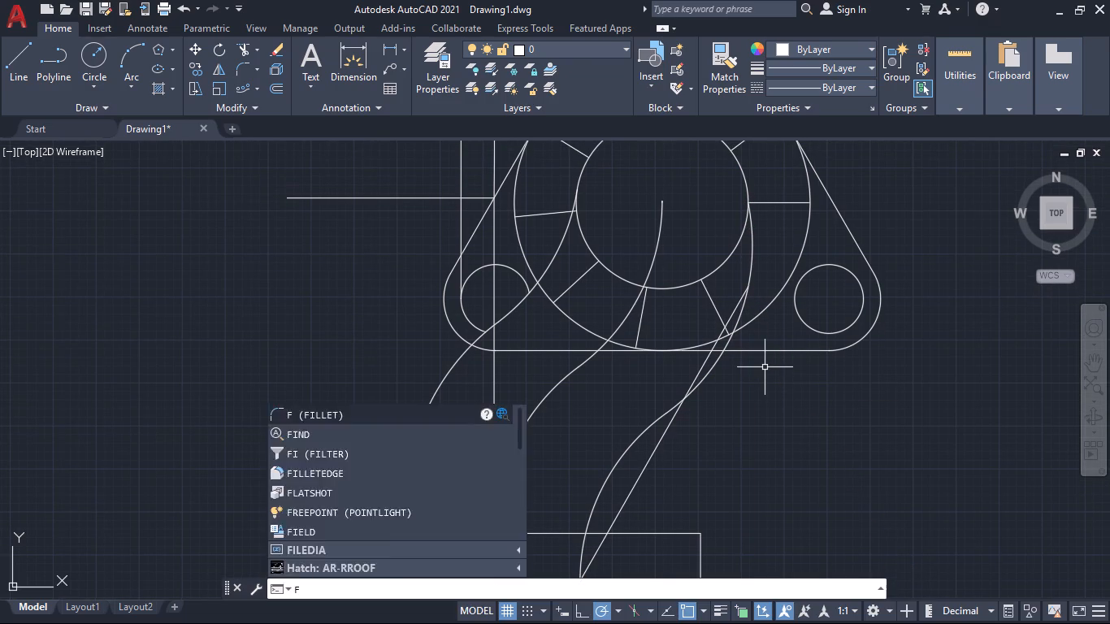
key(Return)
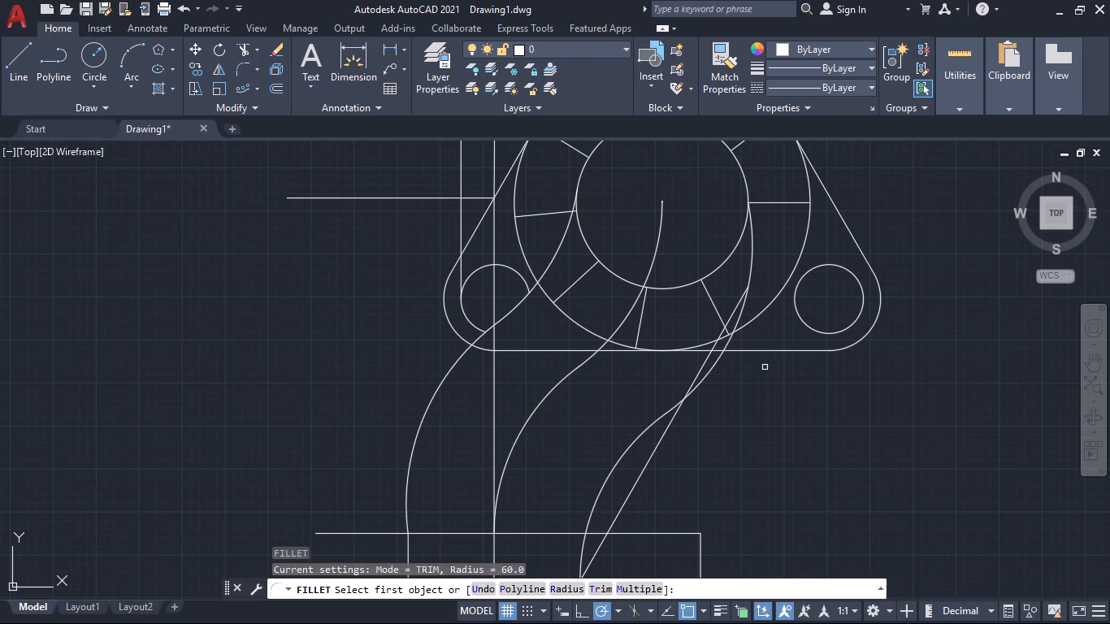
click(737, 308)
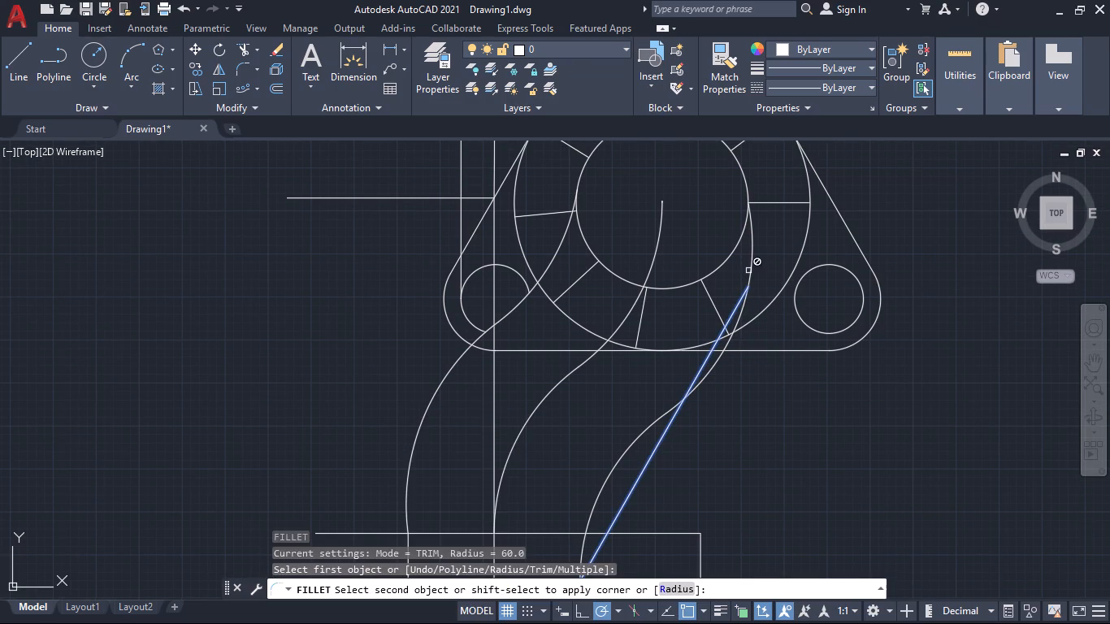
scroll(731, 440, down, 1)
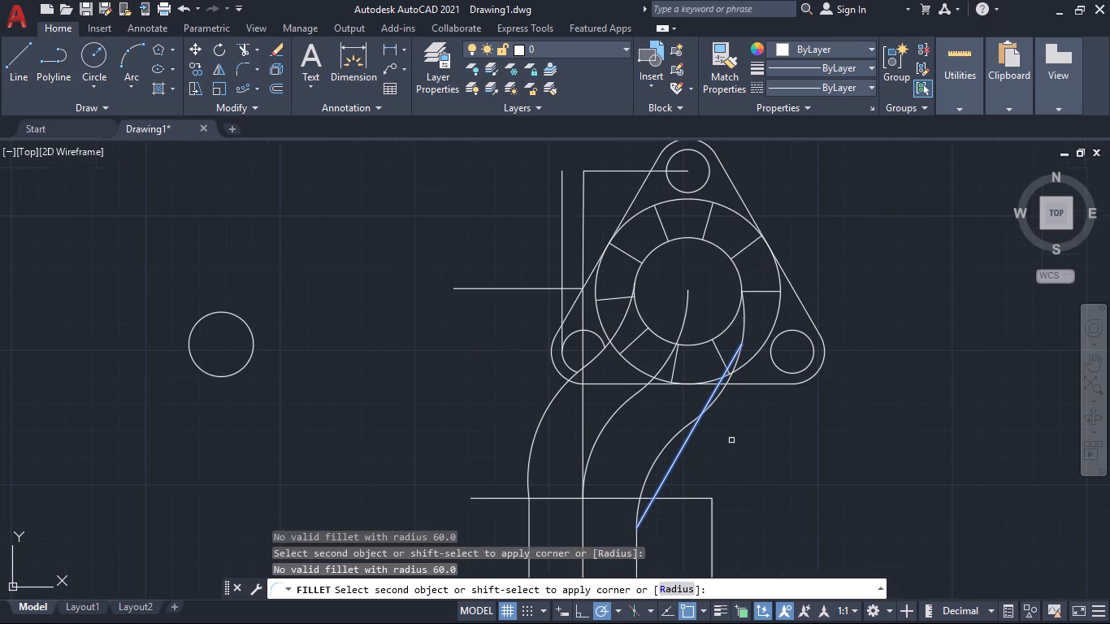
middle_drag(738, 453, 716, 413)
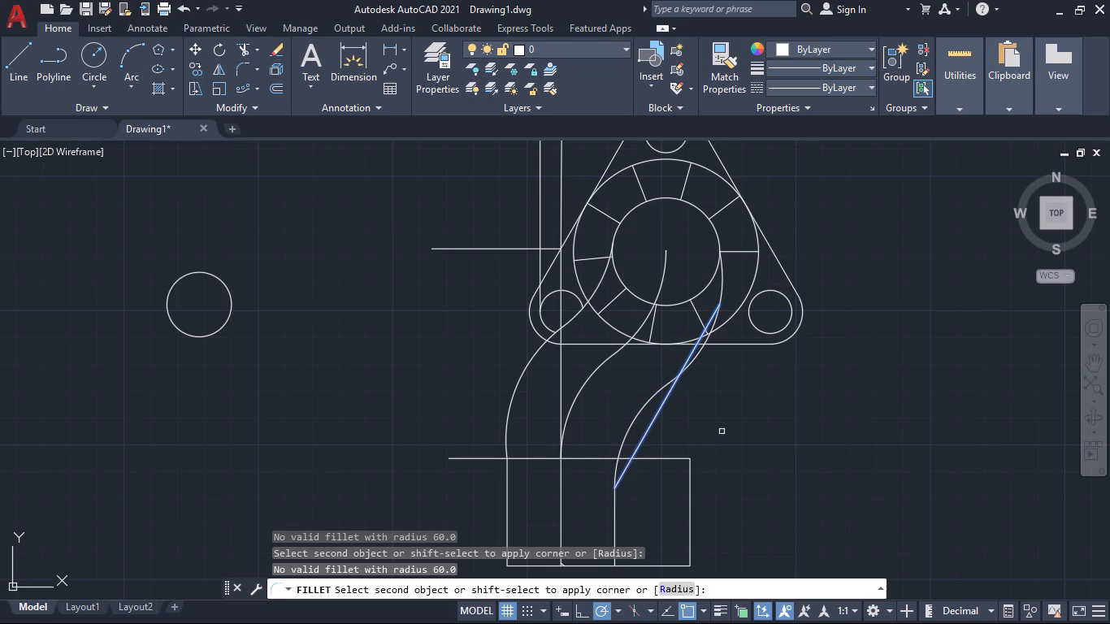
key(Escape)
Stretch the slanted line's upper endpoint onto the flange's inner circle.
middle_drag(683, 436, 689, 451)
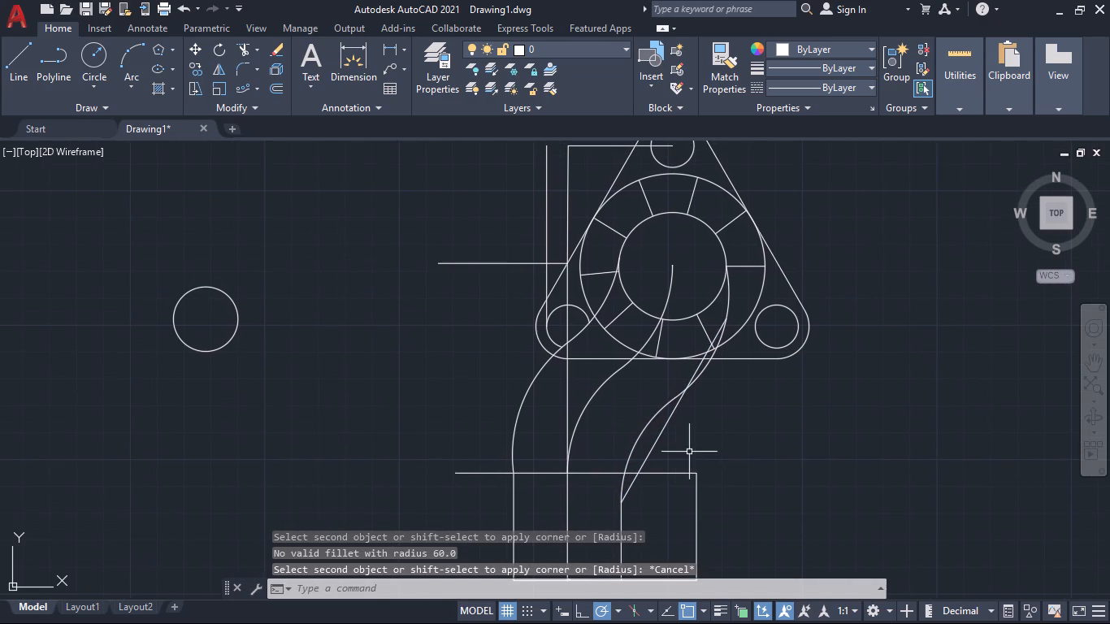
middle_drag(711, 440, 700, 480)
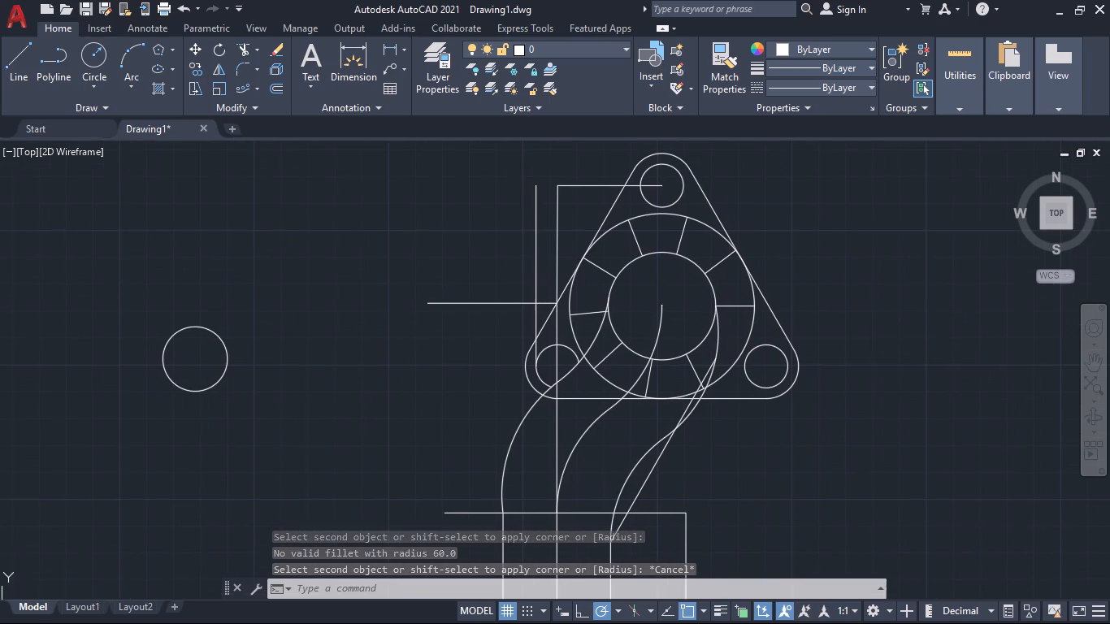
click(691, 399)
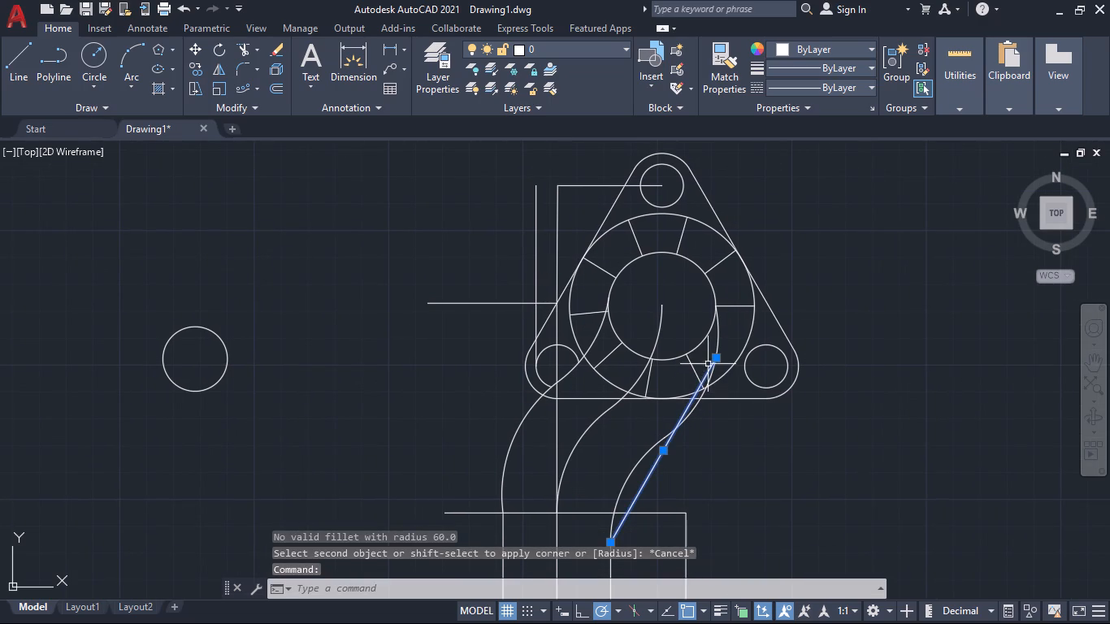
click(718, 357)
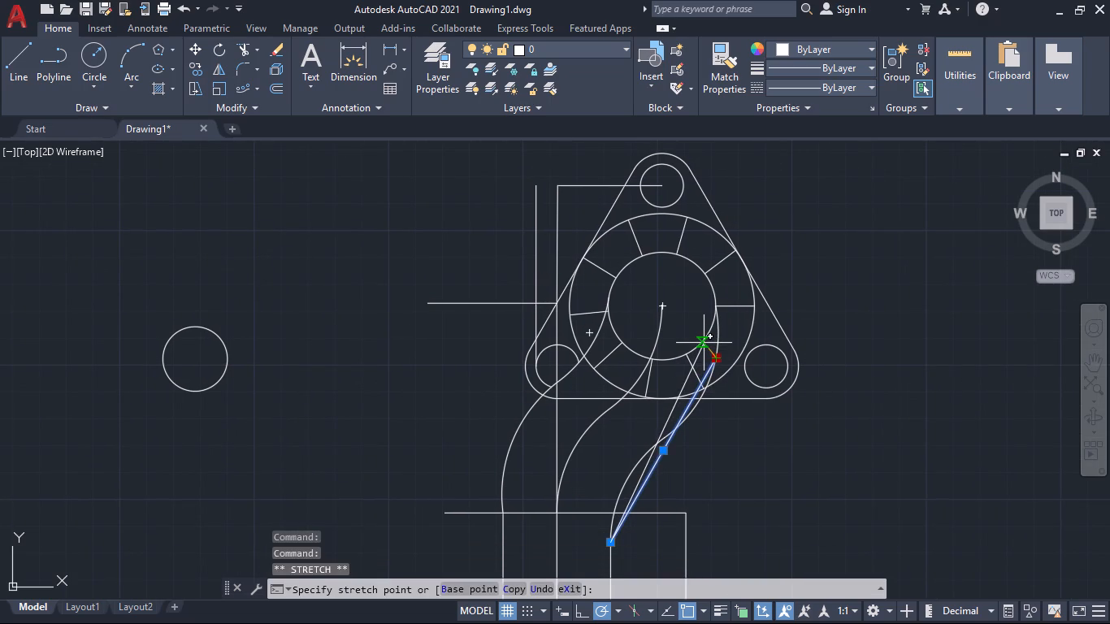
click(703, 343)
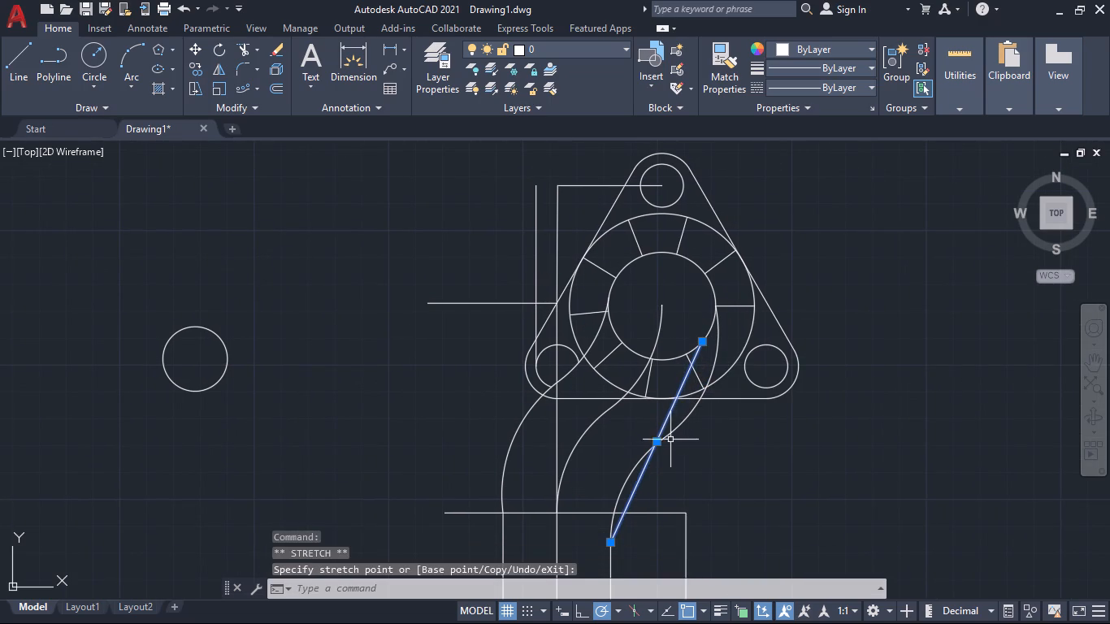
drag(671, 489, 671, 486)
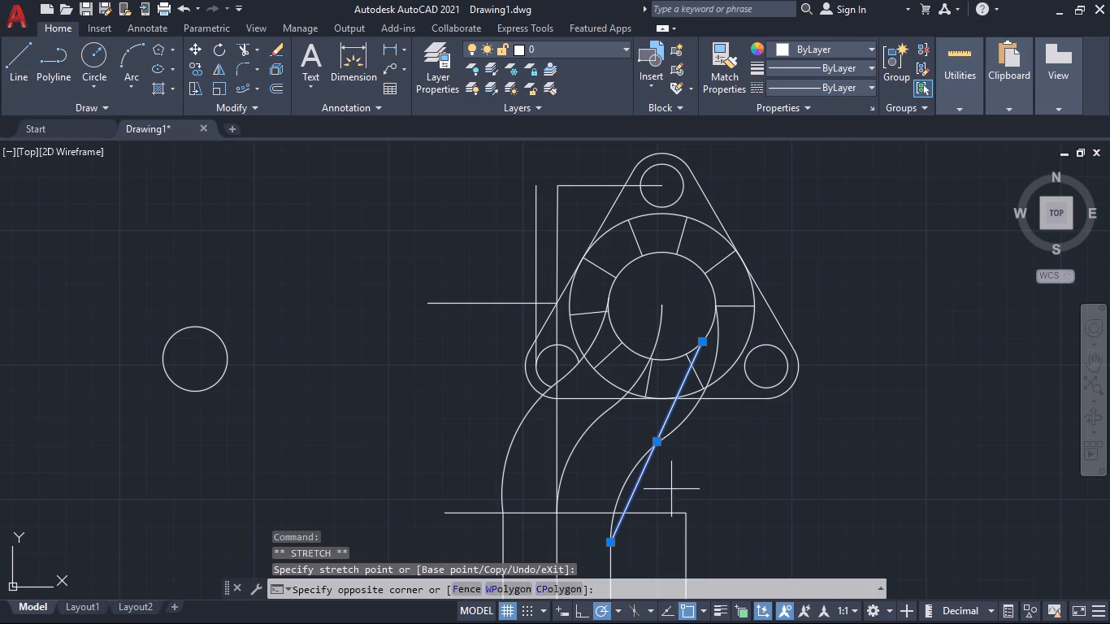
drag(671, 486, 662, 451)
Draw a circle of radius 15 mm centred on the base rectangle's top-right corner.
middle_drag(706, 474, 709, 428)
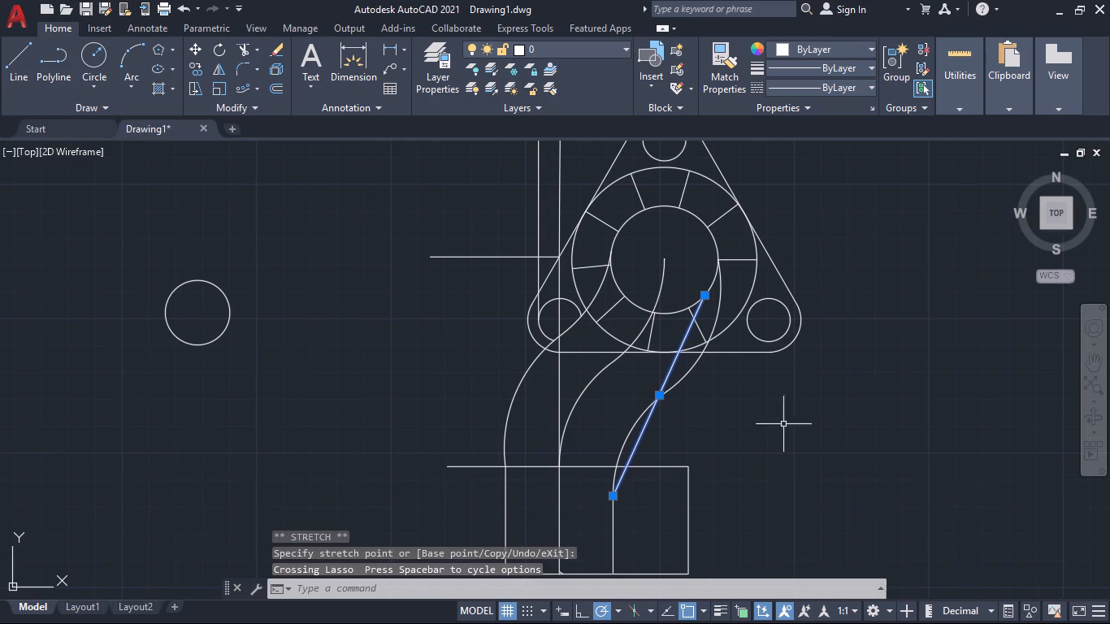
middle_drag(796, 434, 769, 402)
scroll(778, 455, down, 1)
middle_drag(775, 461, 750, 444)
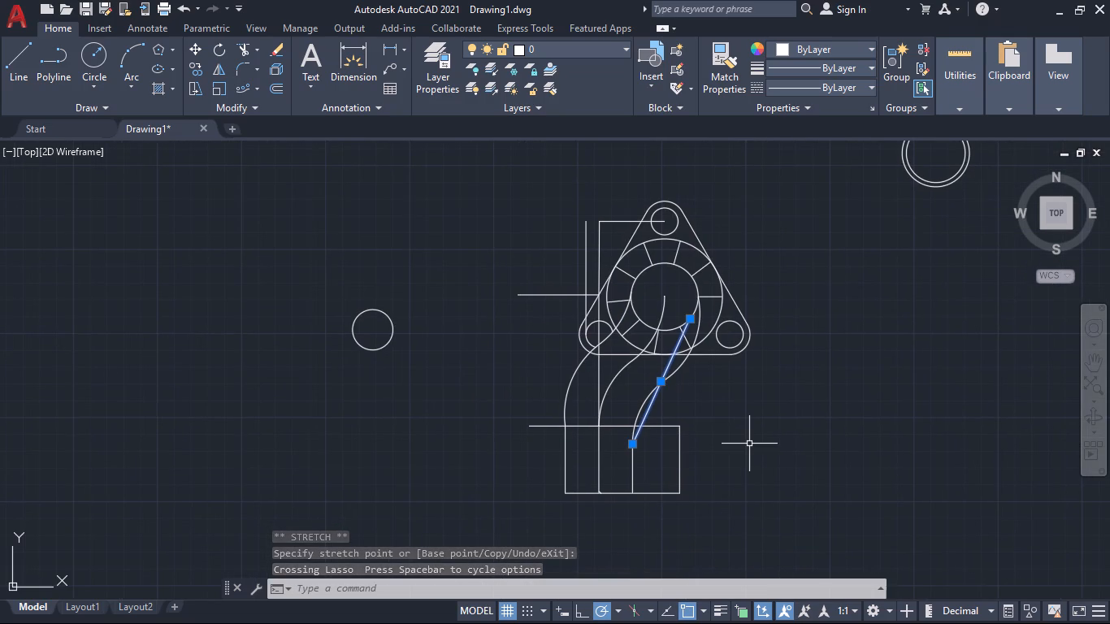
middle_drag(800, 468, 804, 447)
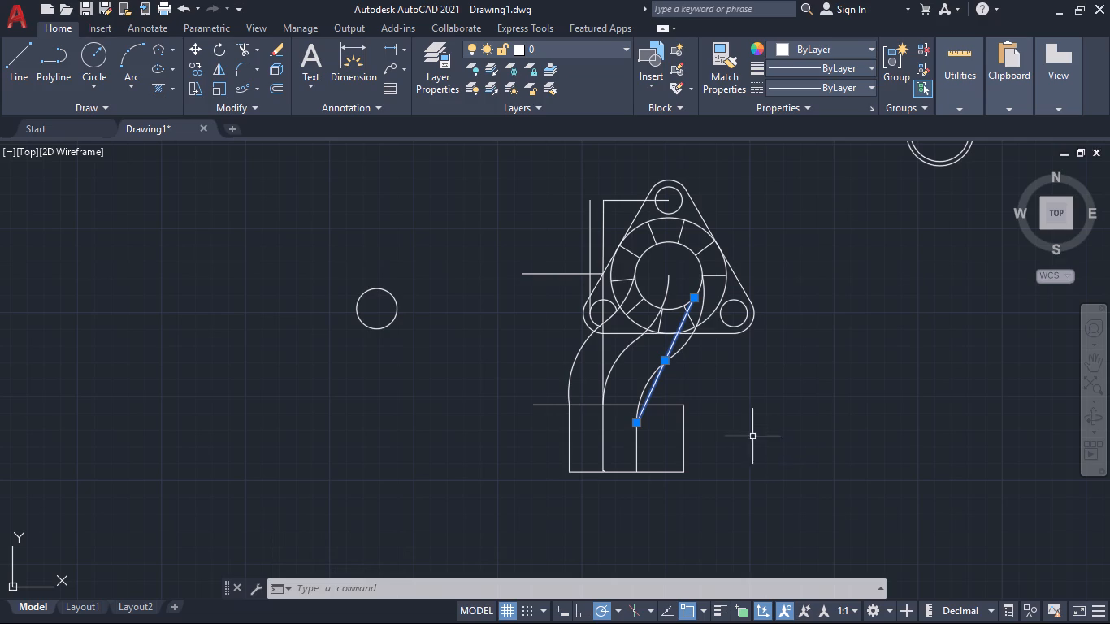
middle_drag(748, 426, 724, 413)
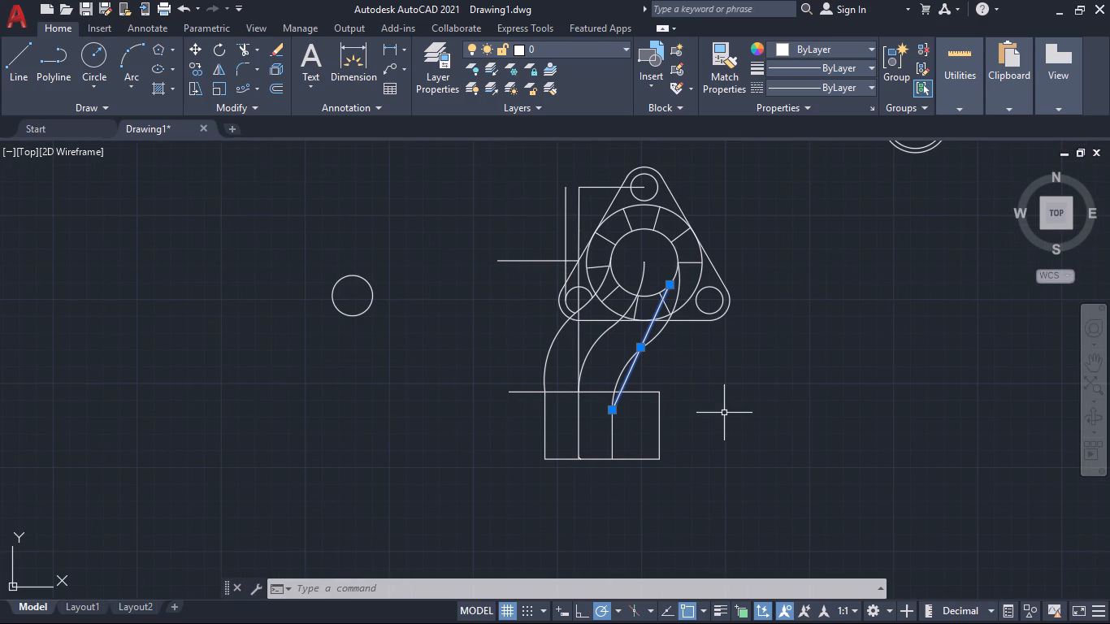
click(89, 58)
scroll(658, 407, up, 1)
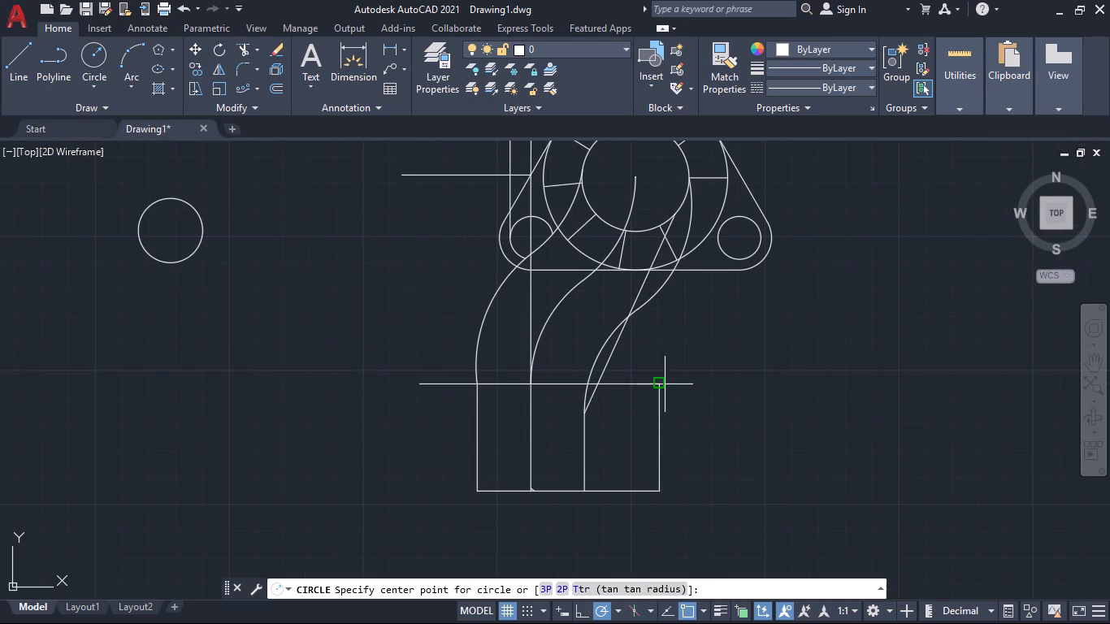
click(660, 382)
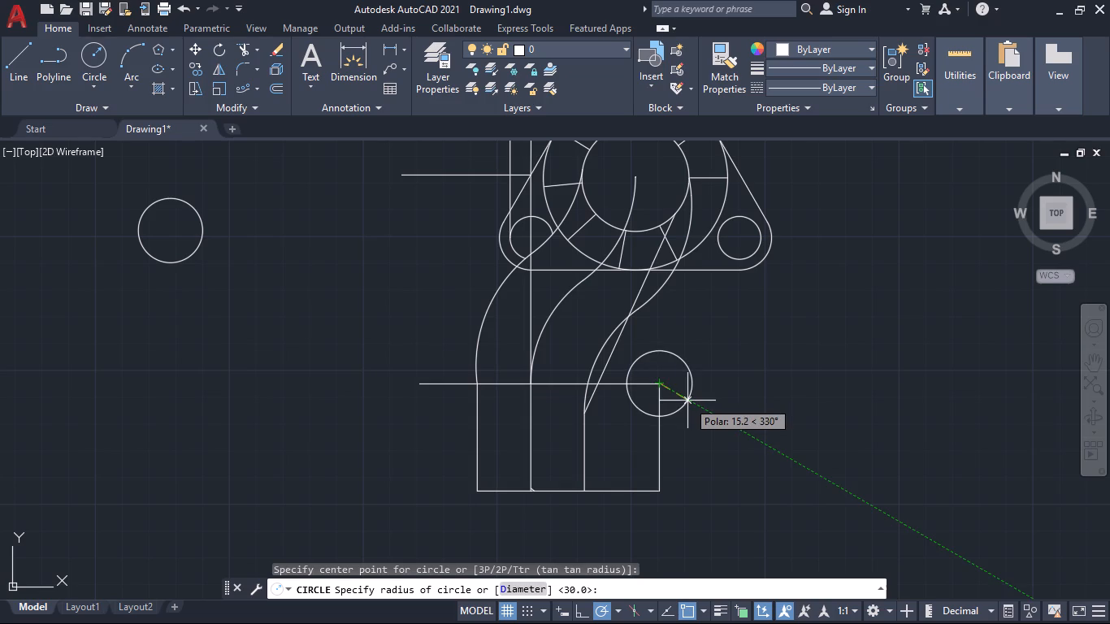
text(15)
key(Return)
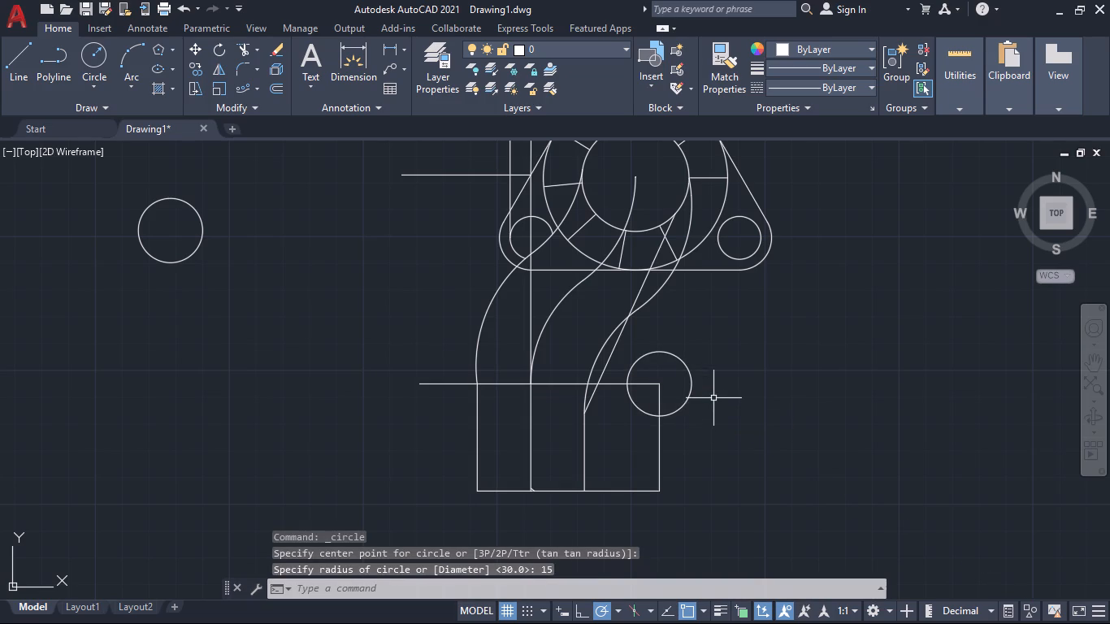
Move the 15 mm radius circle by its bottom quadrant to the point where its left quadrant meets the base's top edge.
click(685, 397)
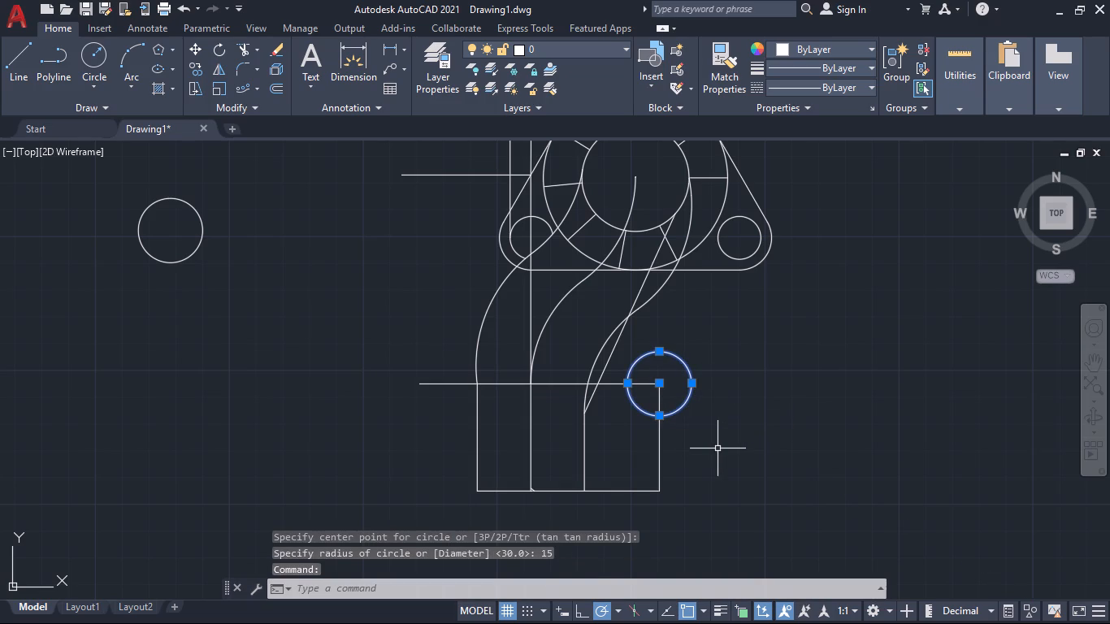
key(m)
key(Return)
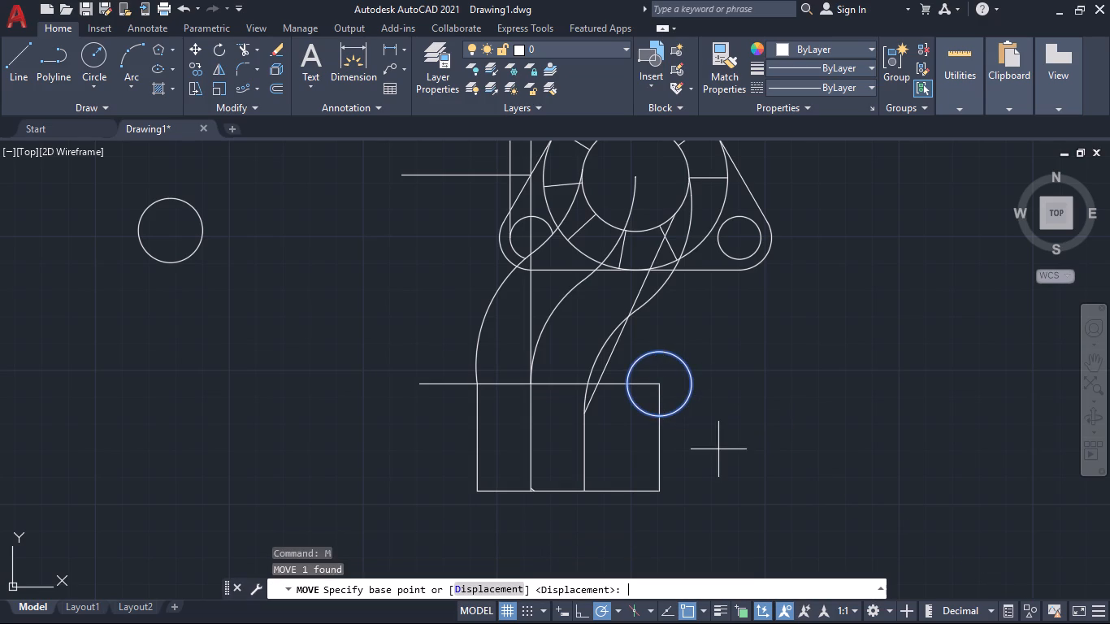
click(657, 417)
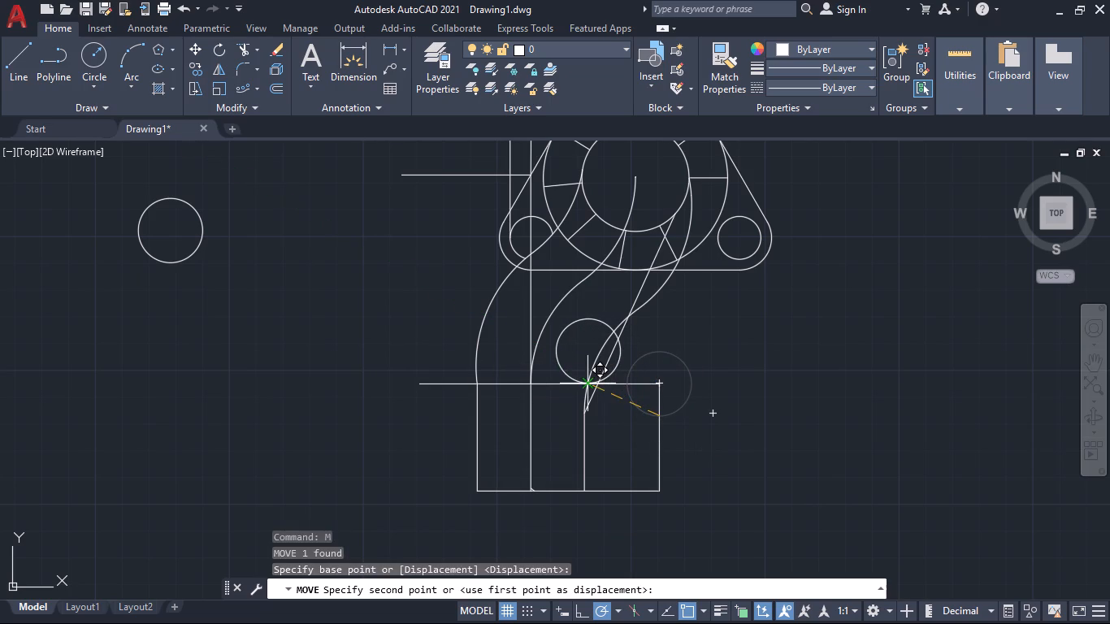
click(629, 383)
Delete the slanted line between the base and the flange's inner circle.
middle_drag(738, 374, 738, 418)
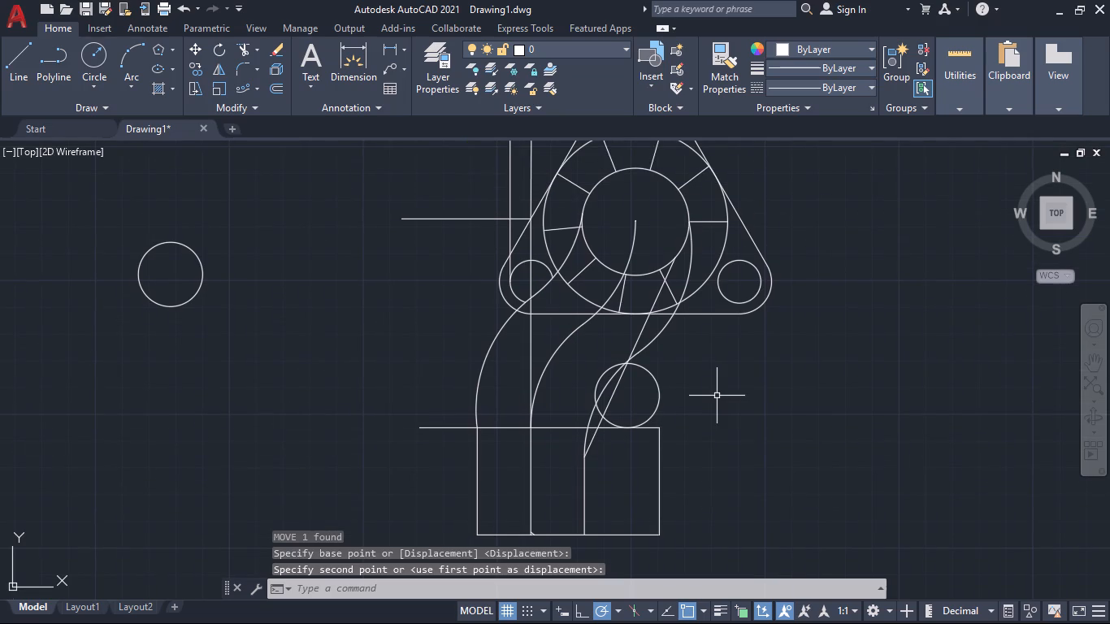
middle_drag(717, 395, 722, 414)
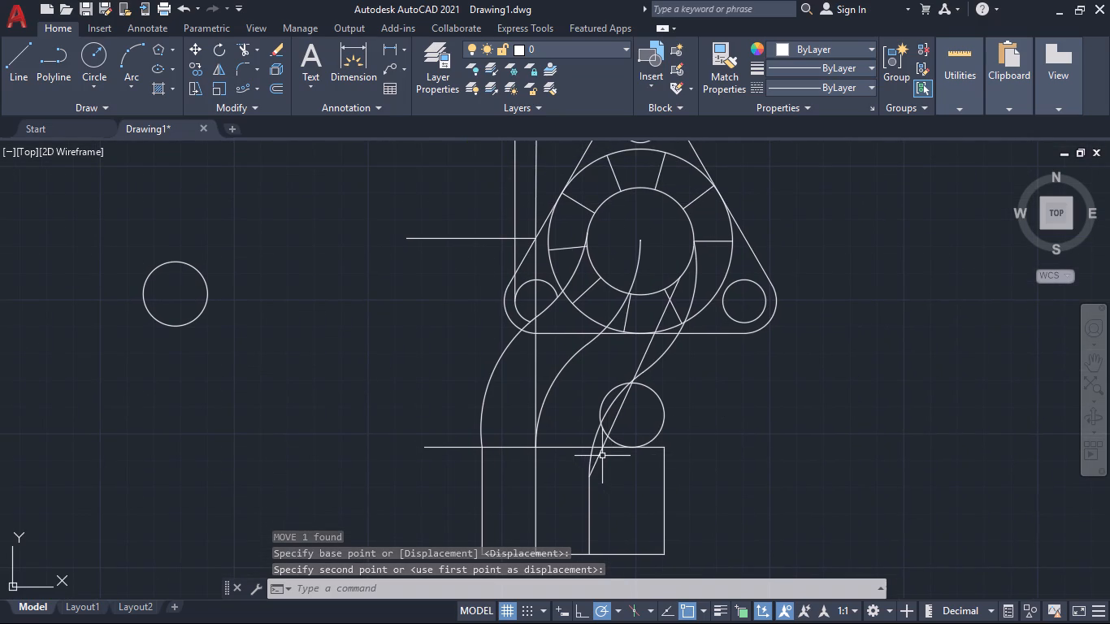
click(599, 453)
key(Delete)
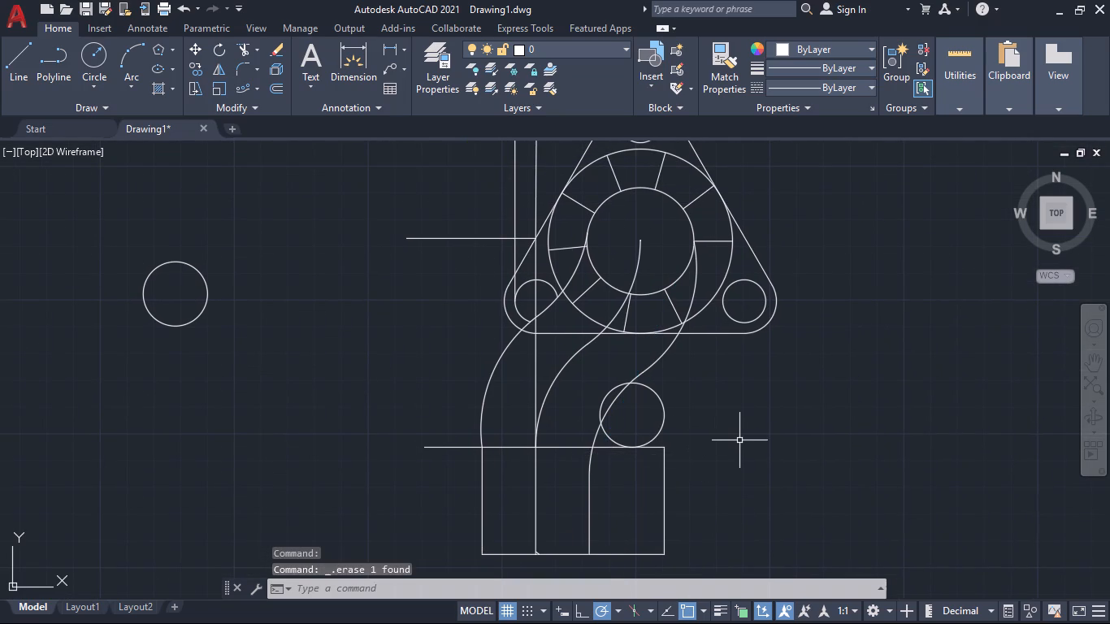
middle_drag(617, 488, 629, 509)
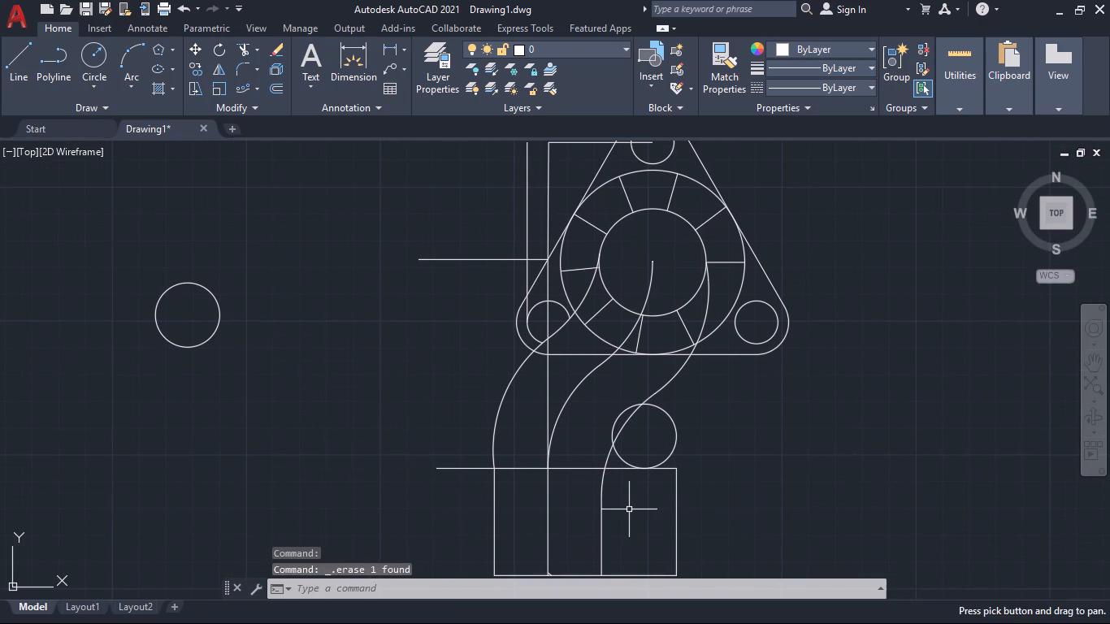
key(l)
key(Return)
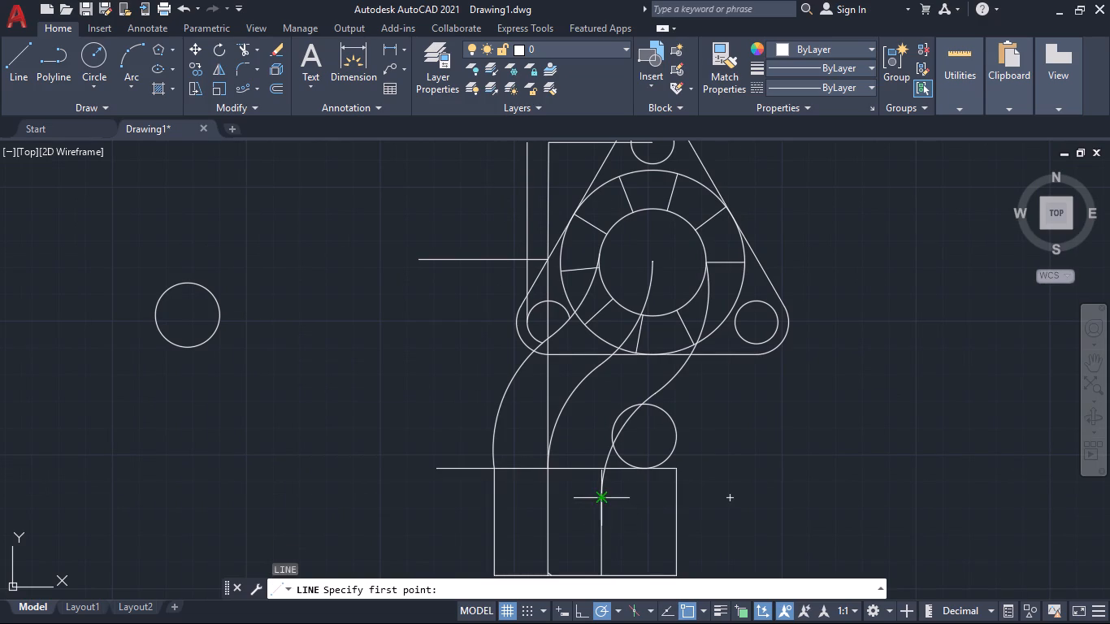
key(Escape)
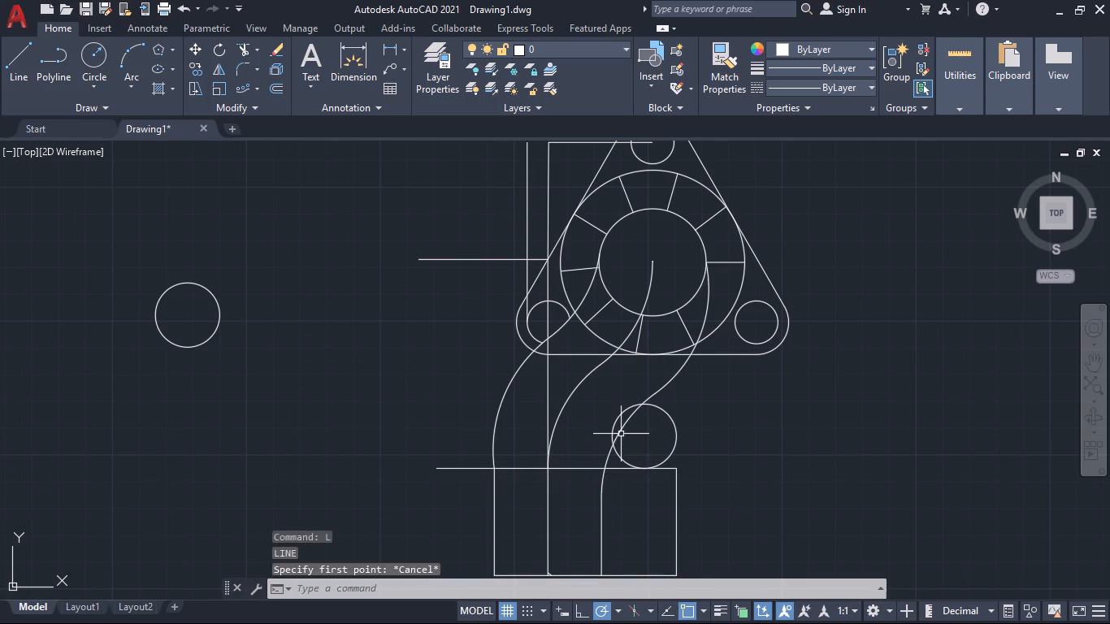
Delete the lower arc of the pipe's right-hand curve that crosses the small circle above the base.
click(621, 432)
key(Delete)
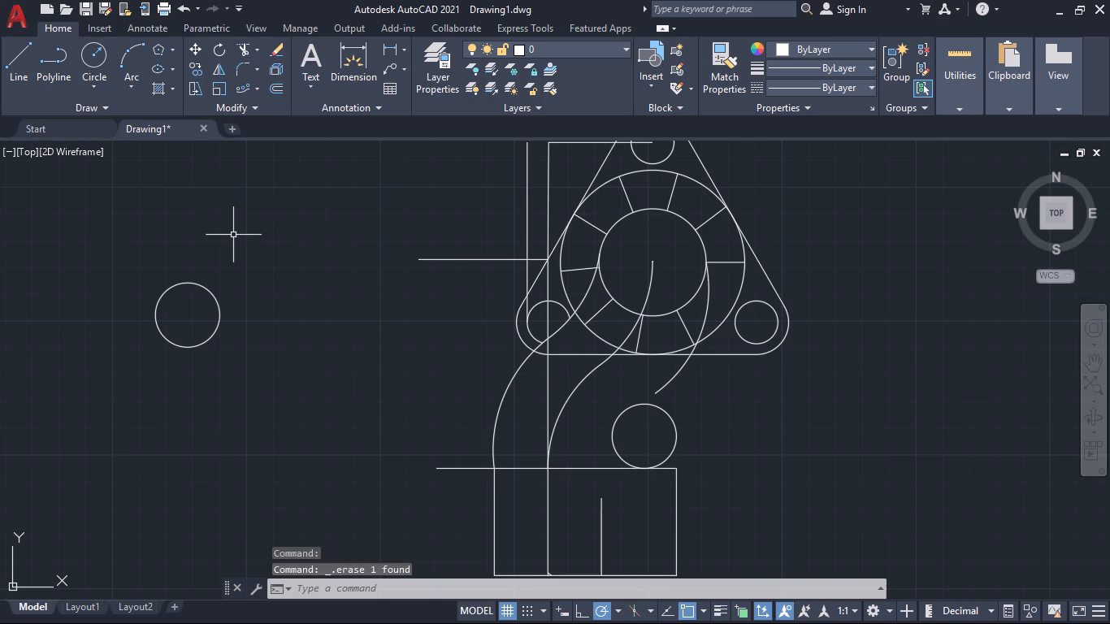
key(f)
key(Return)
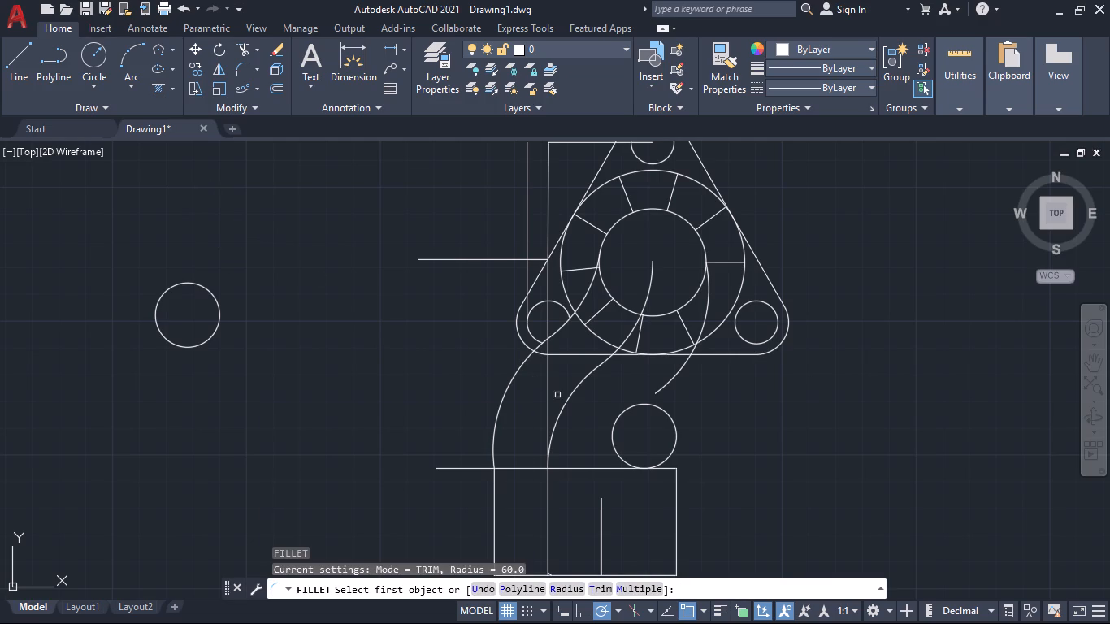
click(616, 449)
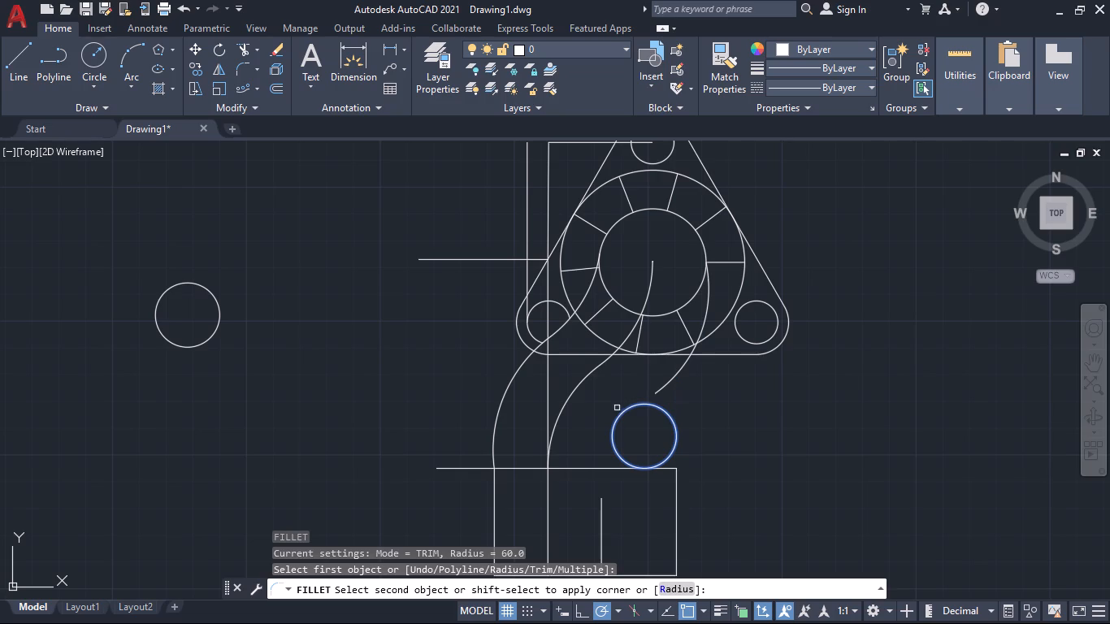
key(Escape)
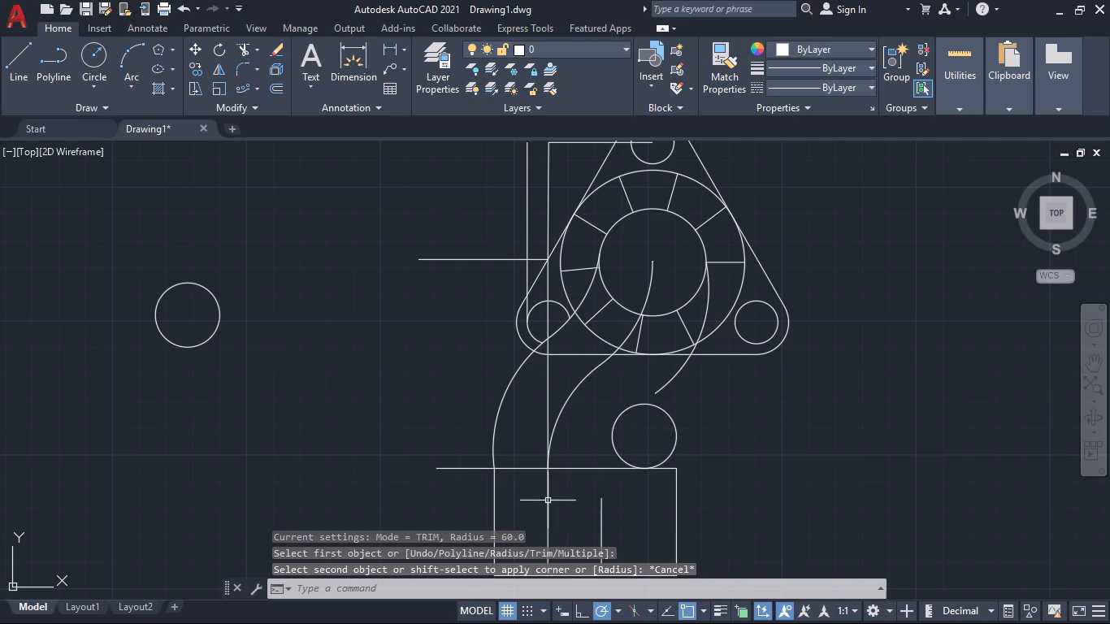
Draw a line from the upper end of the short vertical line inside the base up to the base's top edge.
click(7, 55)
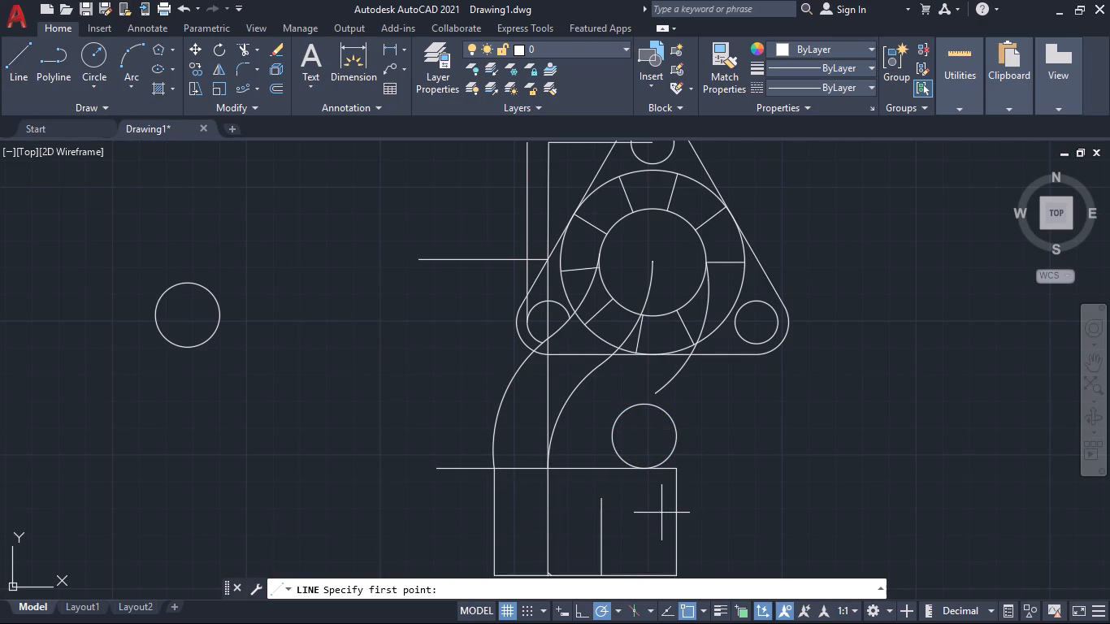
middle_drag(650, 508, 651, 461)
scroll(630, 466, up, 2)
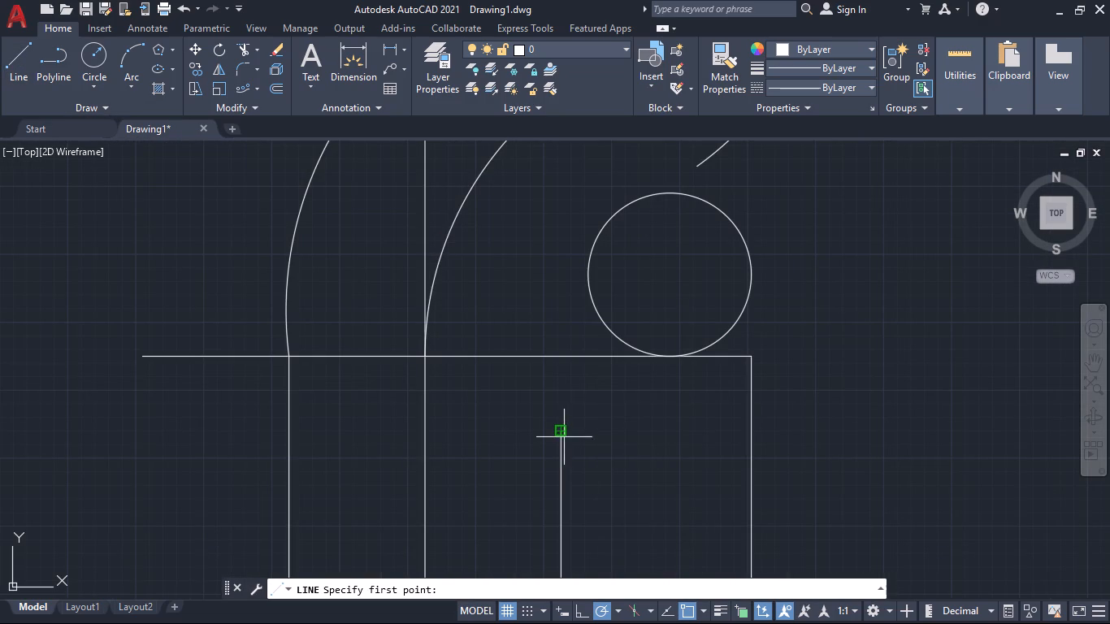
click(559, 432)
click(561, 357)
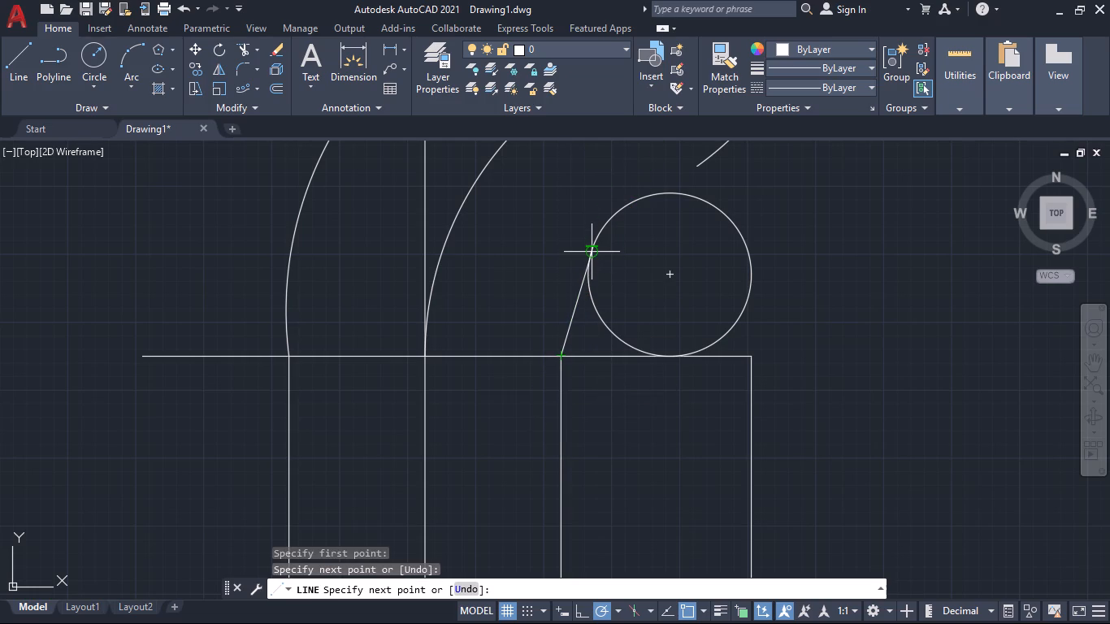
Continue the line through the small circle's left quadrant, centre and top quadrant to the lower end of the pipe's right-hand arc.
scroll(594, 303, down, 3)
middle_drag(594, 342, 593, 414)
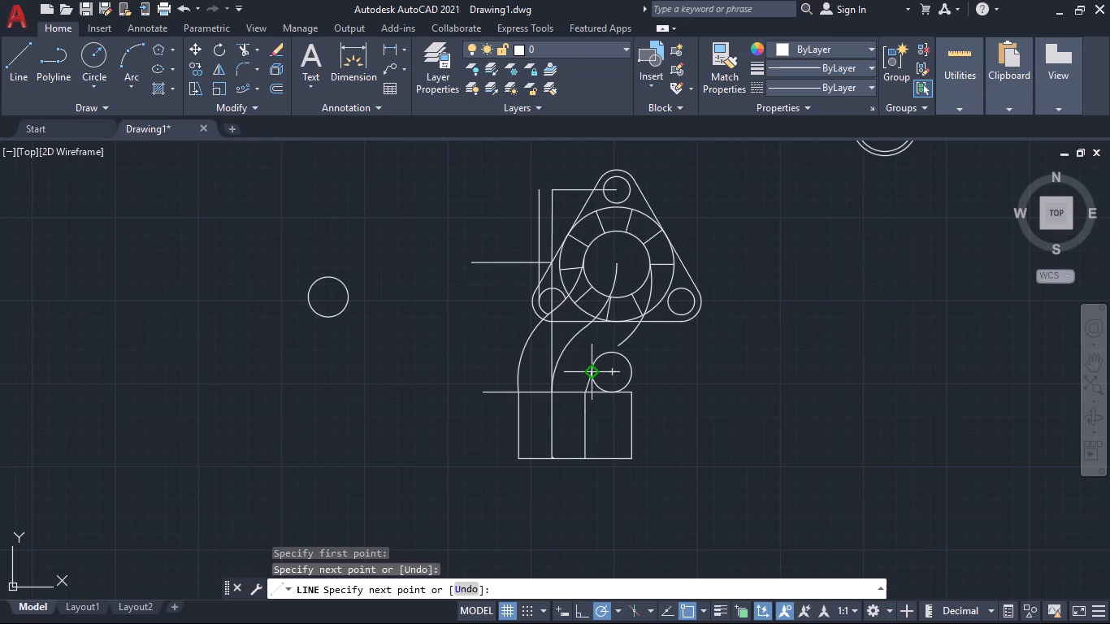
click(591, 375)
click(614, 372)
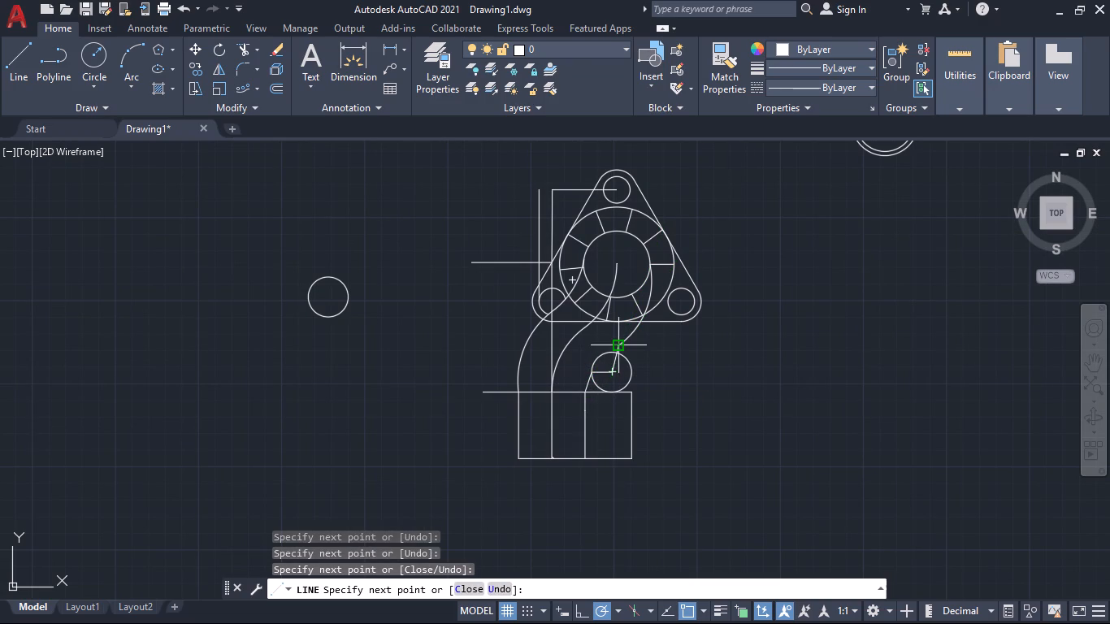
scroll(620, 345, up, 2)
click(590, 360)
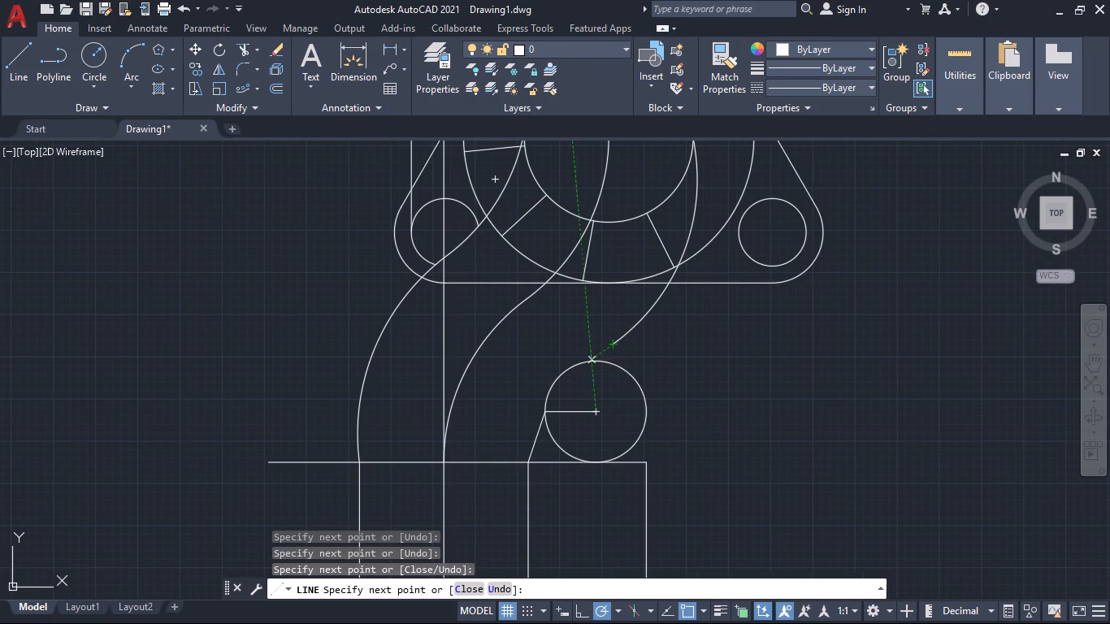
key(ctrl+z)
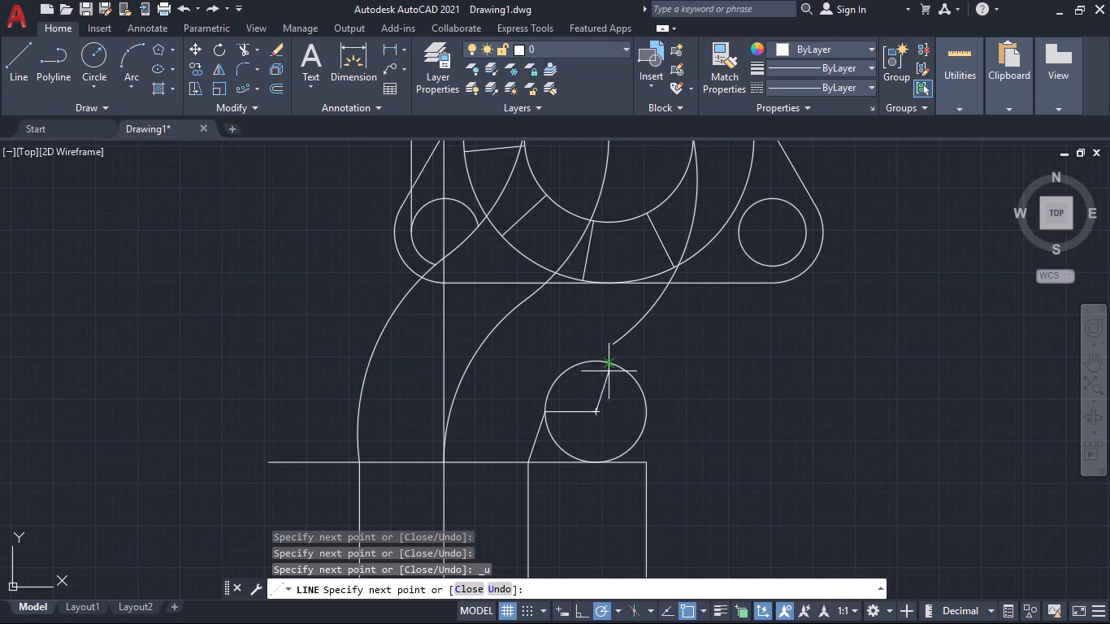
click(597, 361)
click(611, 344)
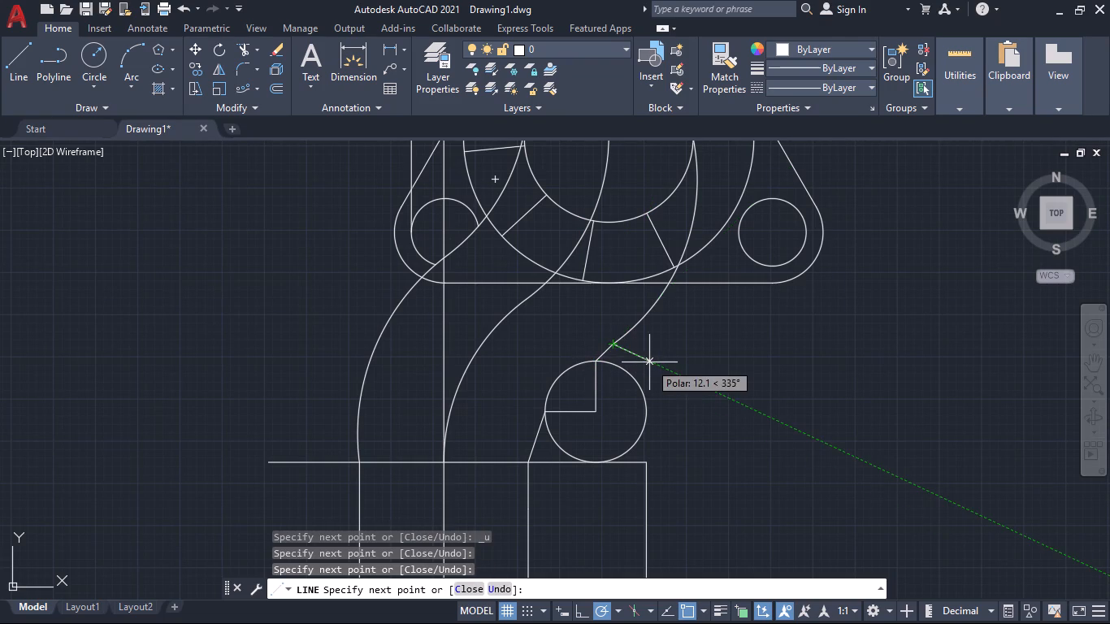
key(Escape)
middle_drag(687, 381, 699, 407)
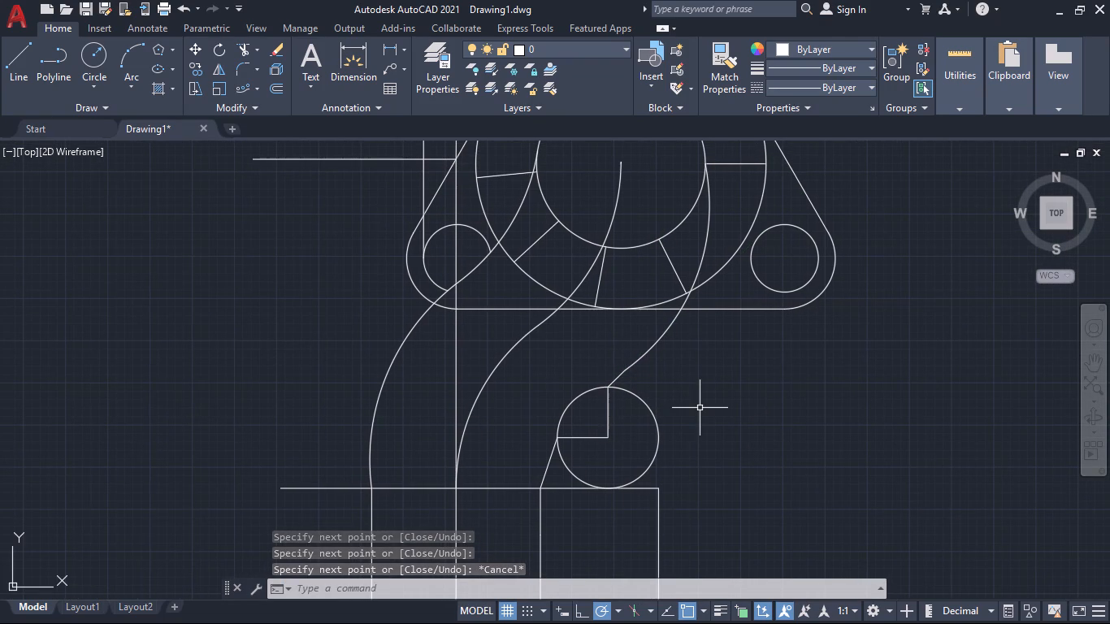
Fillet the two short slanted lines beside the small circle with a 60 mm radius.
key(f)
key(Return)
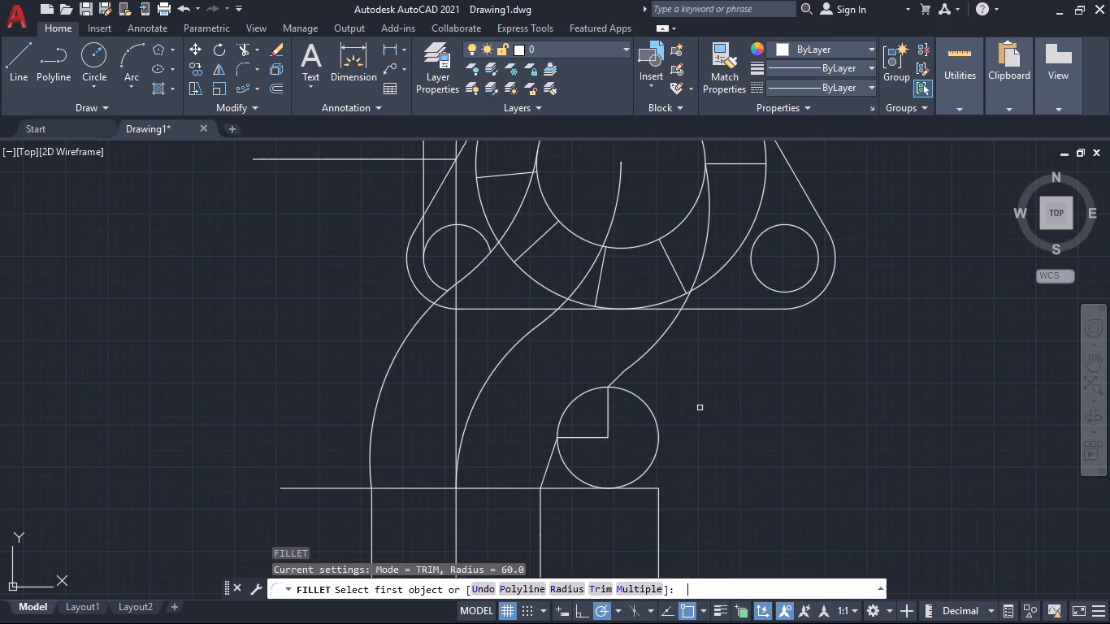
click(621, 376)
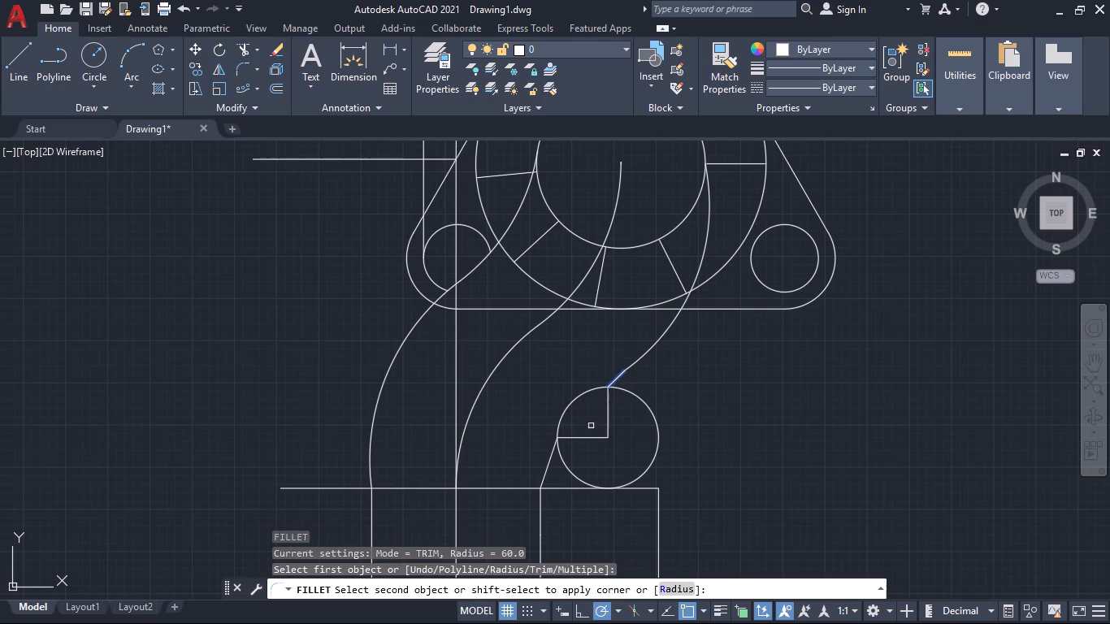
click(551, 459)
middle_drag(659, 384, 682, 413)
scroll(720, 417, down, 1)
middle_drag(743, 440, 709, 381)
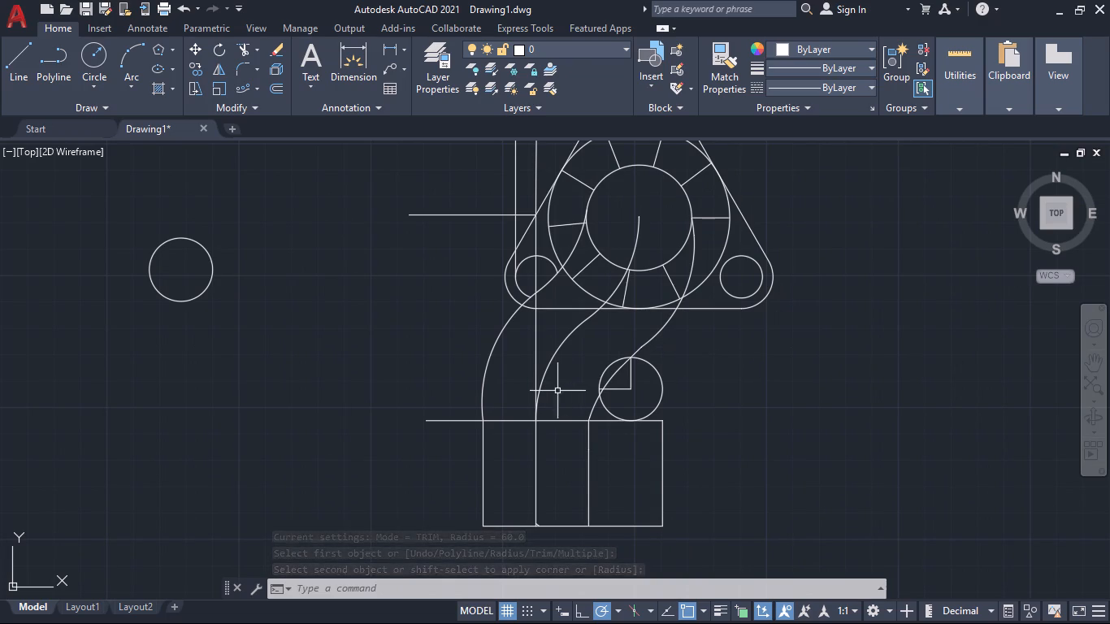
Stretch the midpoint of the pipe's left-hand lower arc slightly inward to adjust its curvature.
click(489, 353)
click(494, 350)
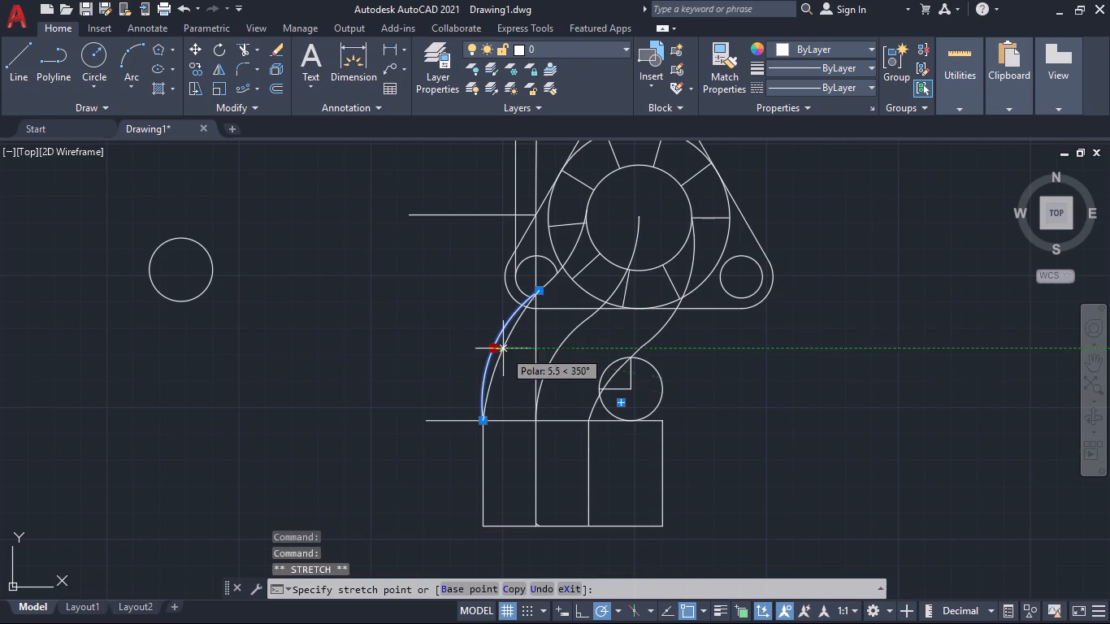
click(501, 348)
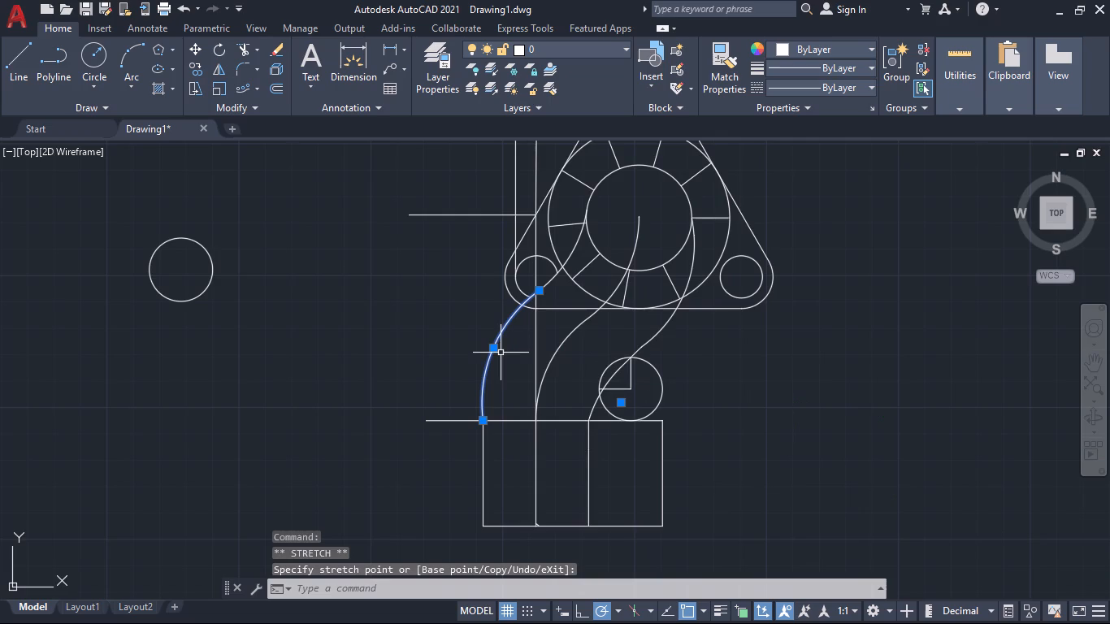
scroll(501, 353, up, 7)
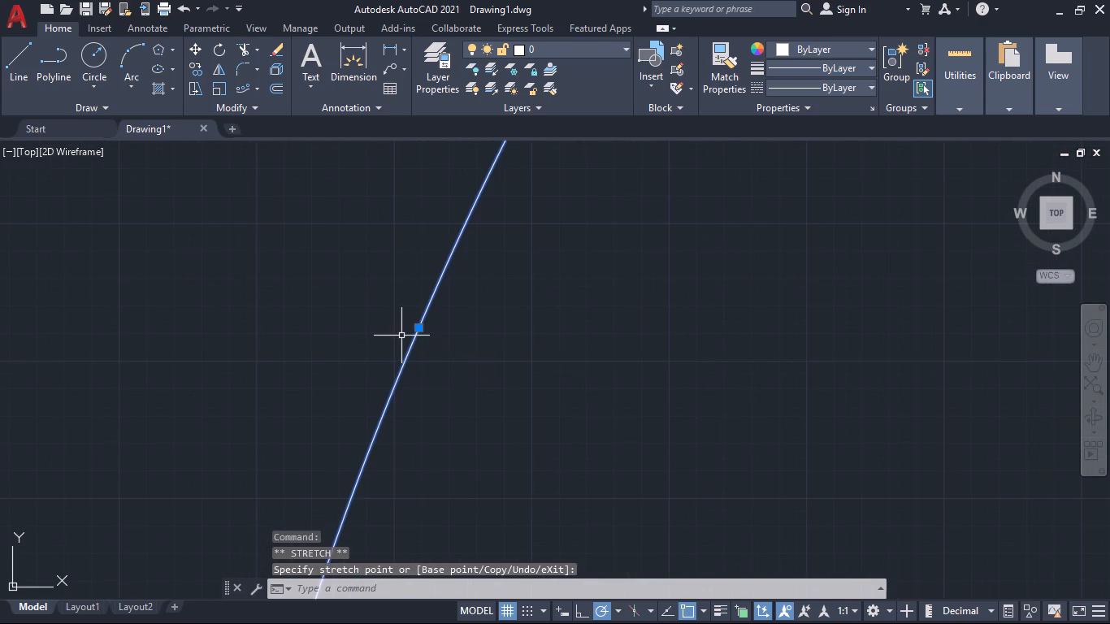
click(419, 331)
click(479, 348)
scroll(523, 362, down, 2)
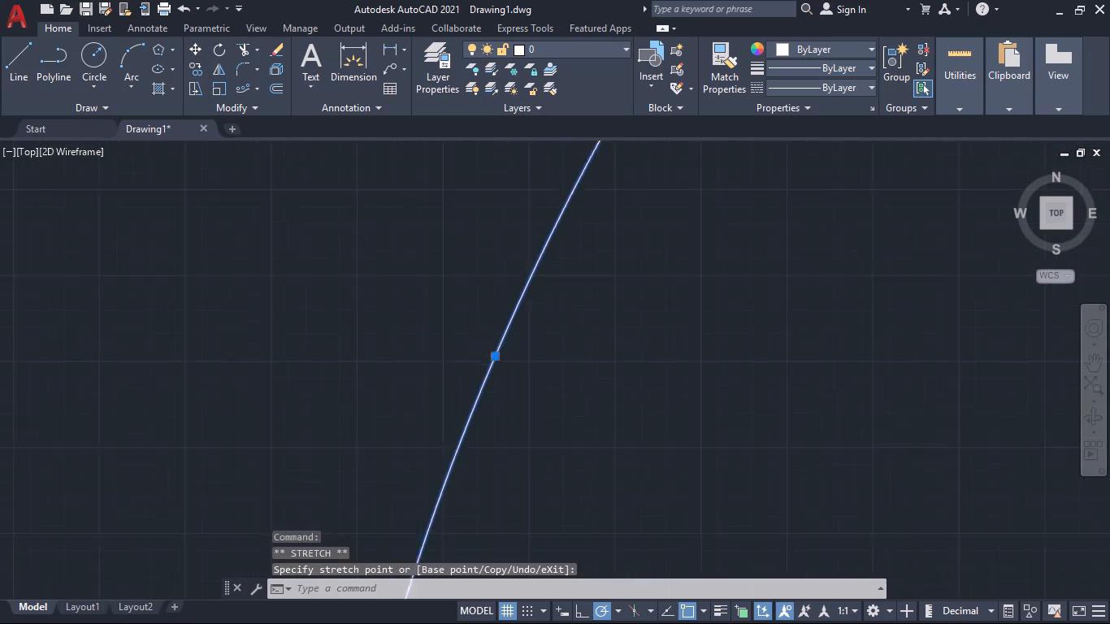
scroll(537, 368, down, 5)
middle_drag(608, 400, 536, 391)
key(Escape)
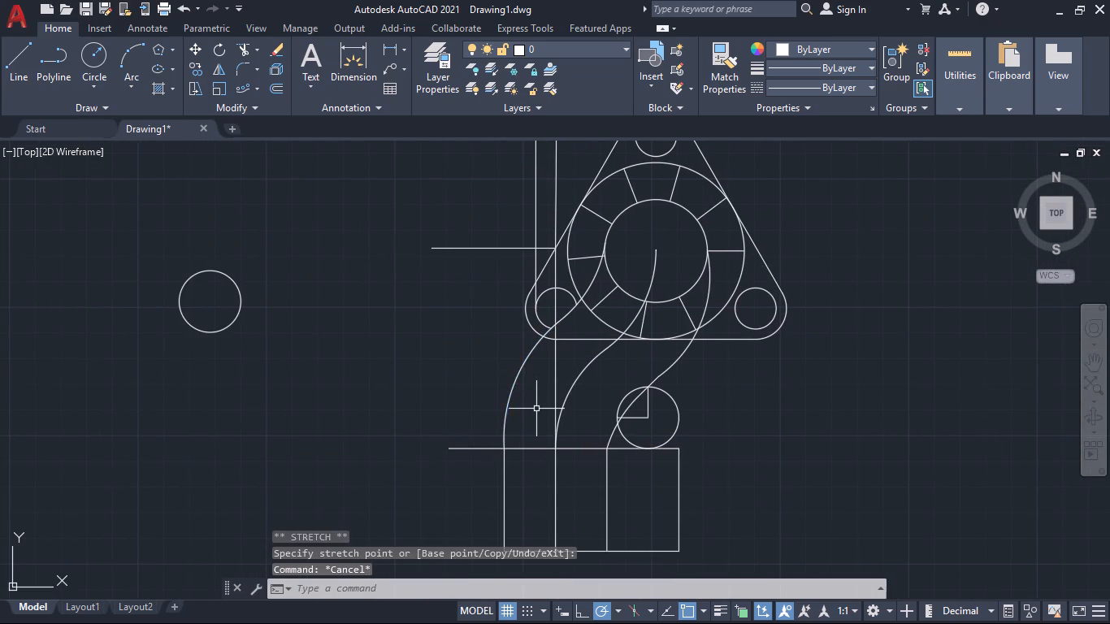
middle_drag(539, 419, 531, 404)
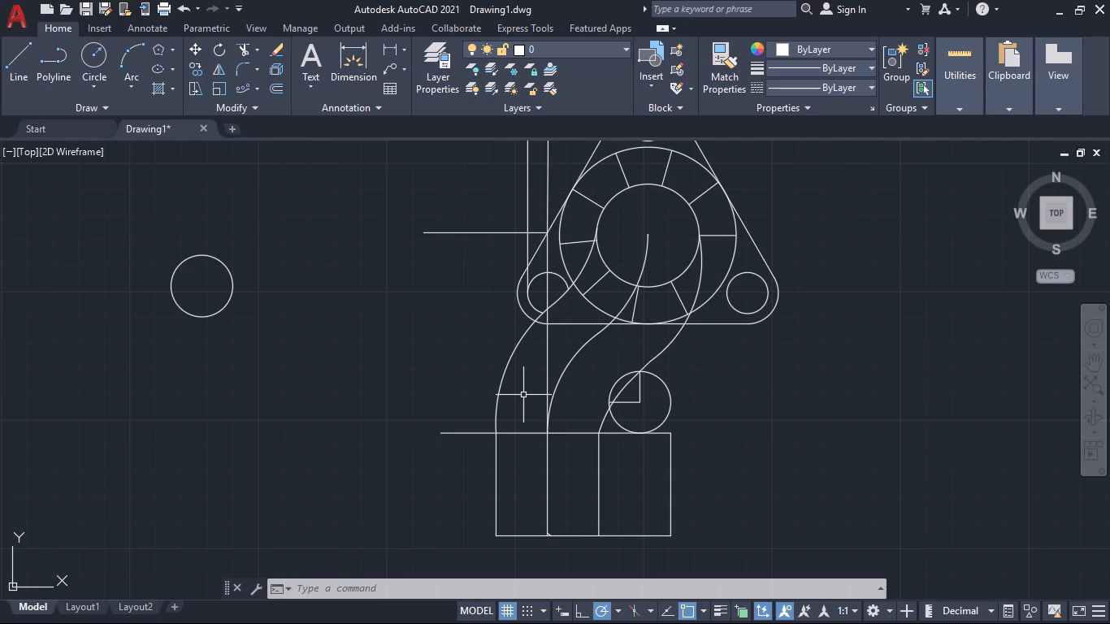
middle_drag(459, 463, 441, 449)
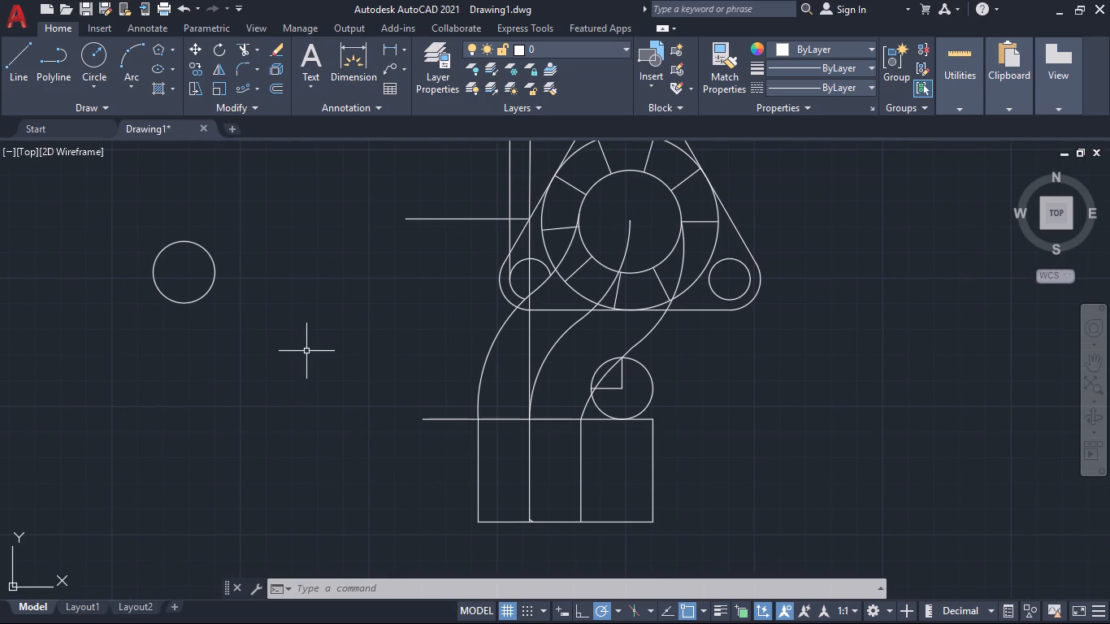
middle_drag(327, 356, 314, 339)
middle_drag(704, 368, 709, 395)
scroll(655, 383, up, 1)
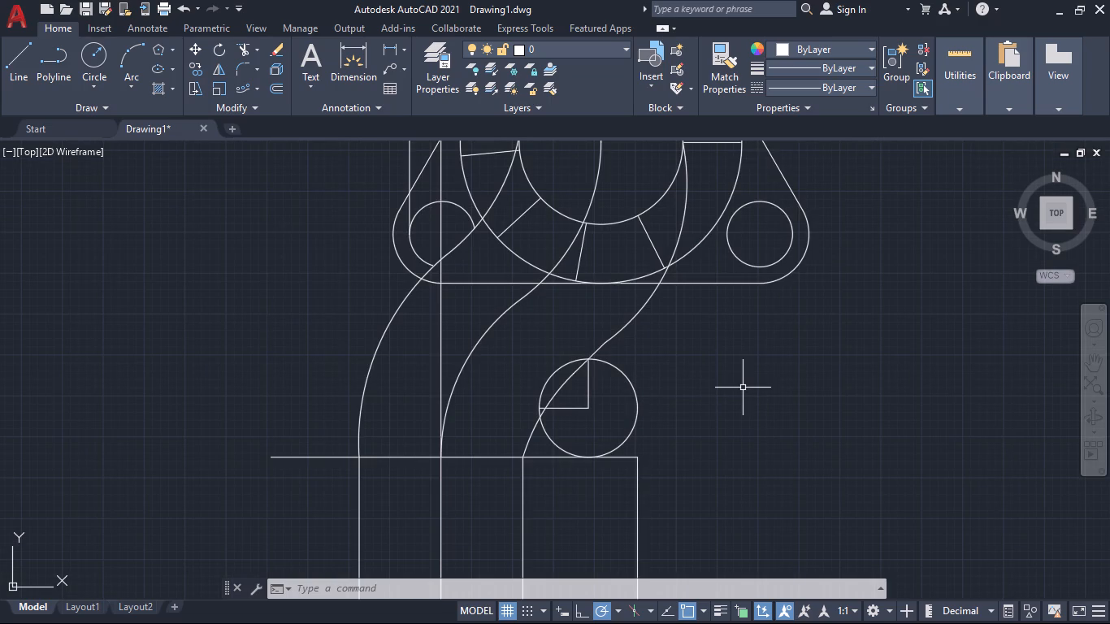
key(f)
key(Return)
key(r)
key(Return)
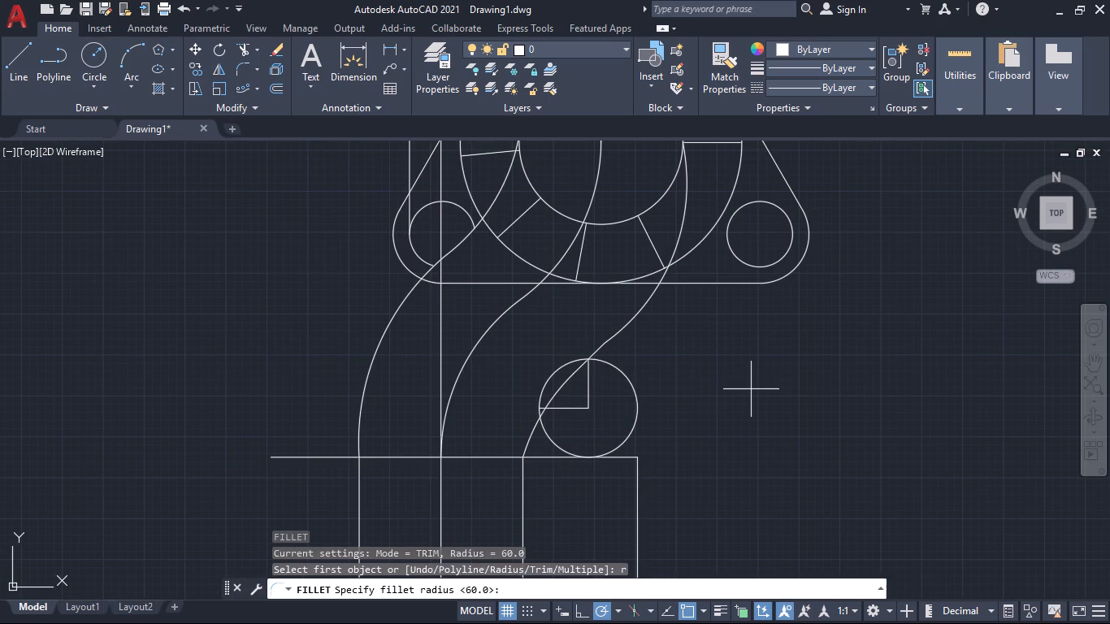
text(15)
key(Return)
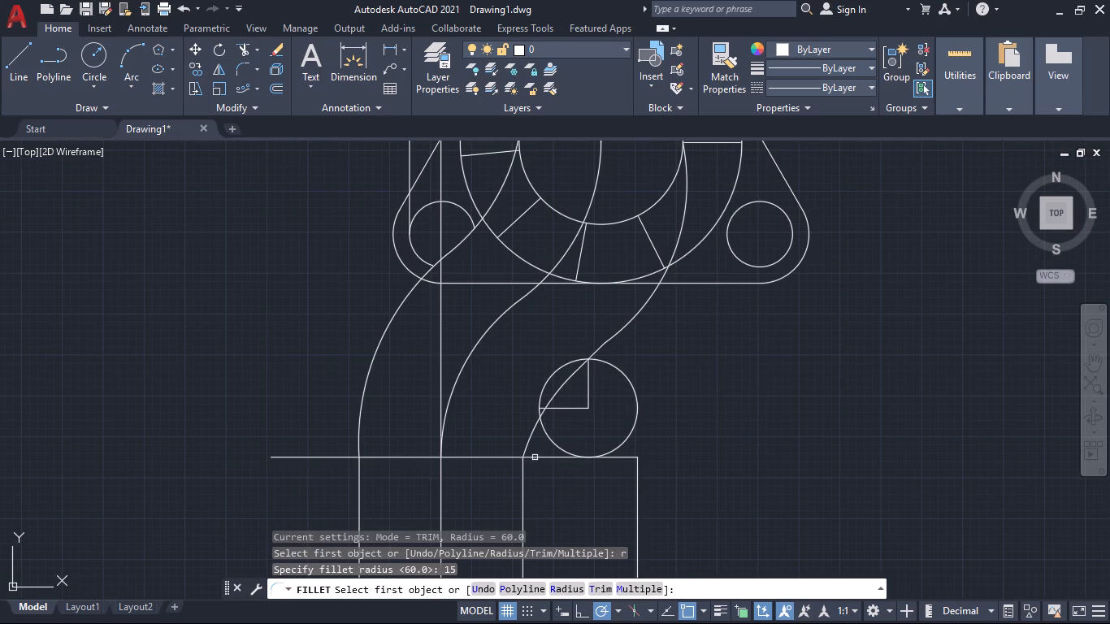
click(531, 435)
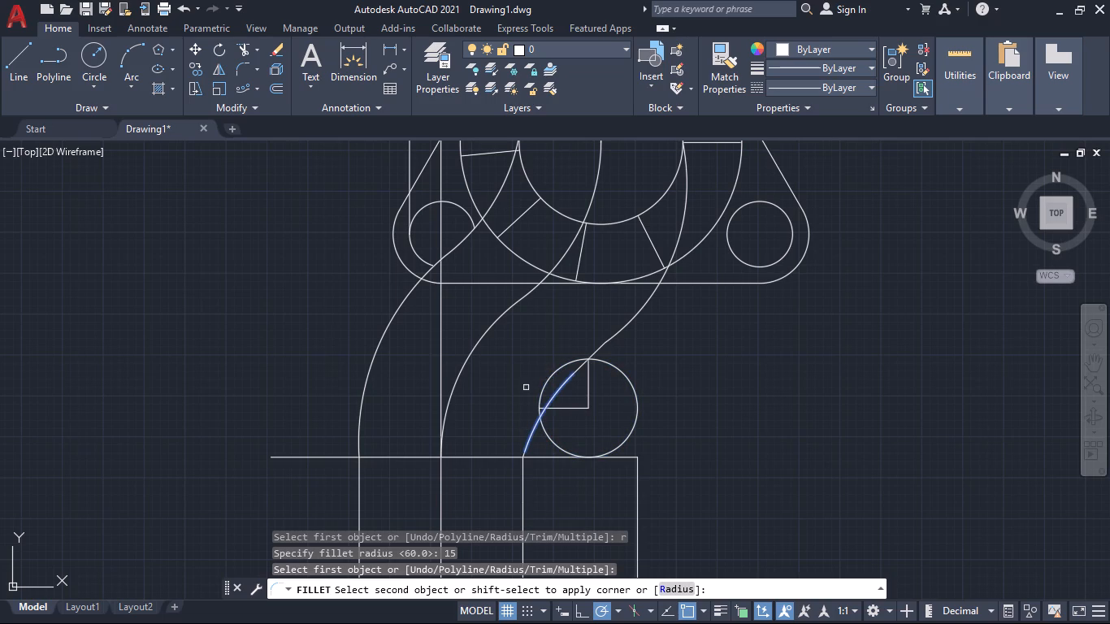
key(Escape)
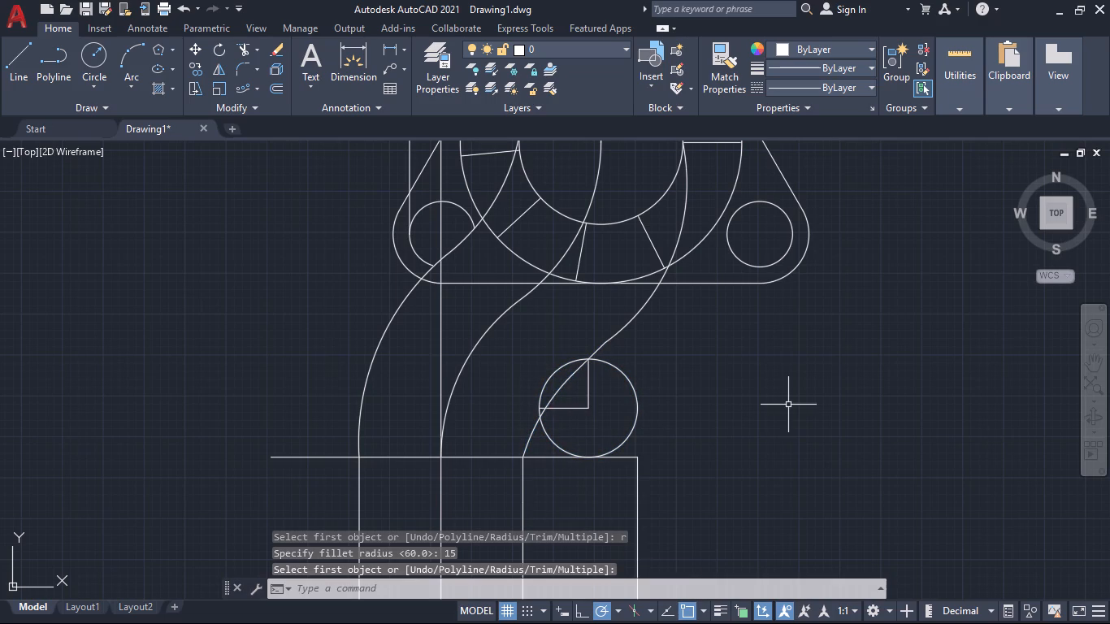
Draw a three-point arc from the inner vertical line's top at the base, through the small circle's left side, to the right-hand curve's lower end.
click(92, 54)
click(128, 60)
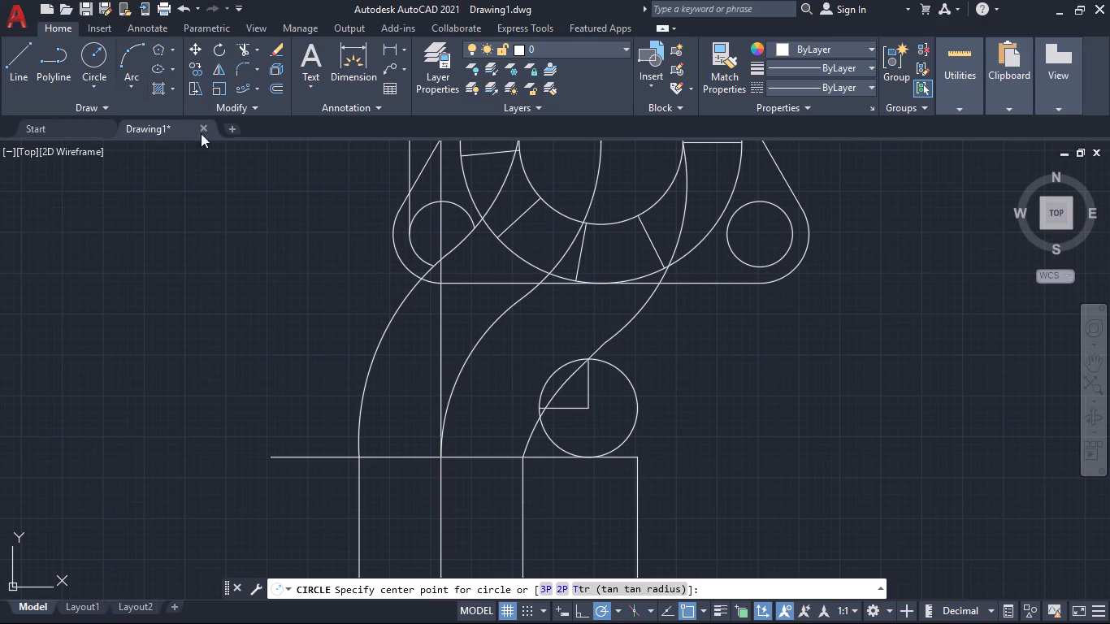
click(519, 459)
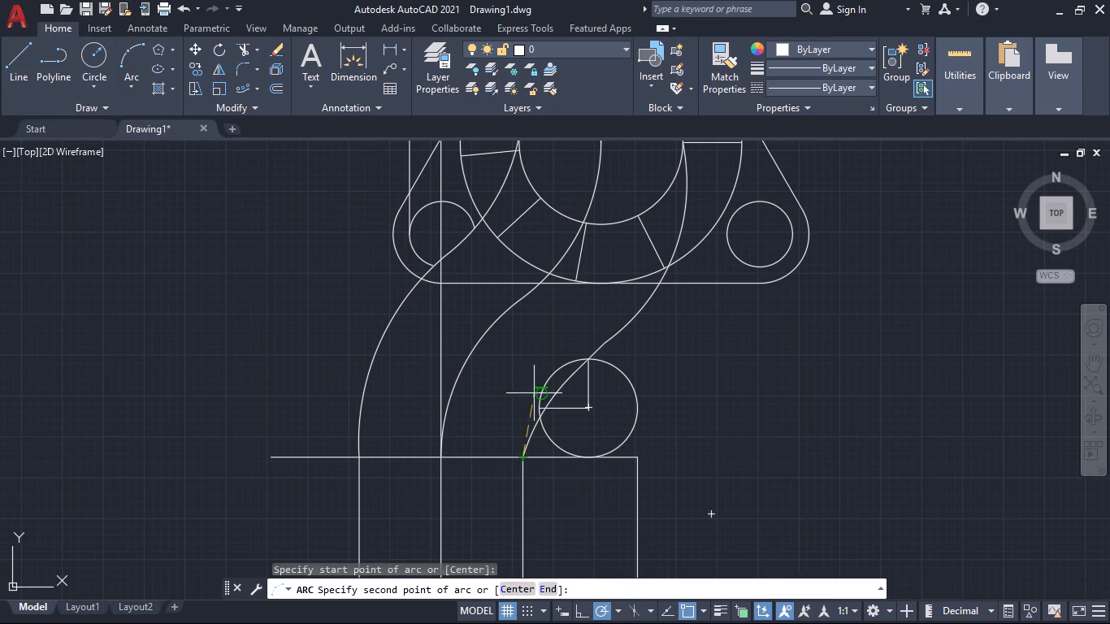
click(542, 394)
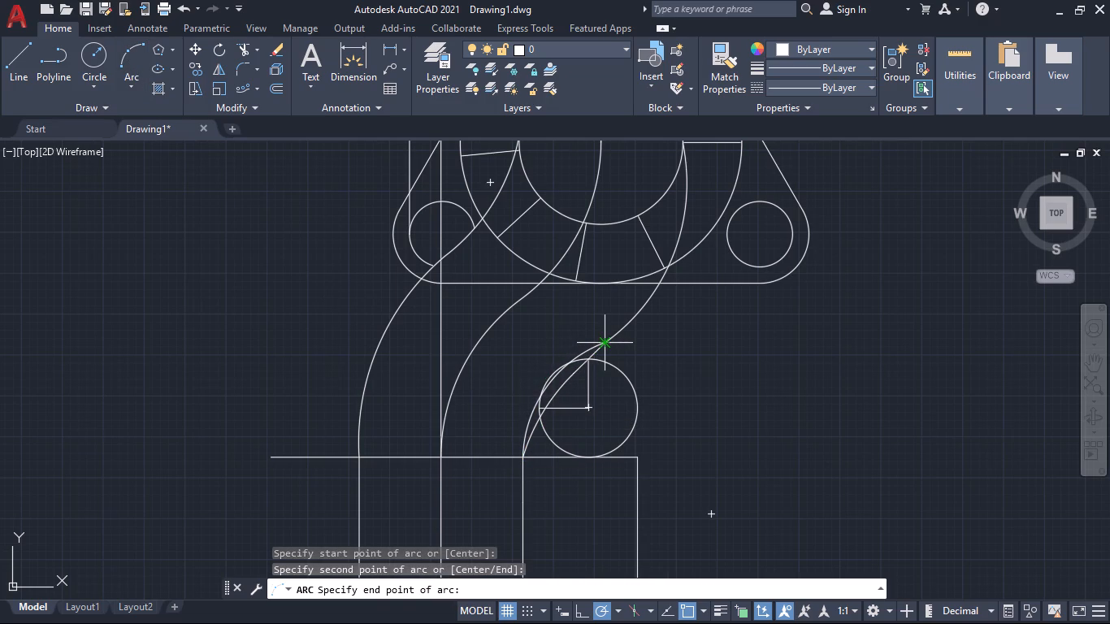
click(601, 344)
key(Escape)
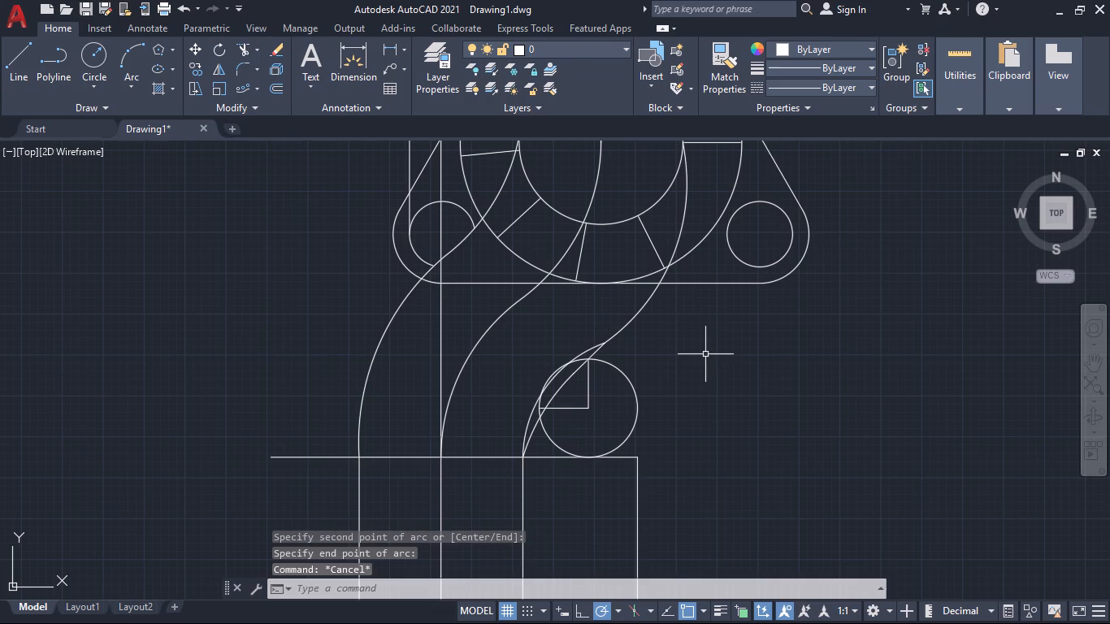
Trim away the small circle's right and lower portions together with the lines inside it.
text(tr)
key(Return)
click(696, 345)
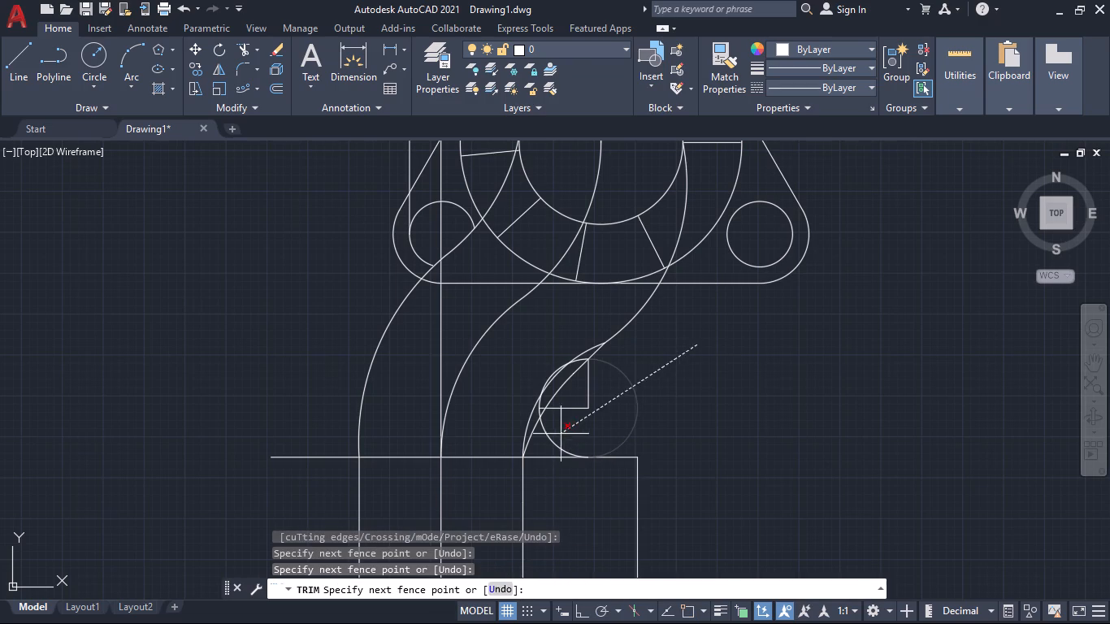
click(549, 441)
click(567, 404)
click(599, 376)
click(570, 406)
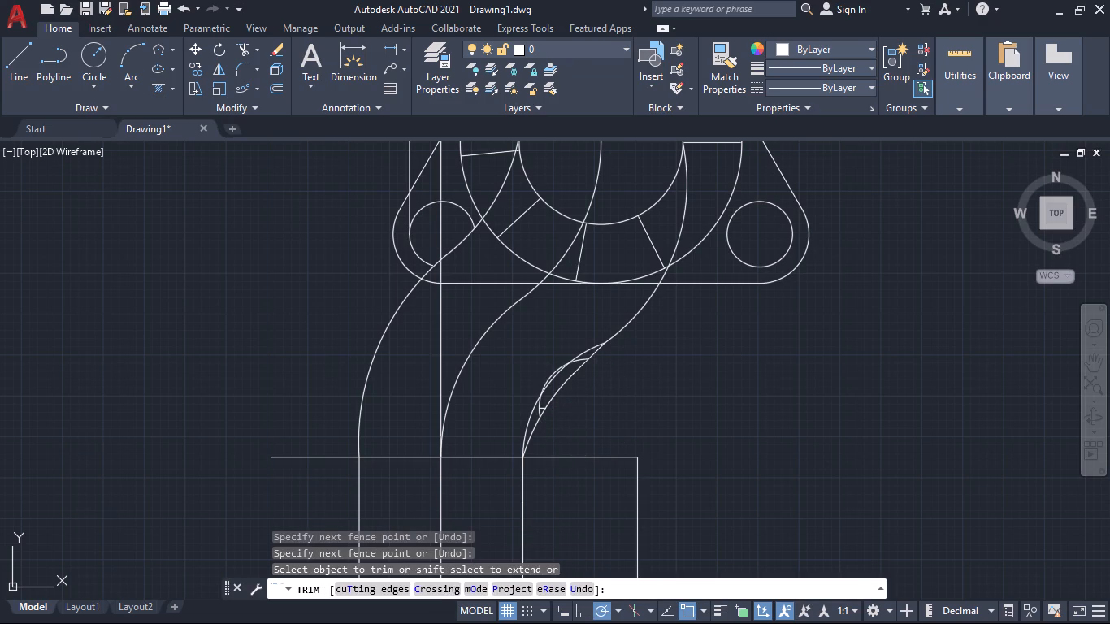
Trim the lower part of the old fillet arc and the leftover stub beside the new arc above the base.
scroll(535, 409, up, 4)
scroll(556, 390, down, 3)
click(557, 388)
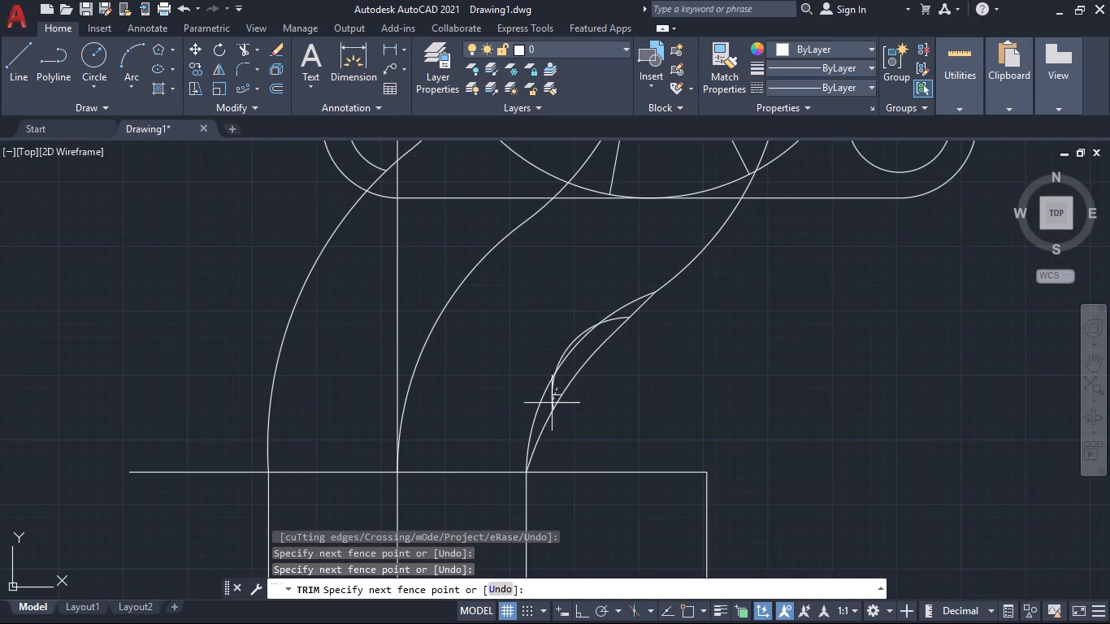
click(540, 449)
scroll(527, 470, up, 5)
click(522, 452)
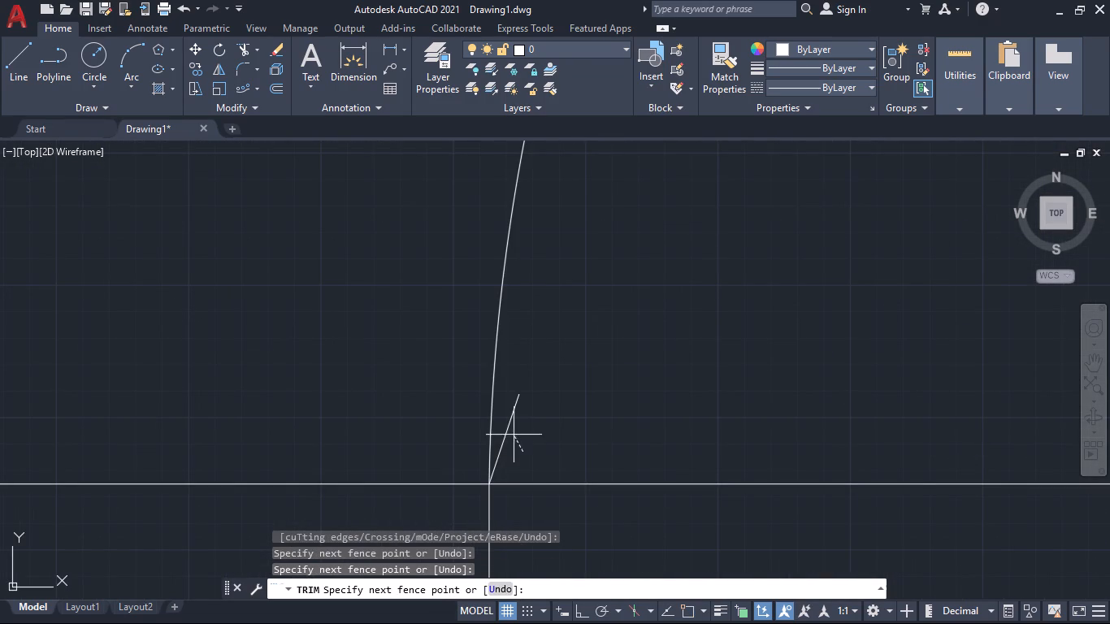
click(508, 413)
Trim away the leftover fillet arc pieces, the short diagonal line and the overlapping curve segment at the junction of the pipe's right-hand curves.
scroll(637, 381, down, 4)
middle_drag(736, 293, 623, 463)
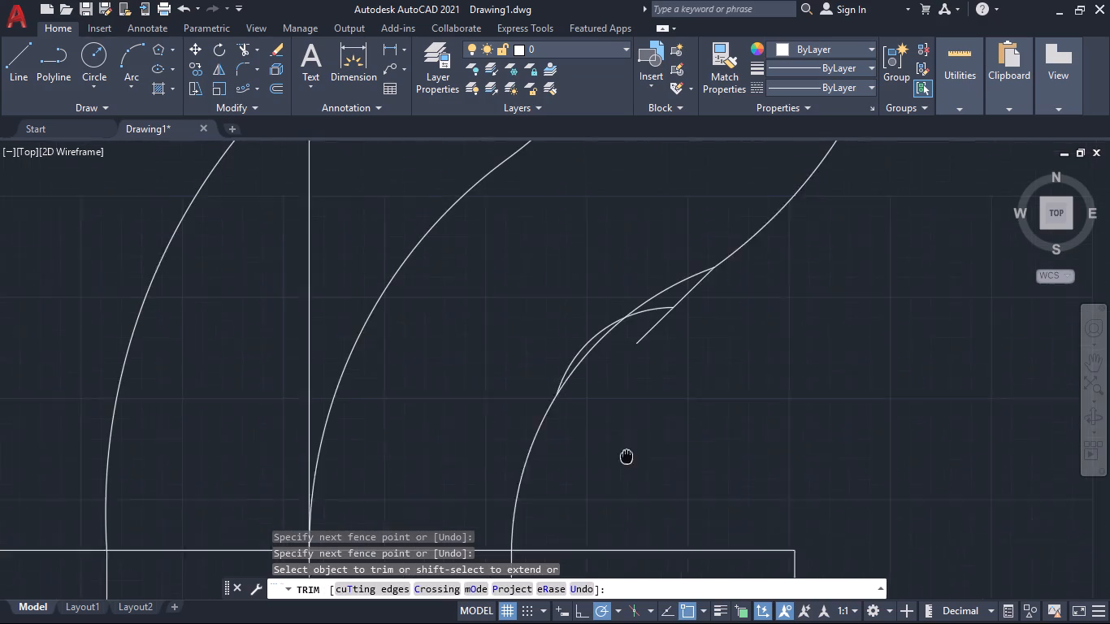
middle_drag(623, 463, 617, 473)
click(579, 364)
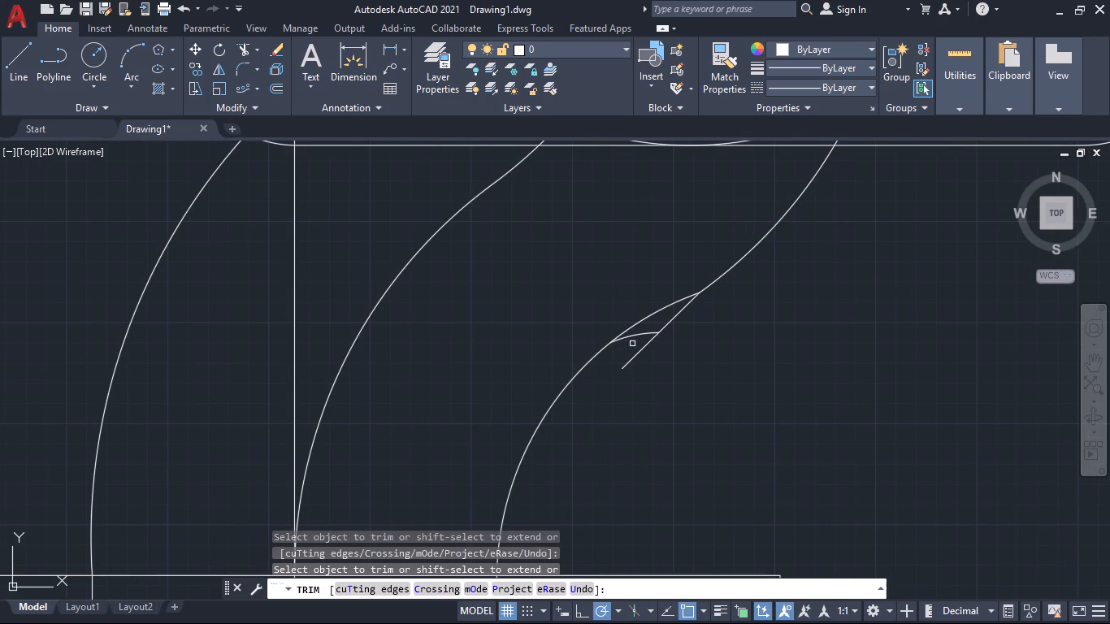
click(636, 339)
click(654, 334)
click(658, 334)
click(653, 331)
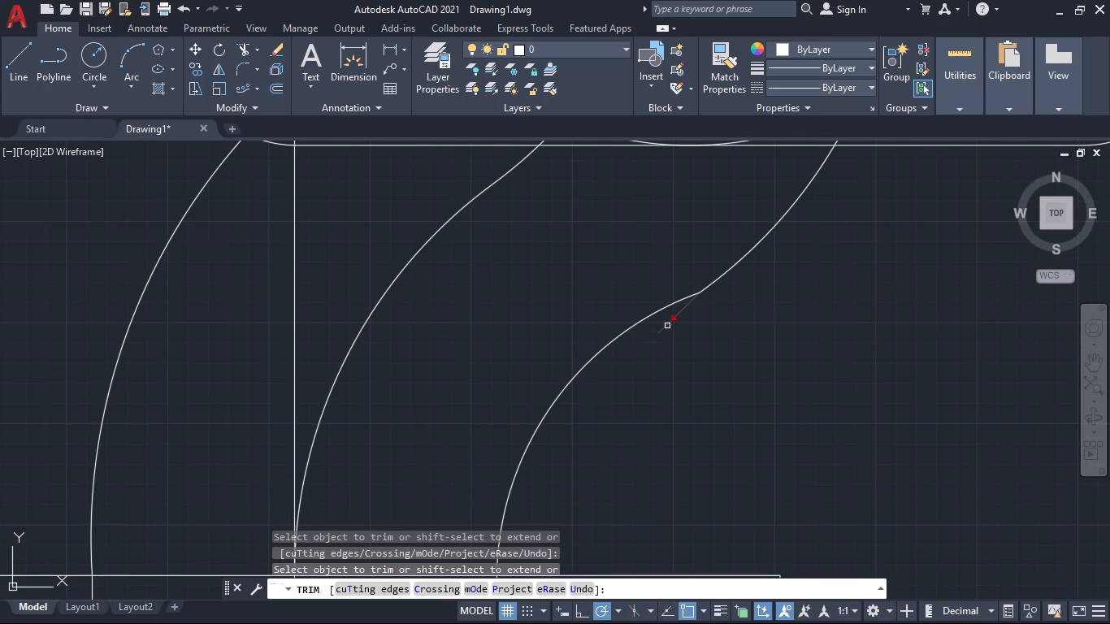
click(673, 319)
scroll(706, 343, down, 3)
middle_drag(771, 362, 726, 373)
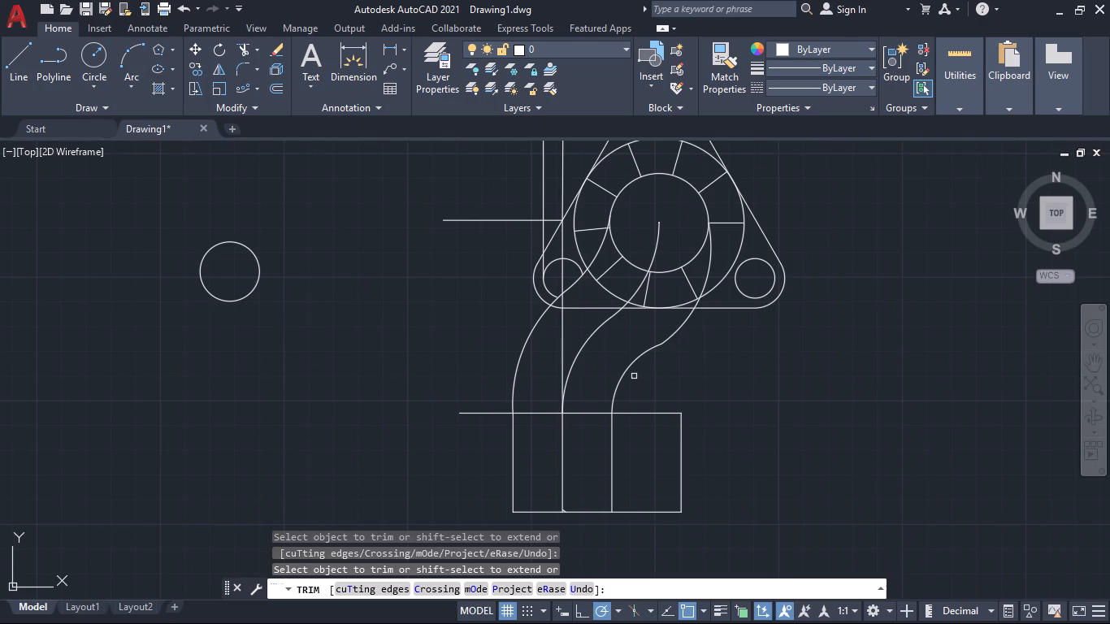
shift+click(678, 331)
key(Escape)
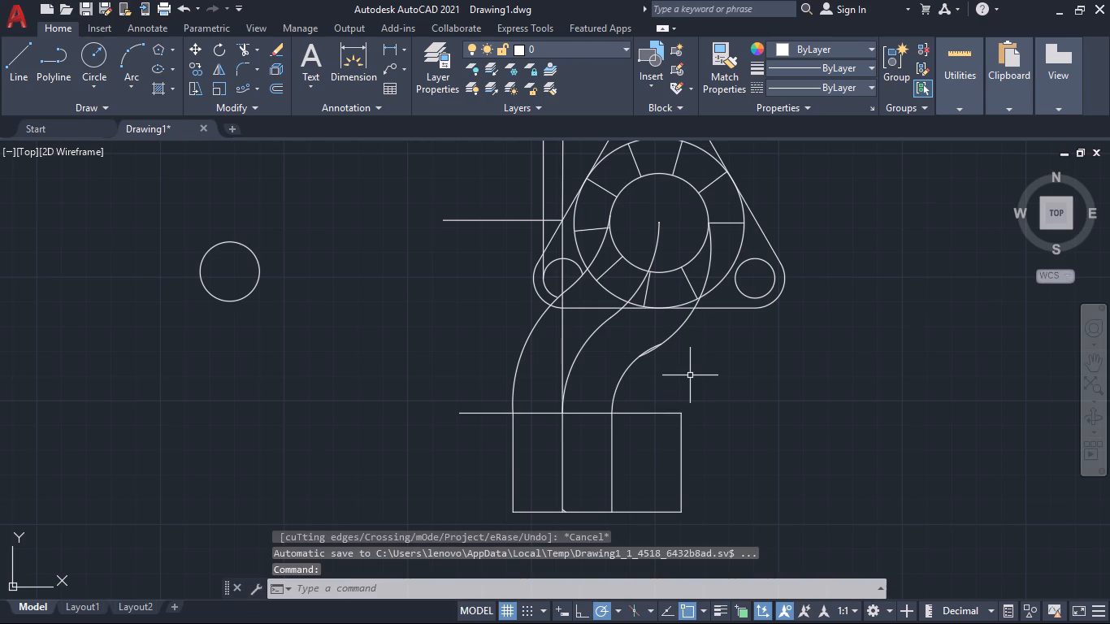
Fillet the pipe's right-hand lower arc and the curve above it with a 15 mm radius.
key(f)
key(Return)
key(r)
key(Return)
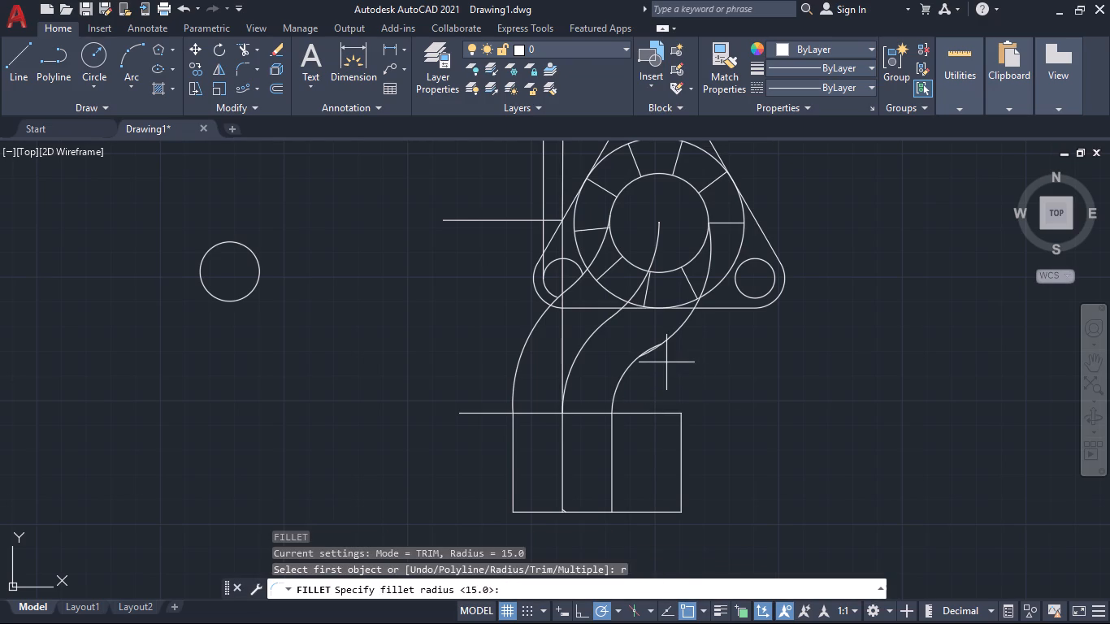
key(Return)
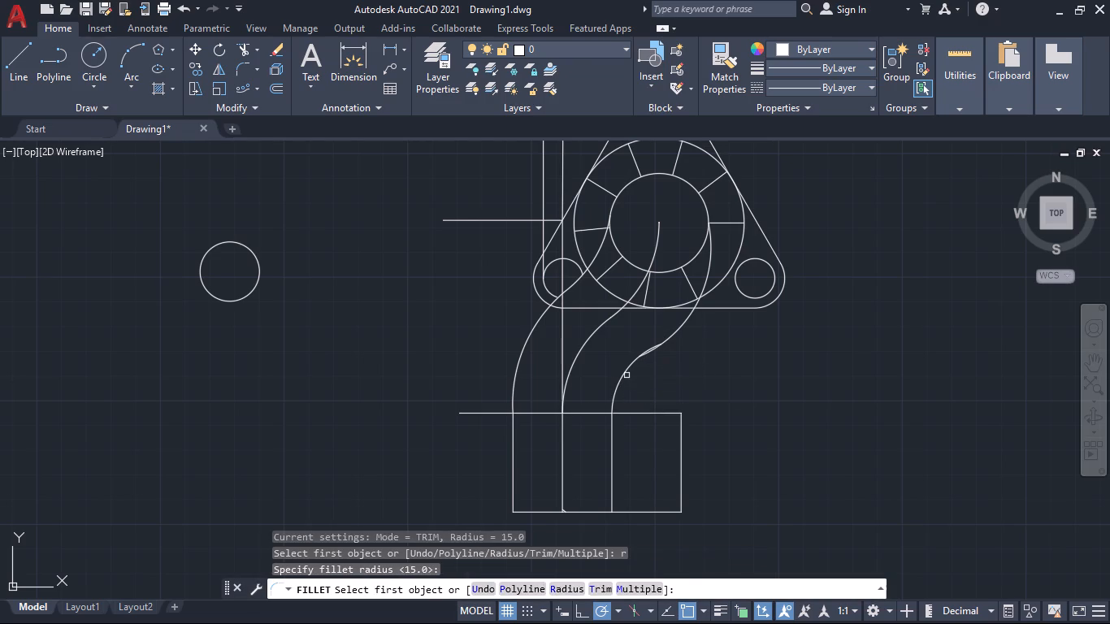
click(629, 370)
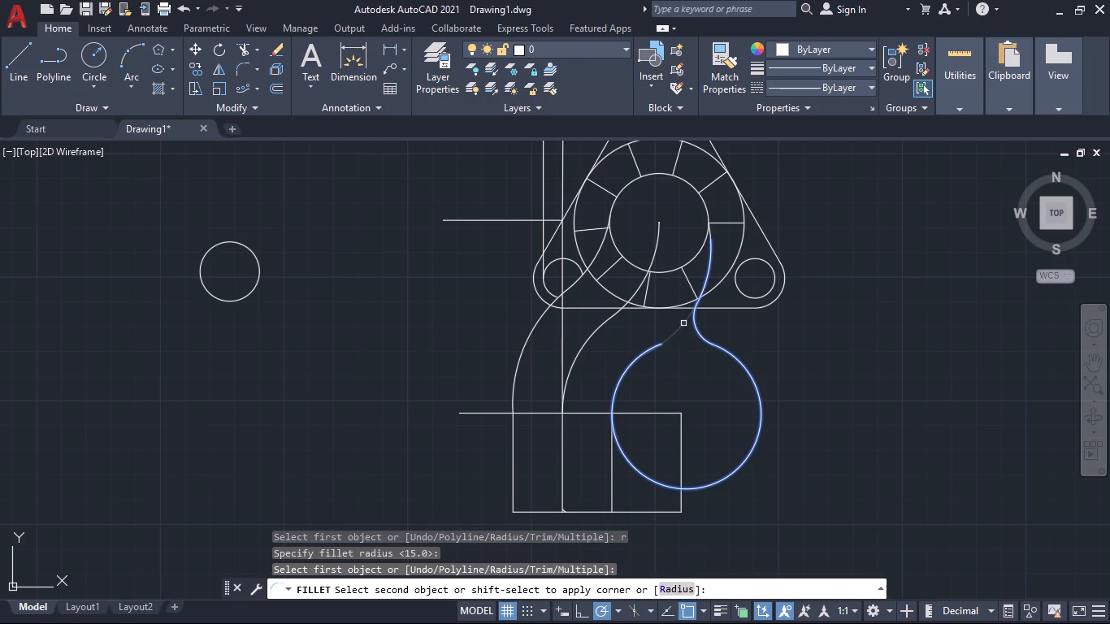
scroll(670, 364, up, 3)
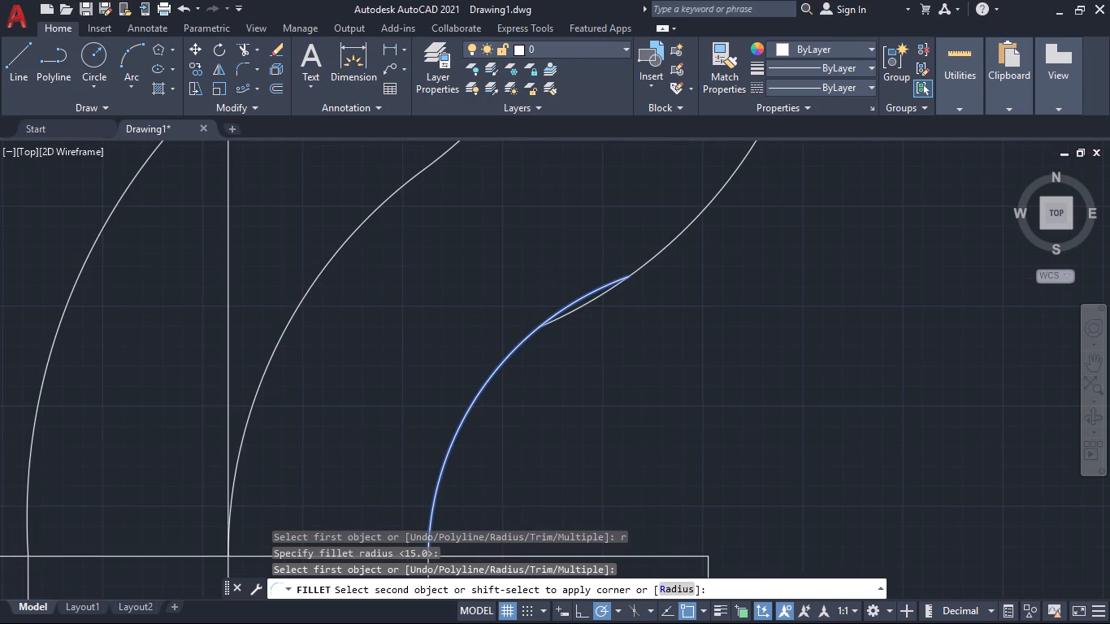
click(595, 301)
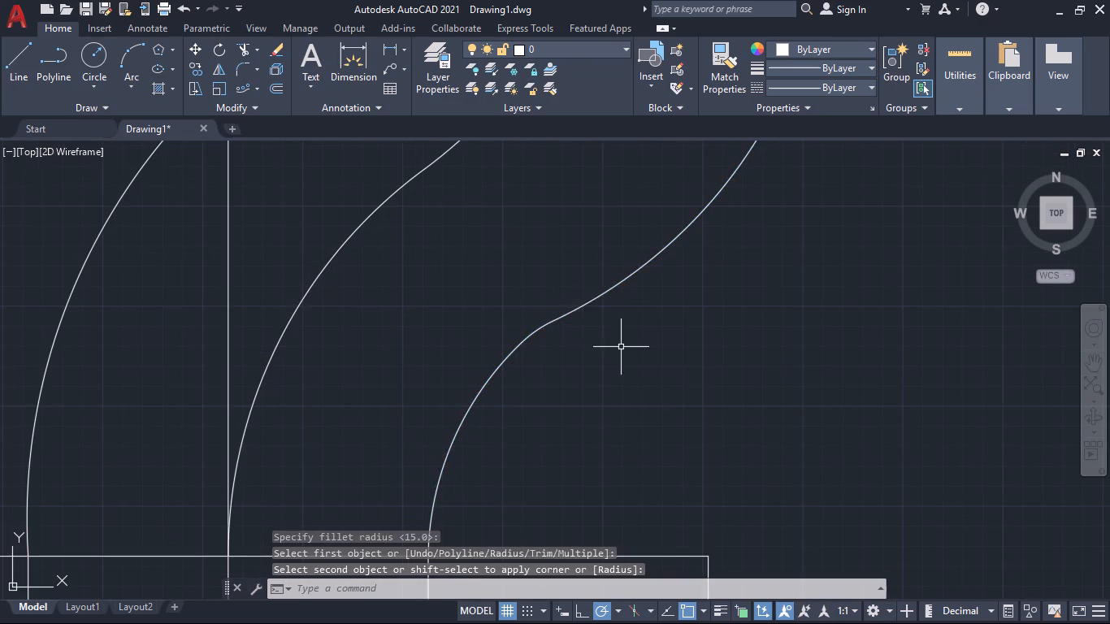
Trim away the base rectangle's outer right vertical line and the horizontal overhangs beyond the pipe's right edge.
scroll(628, 365, down, 2)
middle_drag(637, 383, 646, 405)
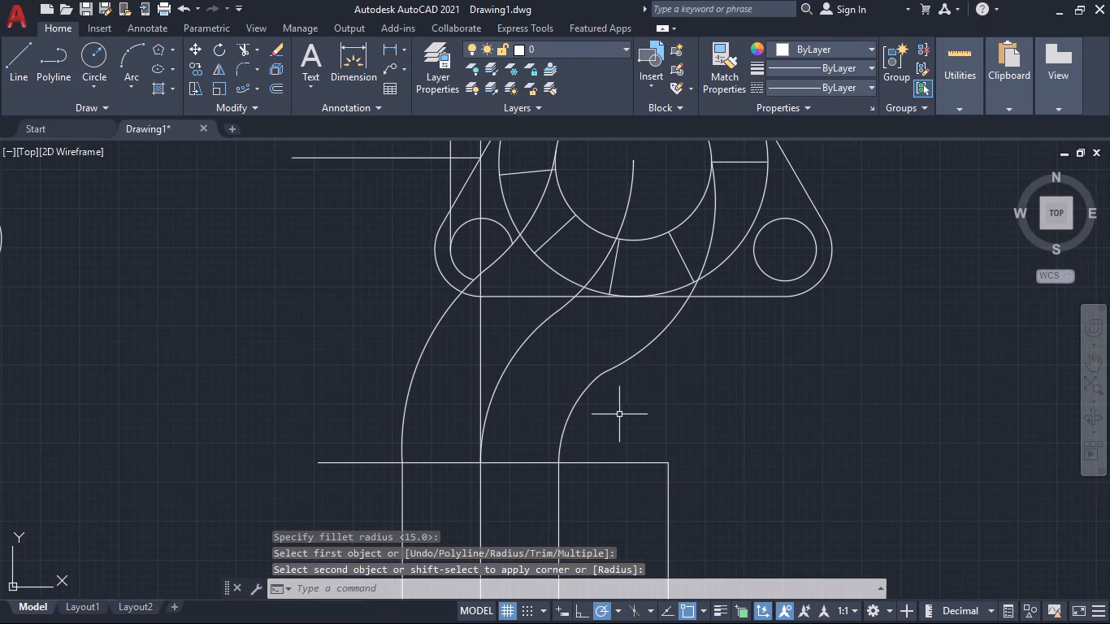
middle_drag(618, 413, 606, 422)
scroll(606, 422, down, 1)
scroll(777, 418, down, 2)
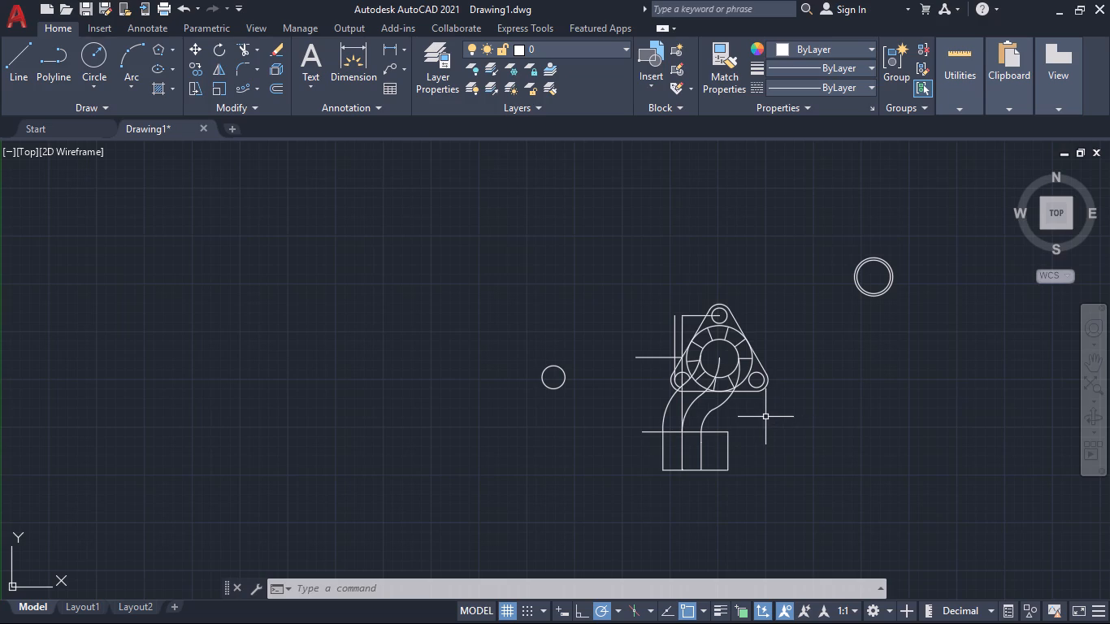
middle_drag(765, 416, 775, 436)
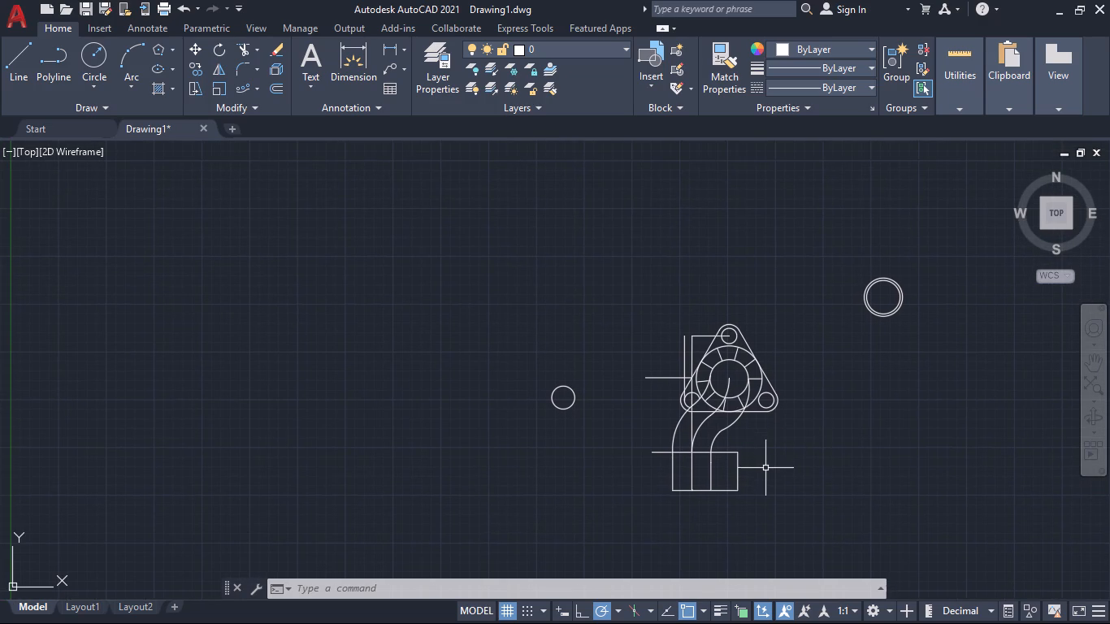
text(tr)
key(Return)
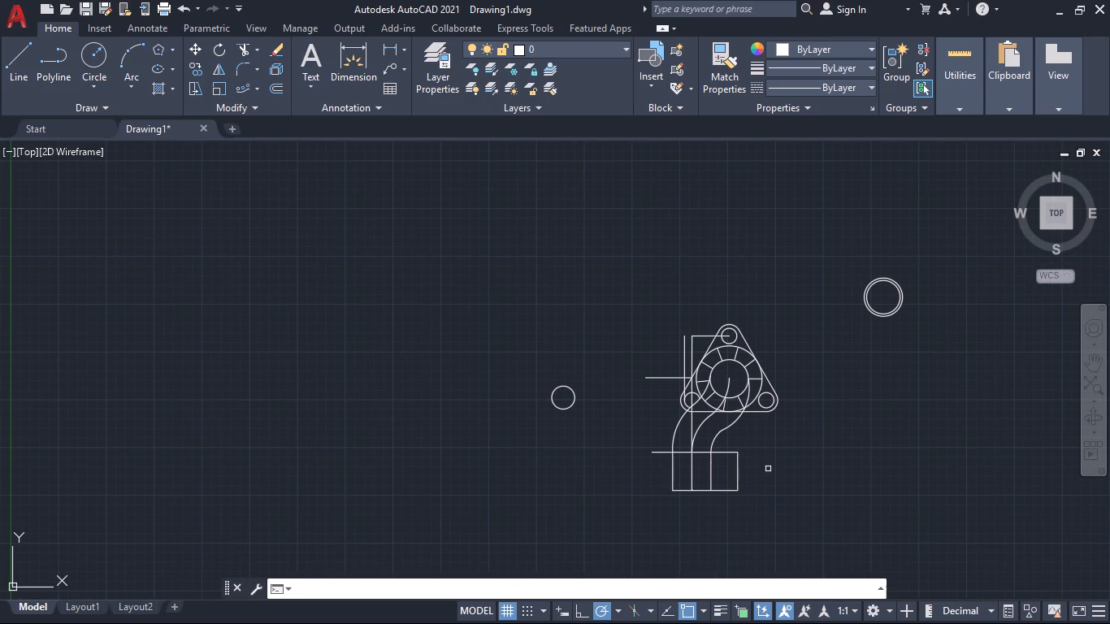
click(738, 471)
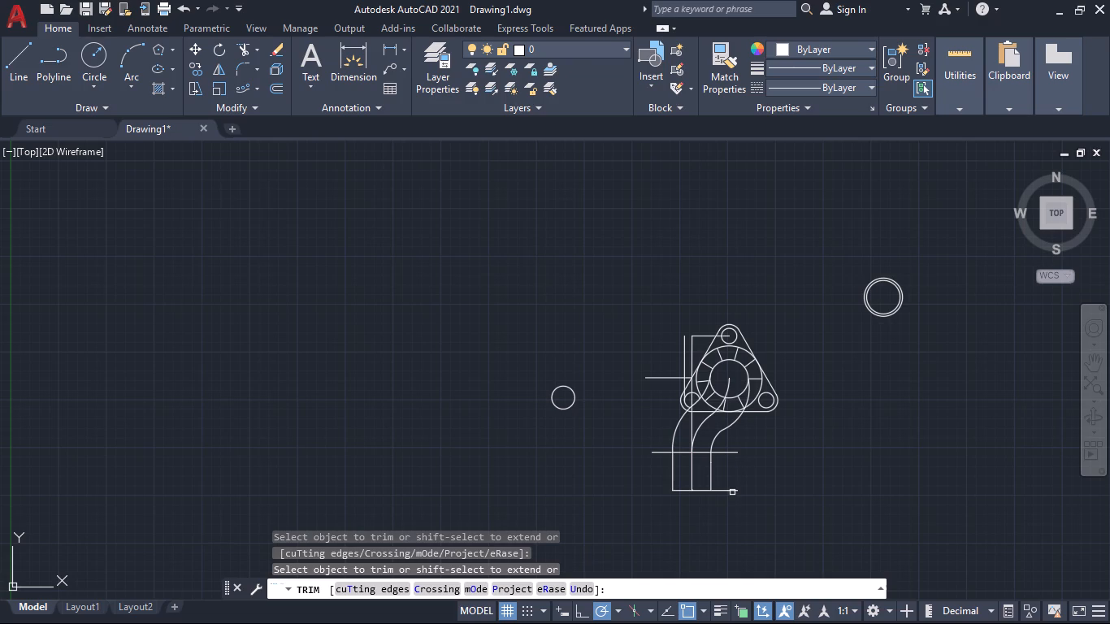
click(731, 493)
click(732, 458)
click(733, 449)
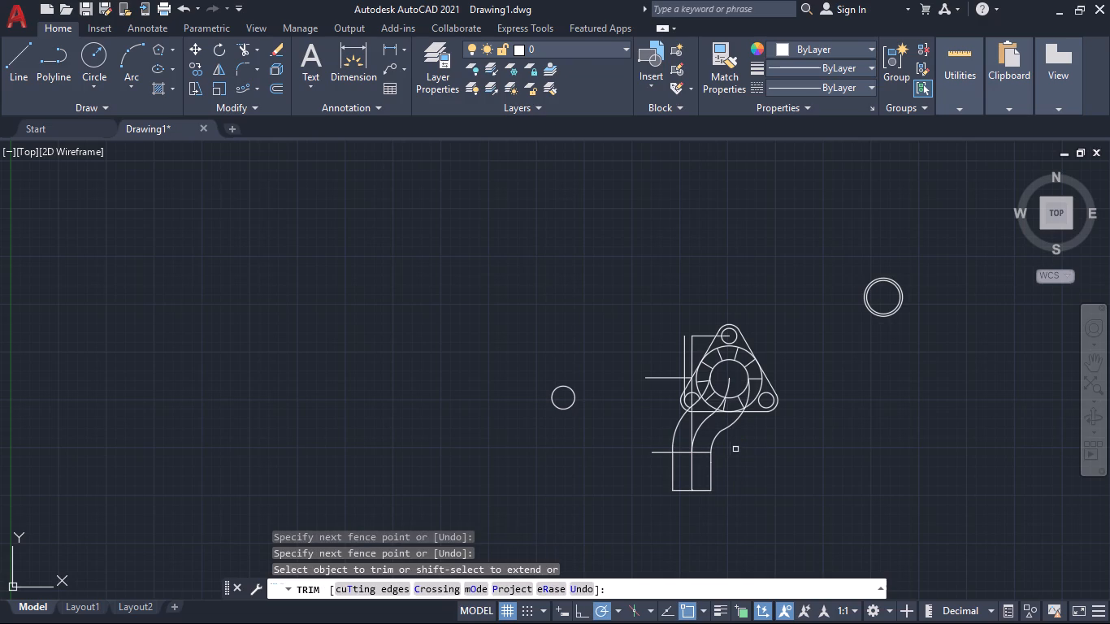
middle_drag(782, 456, 785, 482)
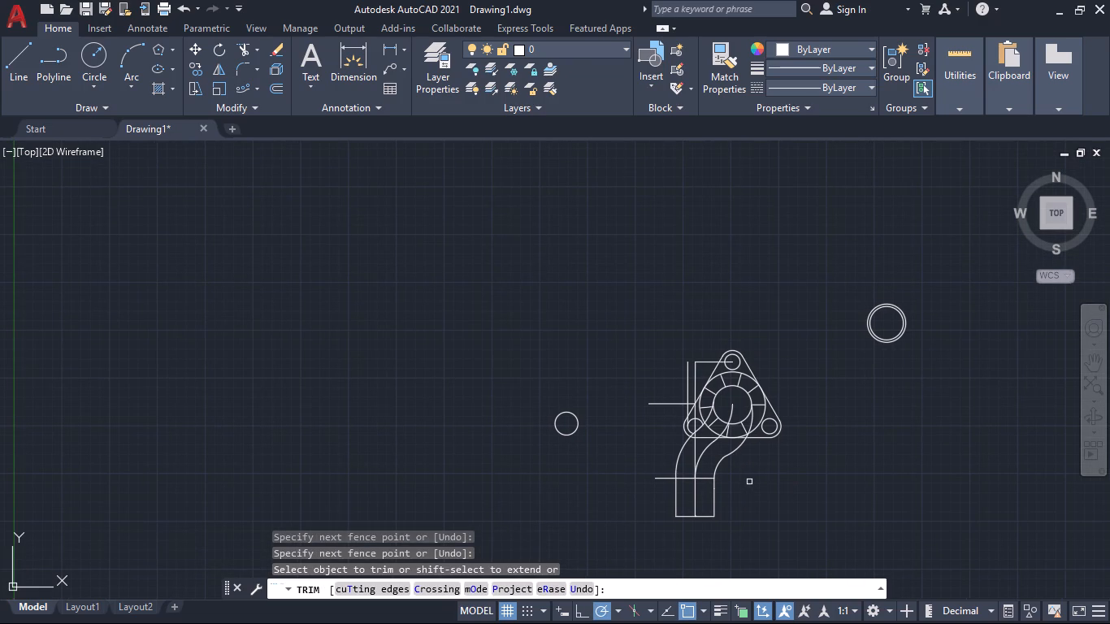
middle_drag(747, 479, 731, 515)
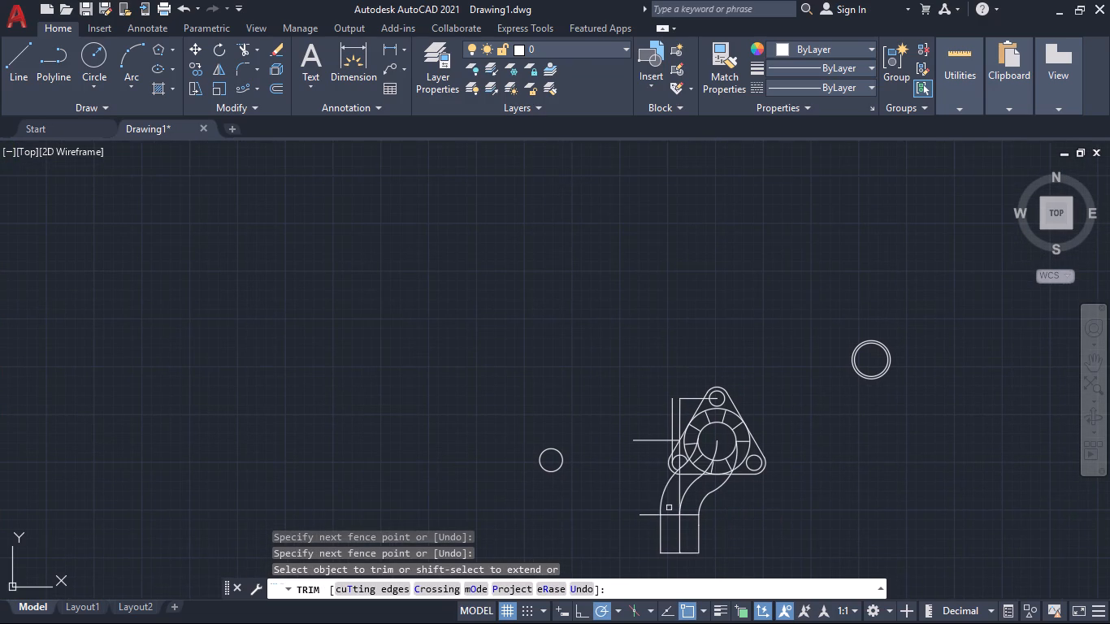
scroll(716, 512, up, 3)
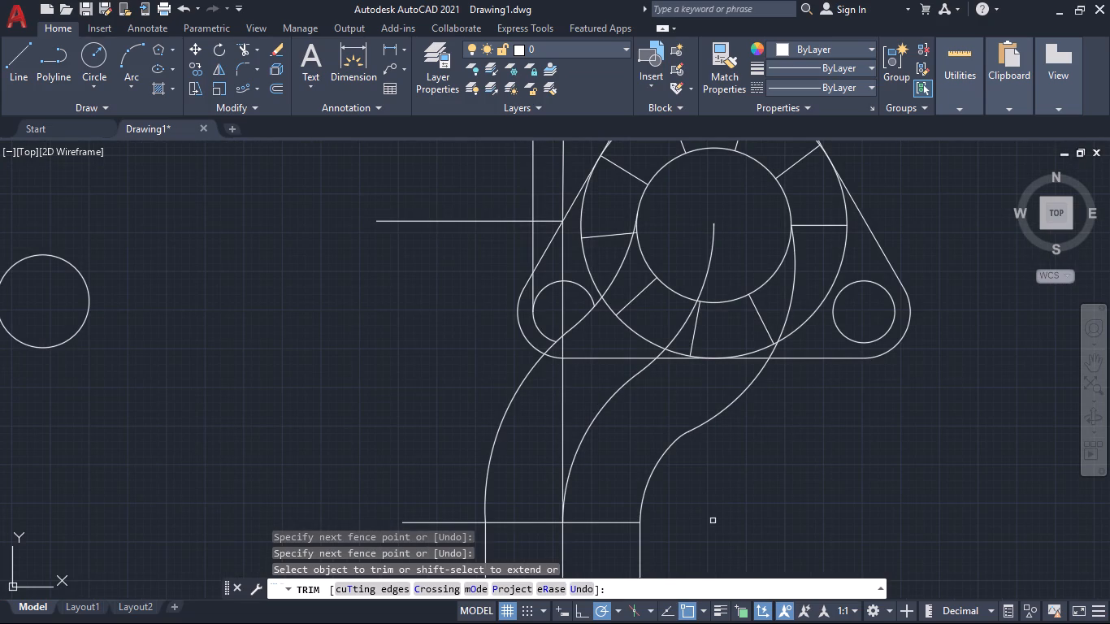
key(Escape)
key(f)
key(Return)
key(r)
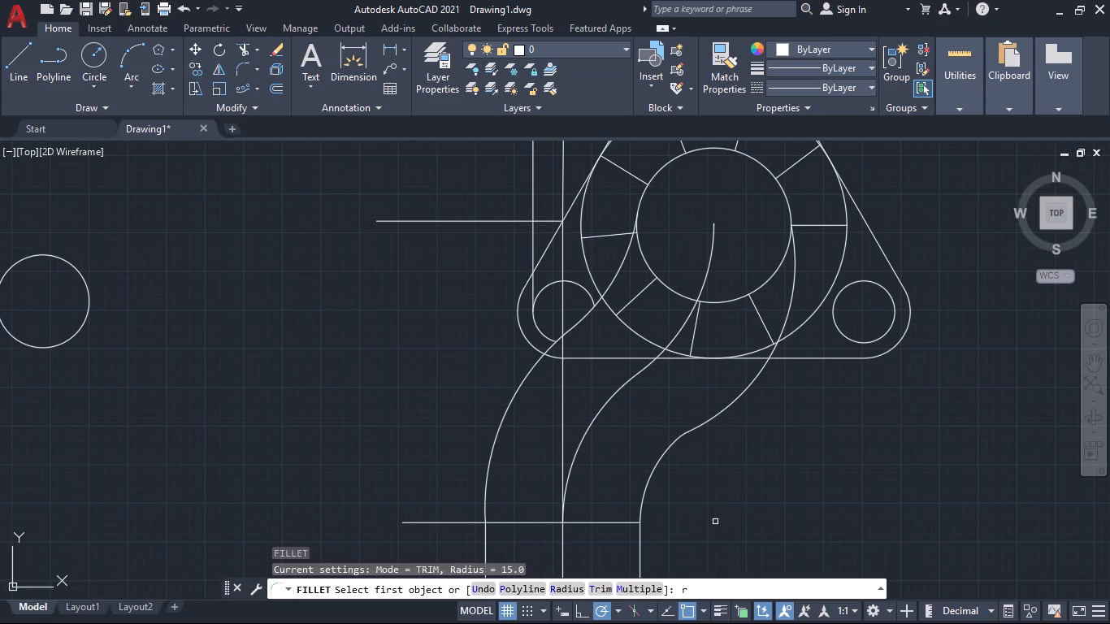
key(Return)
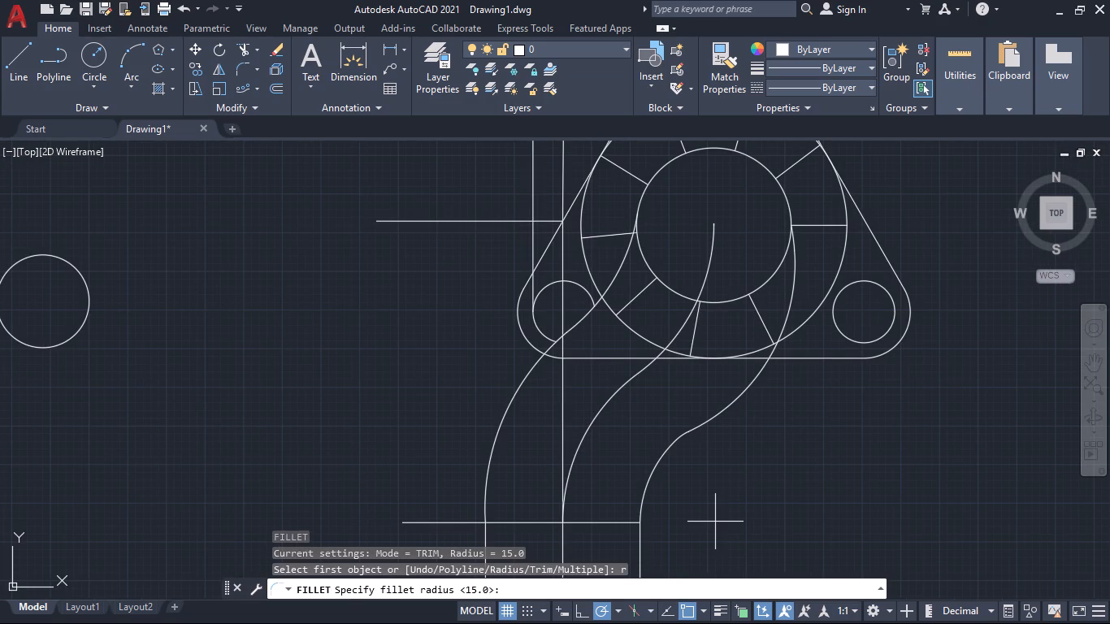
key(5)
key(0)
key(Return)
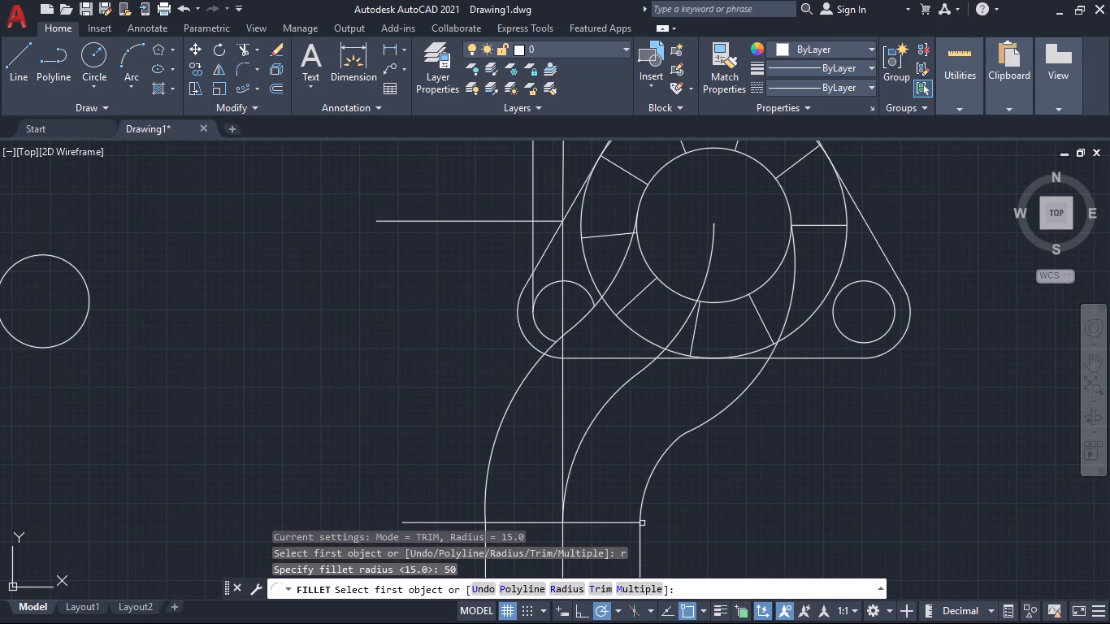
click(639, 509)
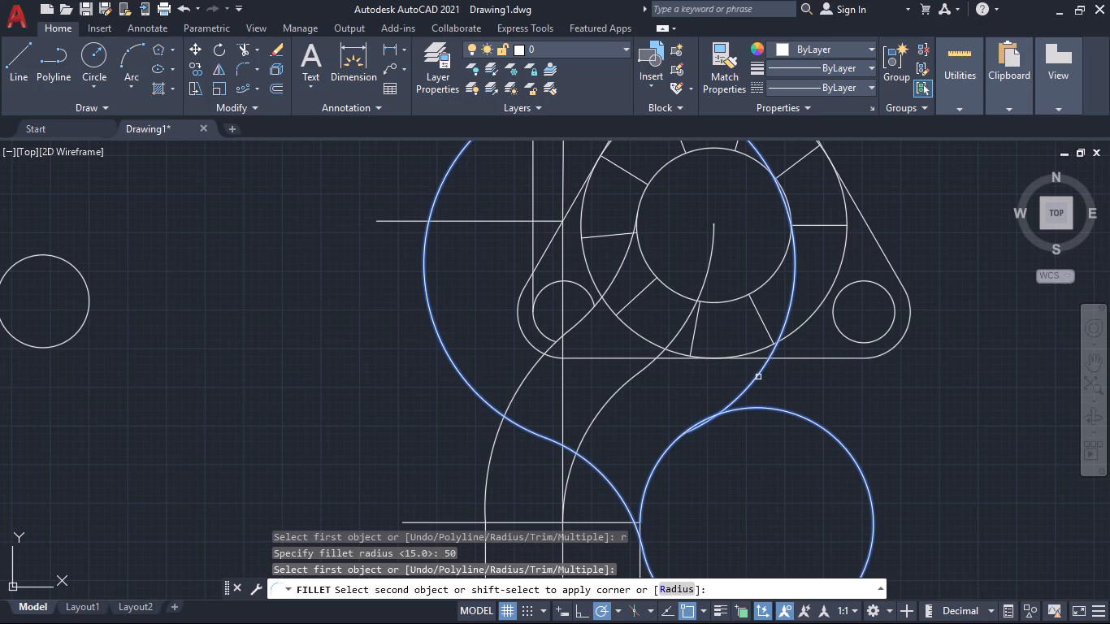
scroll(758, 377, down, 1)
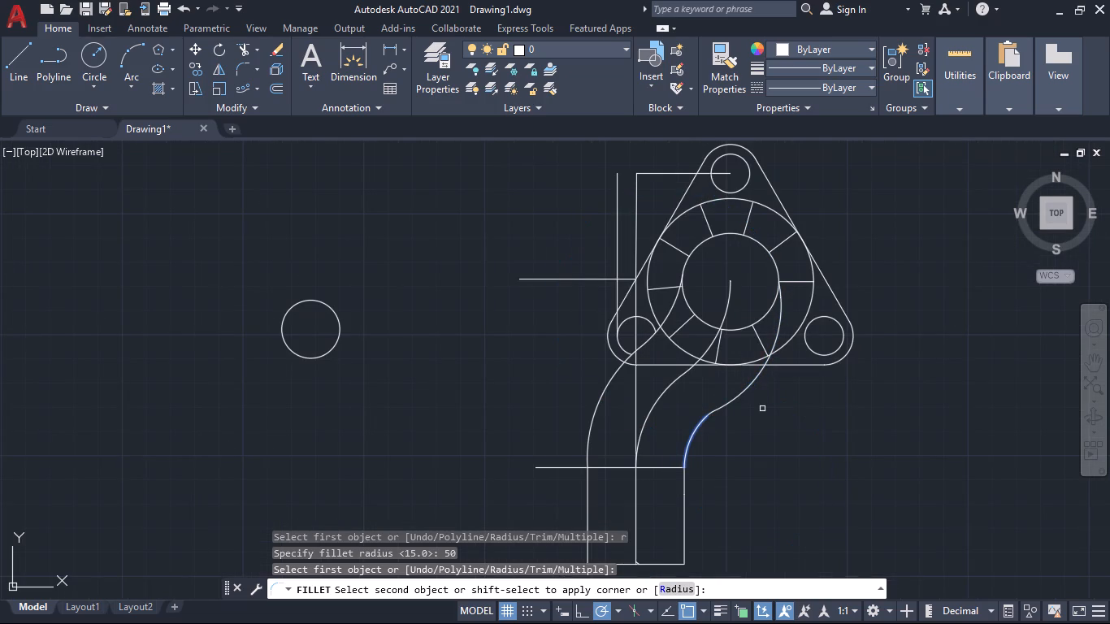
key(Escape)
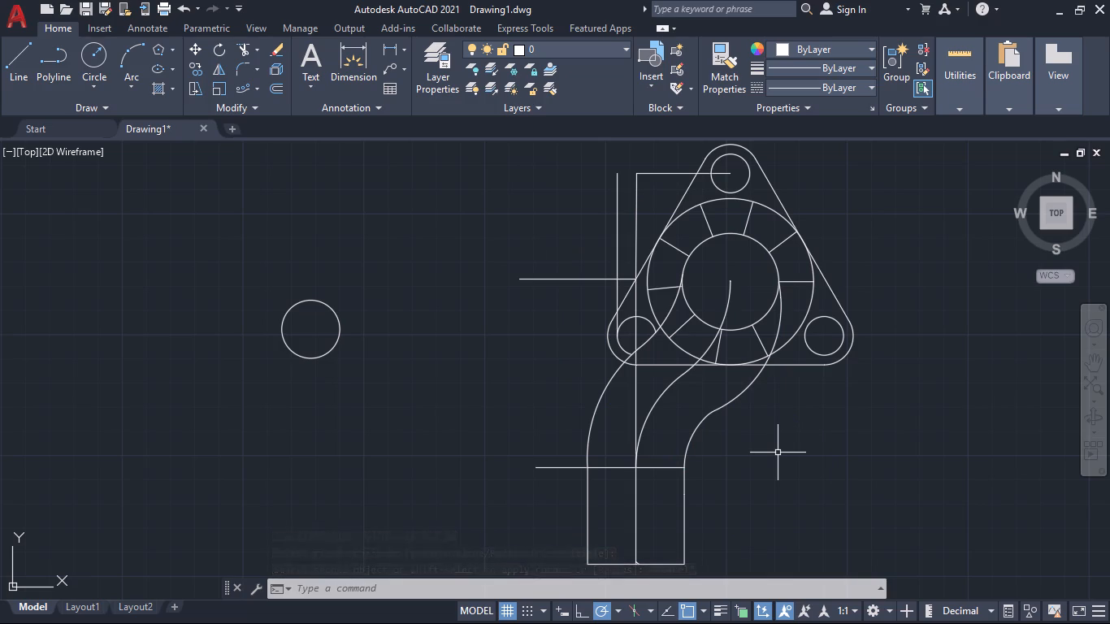
Stretch the midpoint of the pipe's right-hand lower arc inward toward the pipe's centre line to increase its curvature.
middle_drag(790, 453, 779, 442)
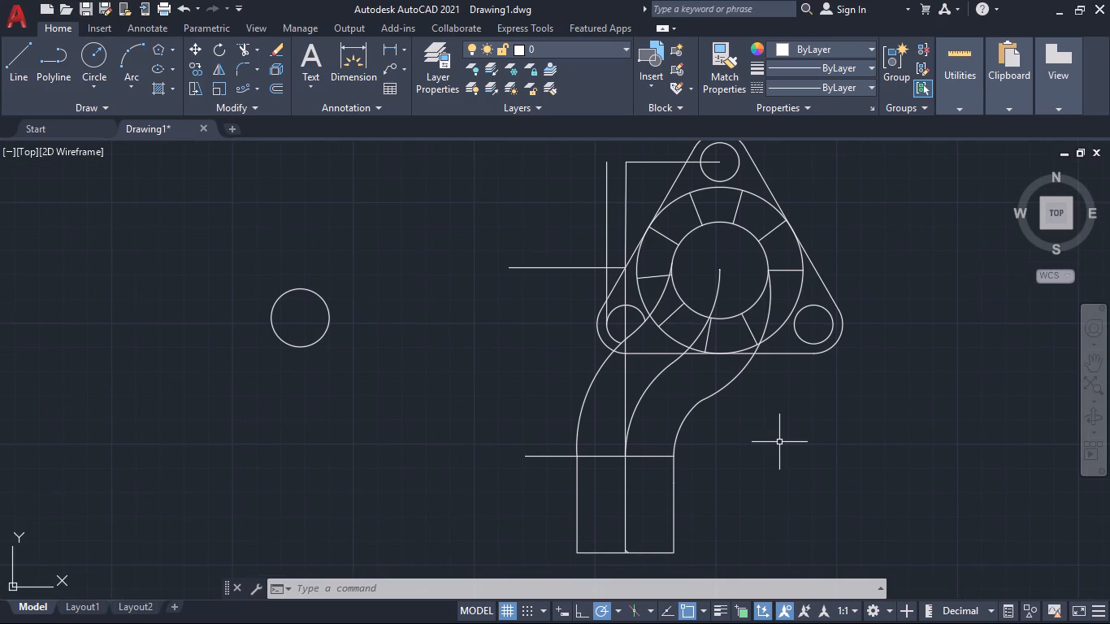
middle_drag(784, 447, 763, 432)
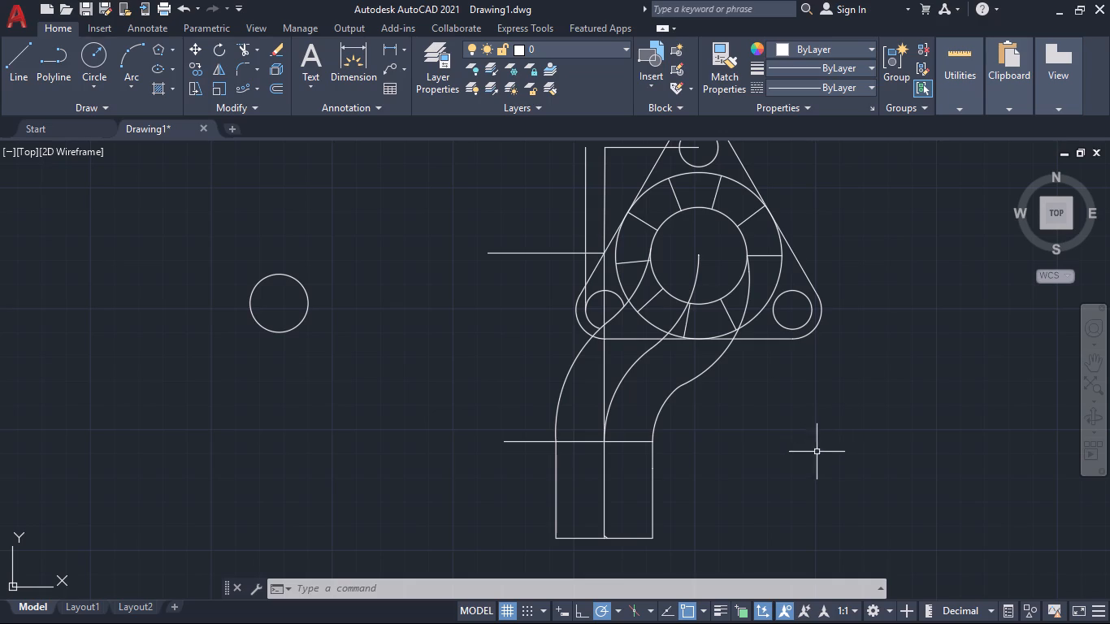
click(655, 426)
click(661, 417)
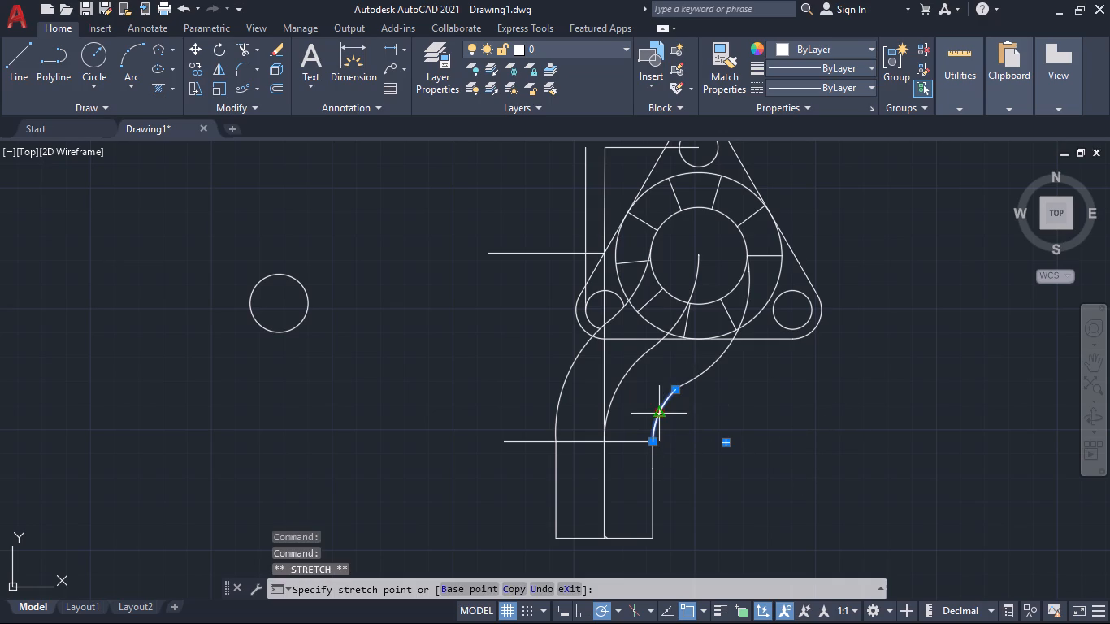
scroll(651, 409, up, 3)
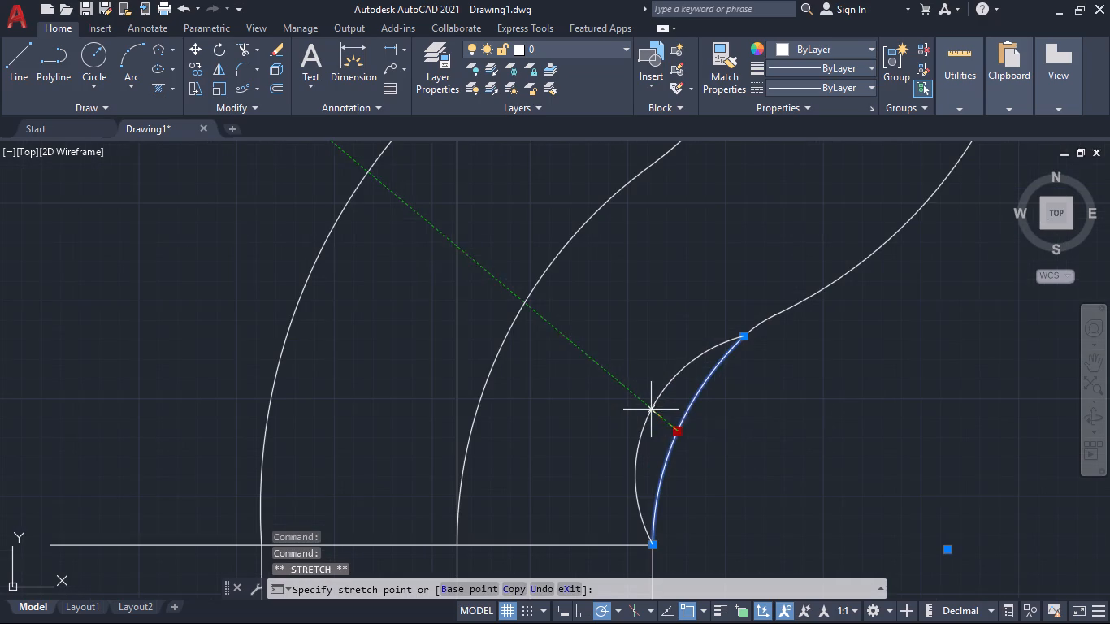
click(649, 432)
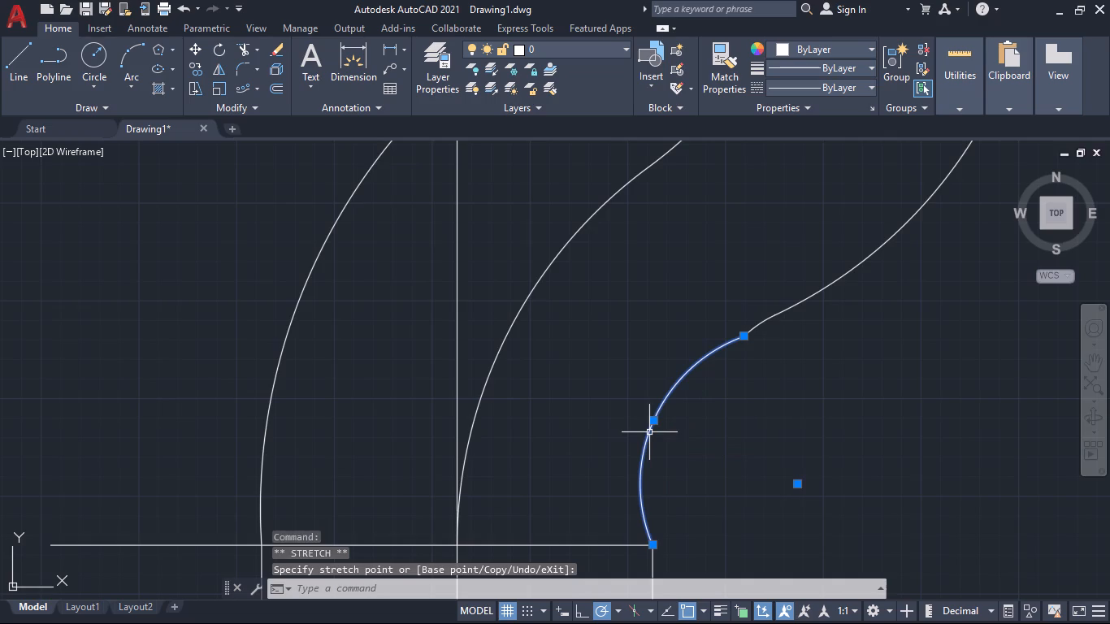
scroll(689, 438, down, 3)
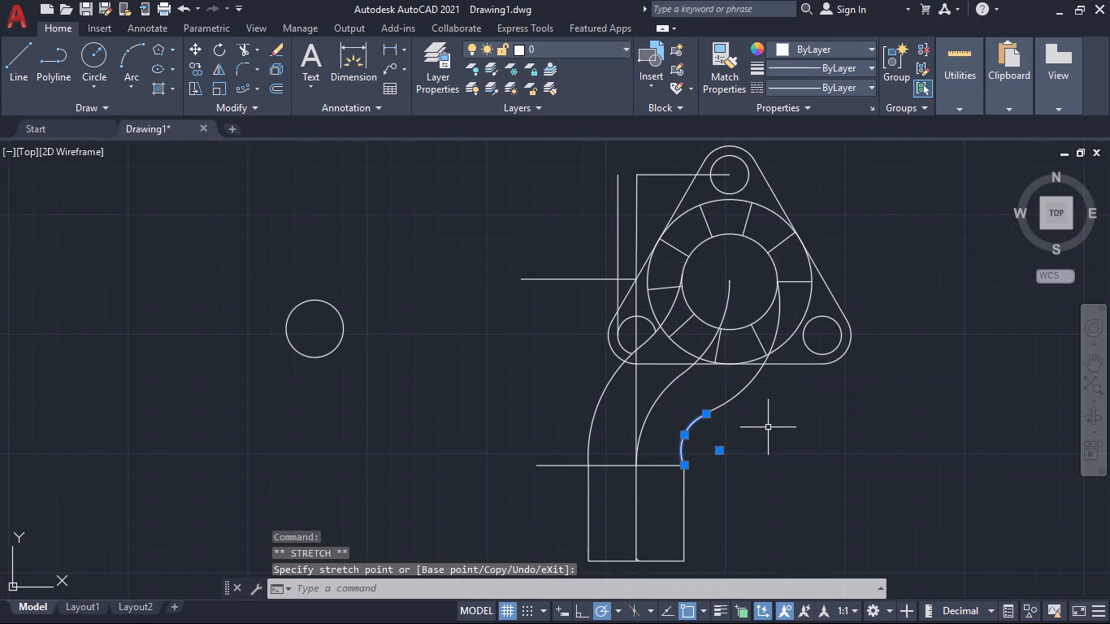
key(Escape)
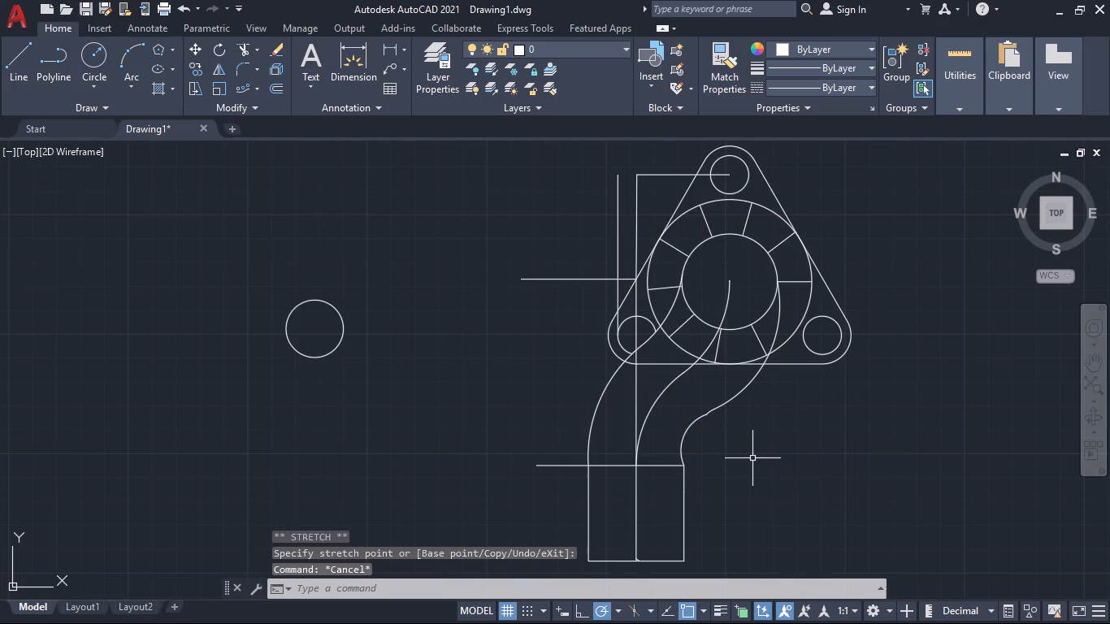
Delete the short fillet arc joining the pipe's right-hand lower arc to the curve above it.
scroll(752, 457, up, 2)
scroll(673, 415, up, 1)
middle_drag(668, 411, 710, 524)
scroll(653, 446, up, 1)
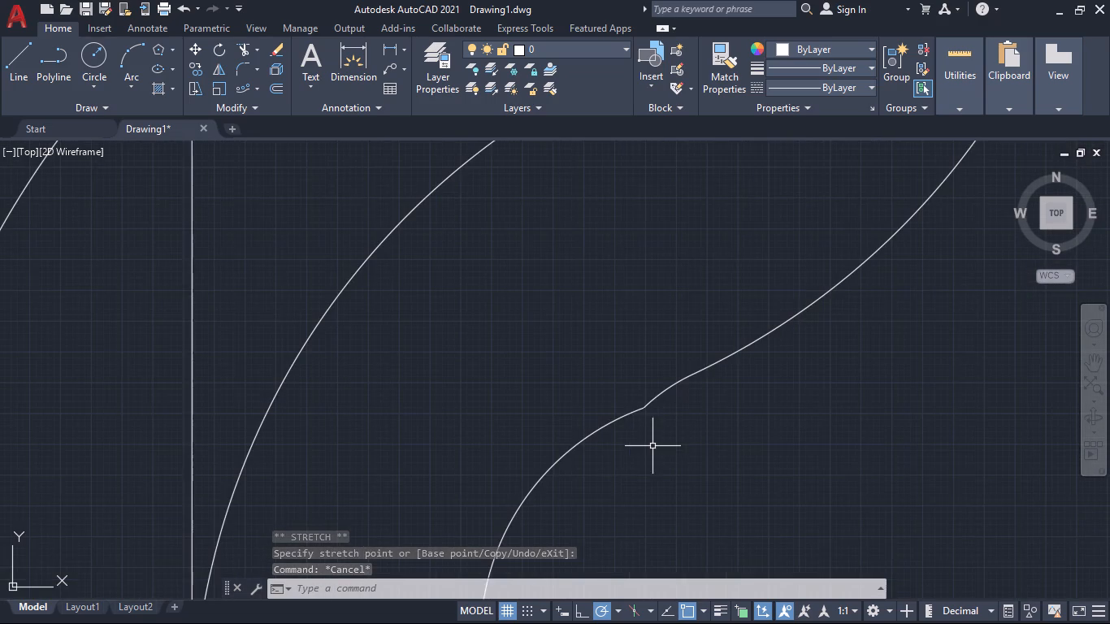
middle_drag(653, 442, 669, 479)
click(646, 453)
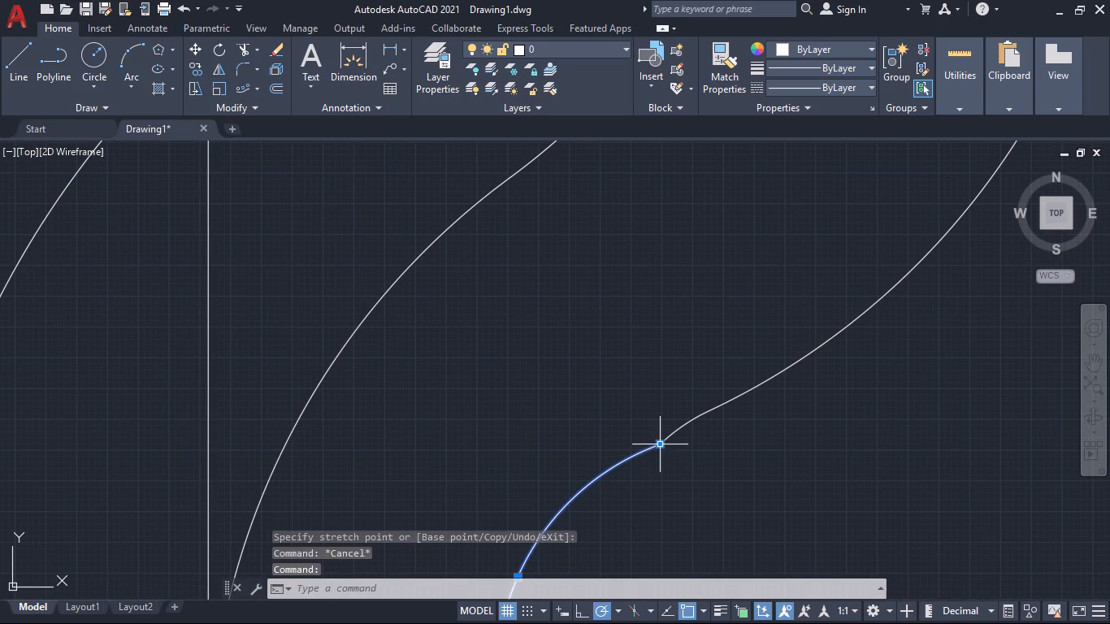
click(704, 415)
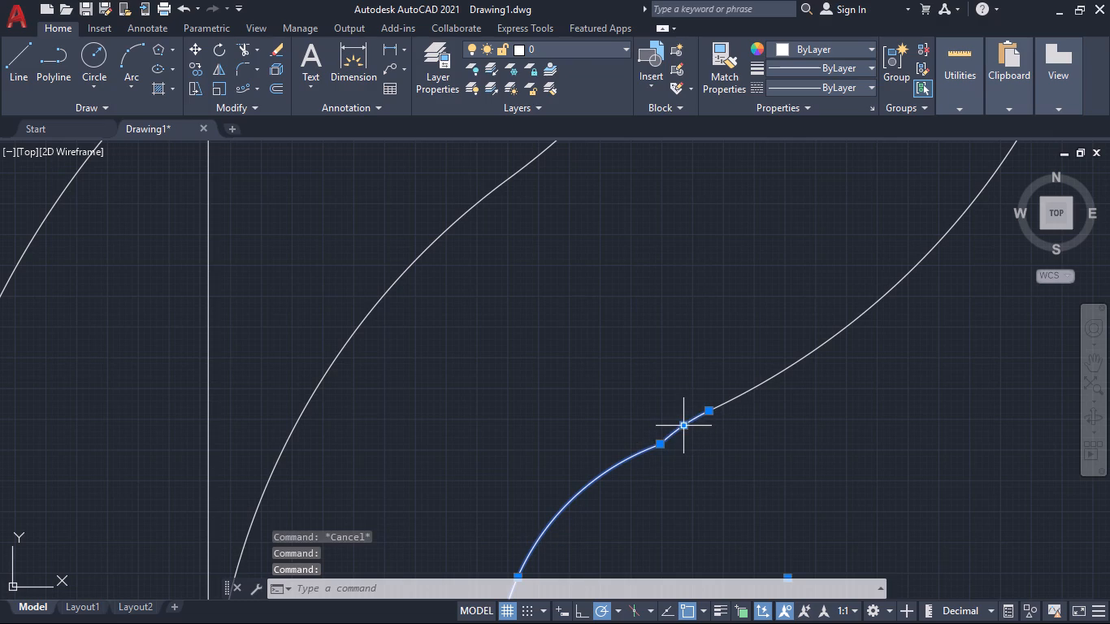
click(686, 427)
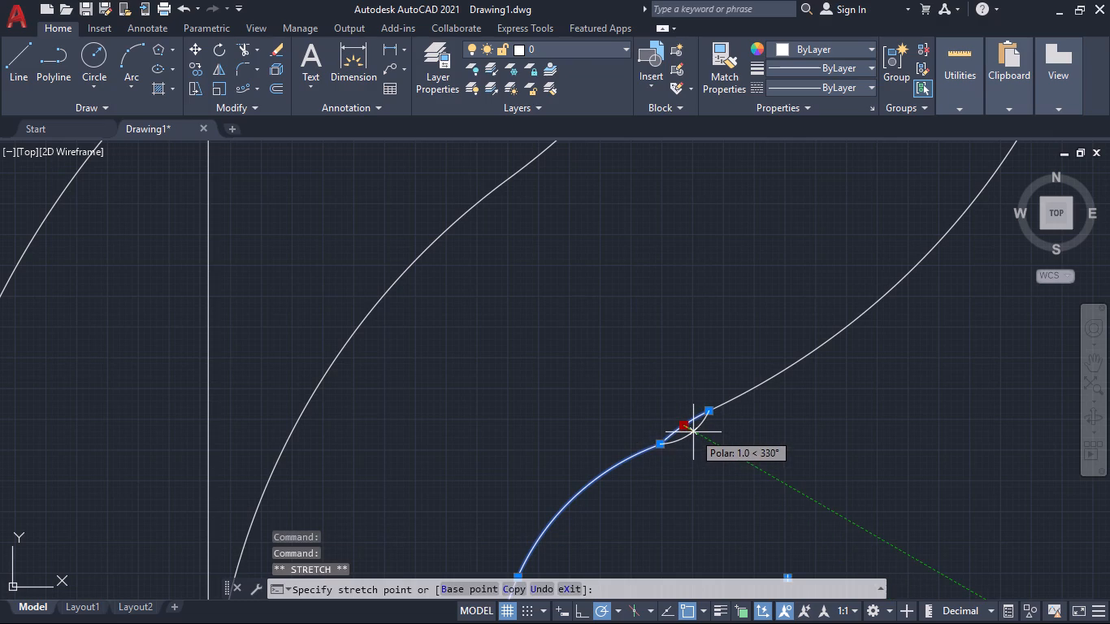
key(Escape)
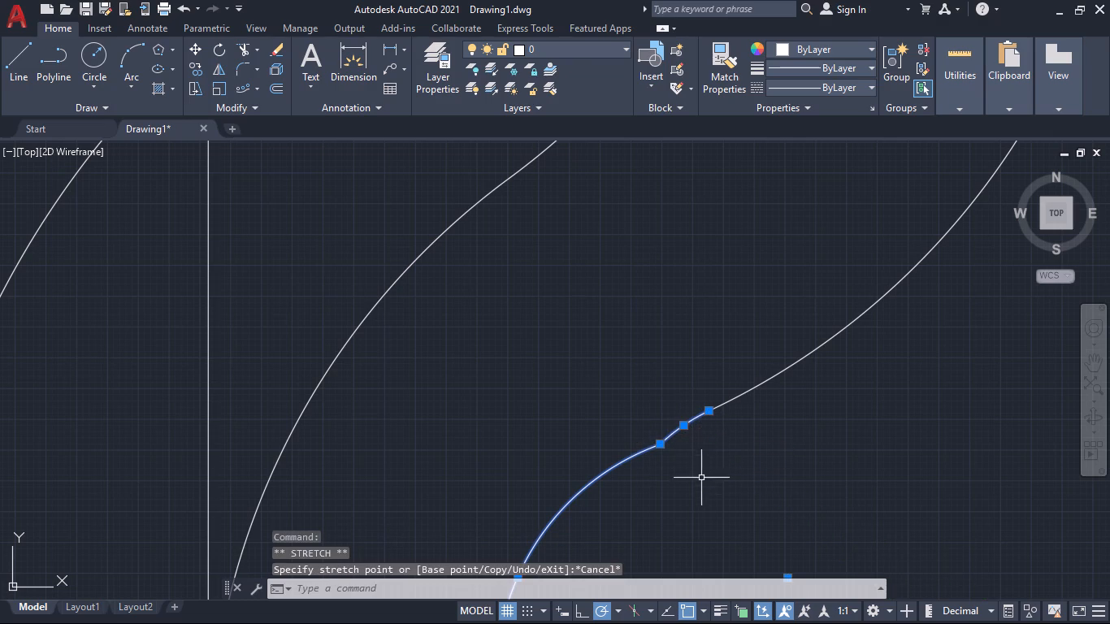
shift+click(589, 483)
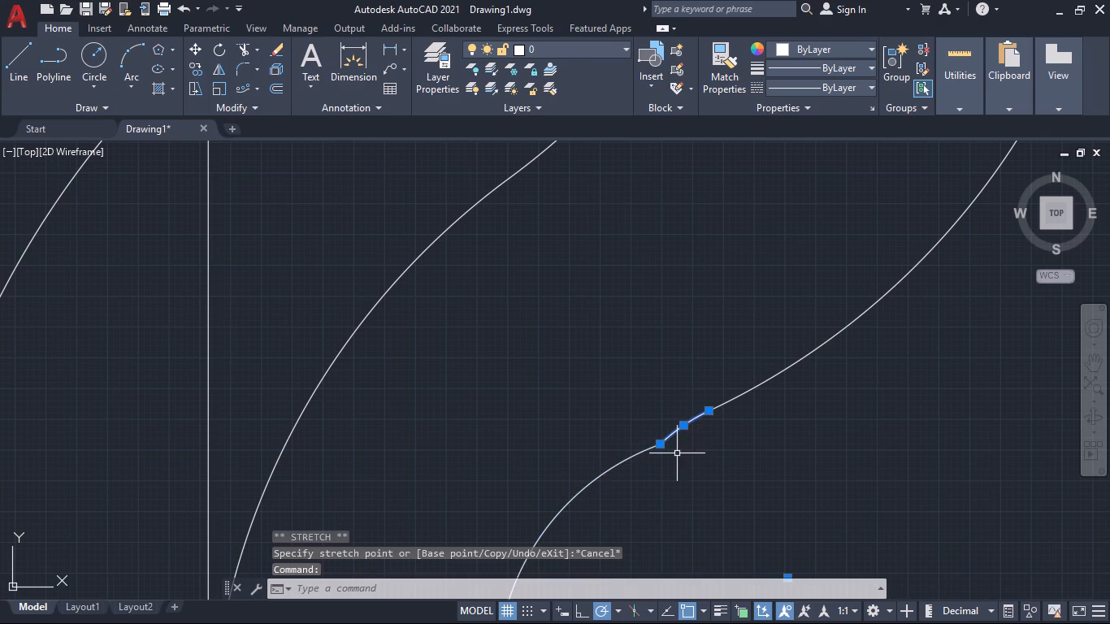
key(Delete)
Delete the pipe's right-hand lower arc that ends at the base rectangle's upper right corner.
scroll(711, 460, down, 2)
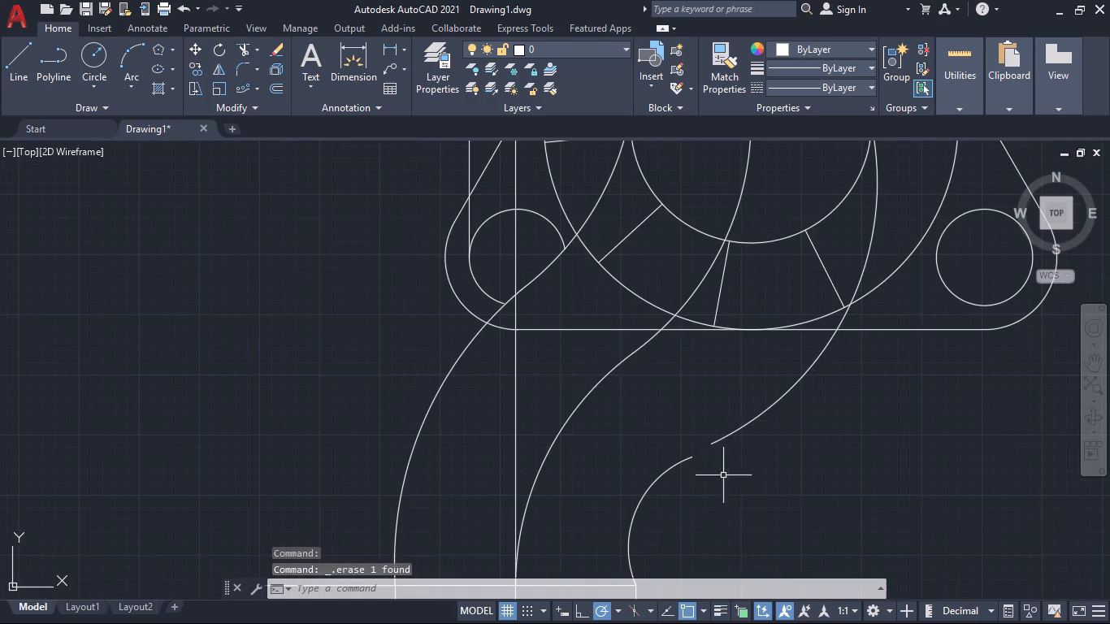
scroll(782, 506, down, 1)
middle_drag(789, 518, 743, 490)
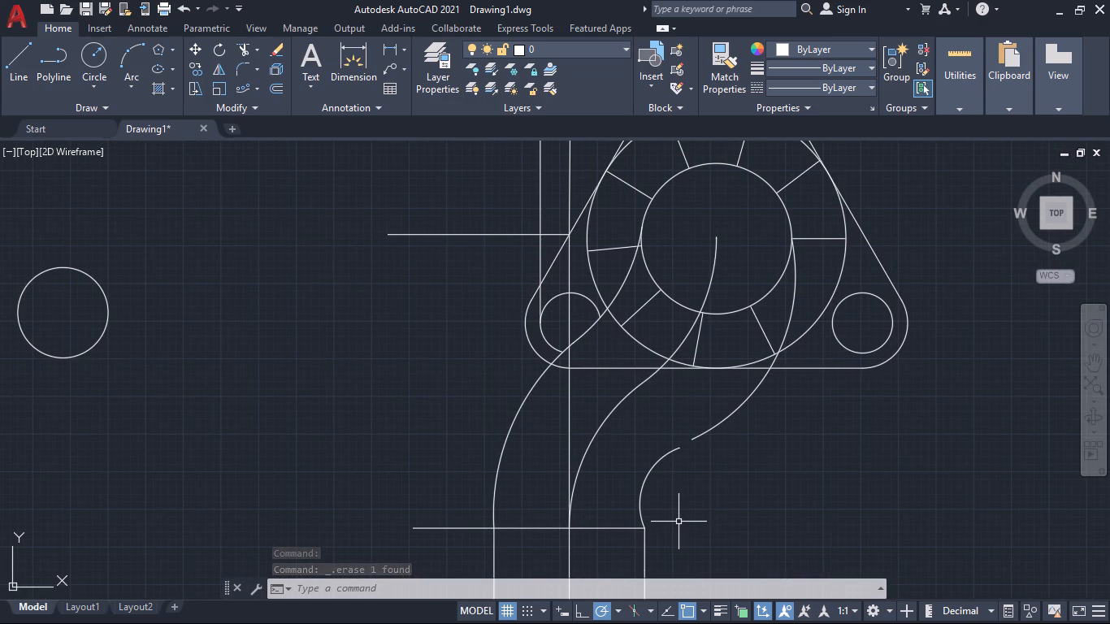
click(643, 521)
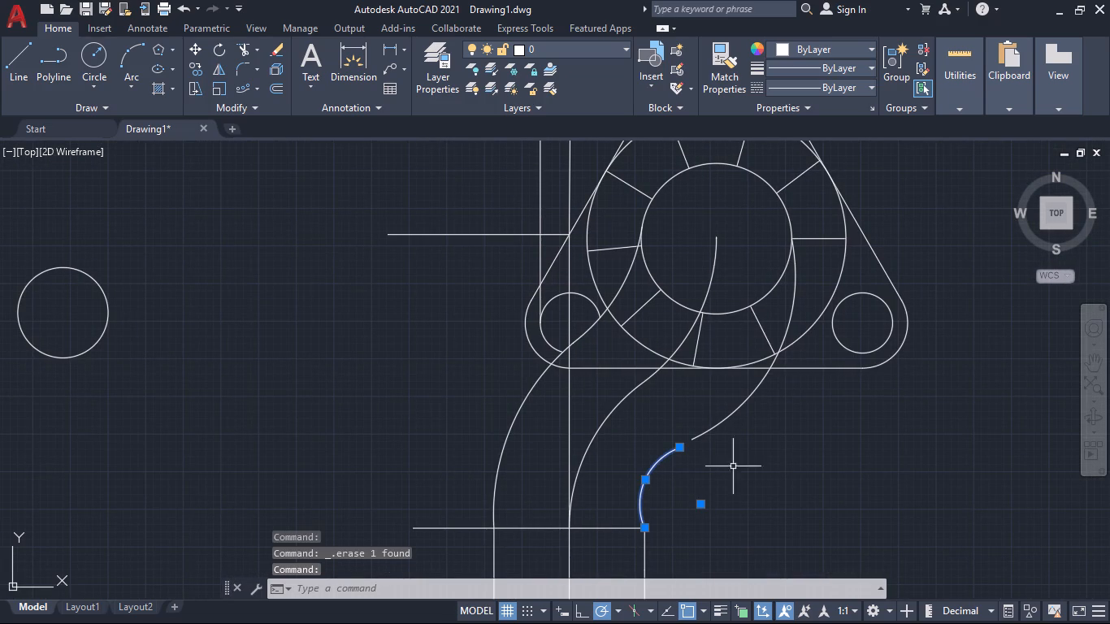
key(Delete)
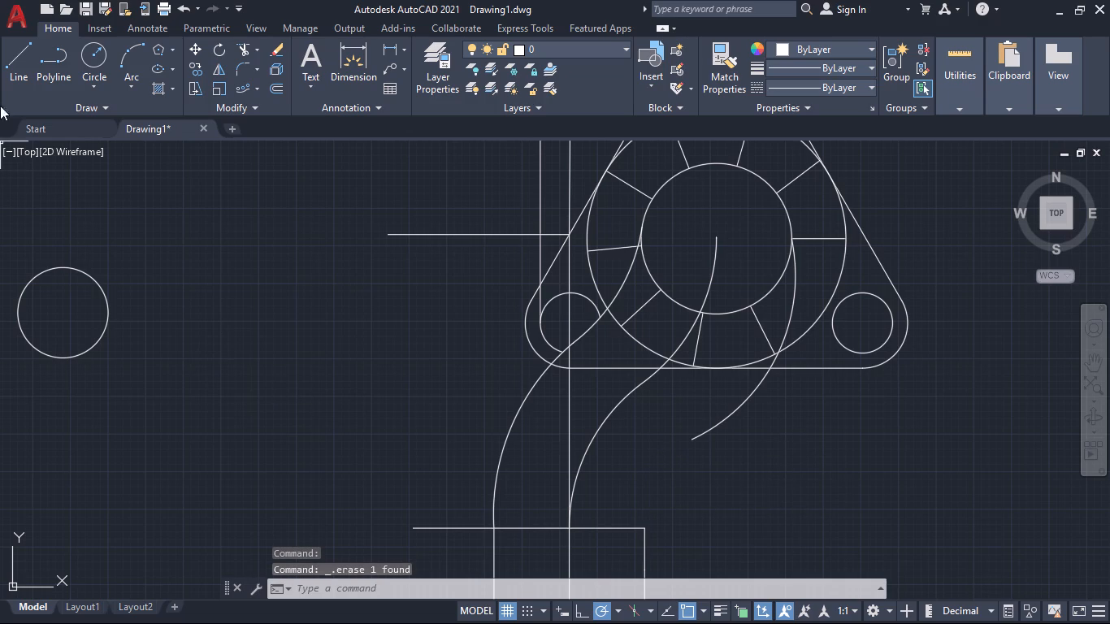
Draw a vertical line about 6.2 mm upward from the base rectangle's upper right corner.
click(7, 65)
scroll(659, 497, up, 2)
middle_drag(657, 496, 615, 368)
click(579, 446)
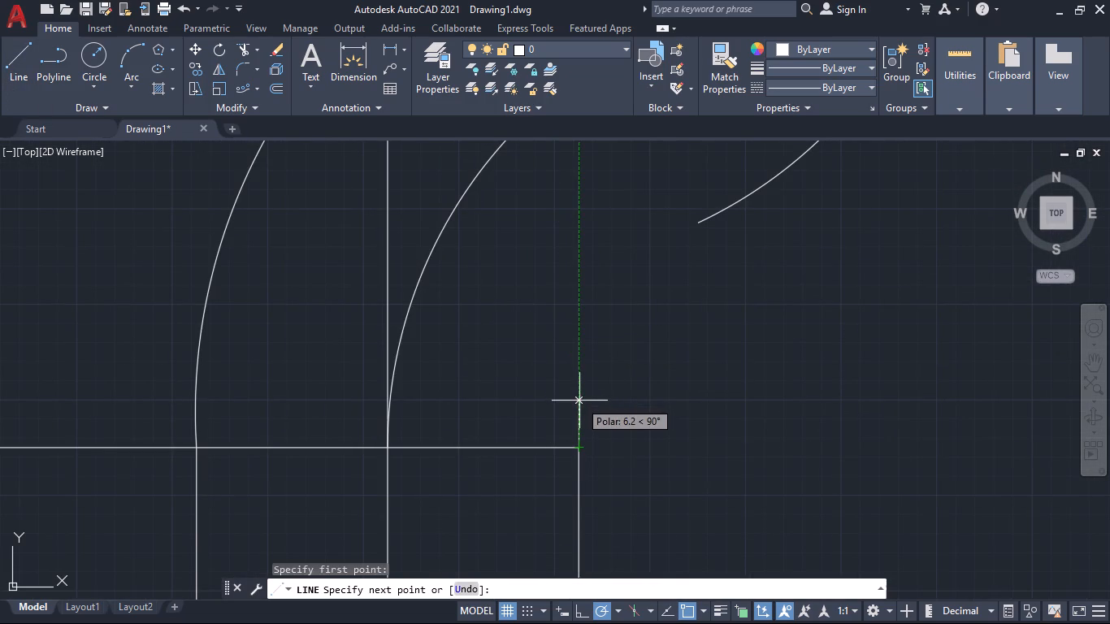
click(579, 401)
key(space)
scroll(711, 387, down, 1)
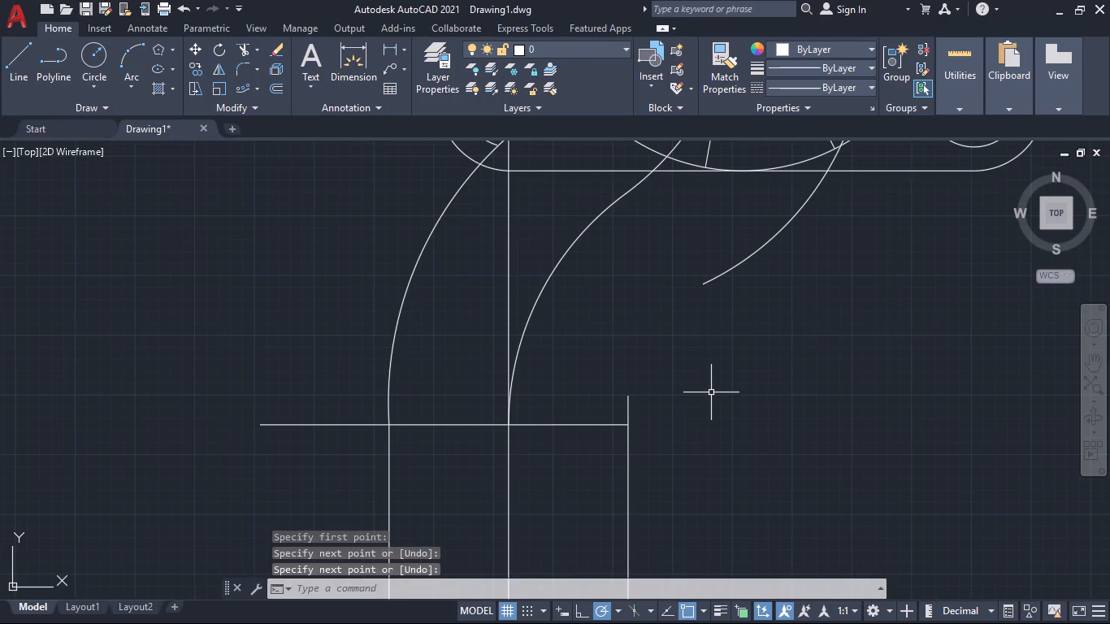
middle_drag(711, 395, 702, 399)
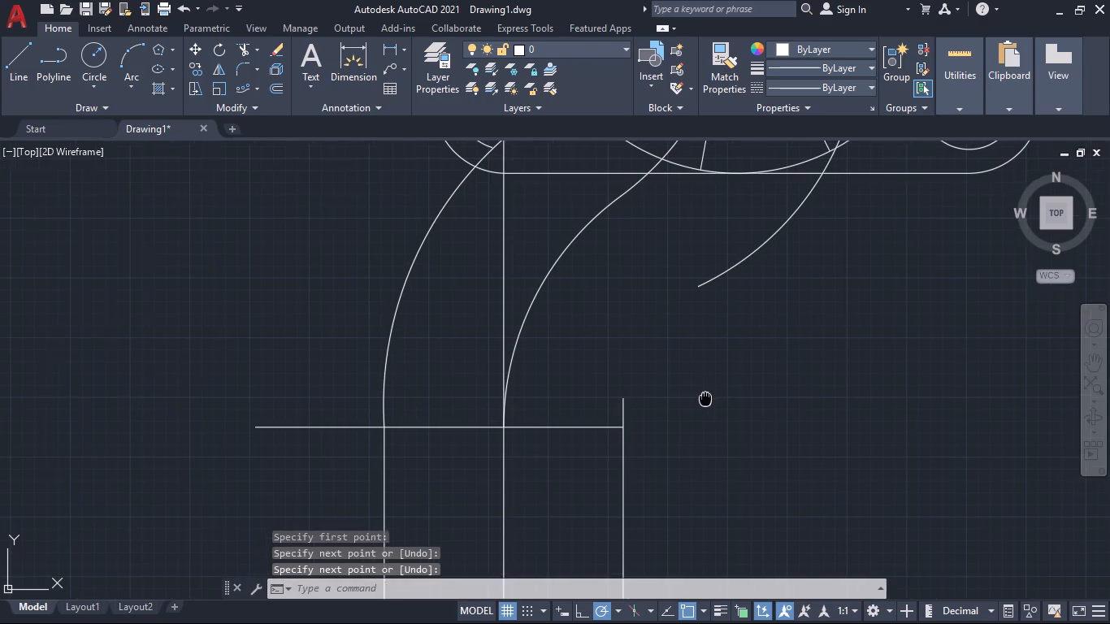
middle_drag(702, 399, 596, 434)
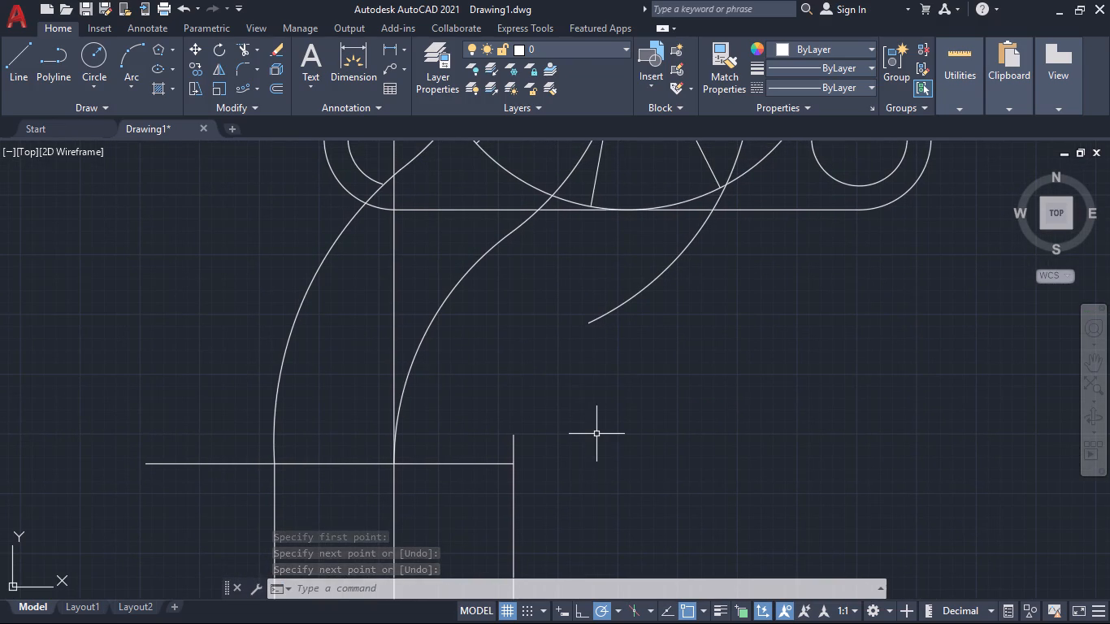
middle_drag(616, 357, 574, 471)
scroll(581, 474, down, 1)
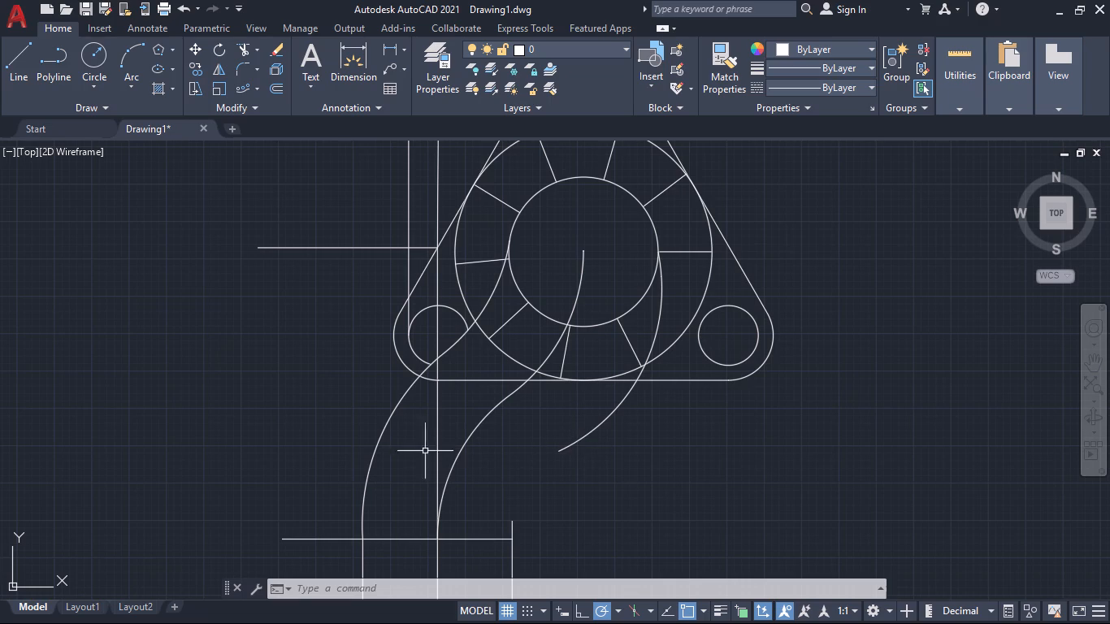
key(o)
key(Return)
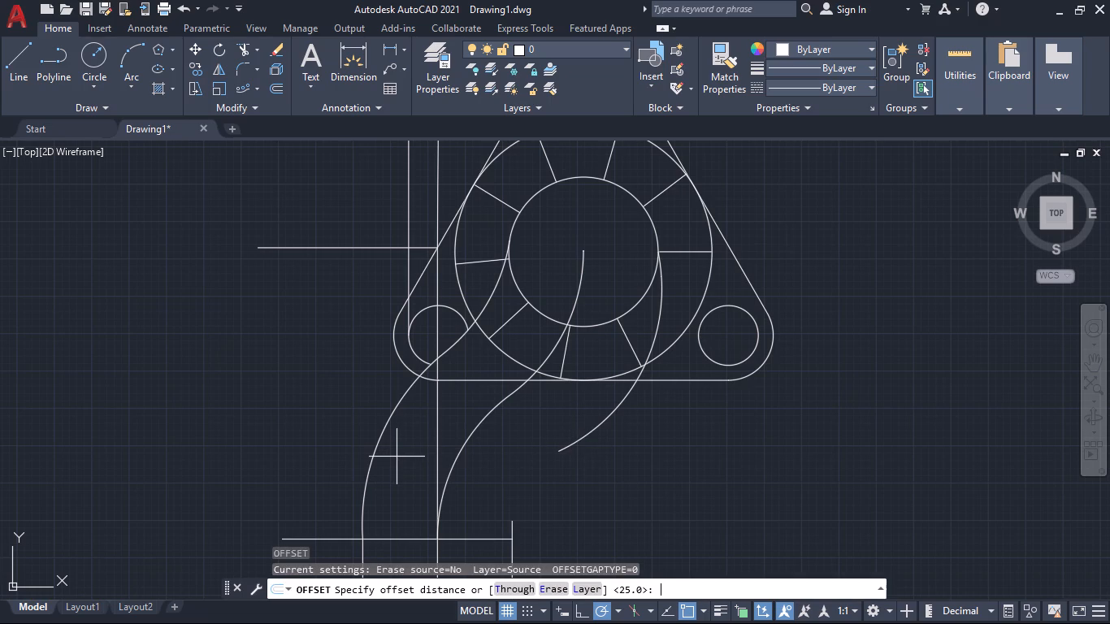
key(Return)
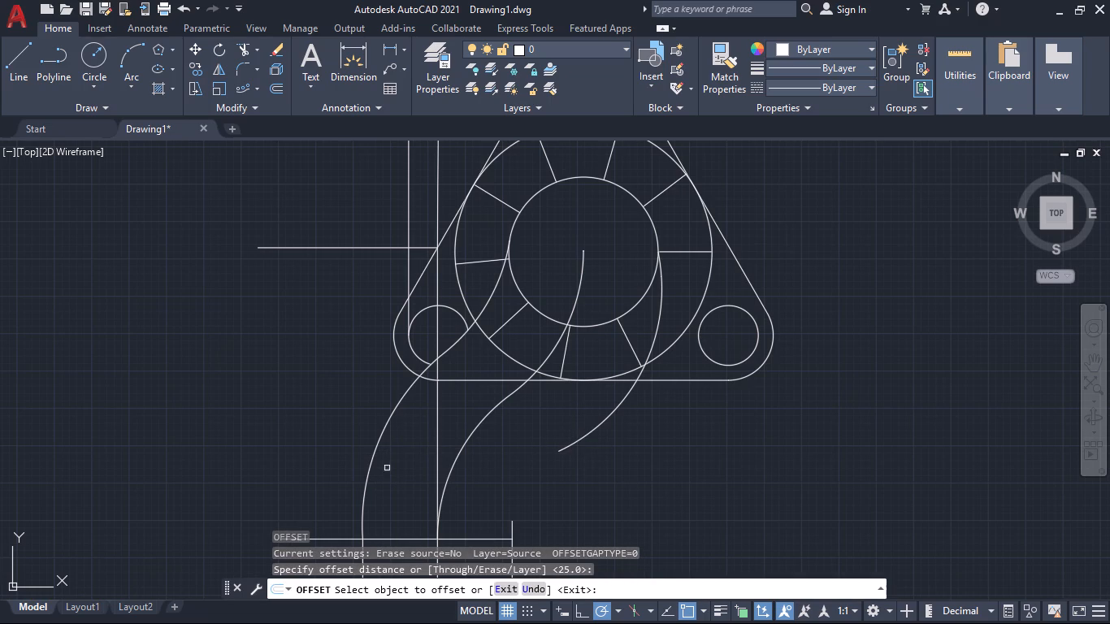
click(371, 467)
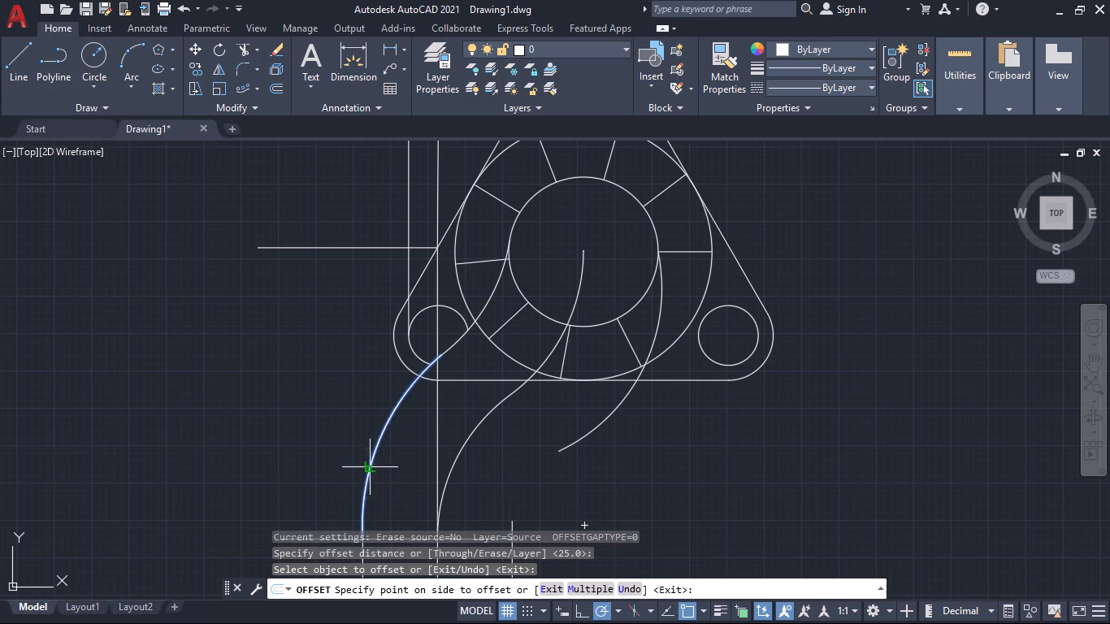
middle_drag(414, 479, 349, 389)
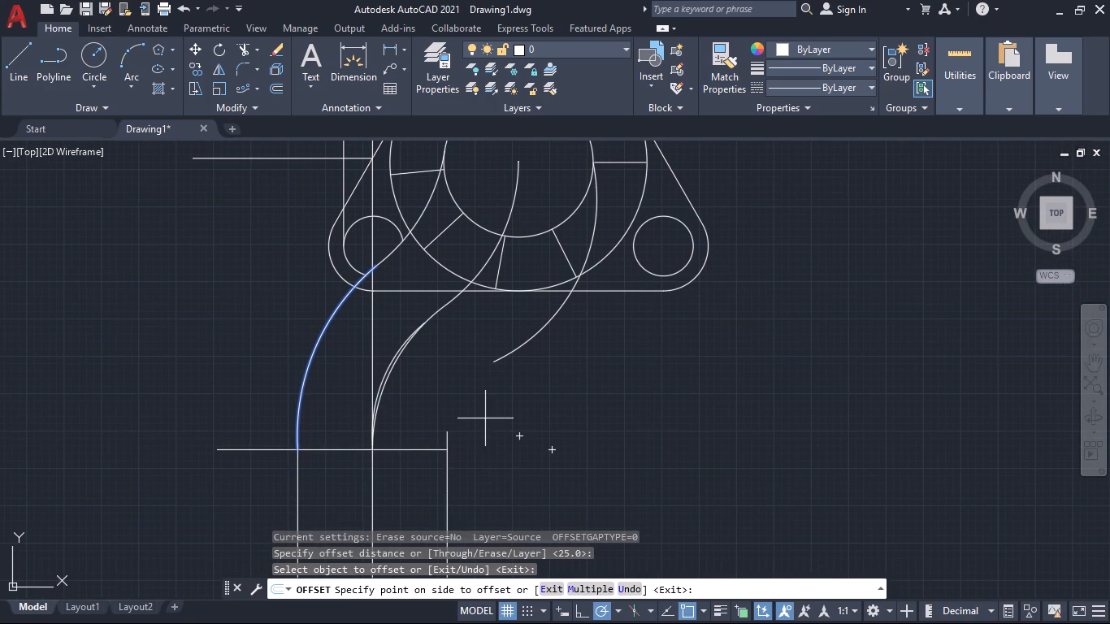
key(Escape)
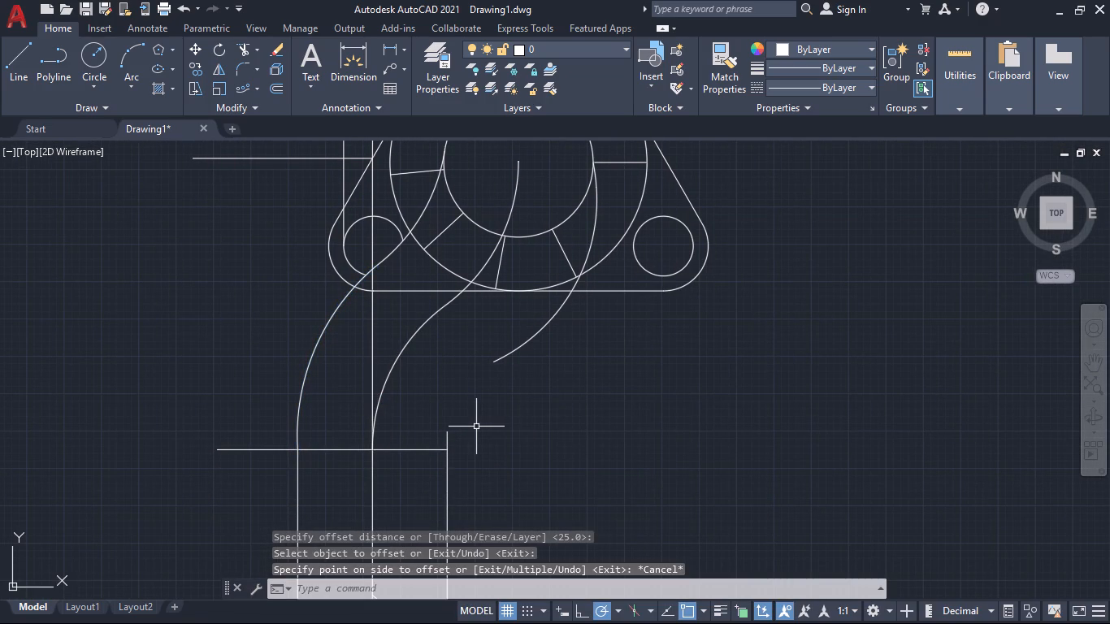
Offset the pipe's left-hand lower arc with the Through option, placing the copy just above the base rectangle's upper right corner.
key(o)
key(Return)
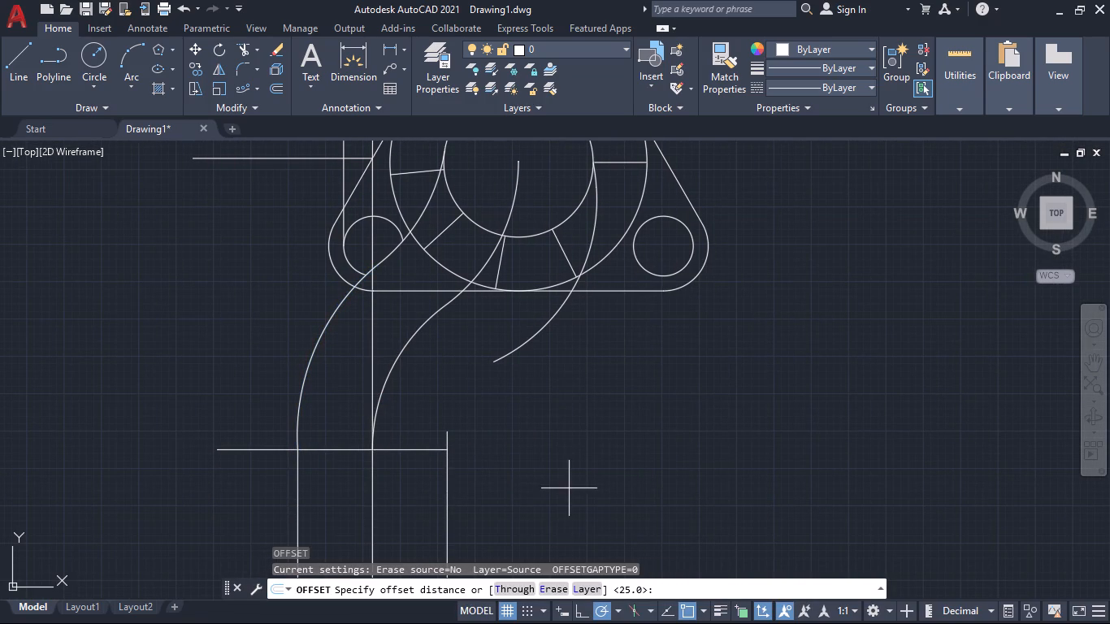
click(512, 585)
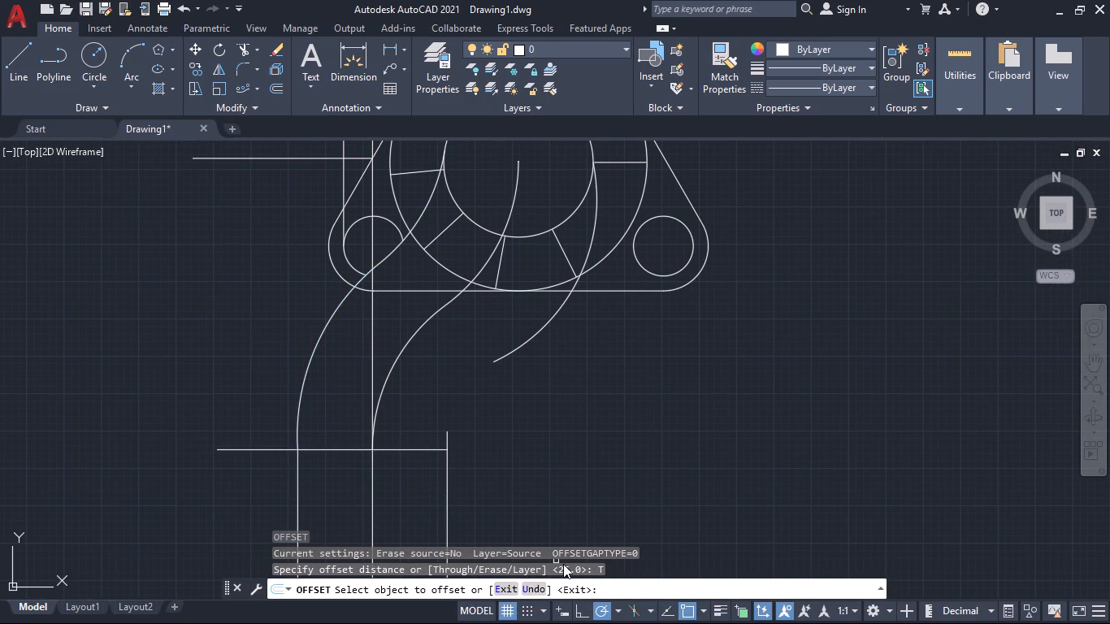
click(306, 368)
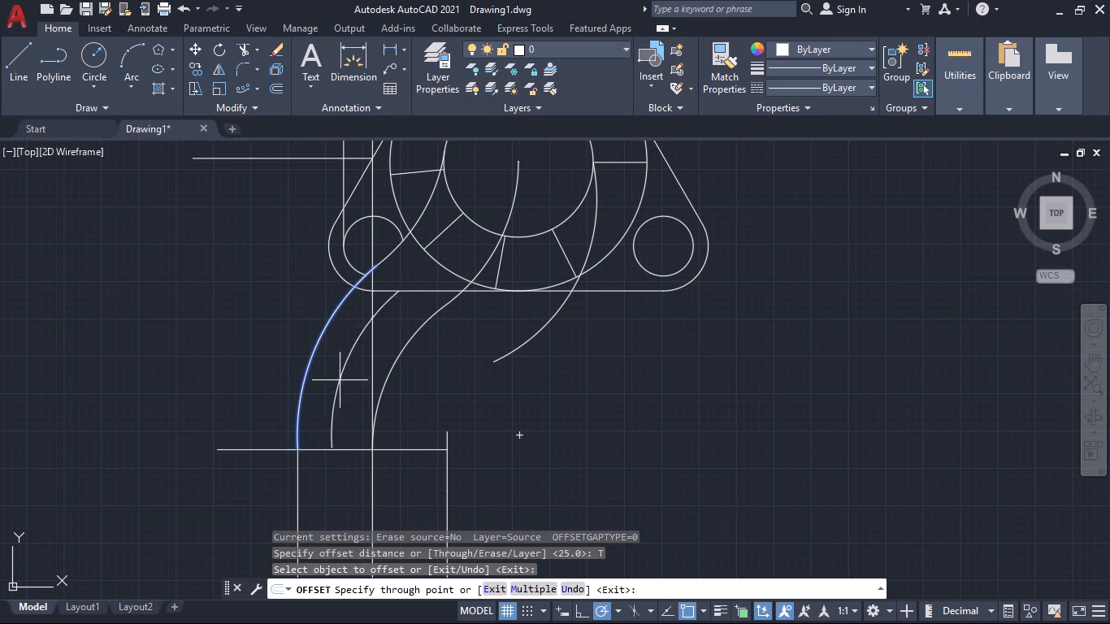
click(470, 383)
middle_drag(472, 448, 470, 431)
middle_drag(467, 433, 462, 475)
scroll(436, 474, up, 4)
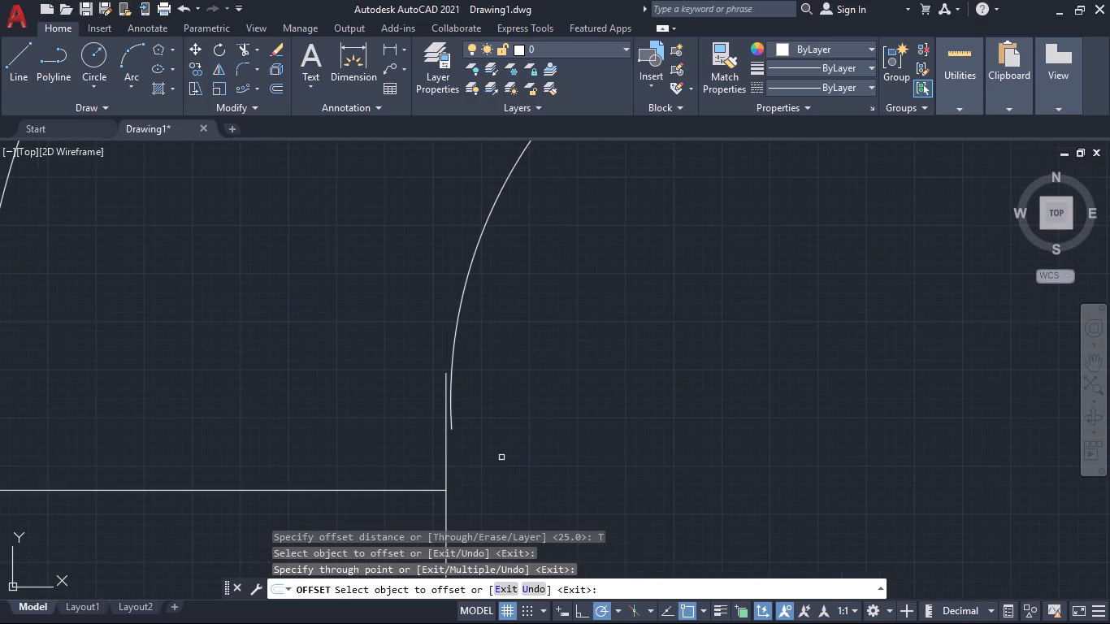
key(Escape)
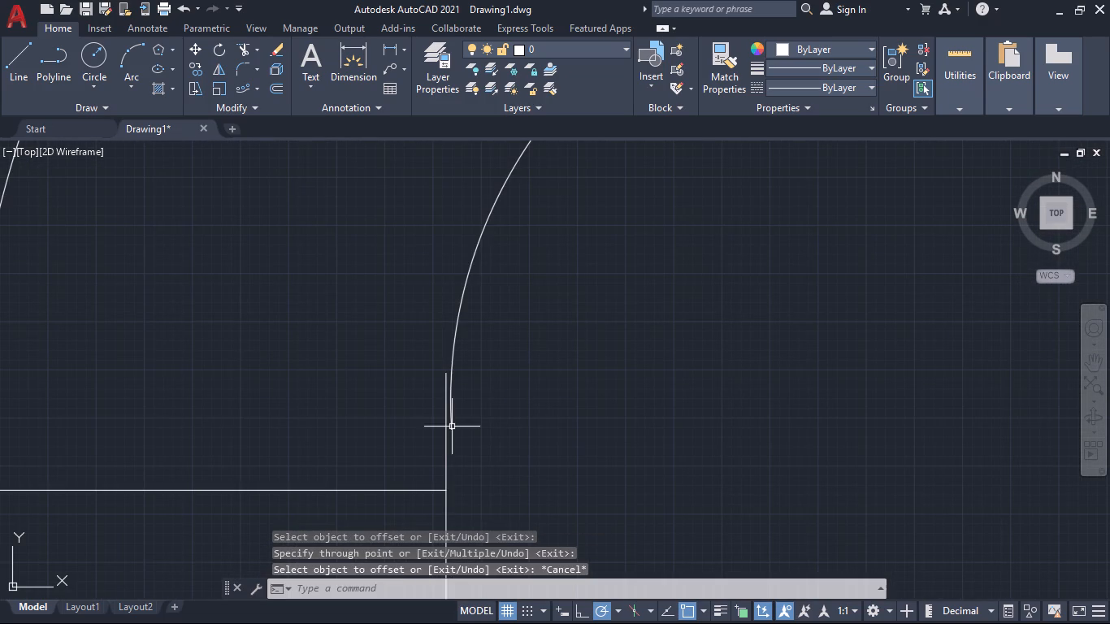
Stretch the lower endpoint of the offset arc onto the short vertical line above the base's right edge.
click(452, 432)
click(505, 443)
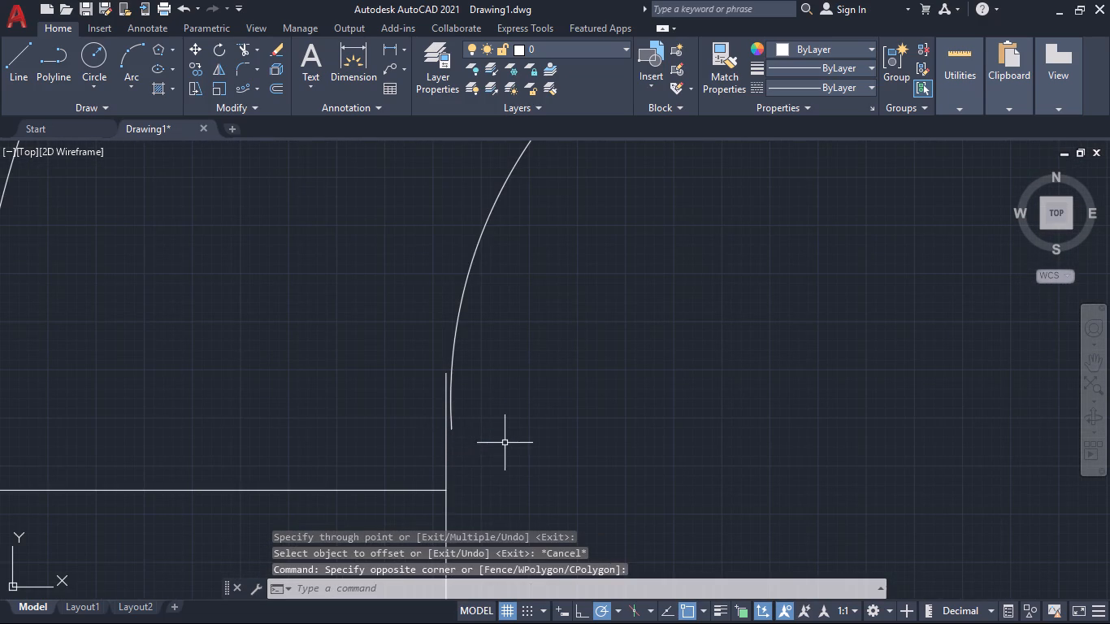
click(451, 420)
middle_drag(492, 452, 496, 470)
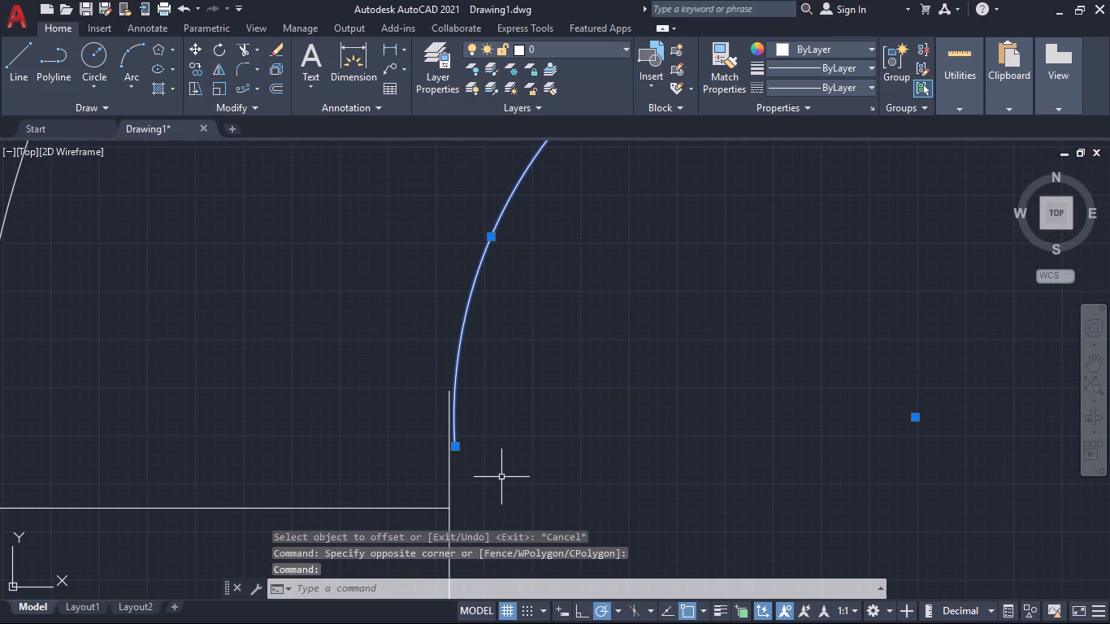
scroll(509, 477, down, 4)
middle_drag(562, 476, 527, 480)
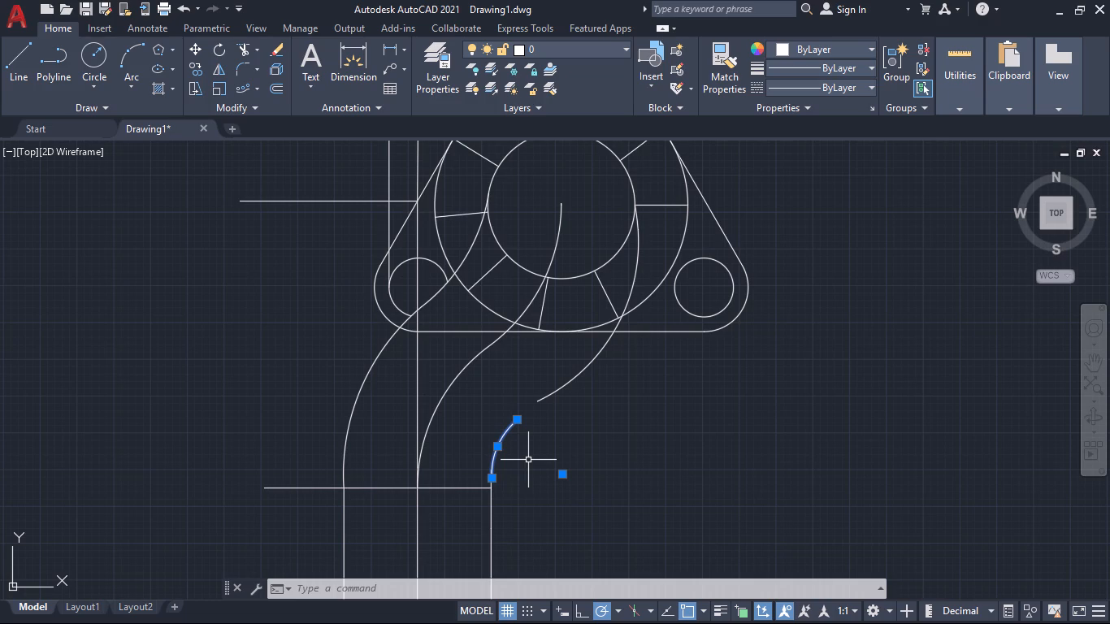
middle_drag(527, 461, 526, 470)
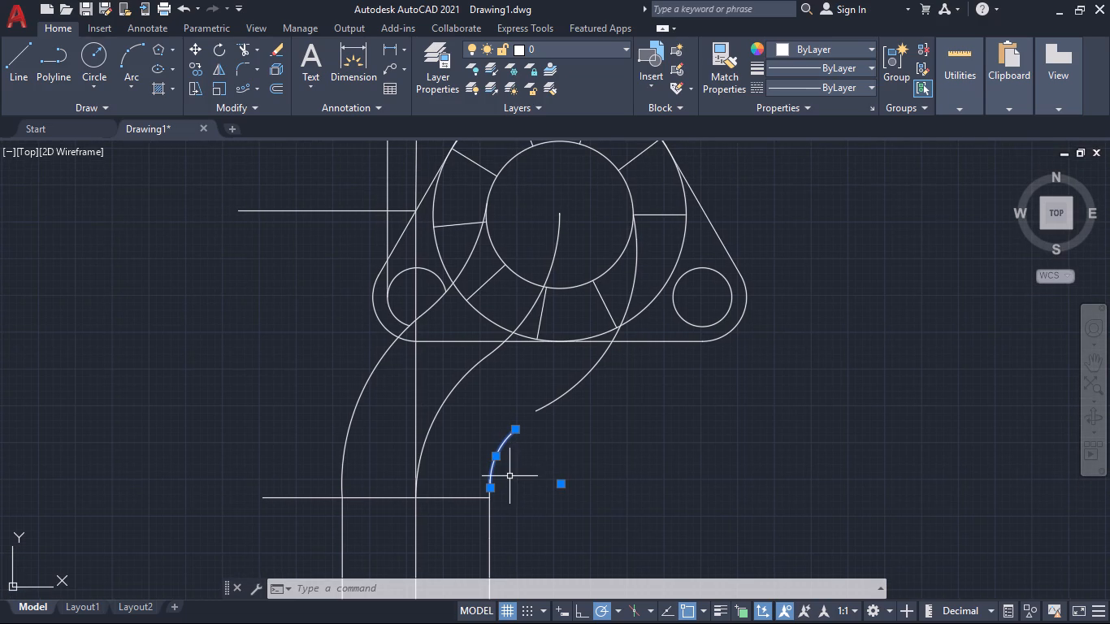
middle_click(509, 488)
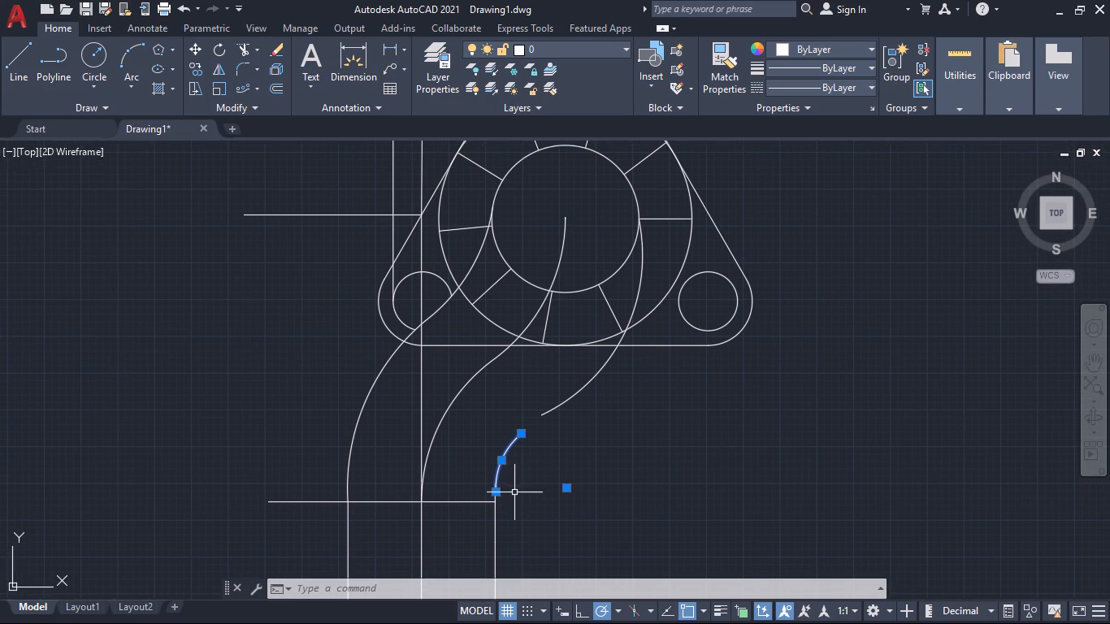
scroll(505, 484, up, 5)
middle_drag(503, 507, 504, 427)
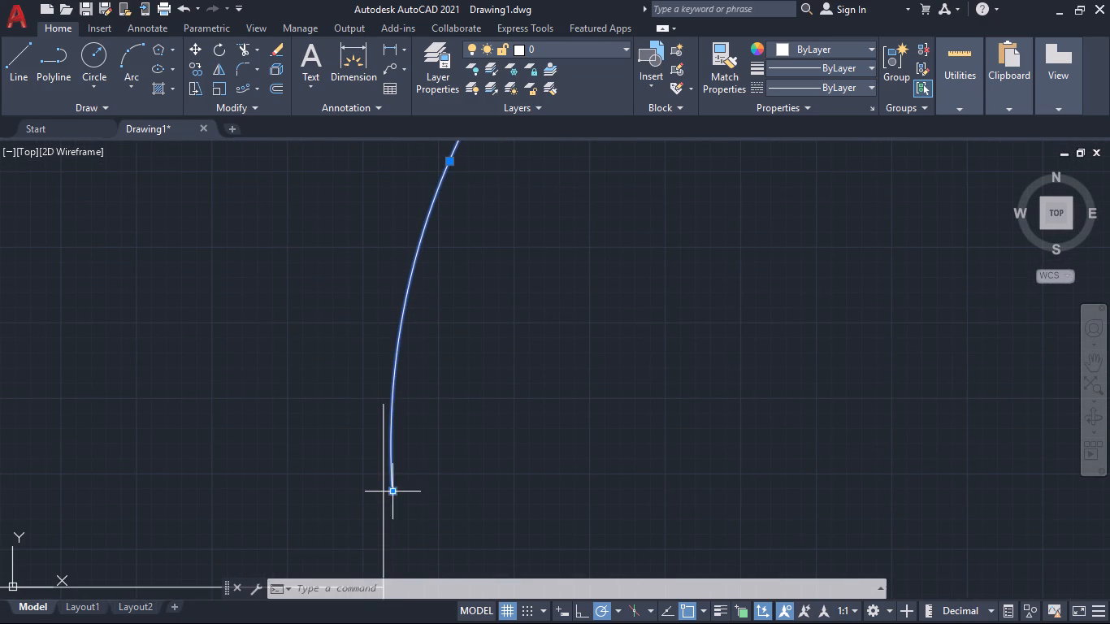
click(393, 493)
click(384, 485)
scroll(440, 479, down, 1)
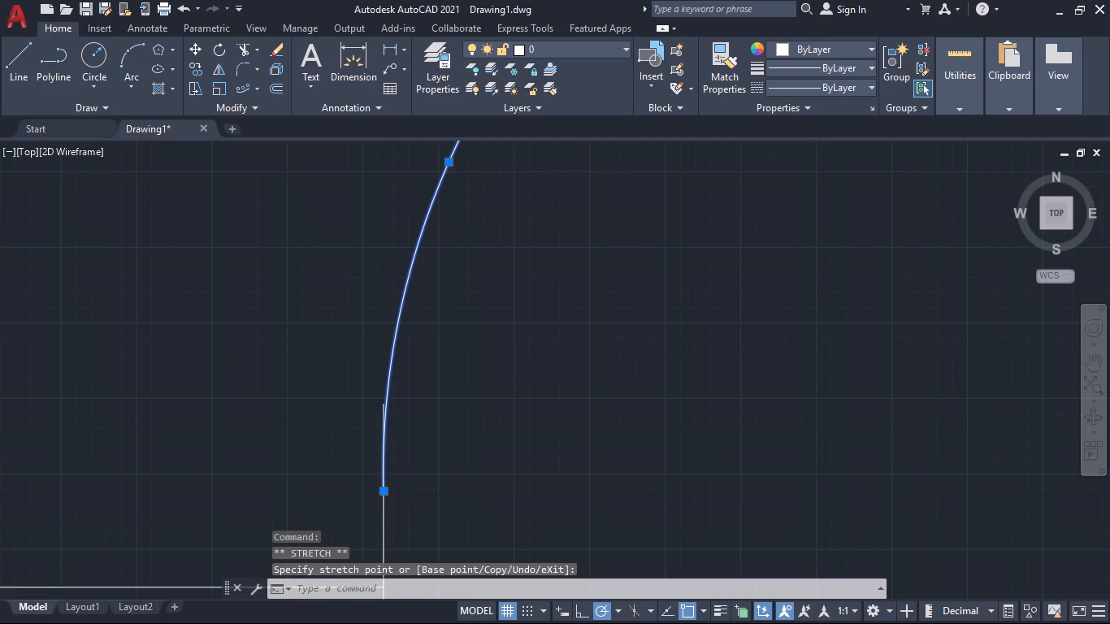
middle_drag(443, 466, 433, 496)
scroll(518, 414, down, 1)
middle_drag(522, 420, 486, 486)
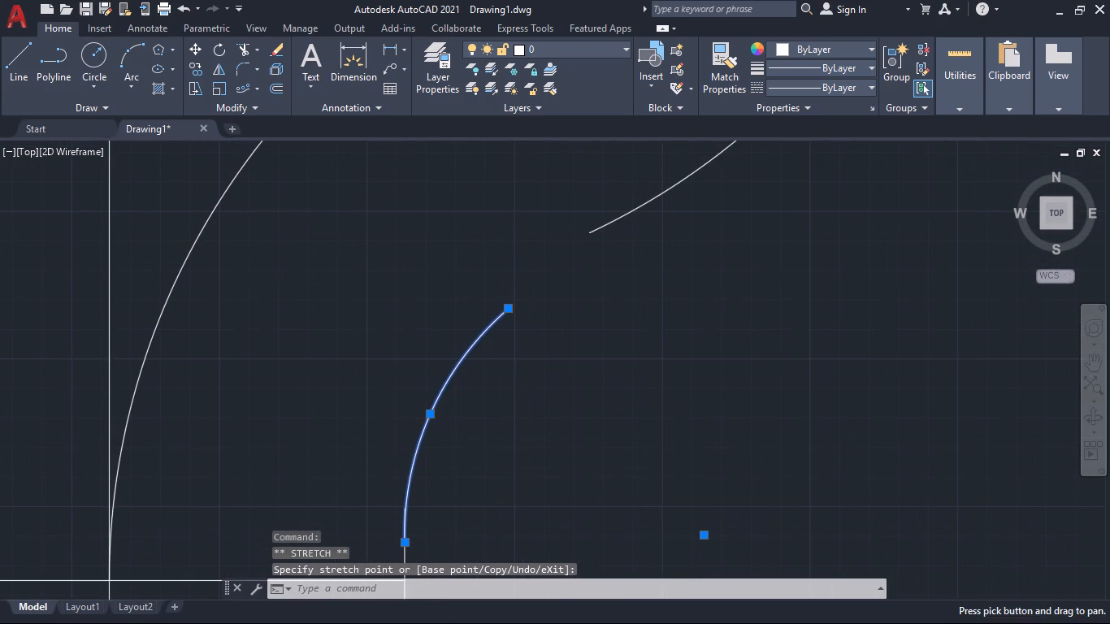
key(Escape)
Stretch the upper endpoint of the short lower right-hand arc slightly down and to the right, giving the arc a rounder bend.
scroll(503, 492, down, 4)
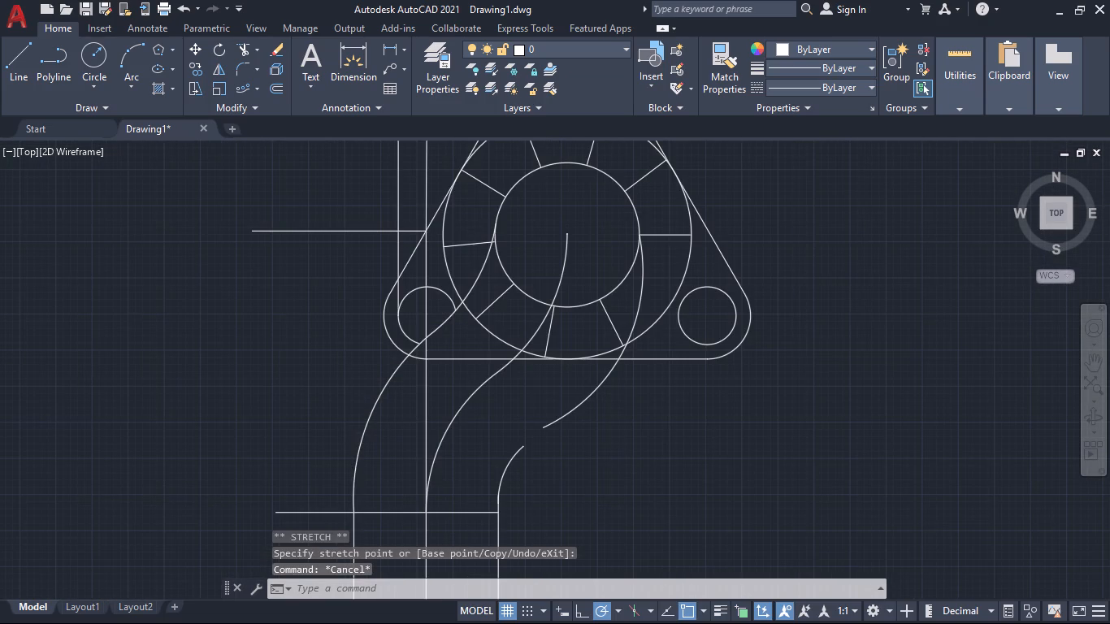
scroll(550, 491, up, 1)
middle_drag(537, 479, 526, 515)
scroll(510, 488, up, 2)
click(505, 476)
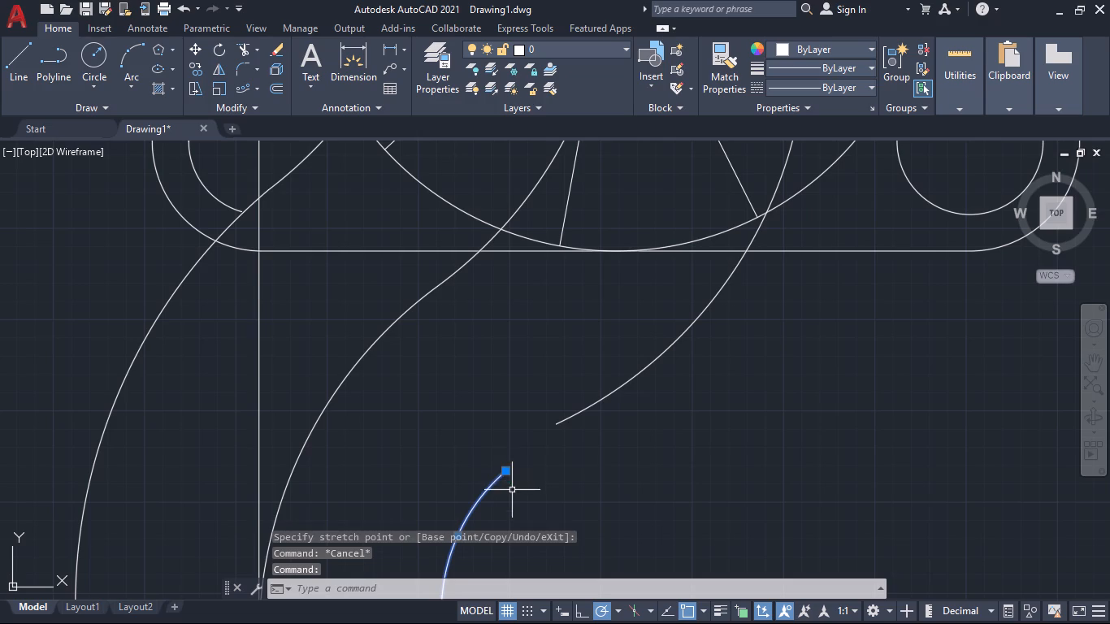
click(506, 473)
click(512, 479)
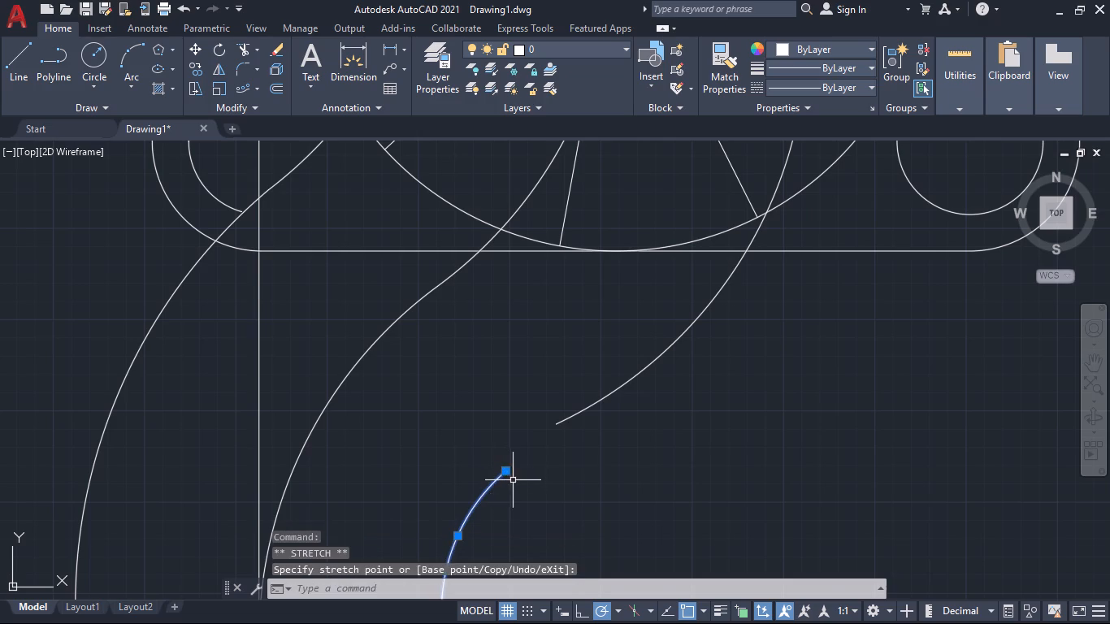
scroll(553, 498, down, 1)
click(524, 481)
scroll(528, 490, up, 2)
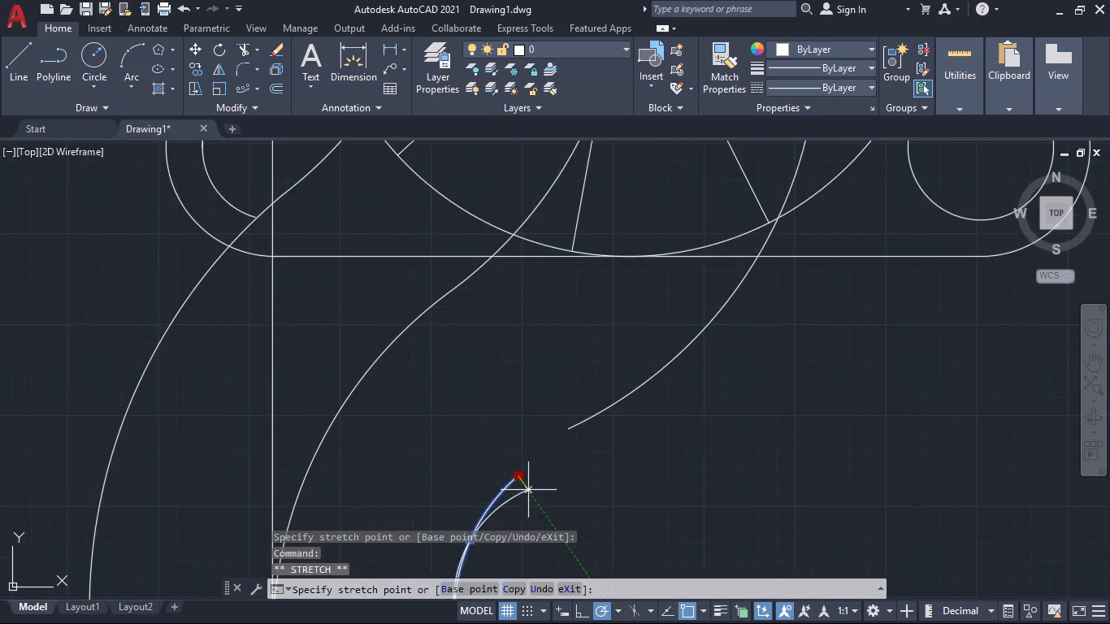
scroll(528, 490, up, 1)
click(520, 497)
scroll(540, 494, down, 6)
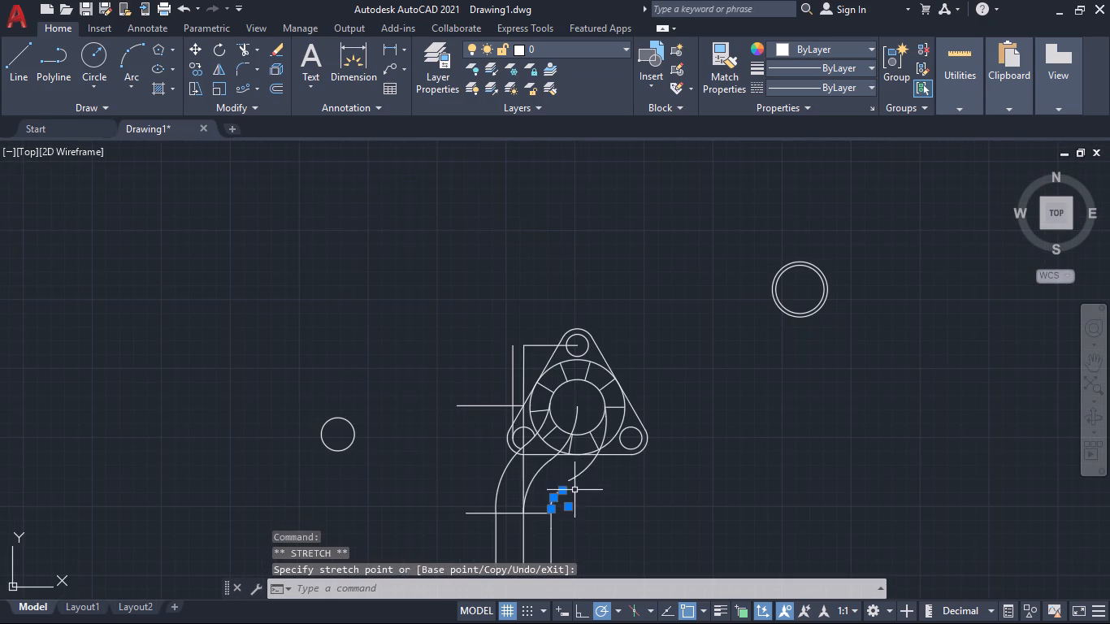
key(Escape)
middle_click(582, 495)
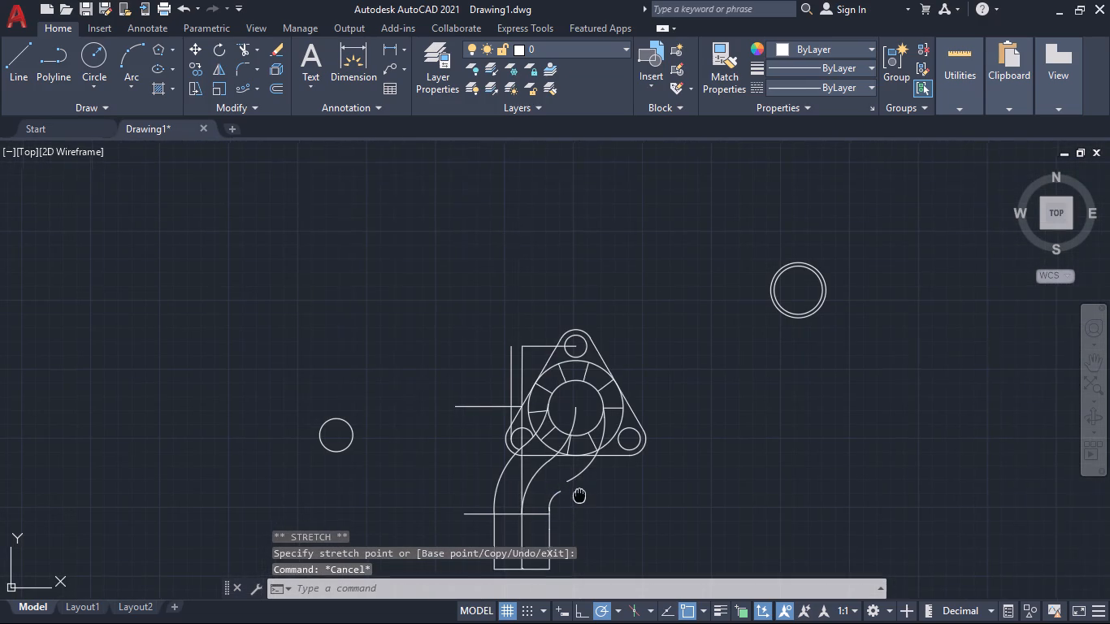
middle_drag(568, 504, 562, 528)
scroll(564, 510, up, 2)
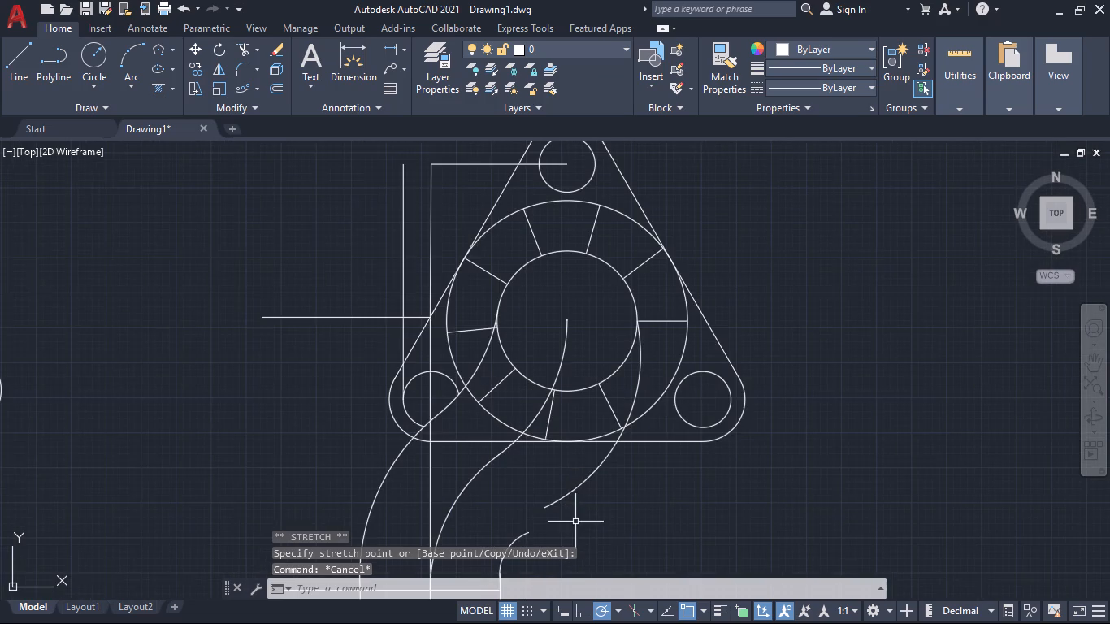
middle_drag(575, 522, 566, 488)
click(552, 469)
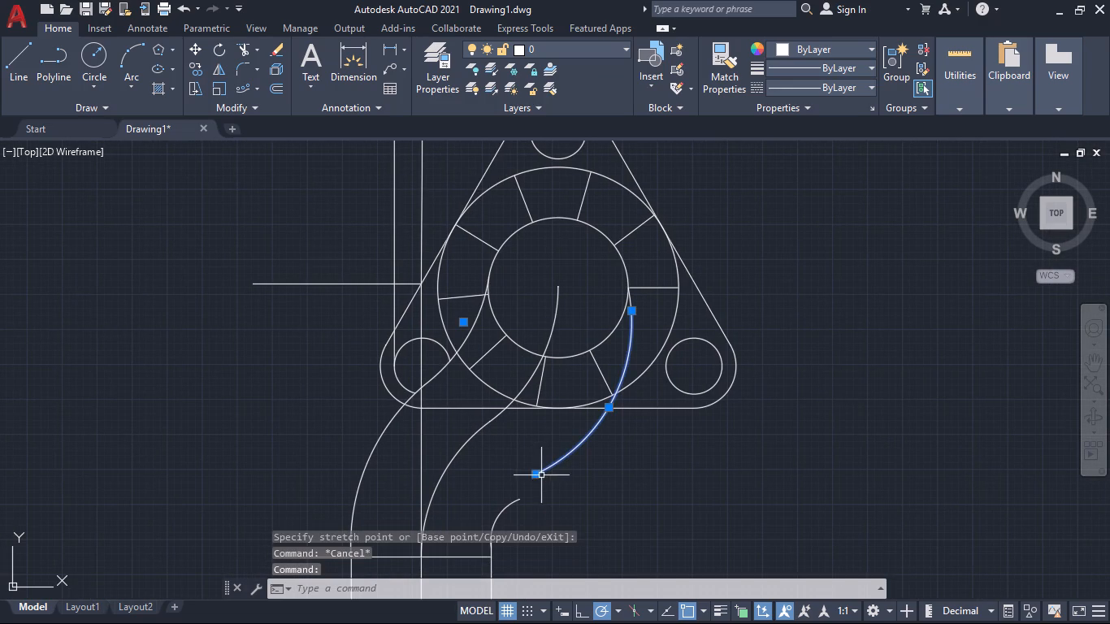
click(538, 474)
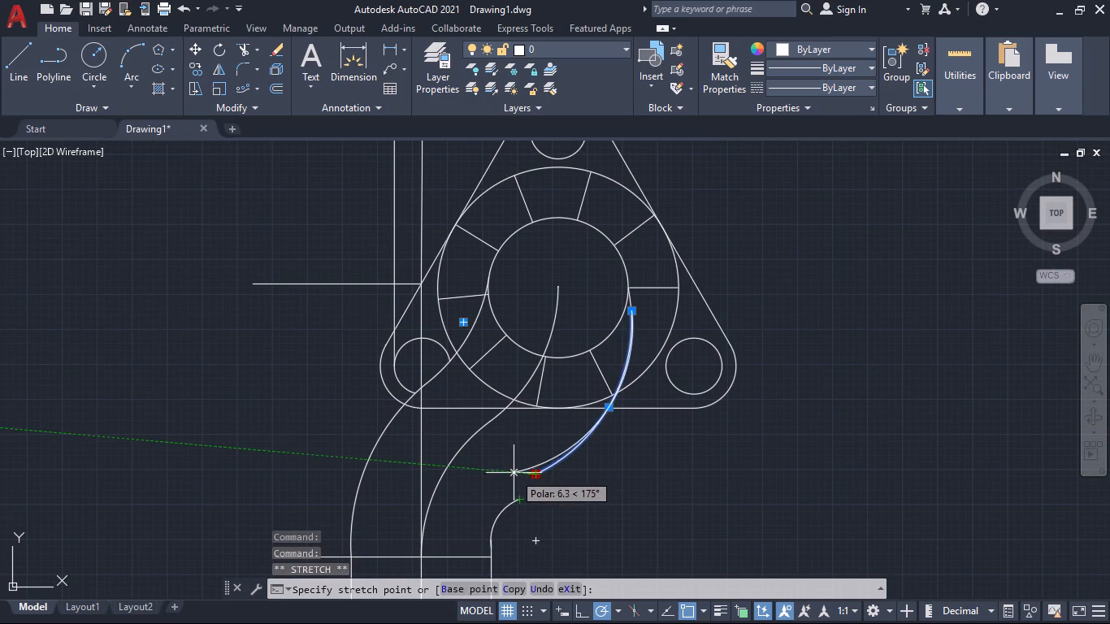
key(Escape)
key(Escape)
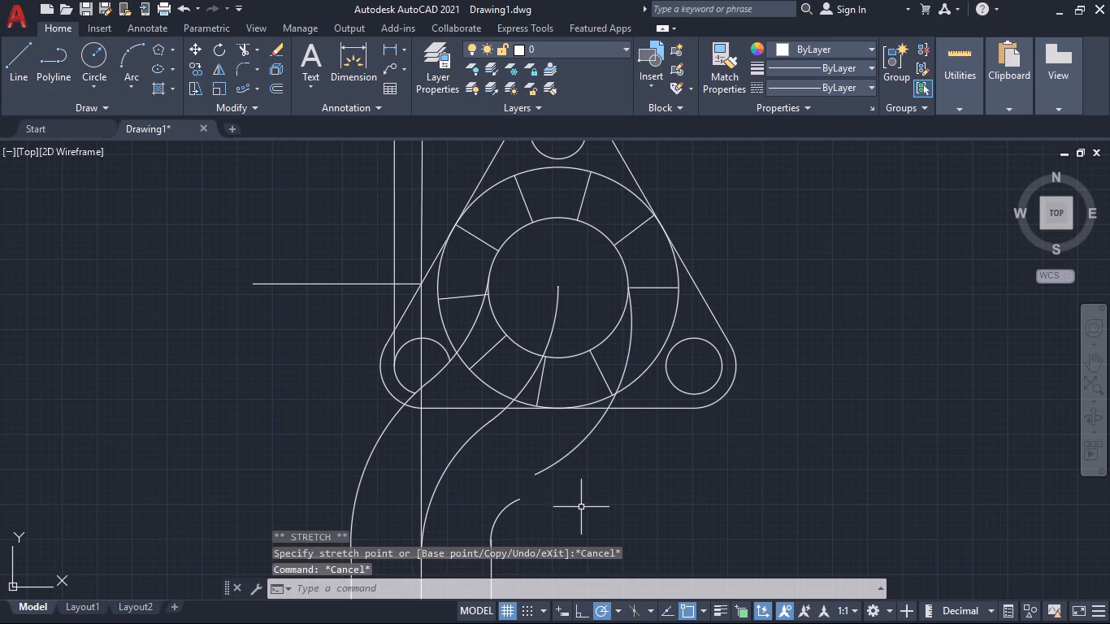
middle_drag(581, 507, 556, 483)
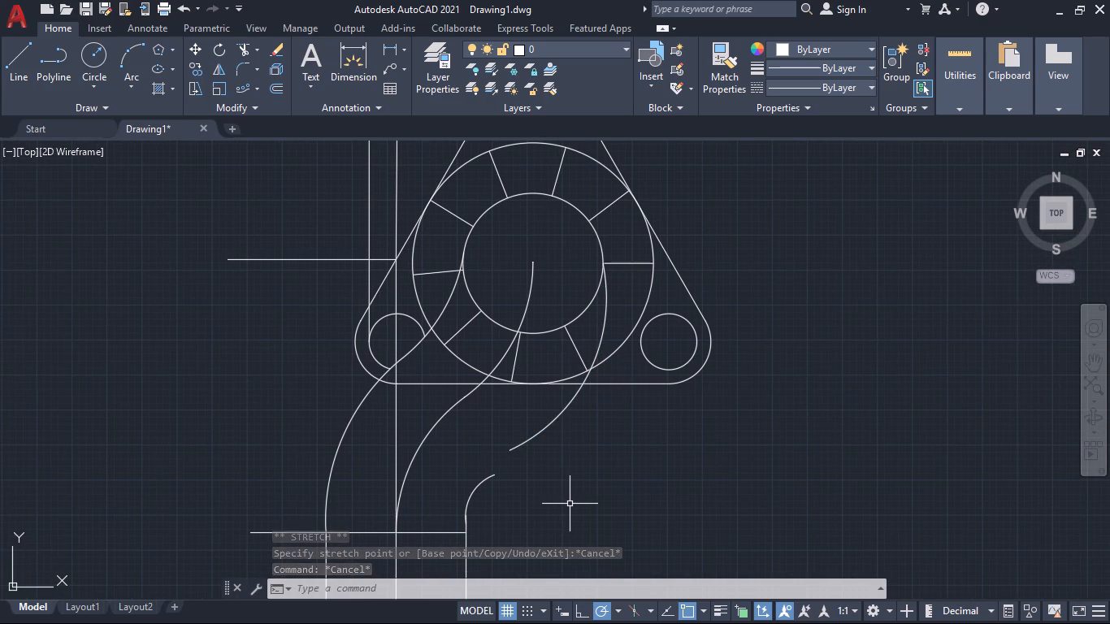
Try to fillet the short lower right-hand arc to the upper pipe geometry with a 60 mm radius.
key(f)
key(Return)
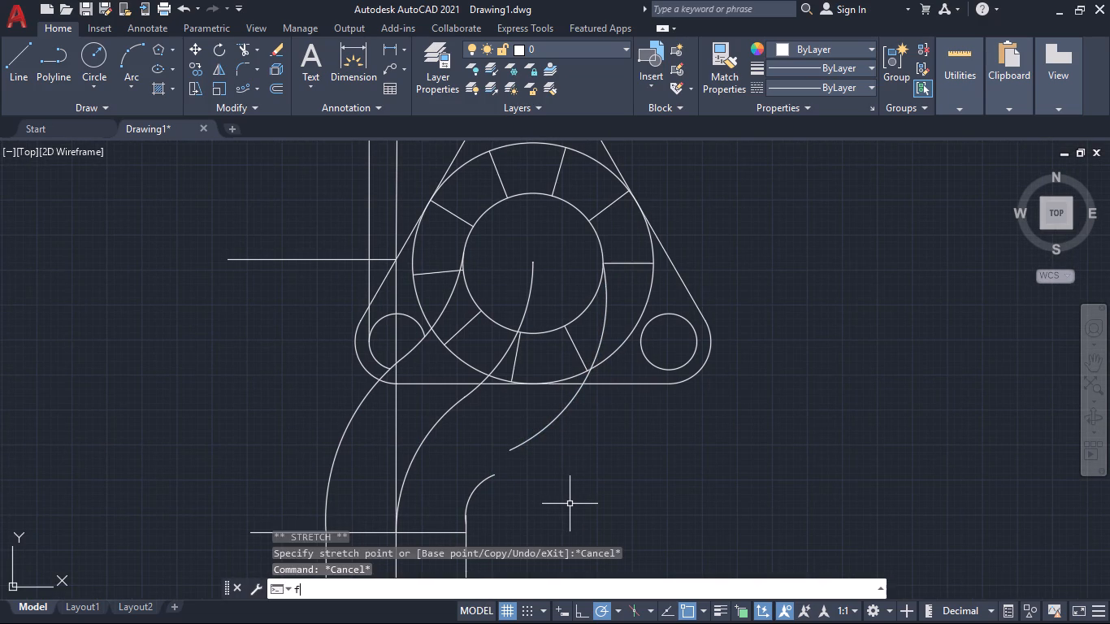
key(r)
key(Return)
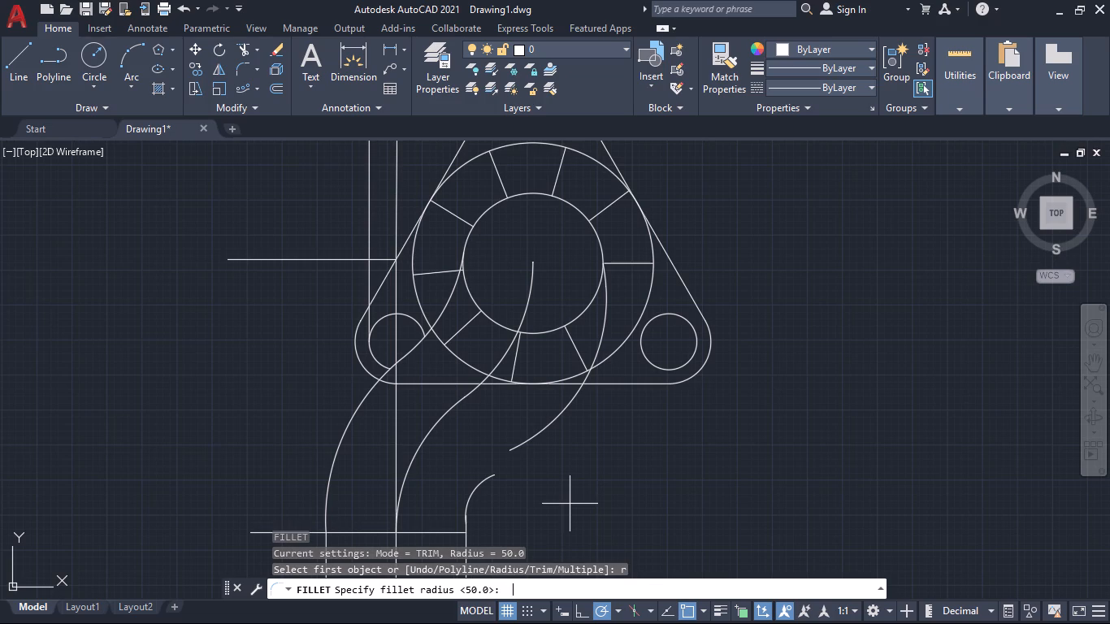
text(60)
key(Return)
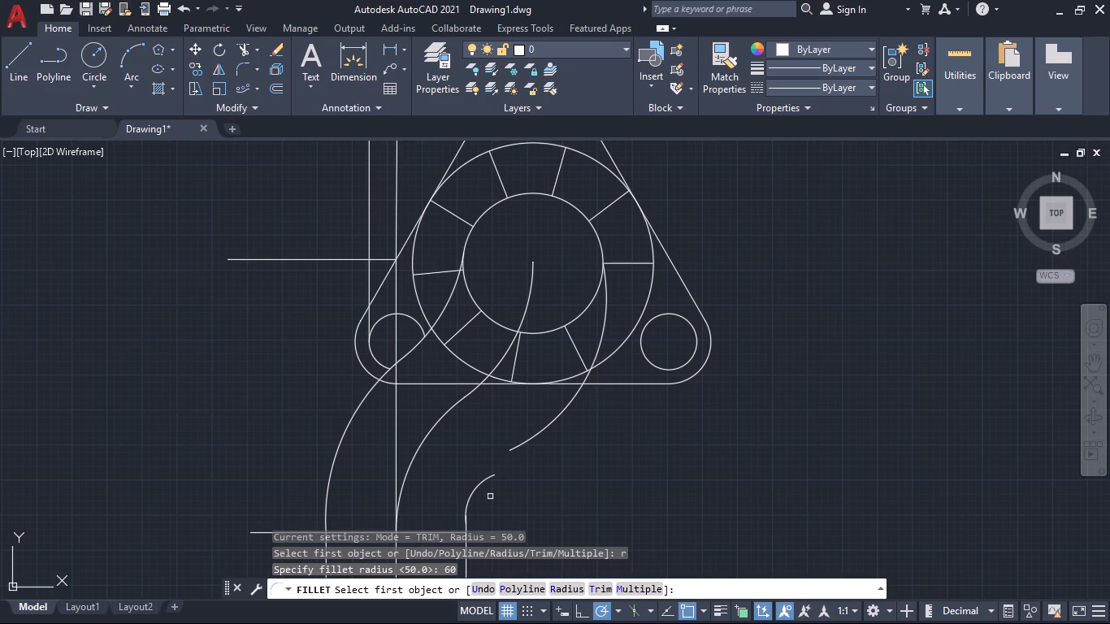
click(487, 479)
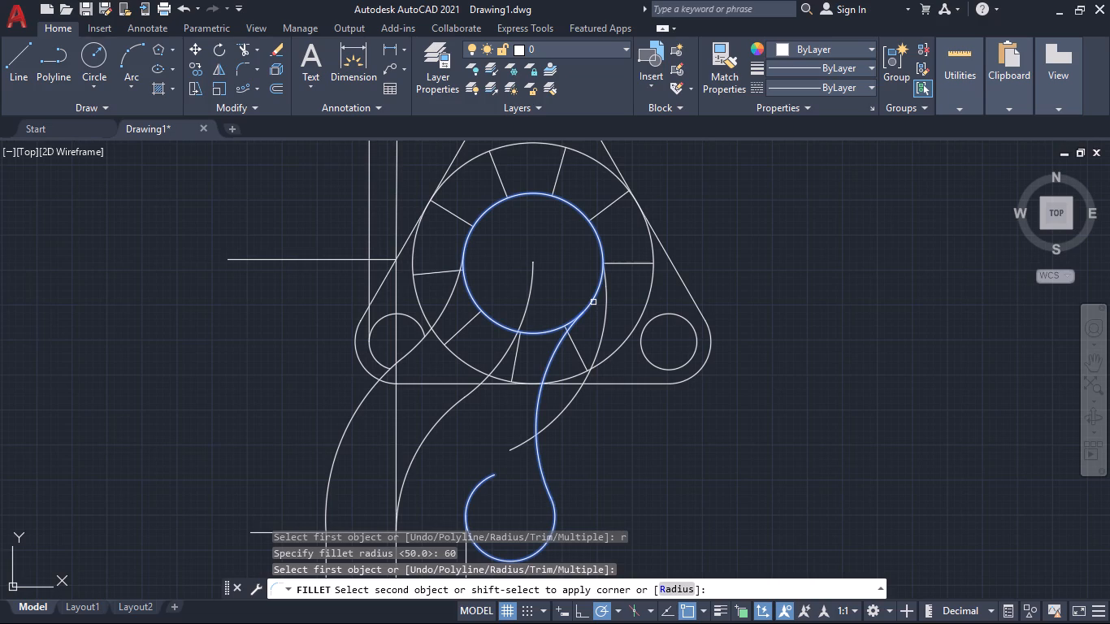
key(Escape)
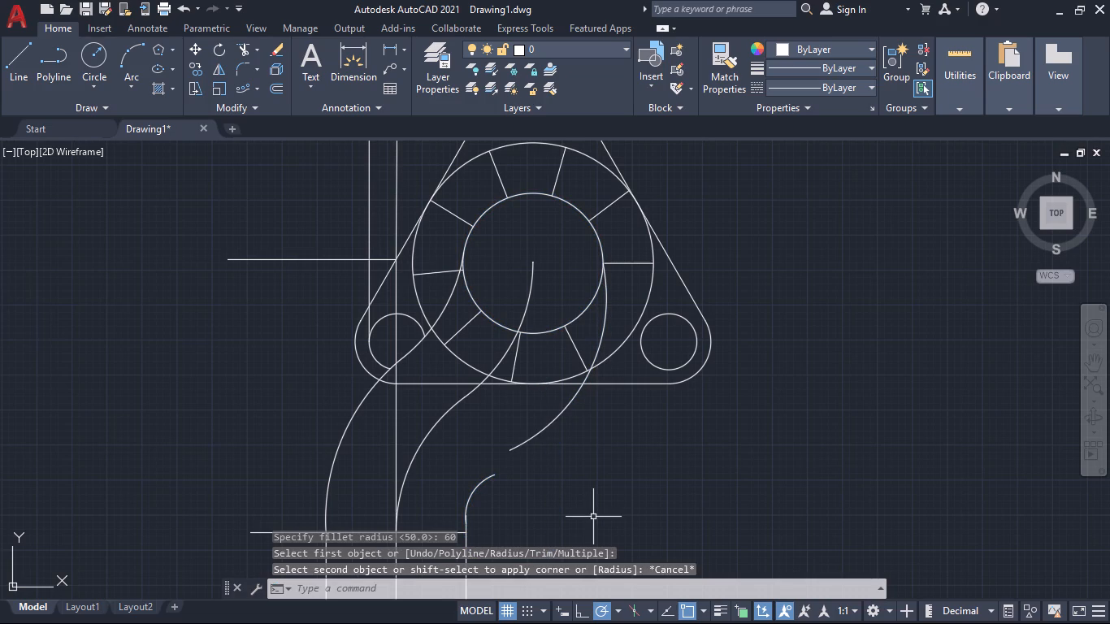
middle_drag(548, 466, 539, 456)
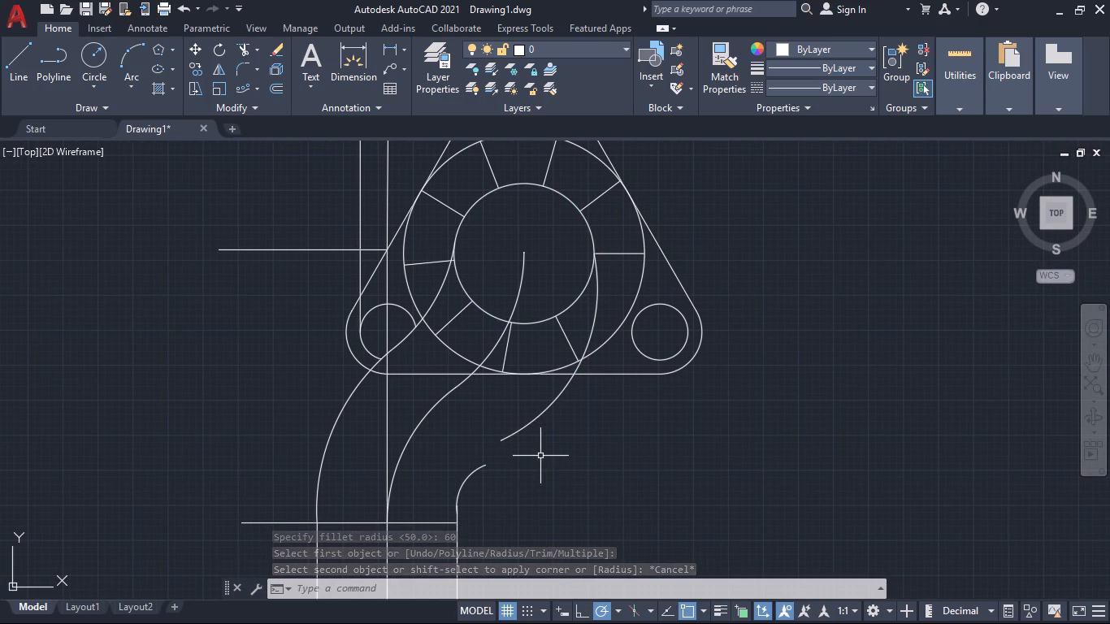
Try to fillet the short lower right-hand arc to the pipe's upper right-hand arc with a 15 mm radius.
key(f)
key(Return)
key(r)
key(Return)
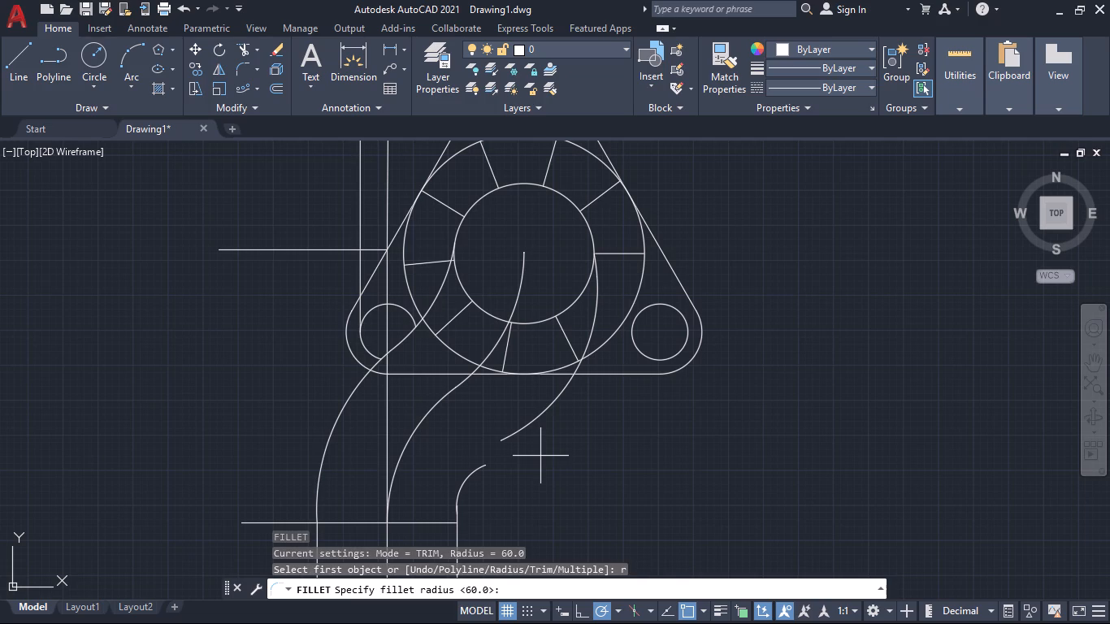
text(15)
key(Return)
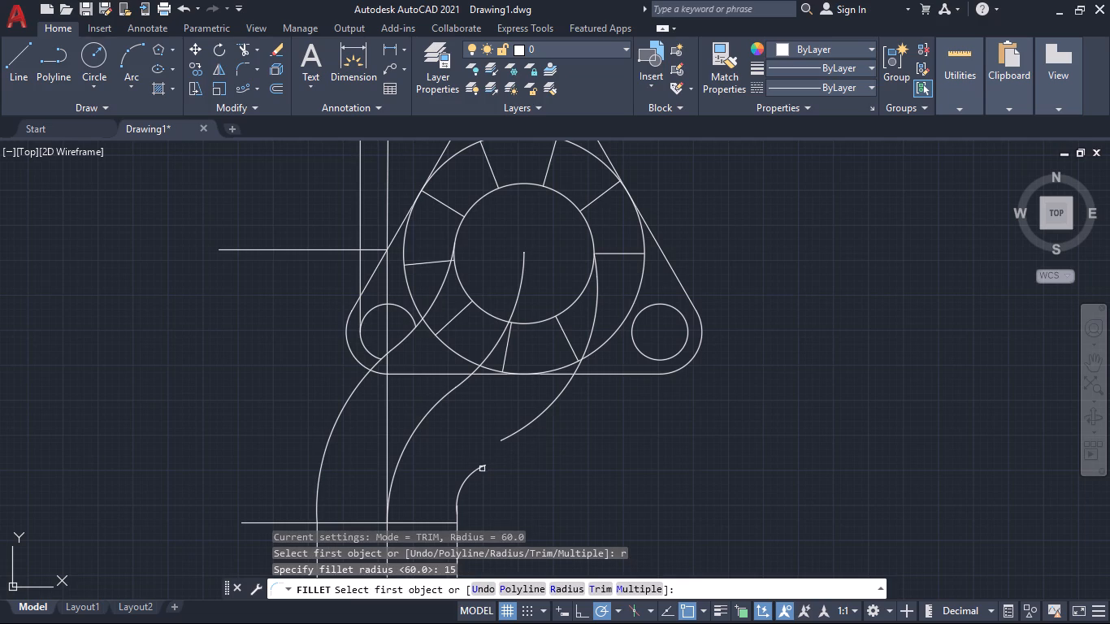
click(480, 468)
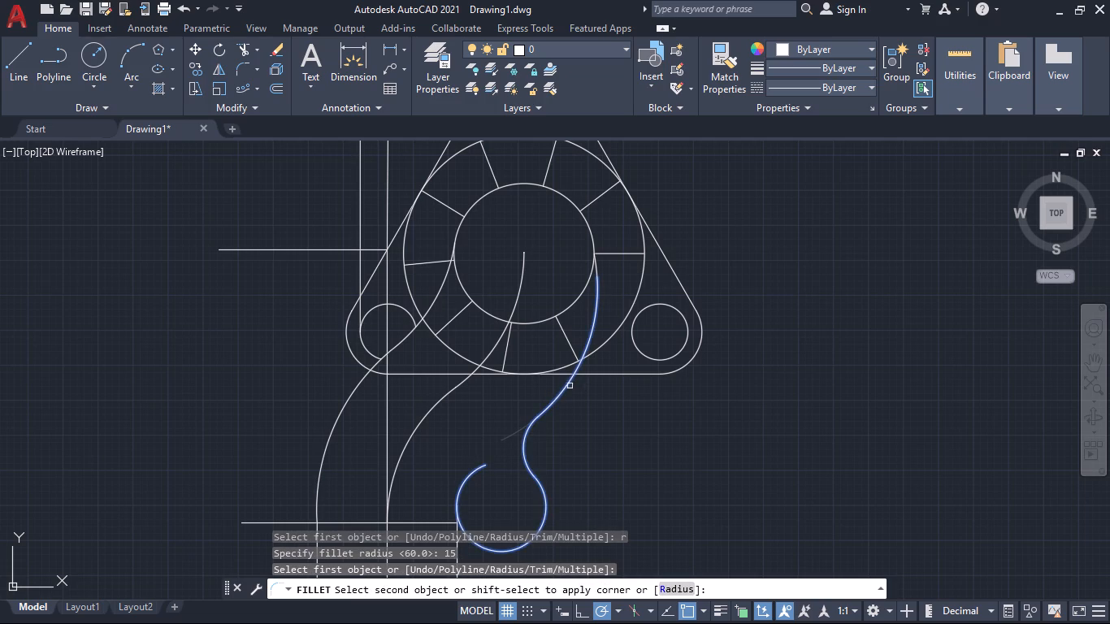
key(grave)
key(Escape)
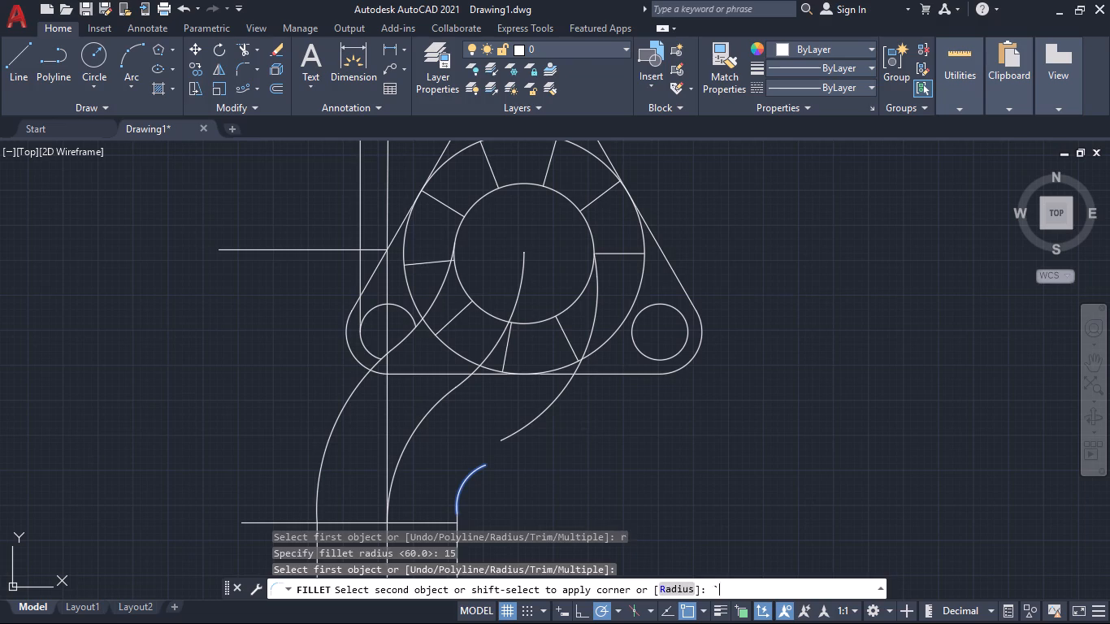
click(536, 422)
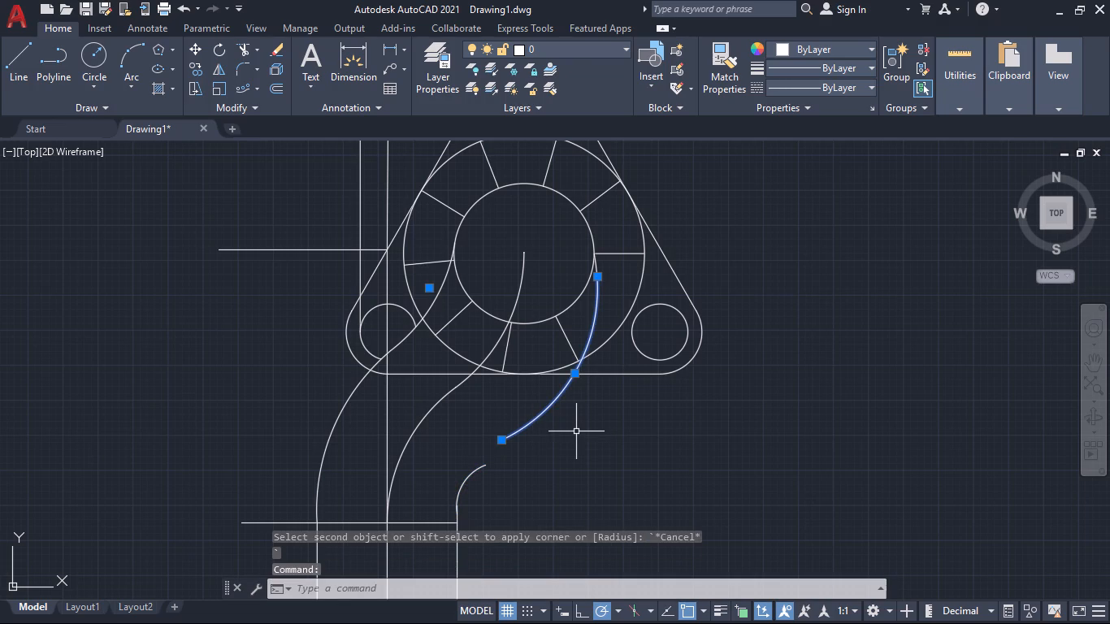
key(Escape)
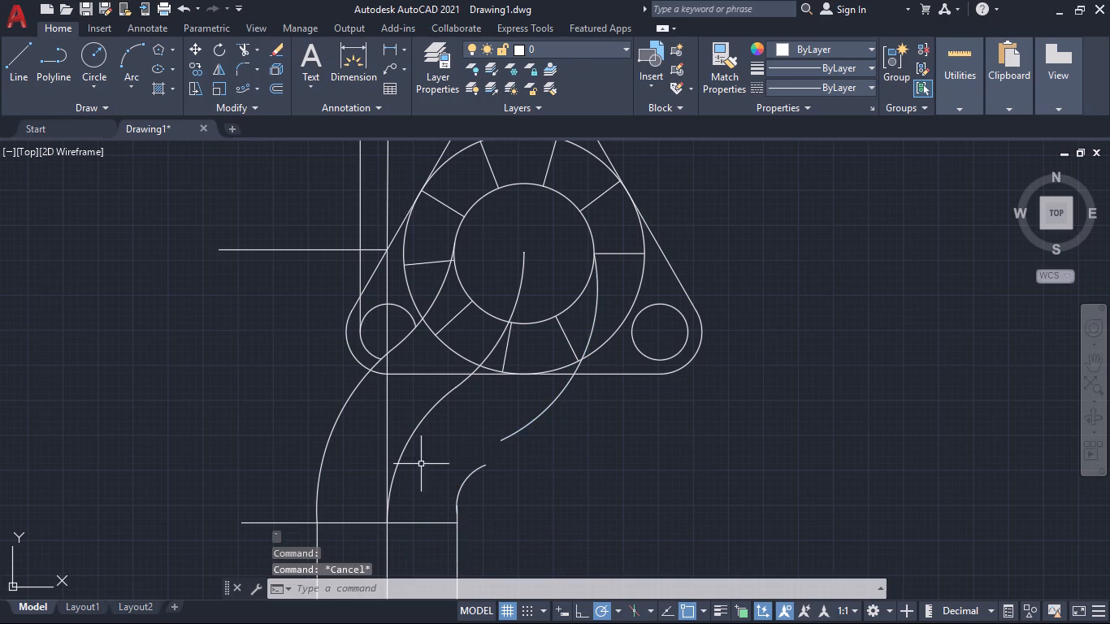
Offset the pipe's left-hand upper arc with the Through option, placing the copy across the existing right-hand upper arc.
key(o)
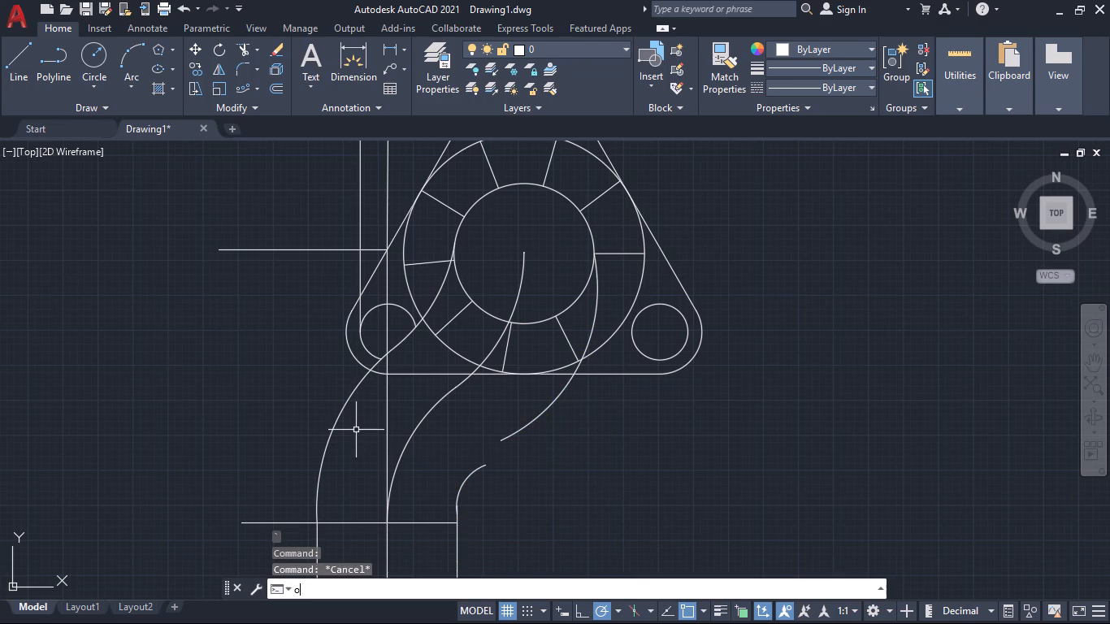
key(Return)
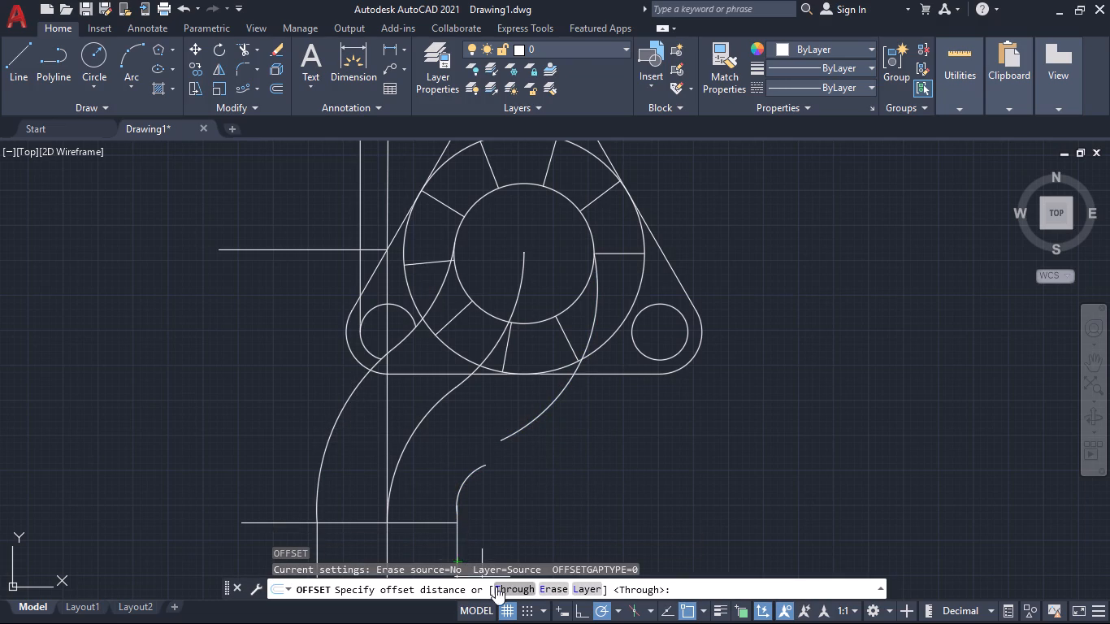
click(496, 587)
click(340, 414)
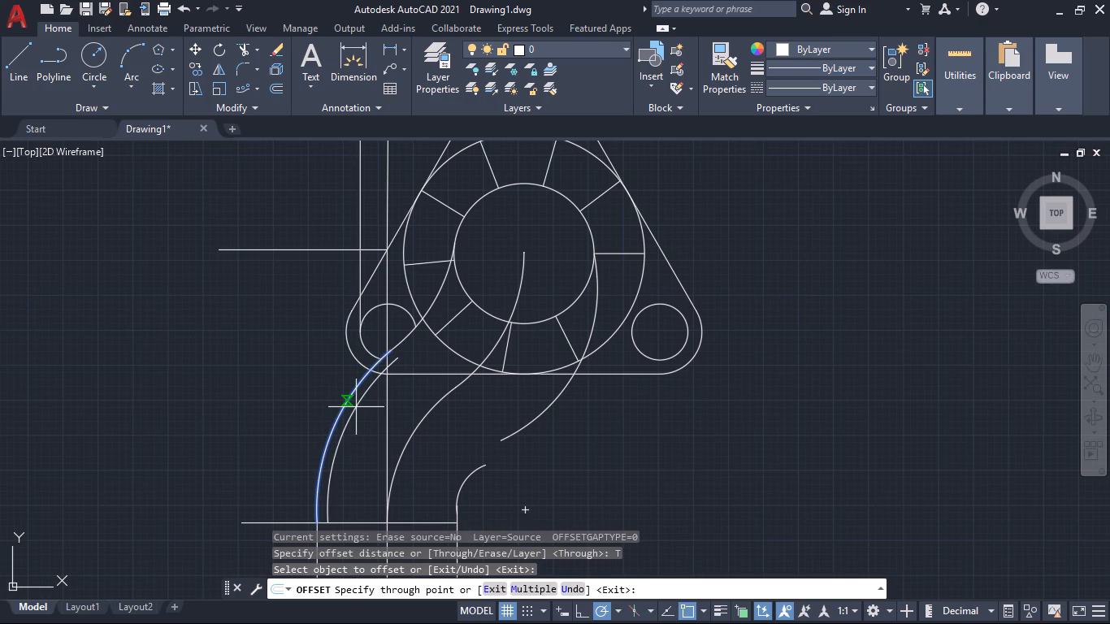
key(ctrl+z)
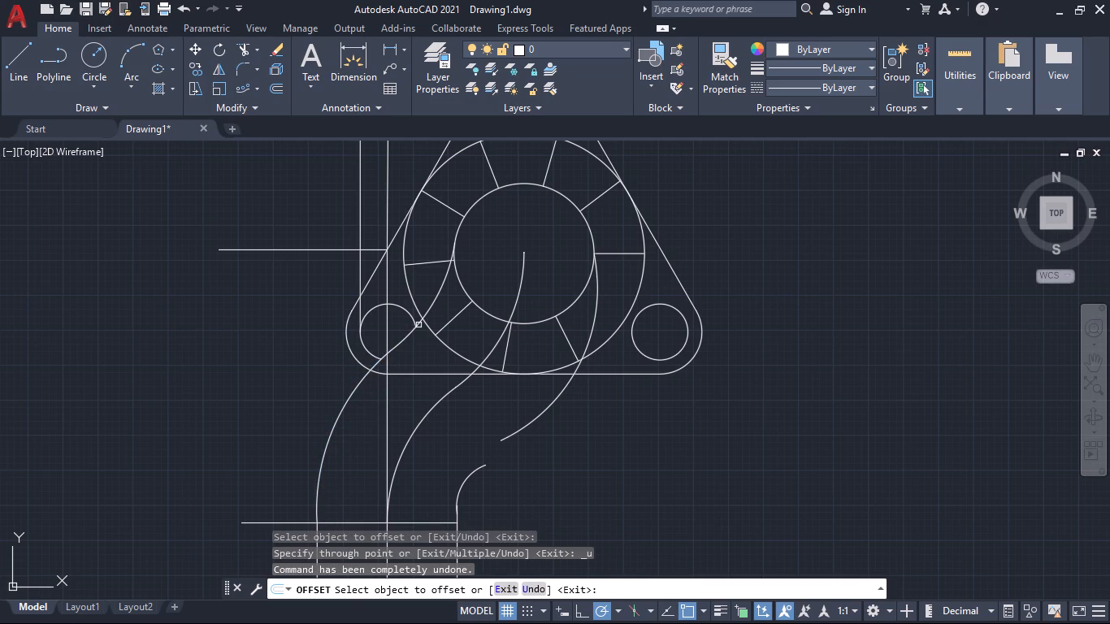
click(418, 325)
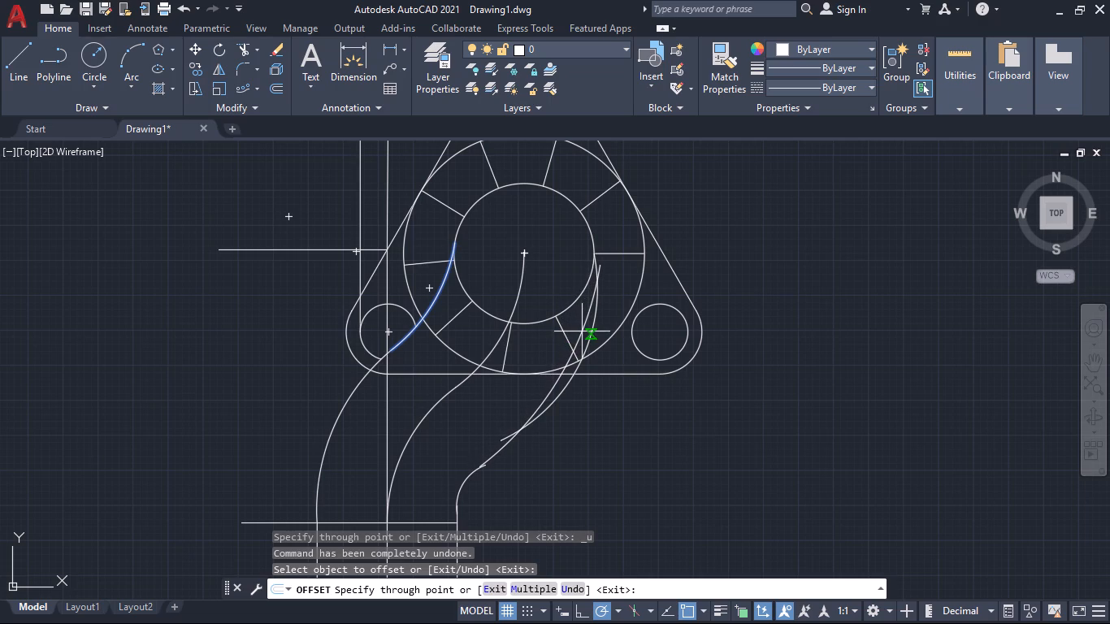
click(582, 331)
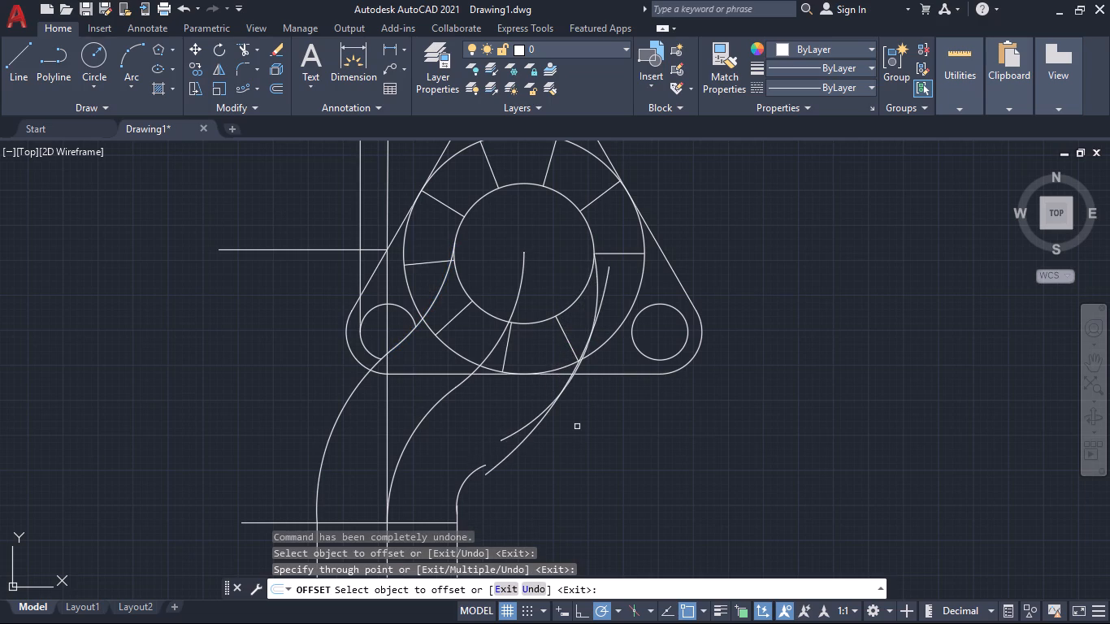
middle_drag(577, 422, 583, 450)
middle_drag(557, 493, 542, 479)
key(Escape)
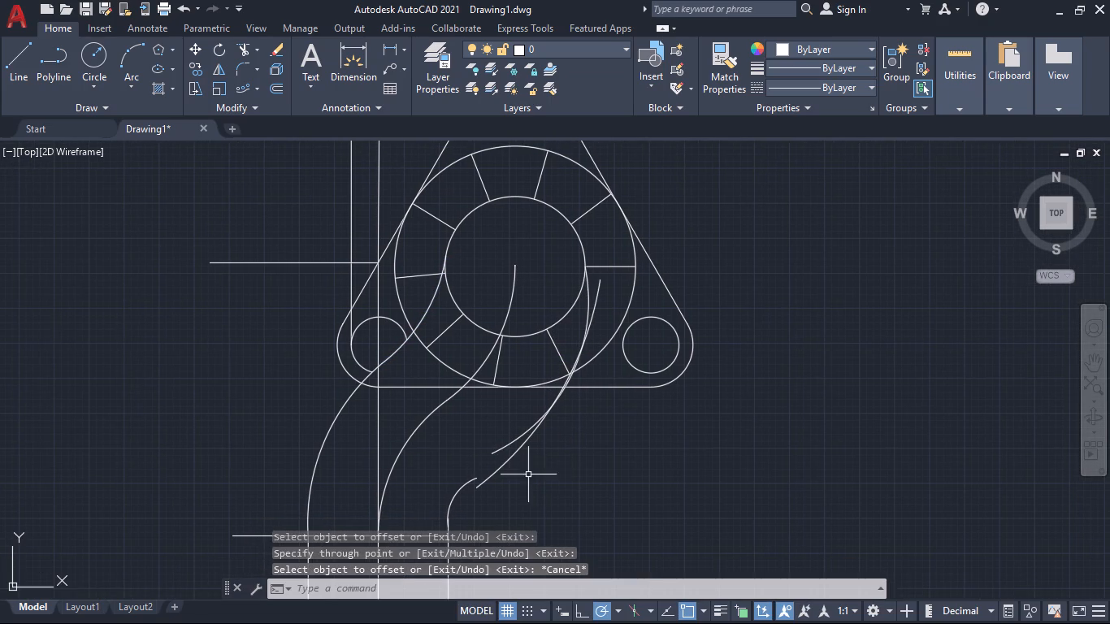
Stretch the lower endpoint of the new offset upper arc onto the short lower right-hand arc, near its upper end.
scroll(524, 474, up, 3)
middle_drag(501, 476, 503, 427)
click(401, 430)
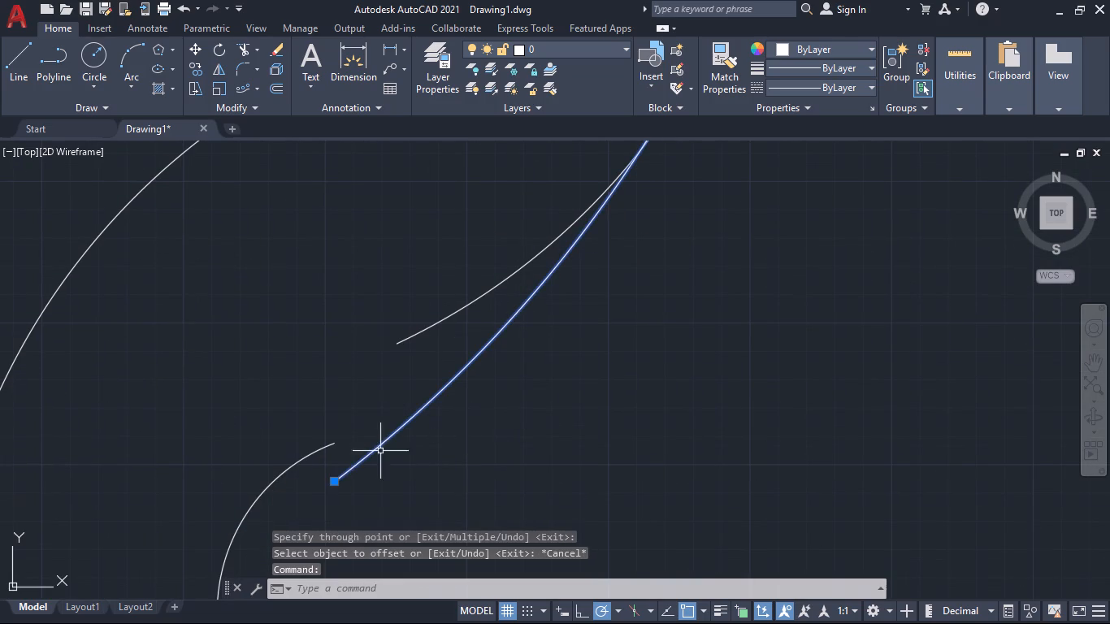
click(335, 482)
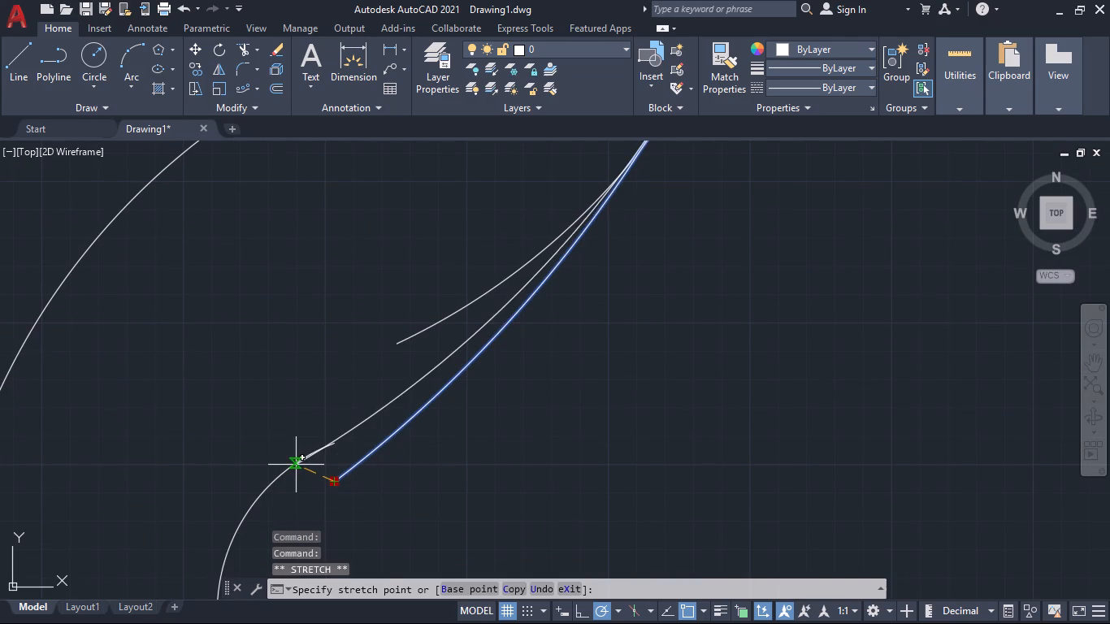
click(296, 465)
scroll(472, 462, down, 2)
middle_drag(535, 426, 474, 515)
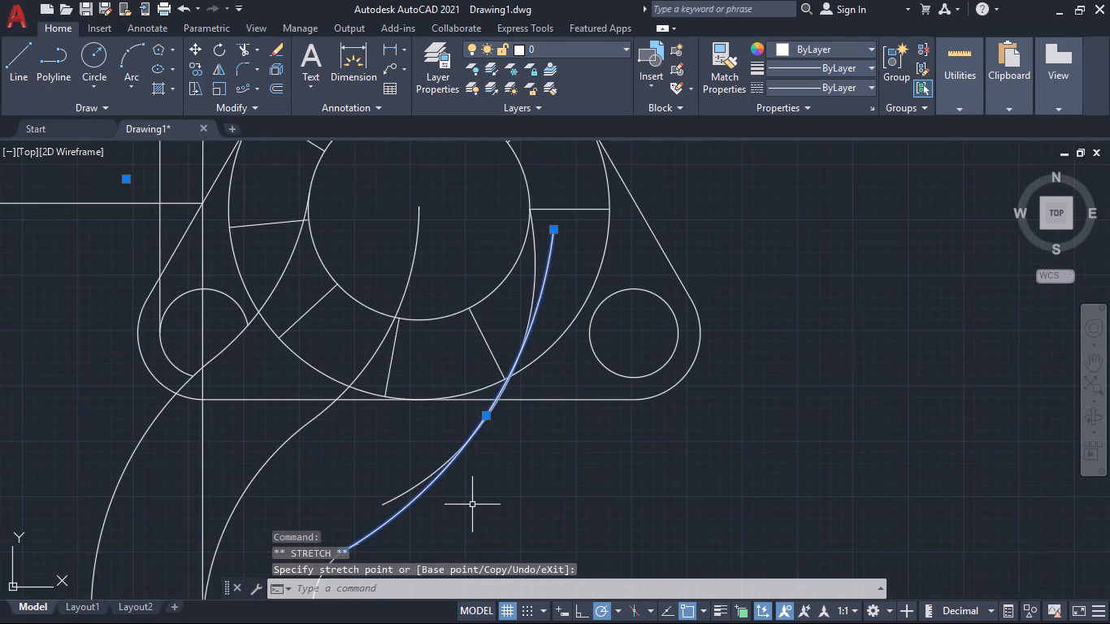
middle_drag(473, 511, 474, 376)
scroll(483, 395, down, 2)
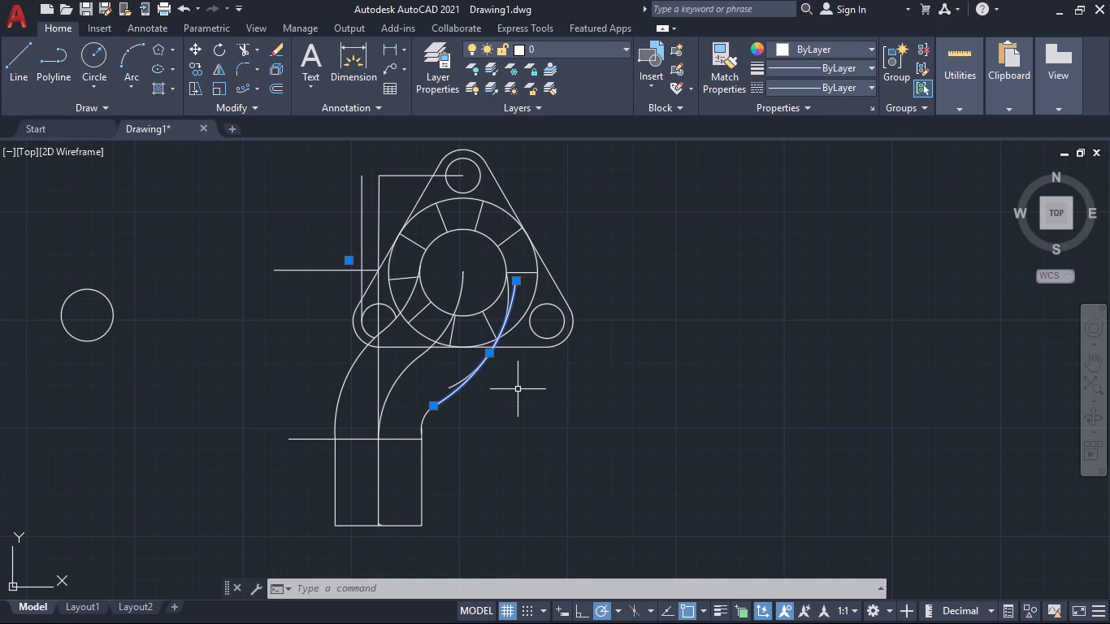
Stretch the upper endpoint of the new offset arc to where the right-hand horizontal radial line meets the inner circle.
middle_drag(514, 379, 532, 448)
scroll(527, 369, up, 2)
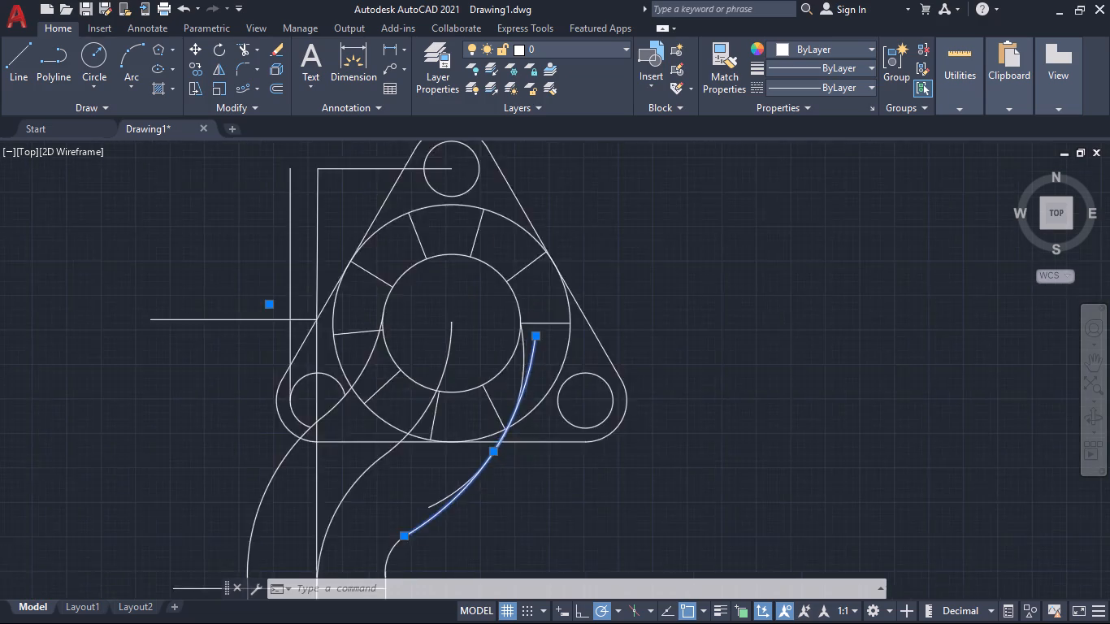
scroll(527, 368, up, 1)
click(544, 287)
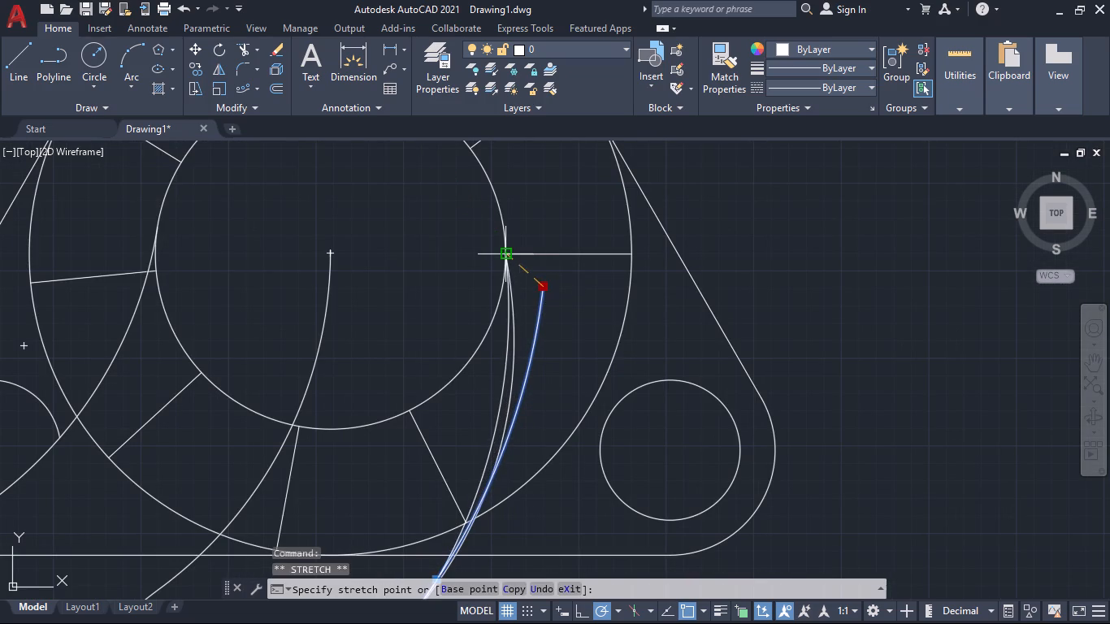
click(509, 258)
scroll(548, 333, down, 2)
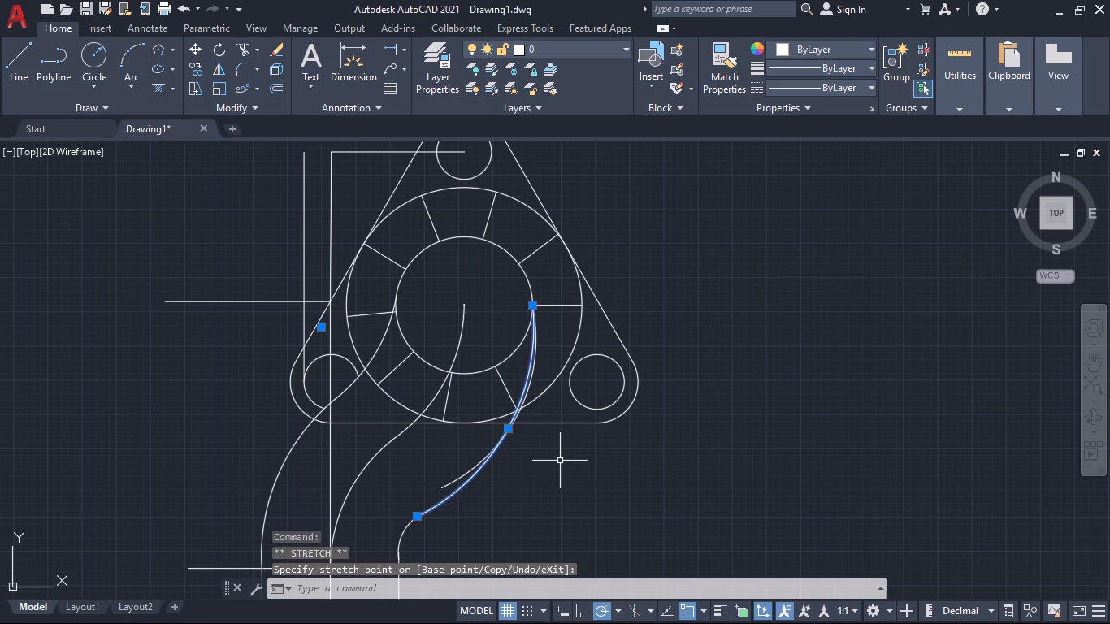
key(Escape)
Delete the old right-hand upper arc of the pipe that crosses the new one.
click(458, 480)
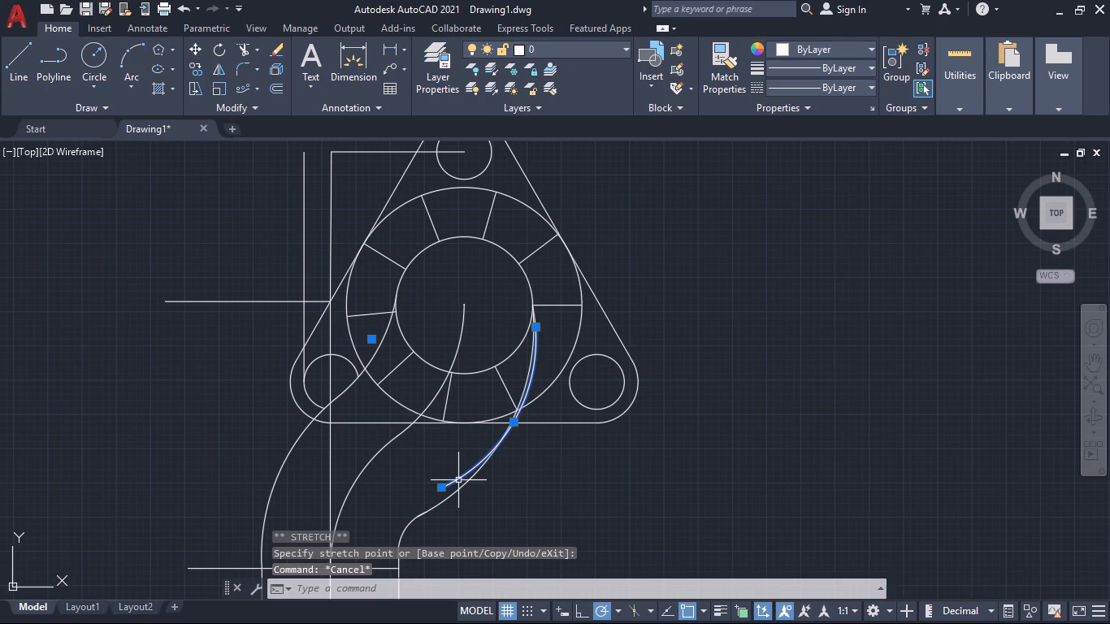
key(Delete)
scroll(568, 481, down, 1)
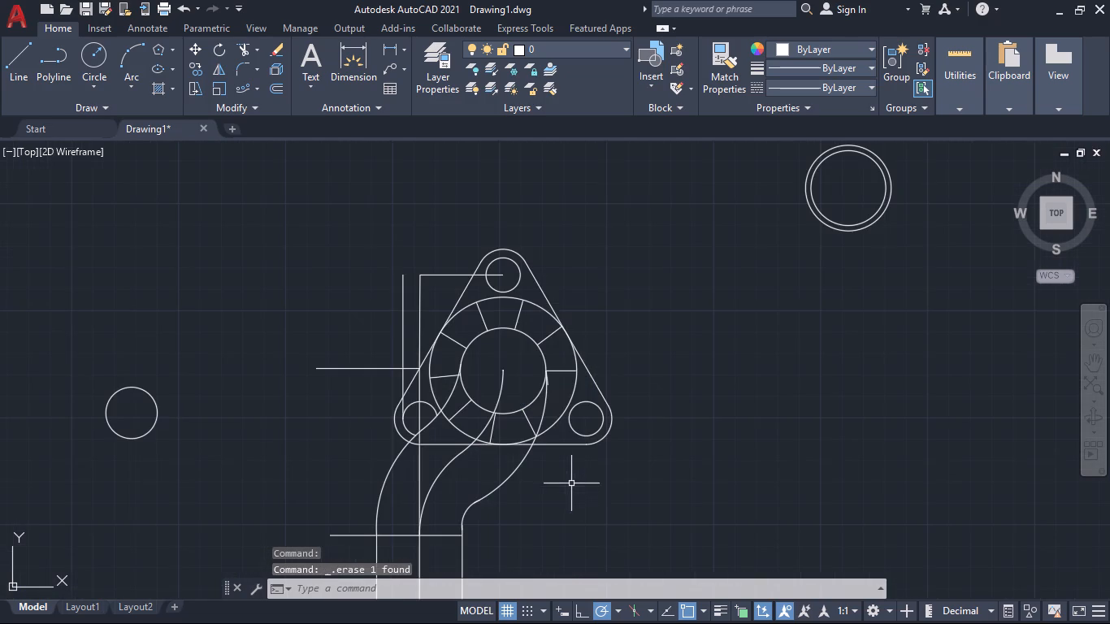
Trim away the short stray segment hanging from the inner circle's right-hand quadrant point.
scroll(547, 378, up, 5)
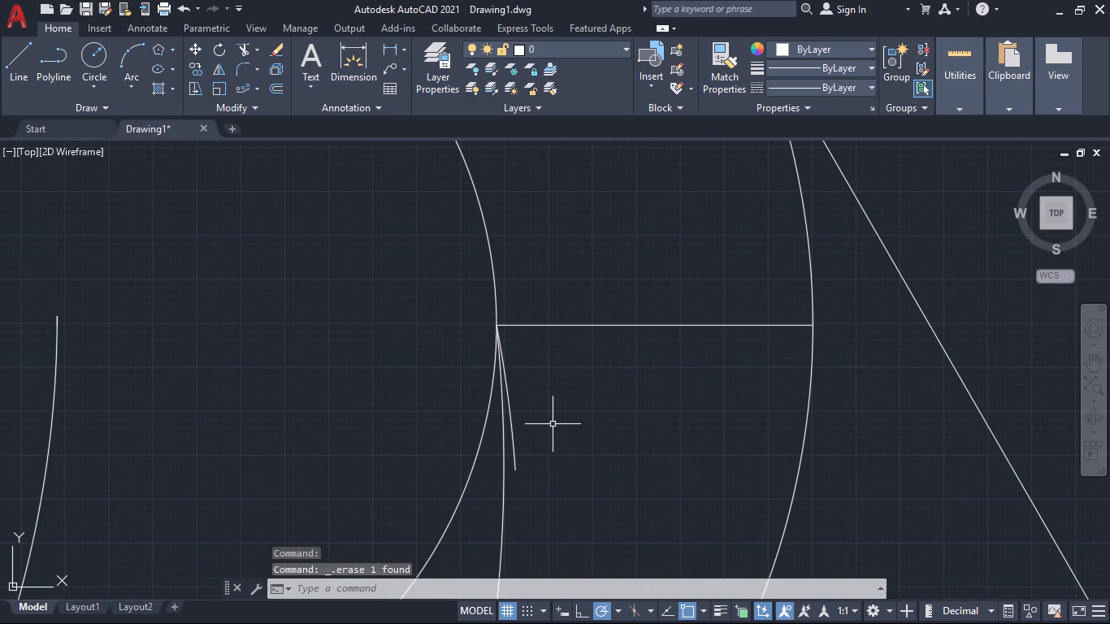
text(tr)
key(Return)
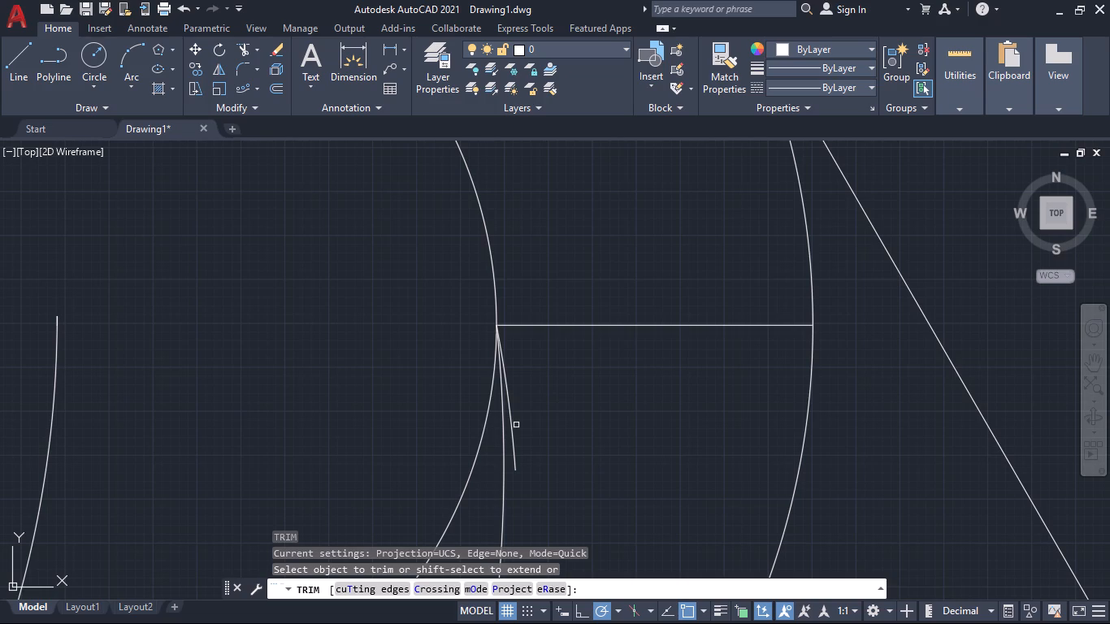
click(511, 426)
Trim away the four radial lines on the lower and left-hand part of the flange ring, including the leftover piece beside the inner circle.
scroll(565, 422, down, 3)
middle_drag(586, 431, 592, 394)
click(520, 488)
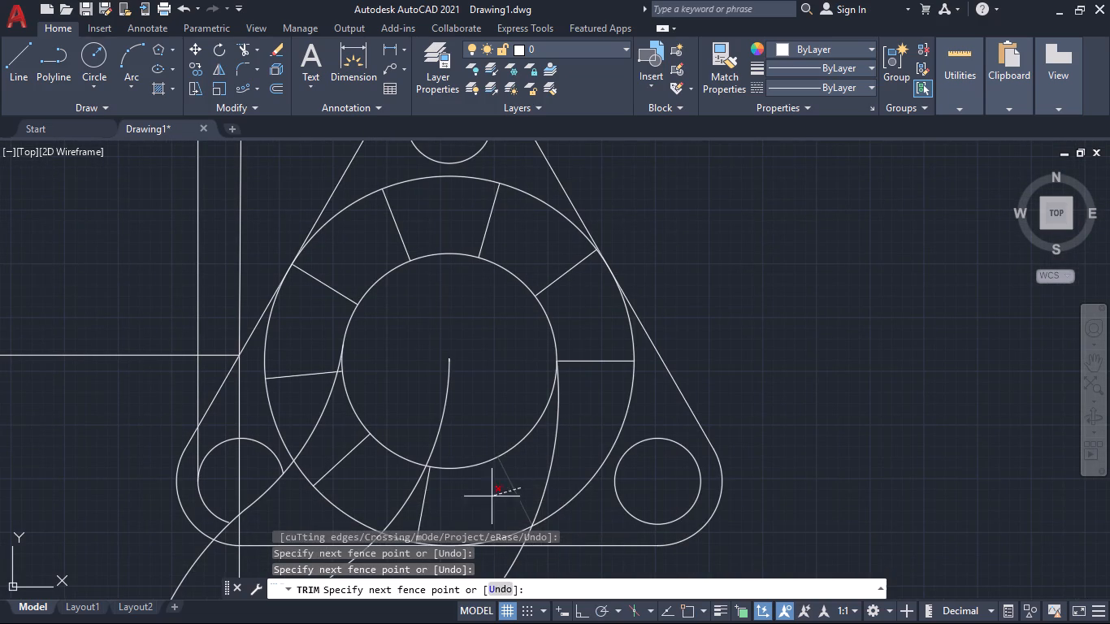
click(414, 520)
click(376, 484)
click(340, 445)
click(301, 394)
click(311, 357)
scroll(350, 383, up, 4)
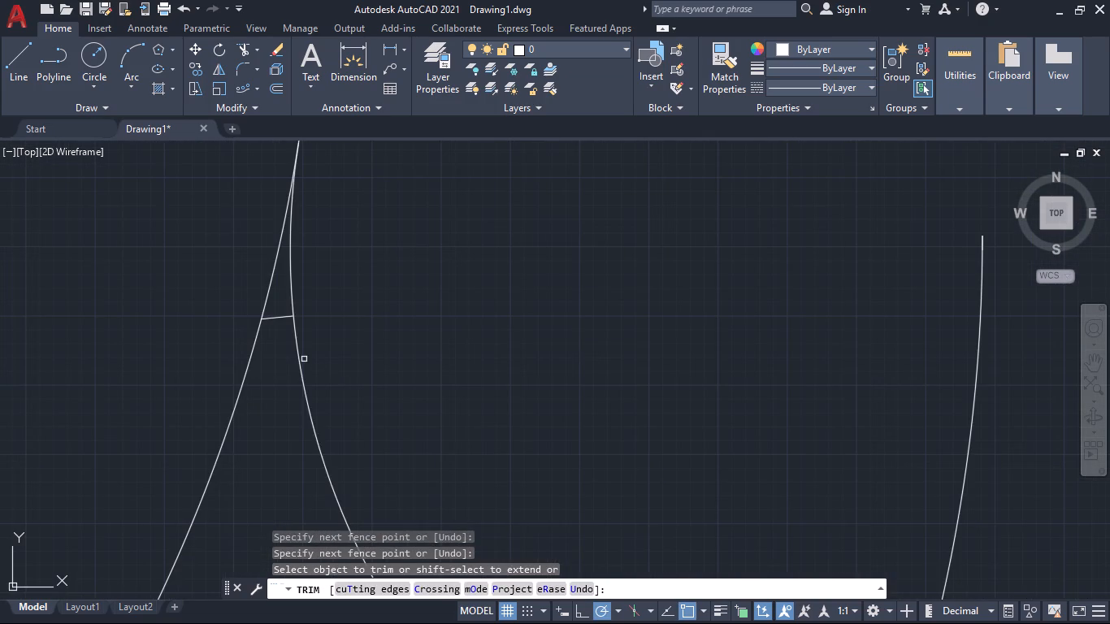
click(277, 318)
Trim the overlapping end of the short lower right-hand arc where it crosses the new upper arc.
scroll(450, 423, down, 5)
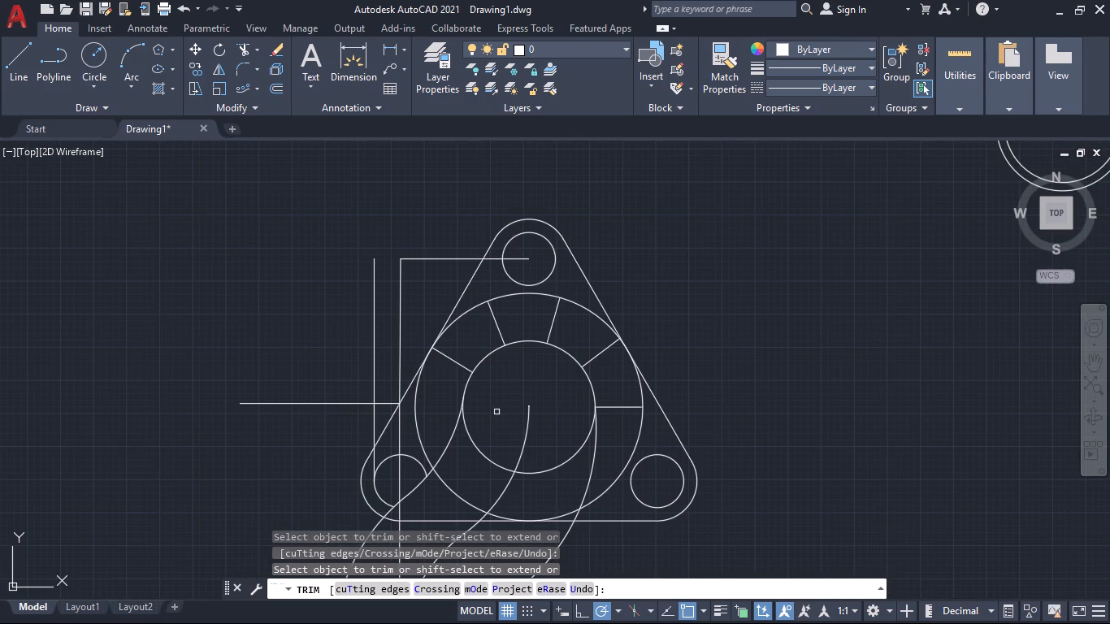
middle_drag(496, 405, 518, 438)
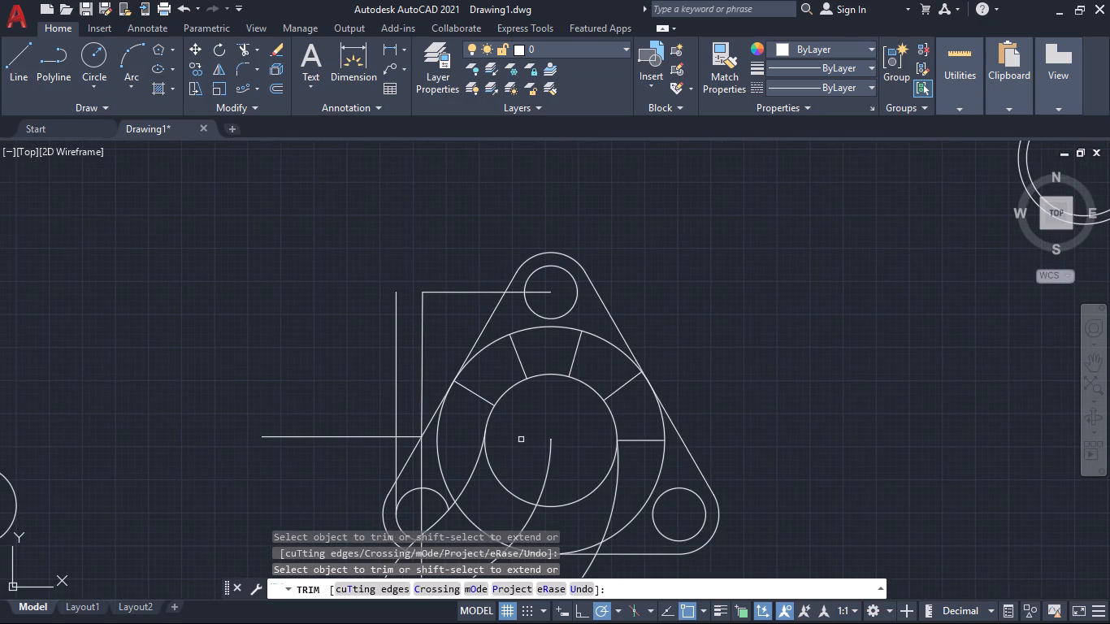
middle_drag(518, 437, 496, 396)
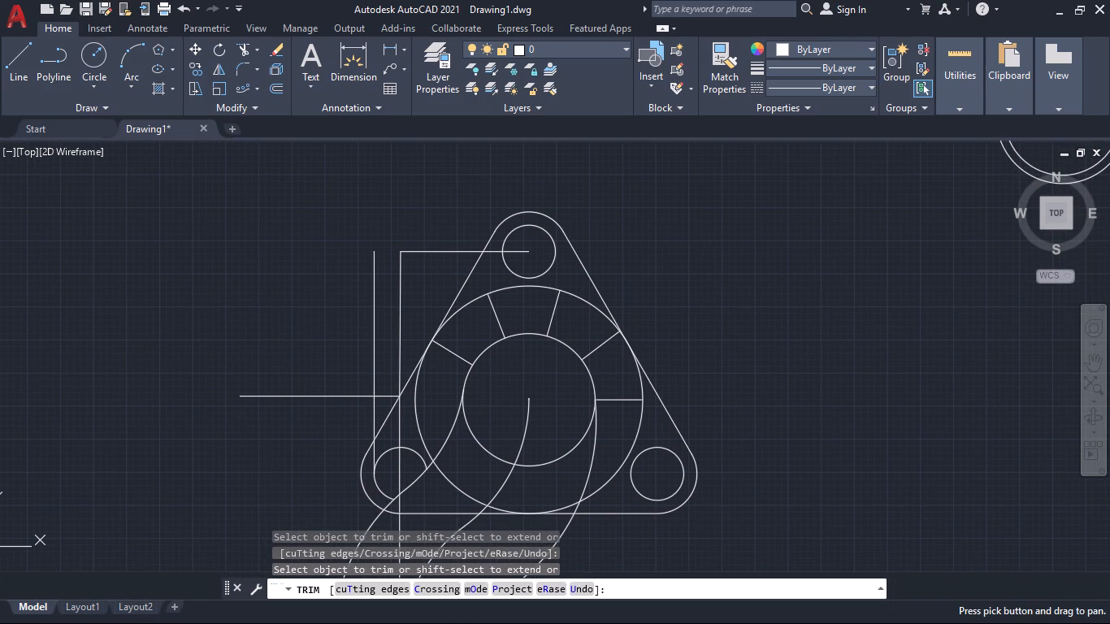
scroll(496, 396, down, 1)
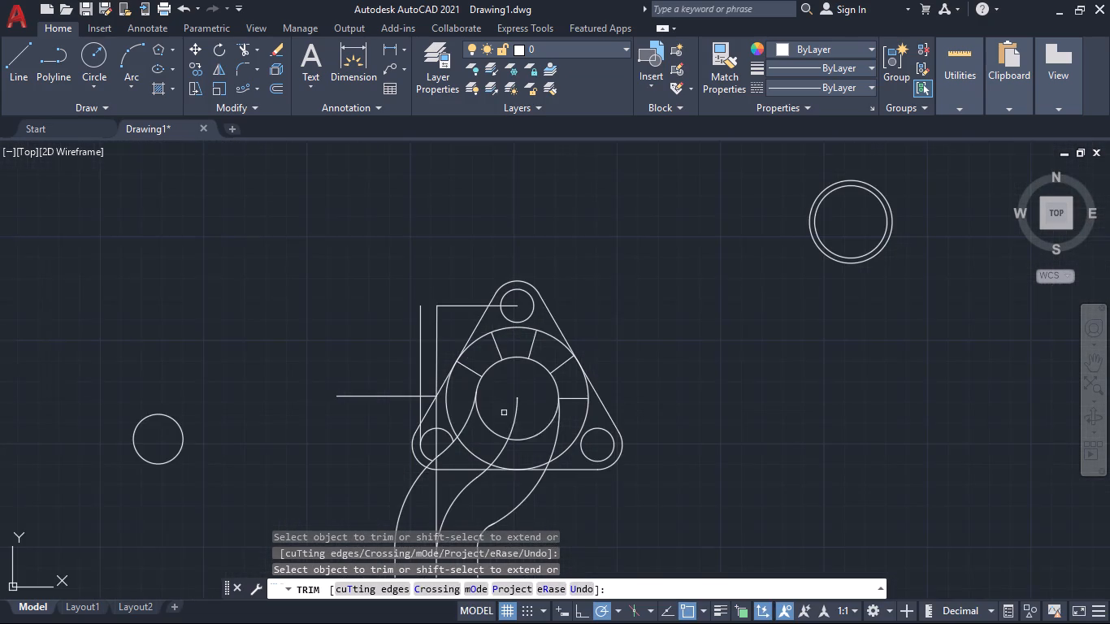
middle_drag(618, 518, 595, 369)
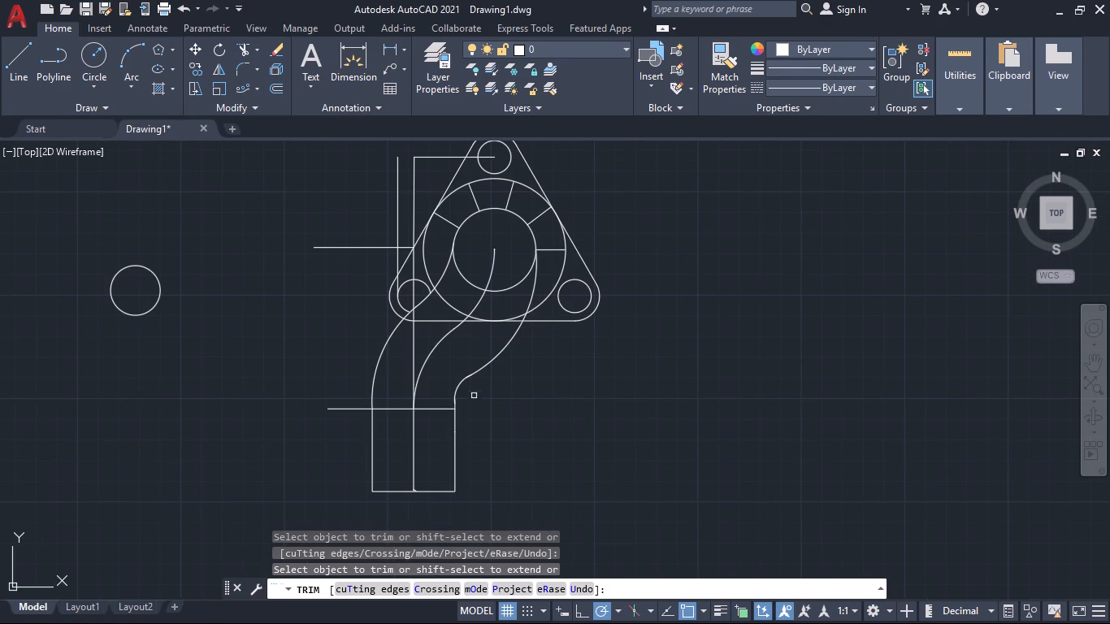
scroll(470, 389, up, 4)
middle_drag(436, 356, 482, 457)
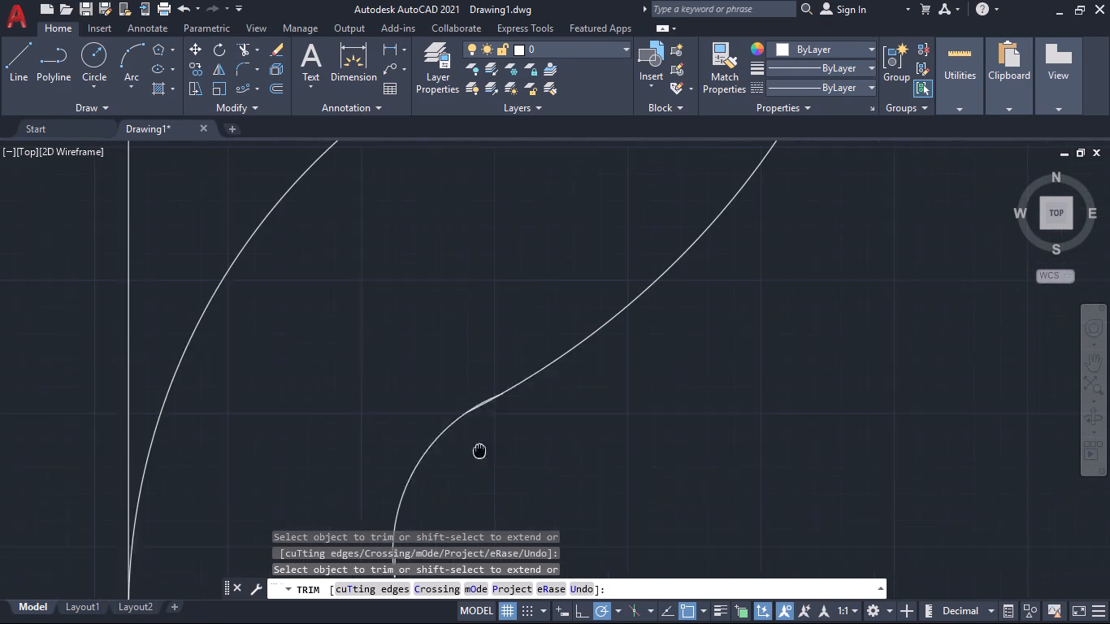
middle_drag(482, 457, 484, 462)
scroll(490, 411, up, 4)
click(492, 456)
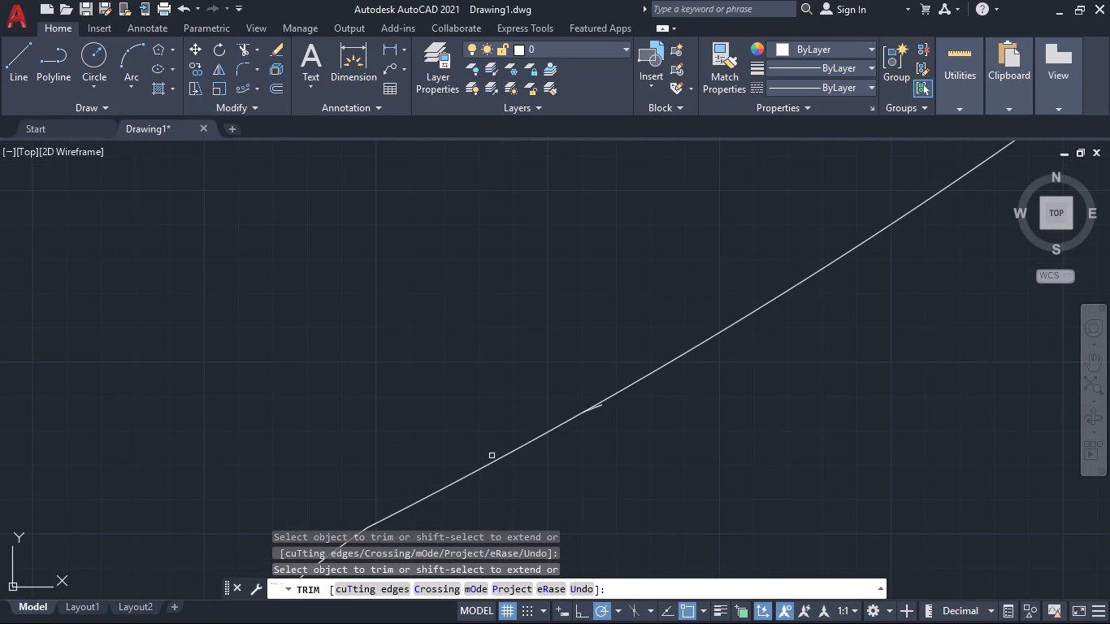
click(596, 410)
Trim the top of the straight pipe's right-hand edge where it extends above its junction with the short lower arc.
scroll(642, 441, down, 3)
middle_drag(681, 489, 679, 487)
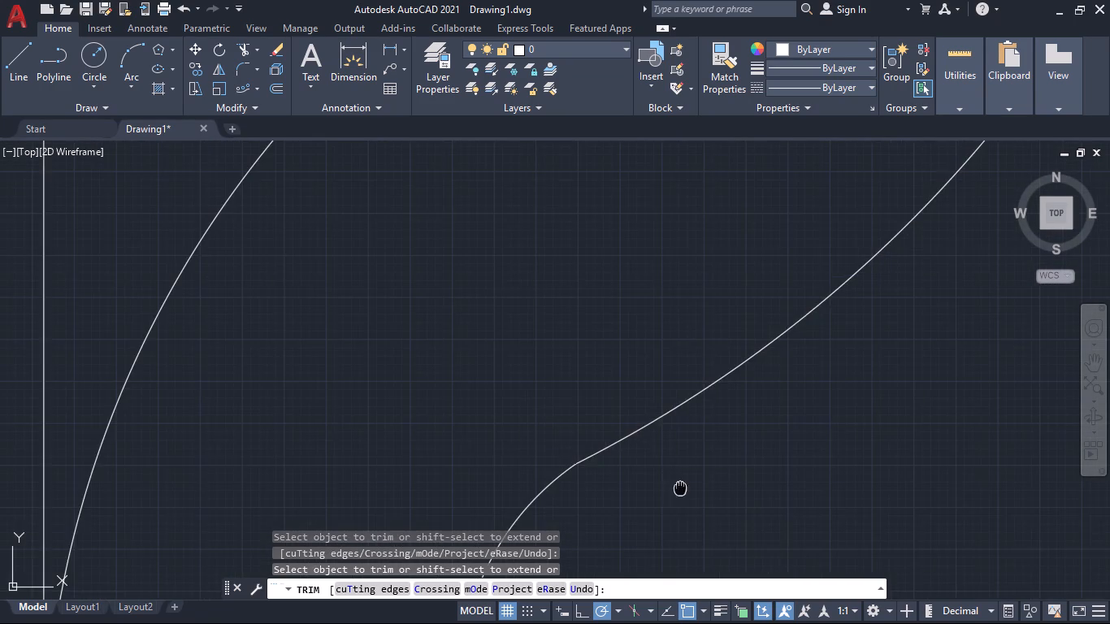
middle_drag(679, 487, 625, 366)
middle_drag(535, 455, 611, 330)
scroll(618, 382, down, 2)
scroll(566, 435, up, 4)
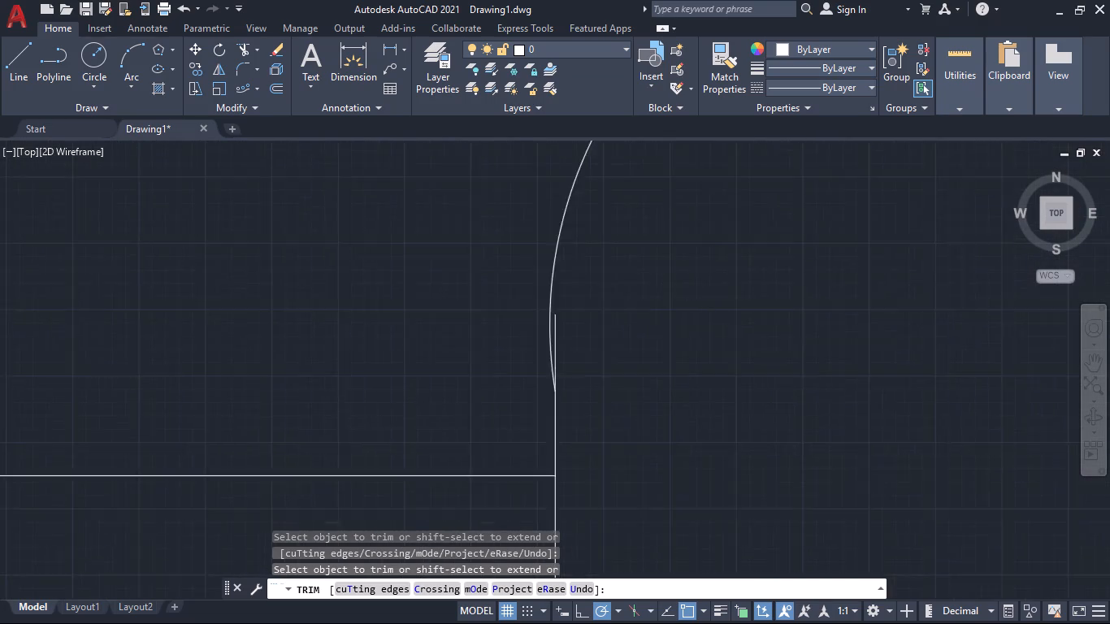
click(549, 322)
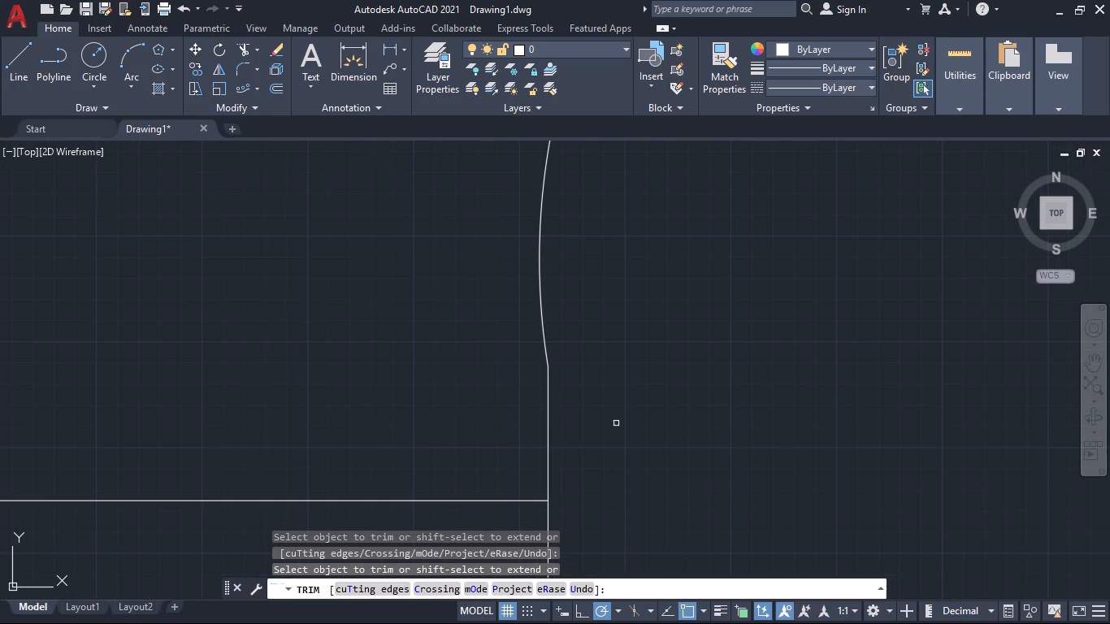
scroll(618, 426, down, 4)
scroll(696, 448, down, 2)
middle_drag(737, 453, 609, 453)
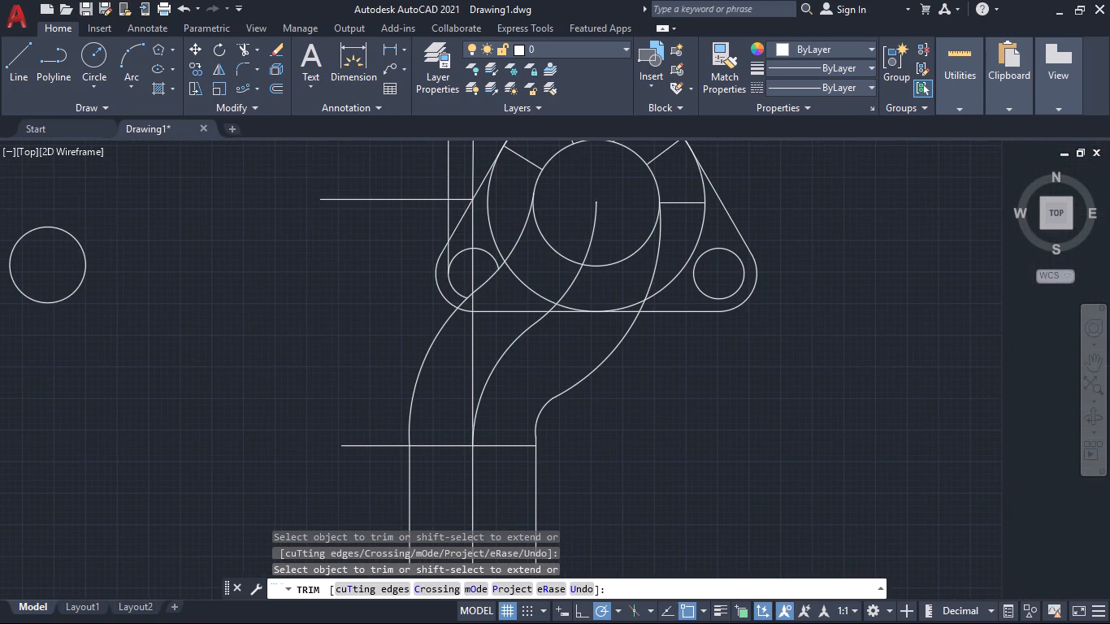
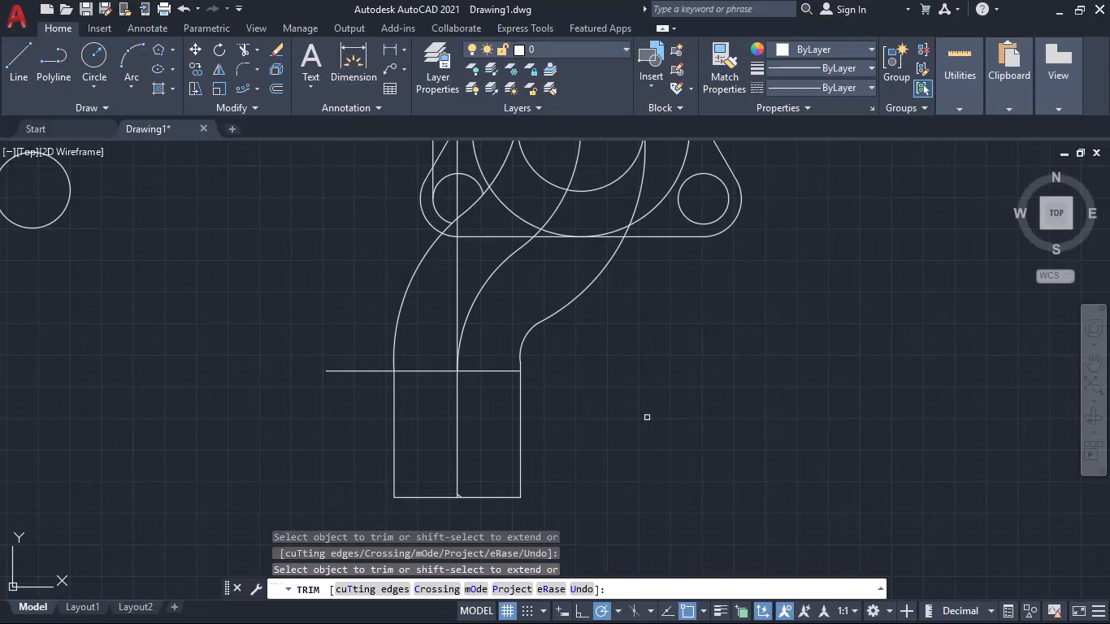
Examine the curved pipe outline, its straight end and the triangular flange with its circles.
middle_drag(648, 417, 635, 442)
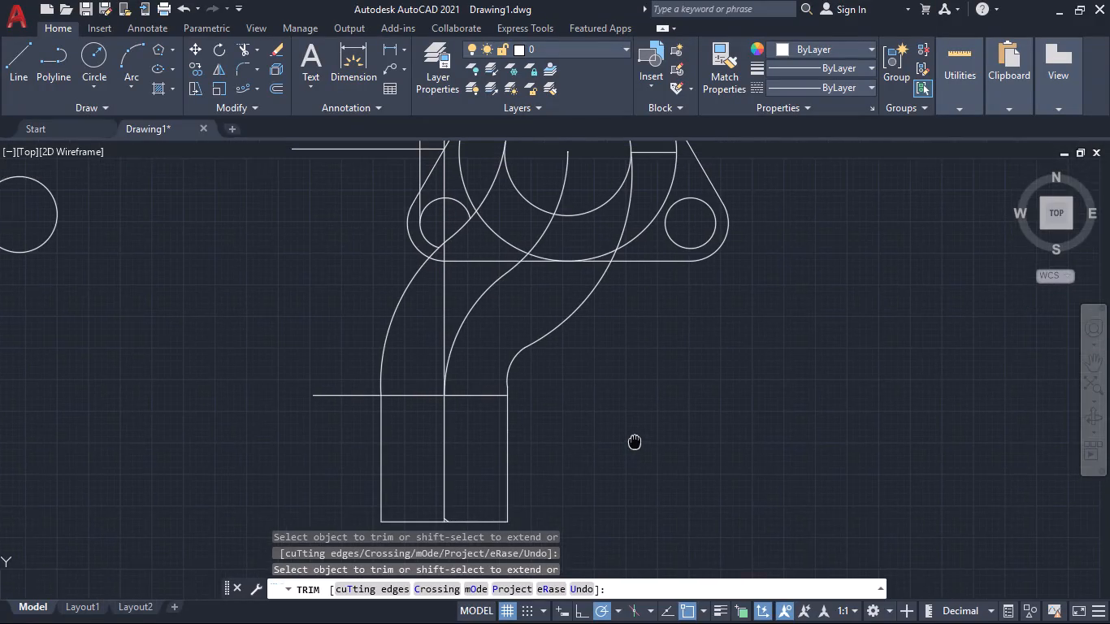
middle_drag(635, 442, 632, 455)
scroll(641, 430, down, 2)
middle_drag(629, 452, 627, 421)
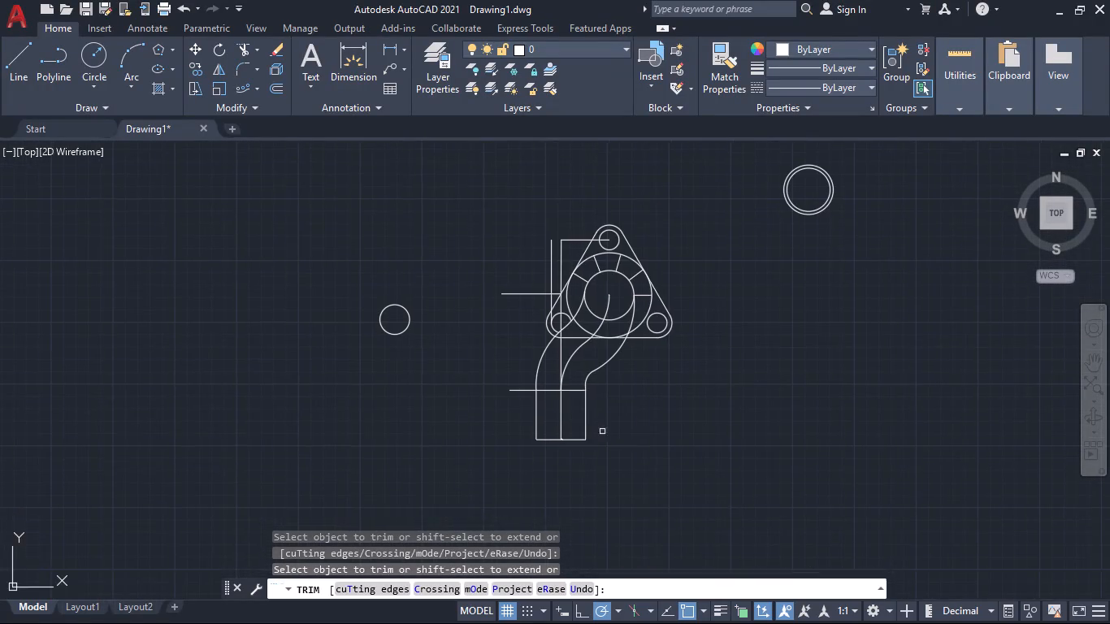
scroll(594, 435, up, 3)
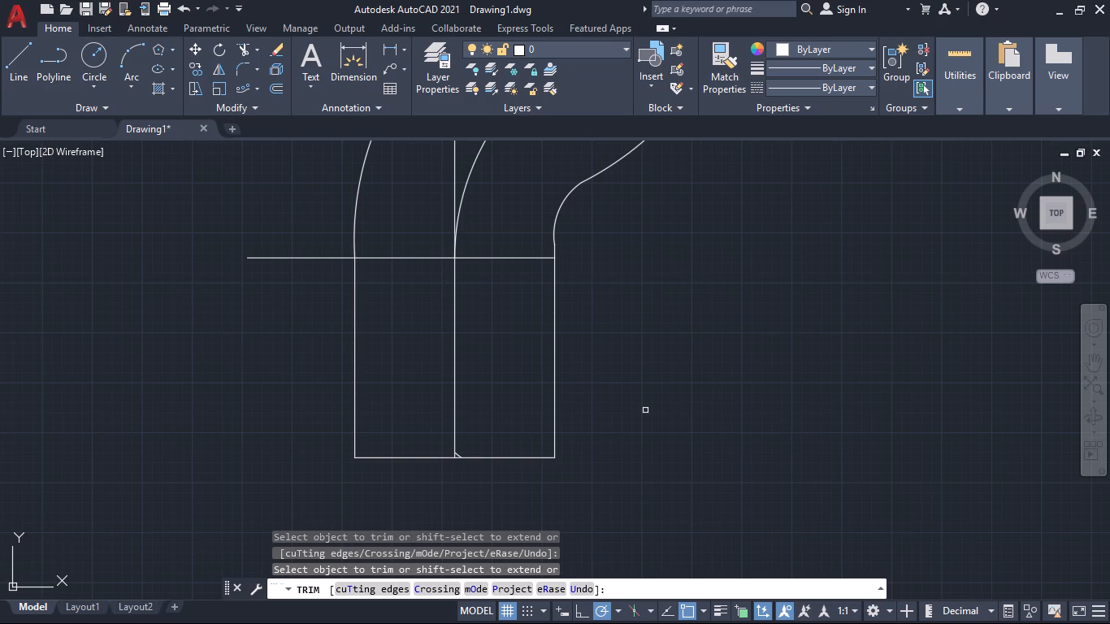
middle_drag(654, 369, 667, 481)
scroll(684, 444, down, 1)
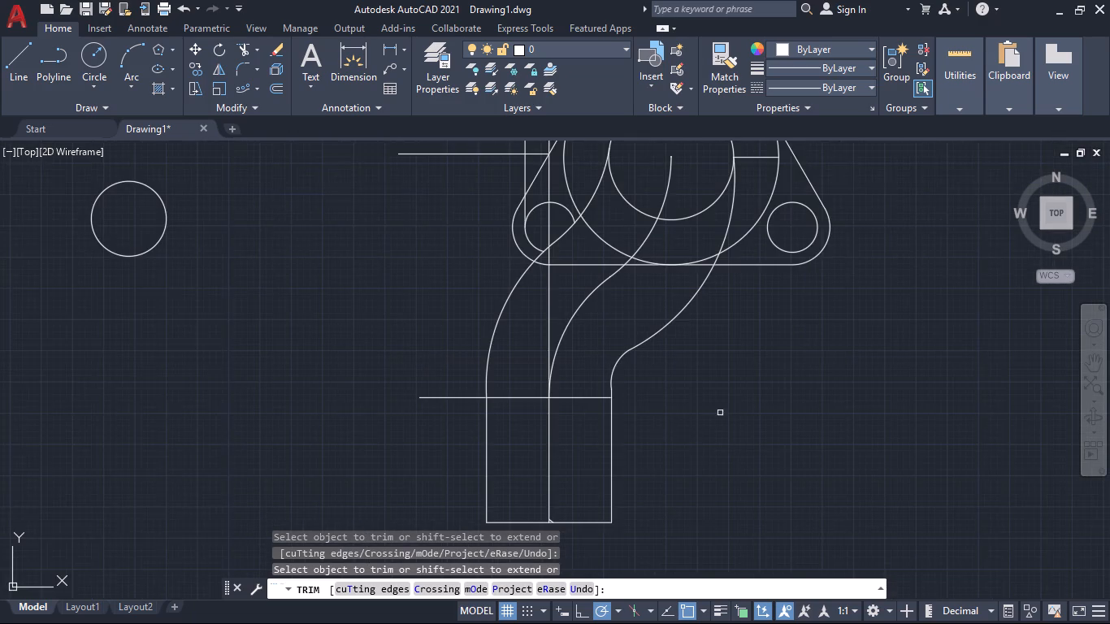
middle_drag(720, 413, 648, 449)
middle_drag(648, 449, 588, 447)
middle_drag(598, 392, 602, 513)
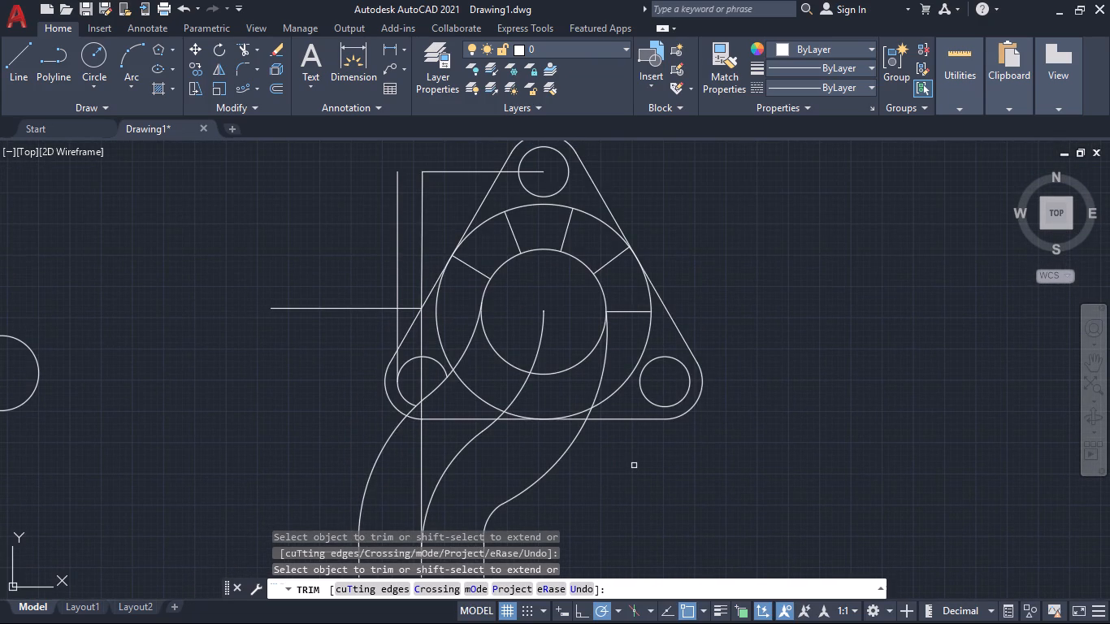
middle_drag(634, 466, 623, 476)
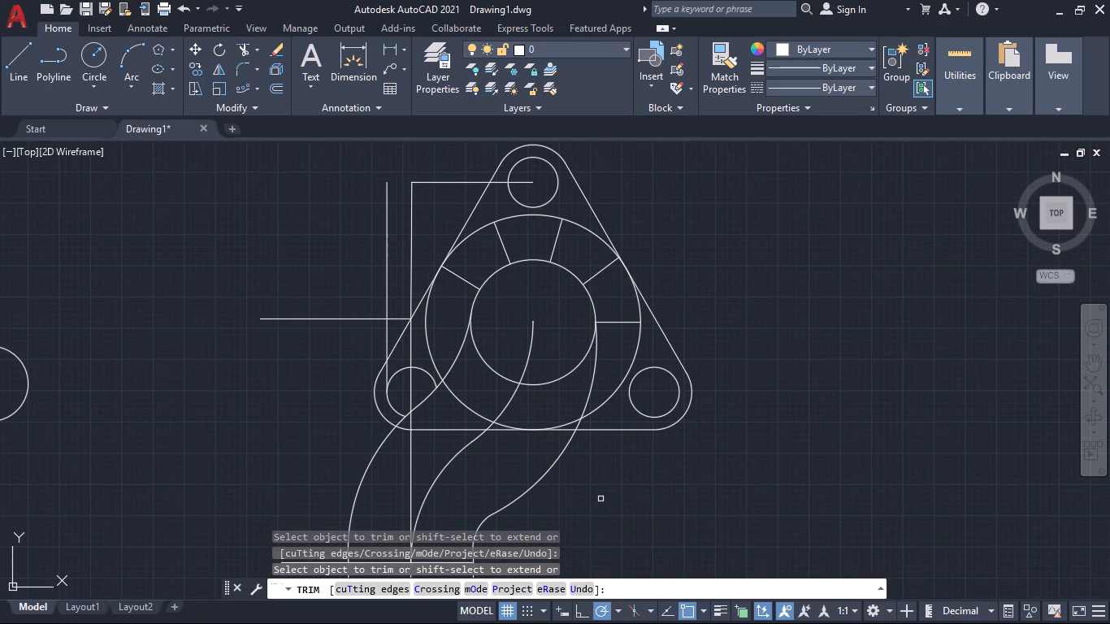
middle_drag(609, 516, 609, 500)
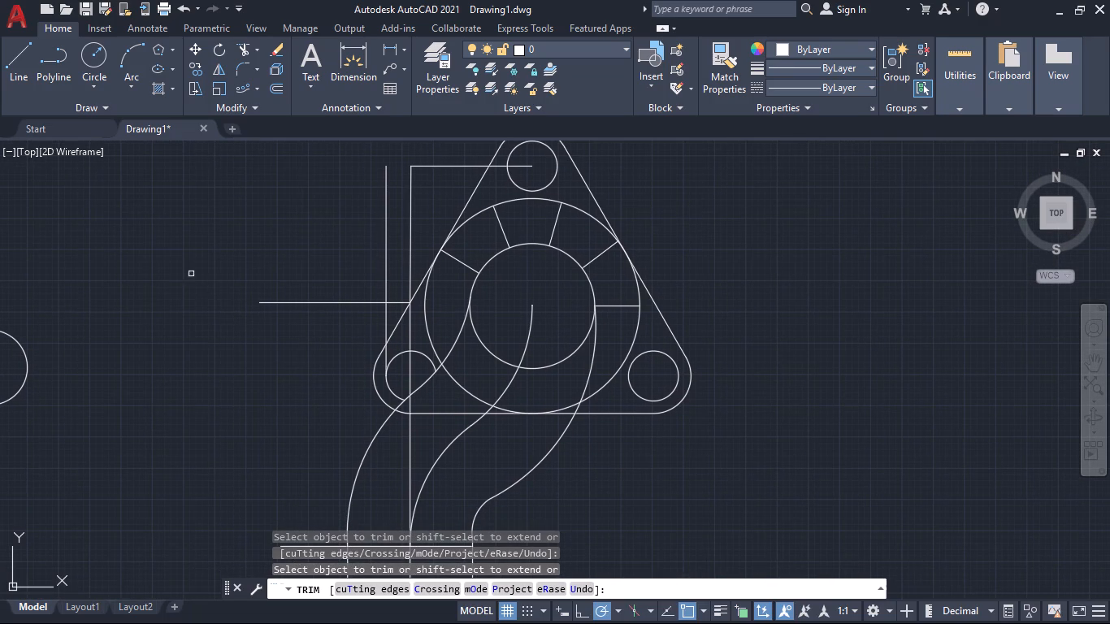
Draw a three-point arc from the pipe's left edge curve, over the inner circle's upper half, to its right edge curve.
click(131, 58)
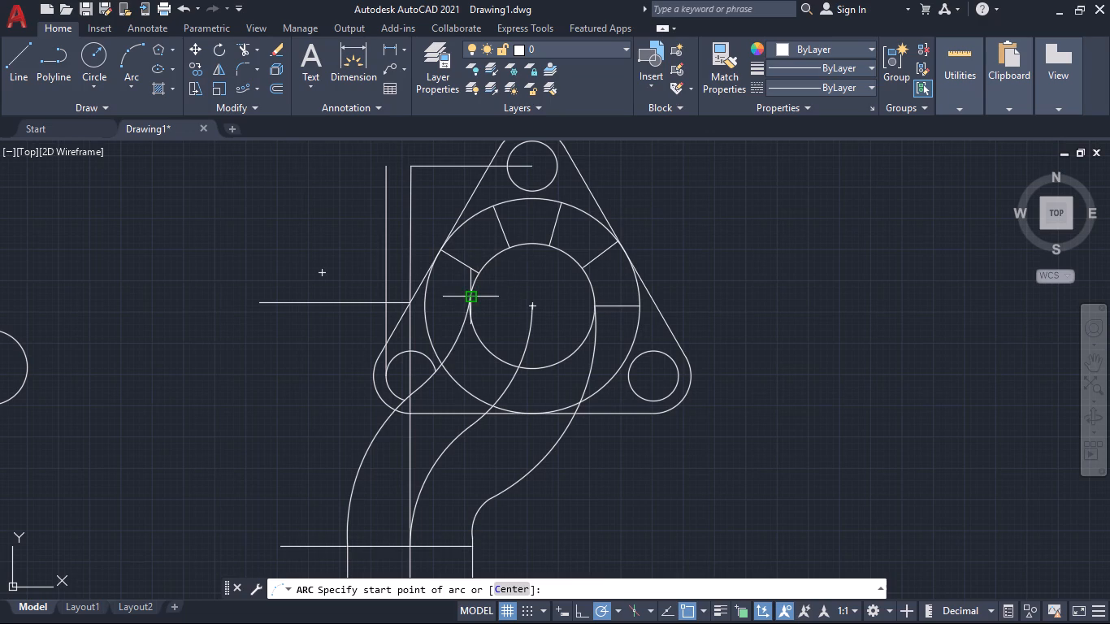
click(471, 300)
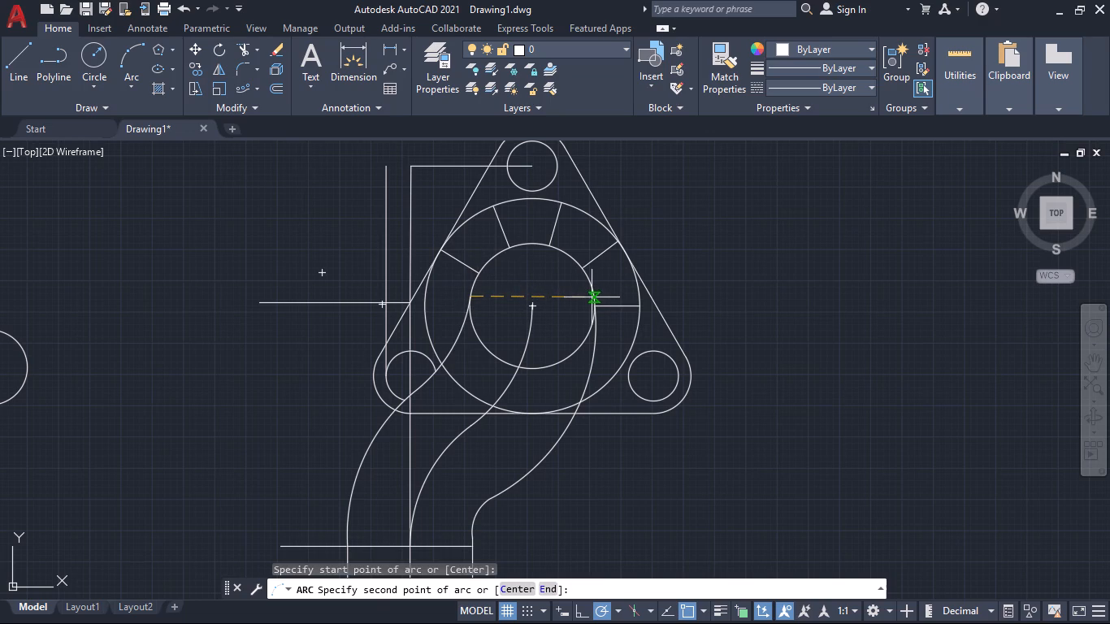
scroll(594, 297, up, 3)
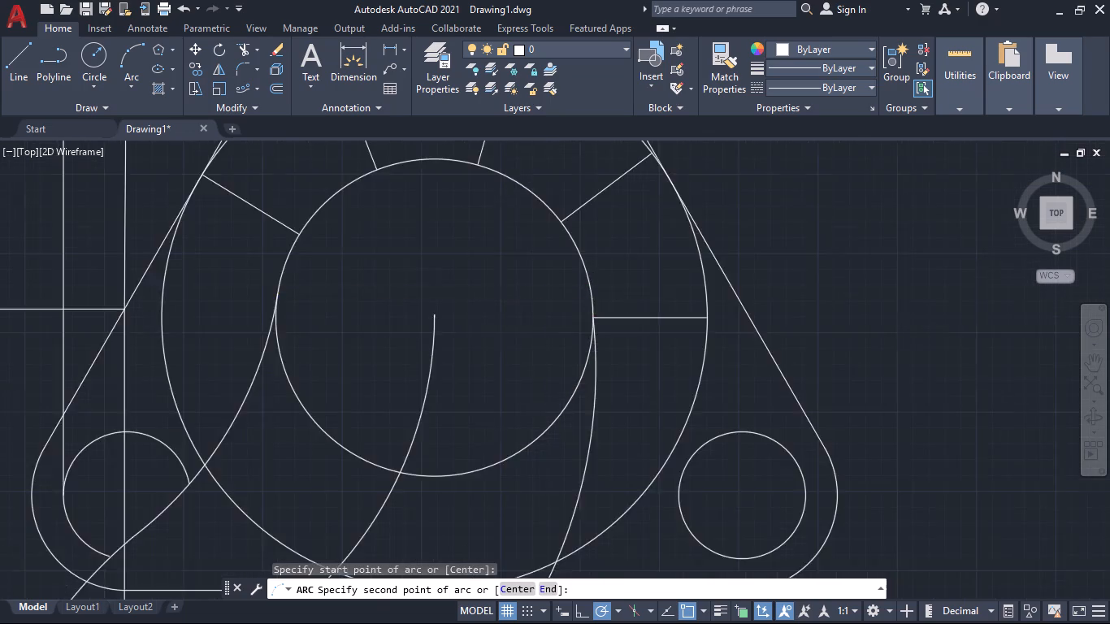
scroll(594, 297, up, 1)
click(586, 293)
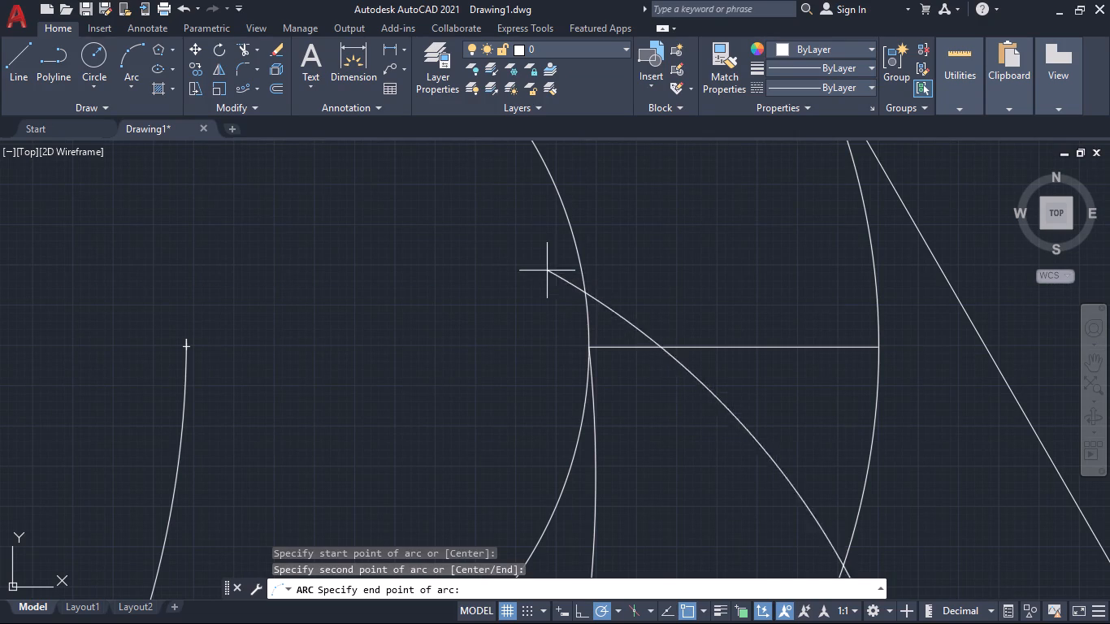
scroll(605, 362, down, 2)
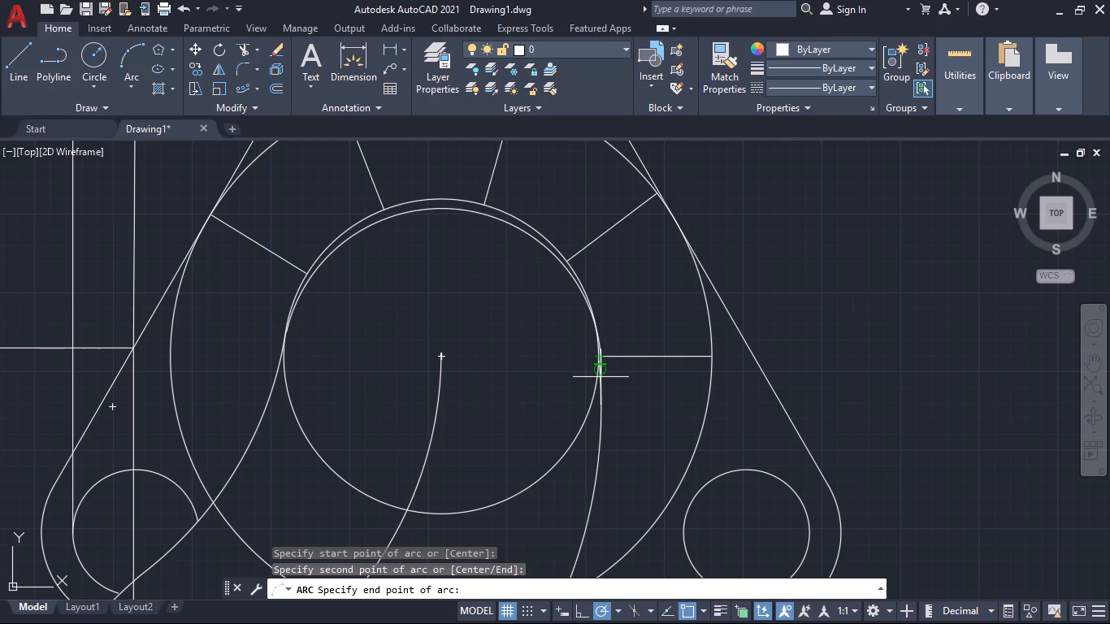
click(601, 377)
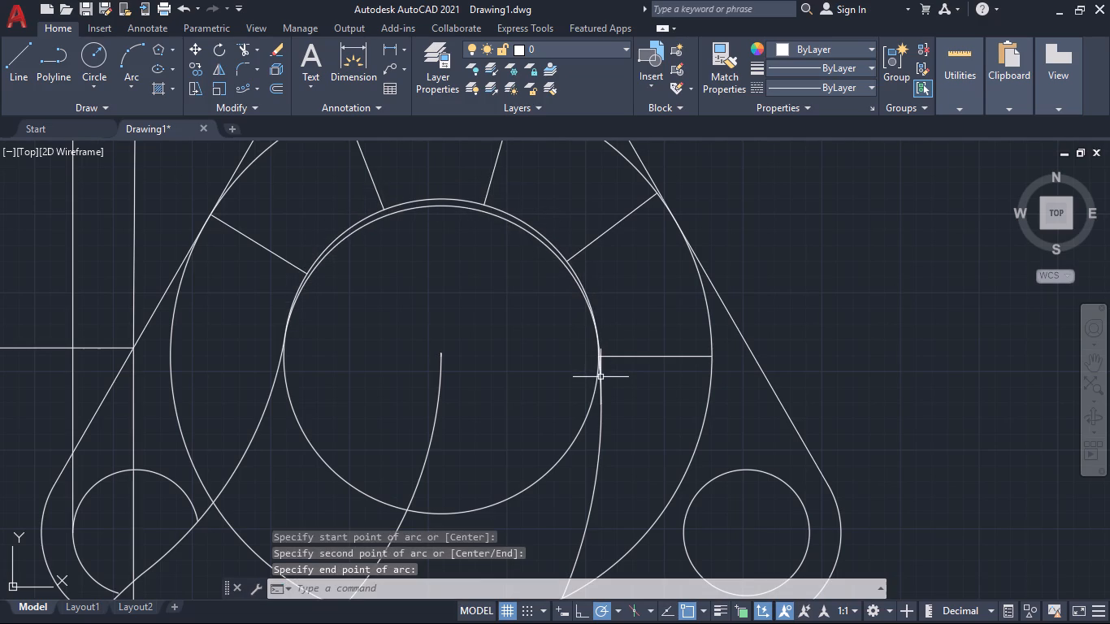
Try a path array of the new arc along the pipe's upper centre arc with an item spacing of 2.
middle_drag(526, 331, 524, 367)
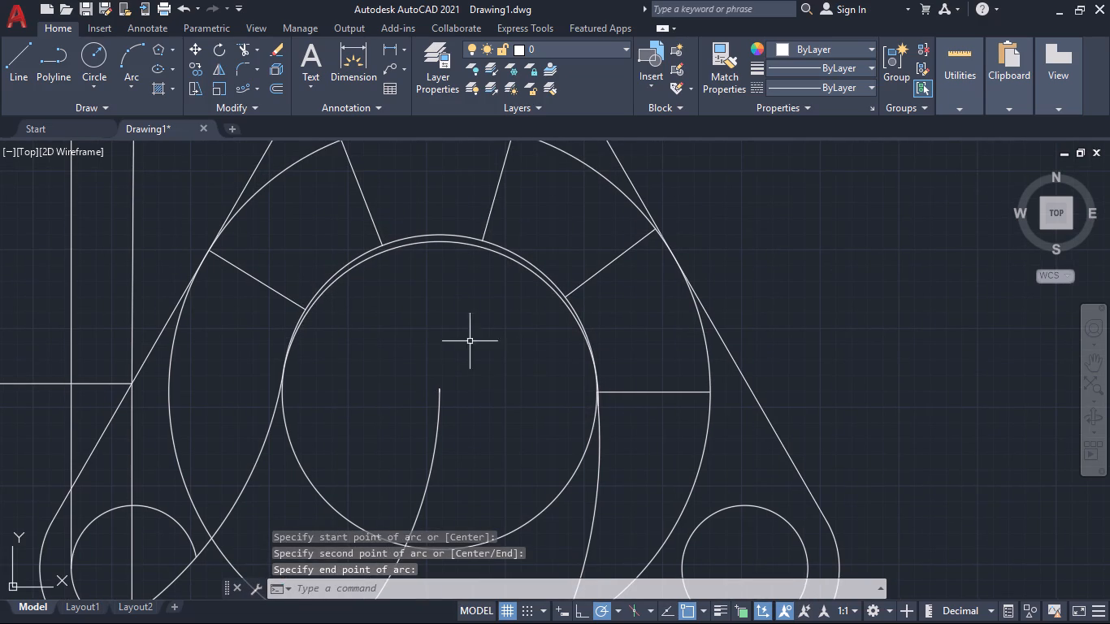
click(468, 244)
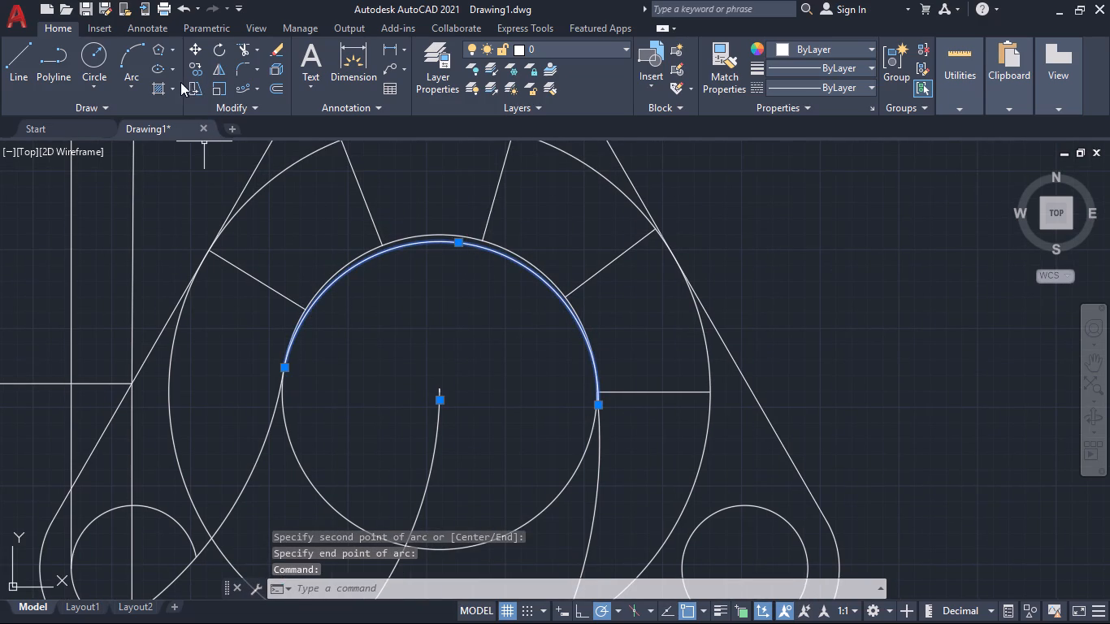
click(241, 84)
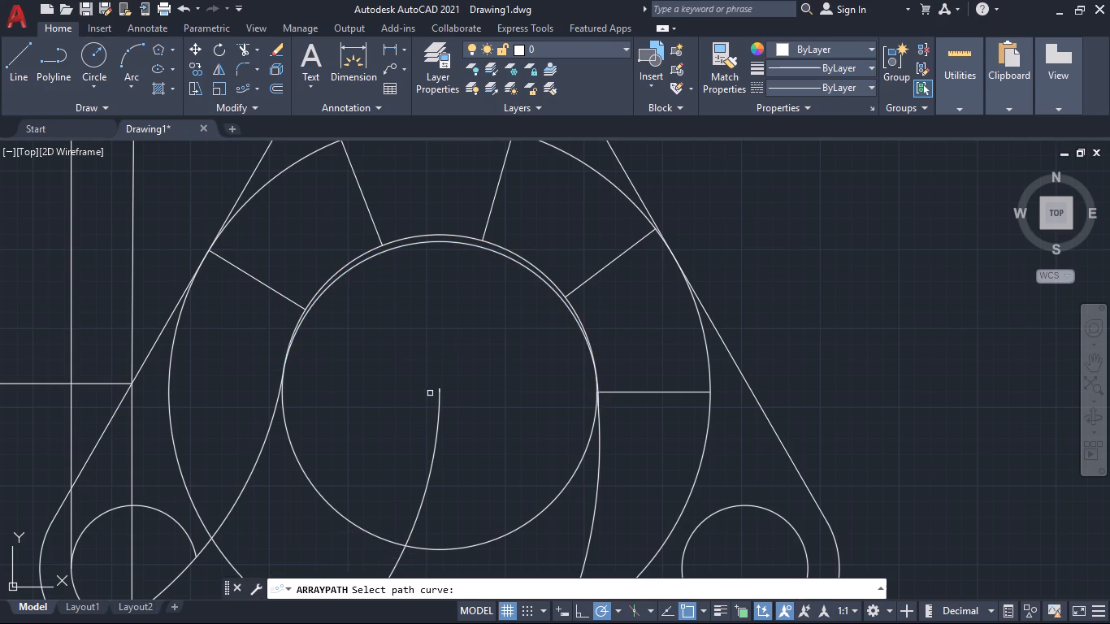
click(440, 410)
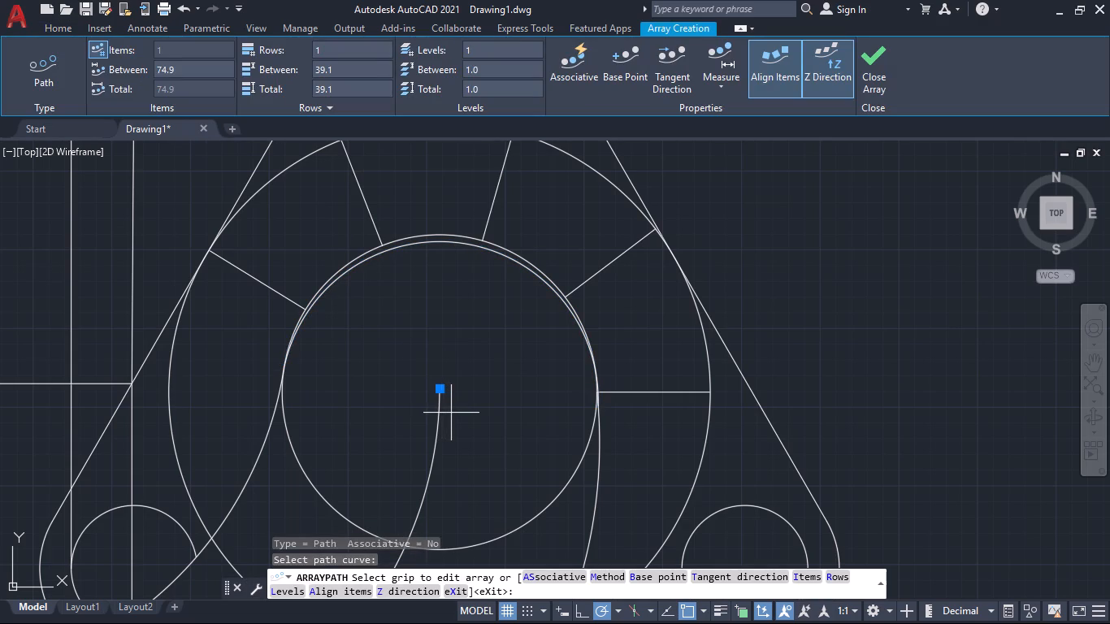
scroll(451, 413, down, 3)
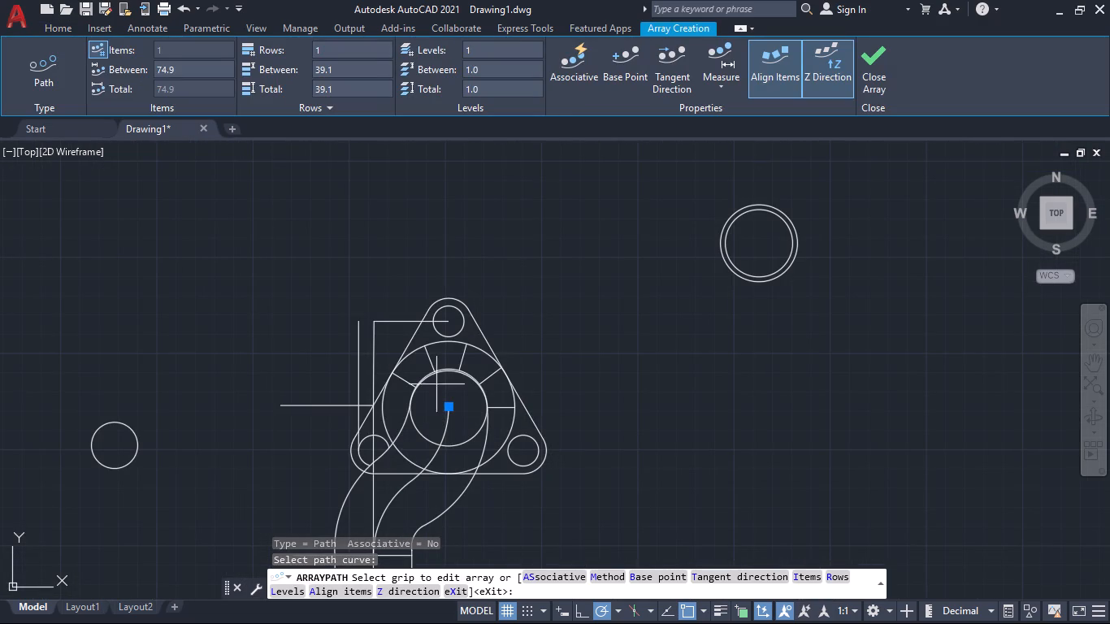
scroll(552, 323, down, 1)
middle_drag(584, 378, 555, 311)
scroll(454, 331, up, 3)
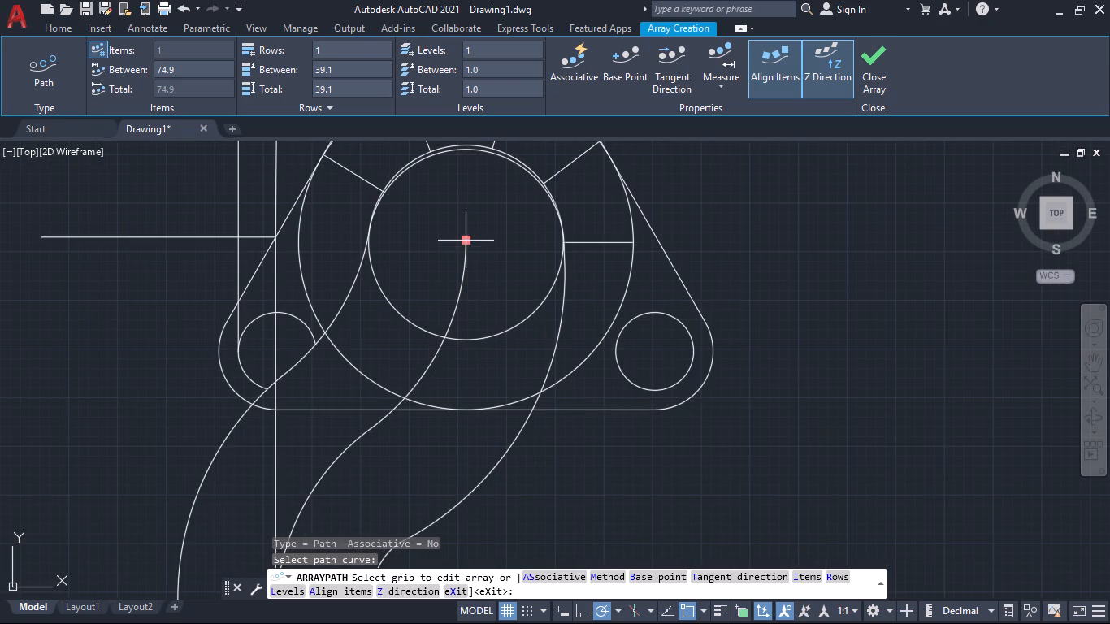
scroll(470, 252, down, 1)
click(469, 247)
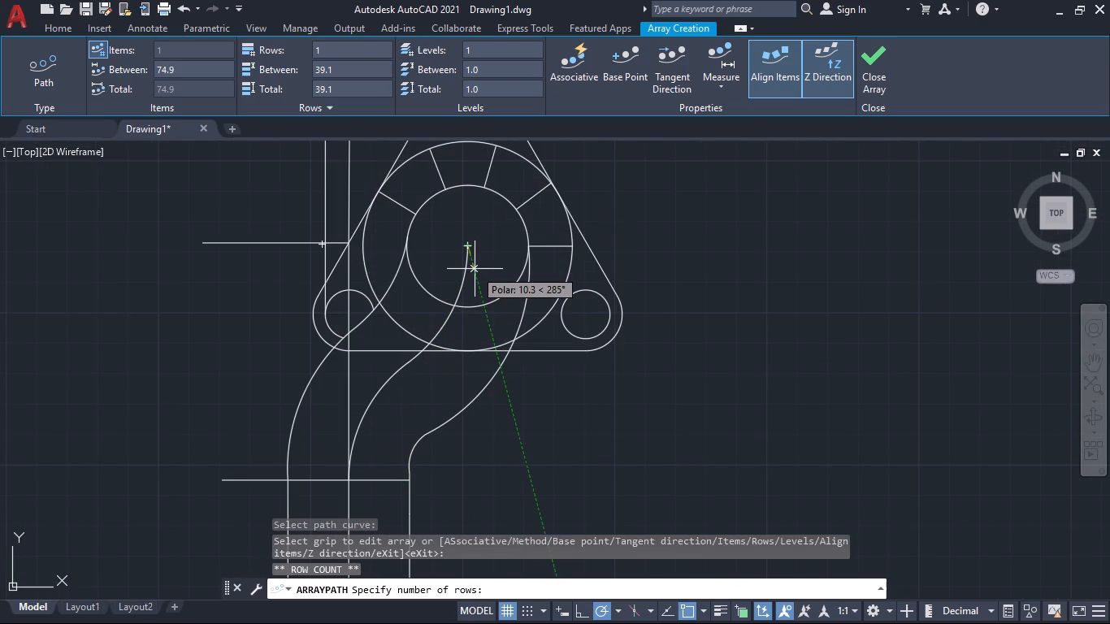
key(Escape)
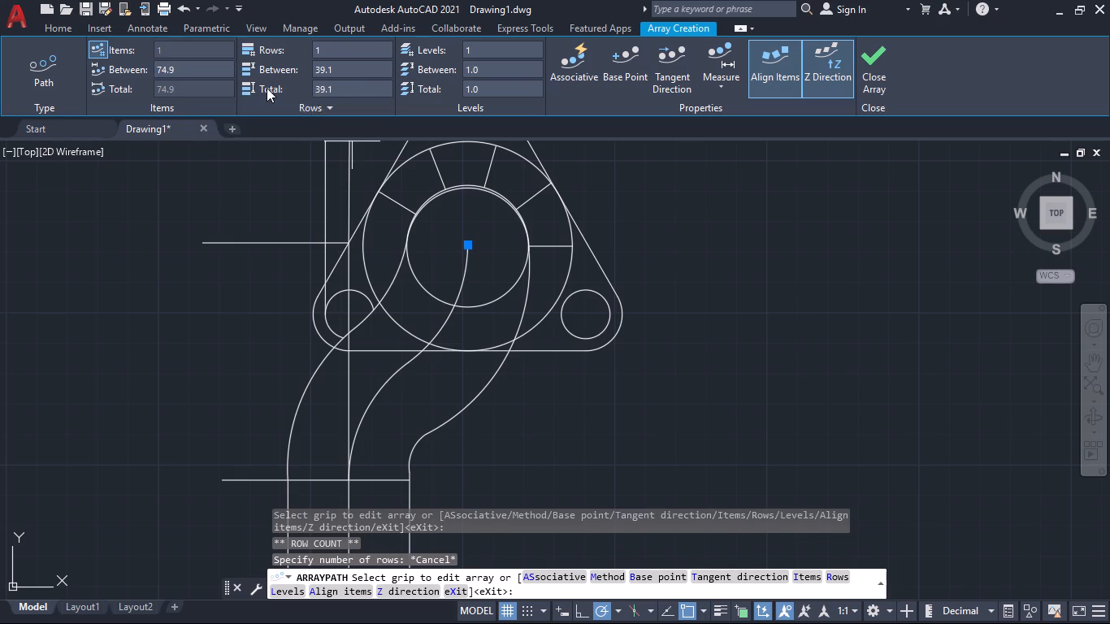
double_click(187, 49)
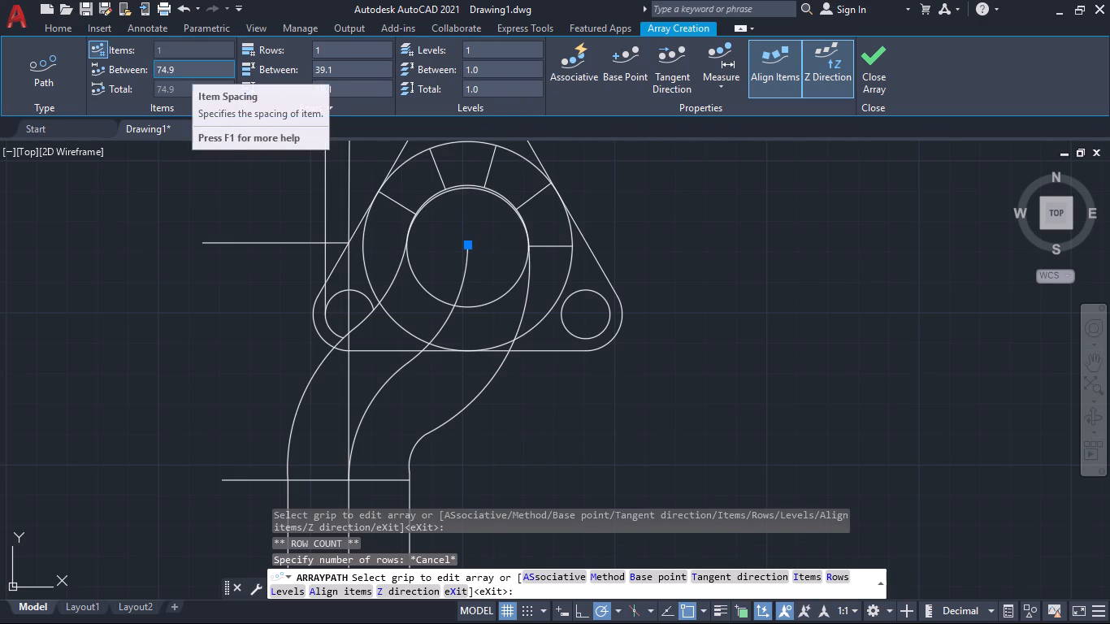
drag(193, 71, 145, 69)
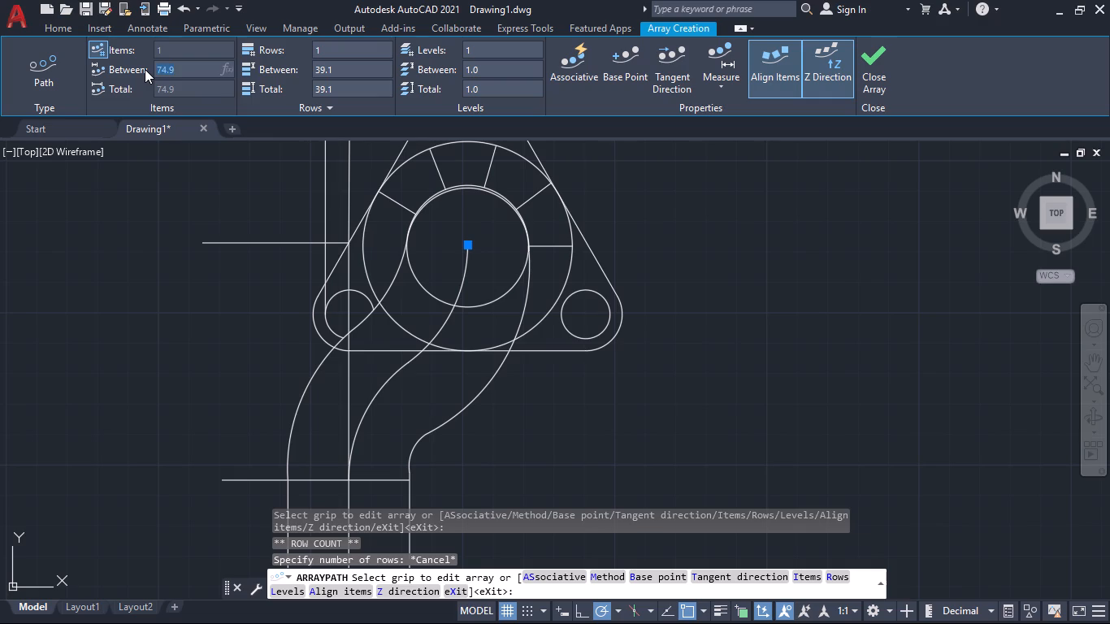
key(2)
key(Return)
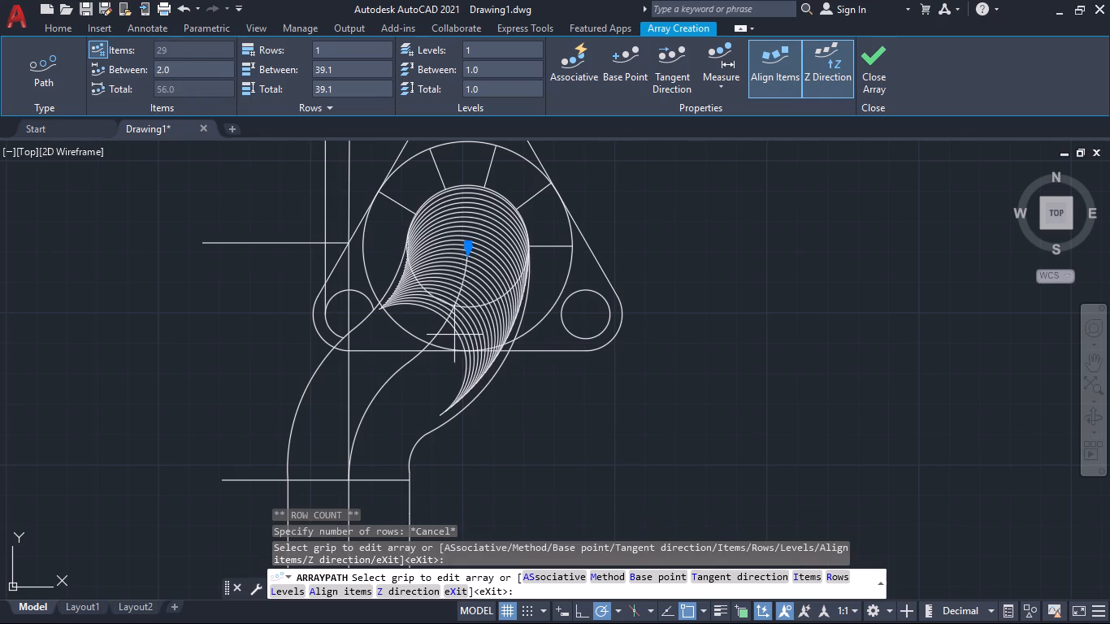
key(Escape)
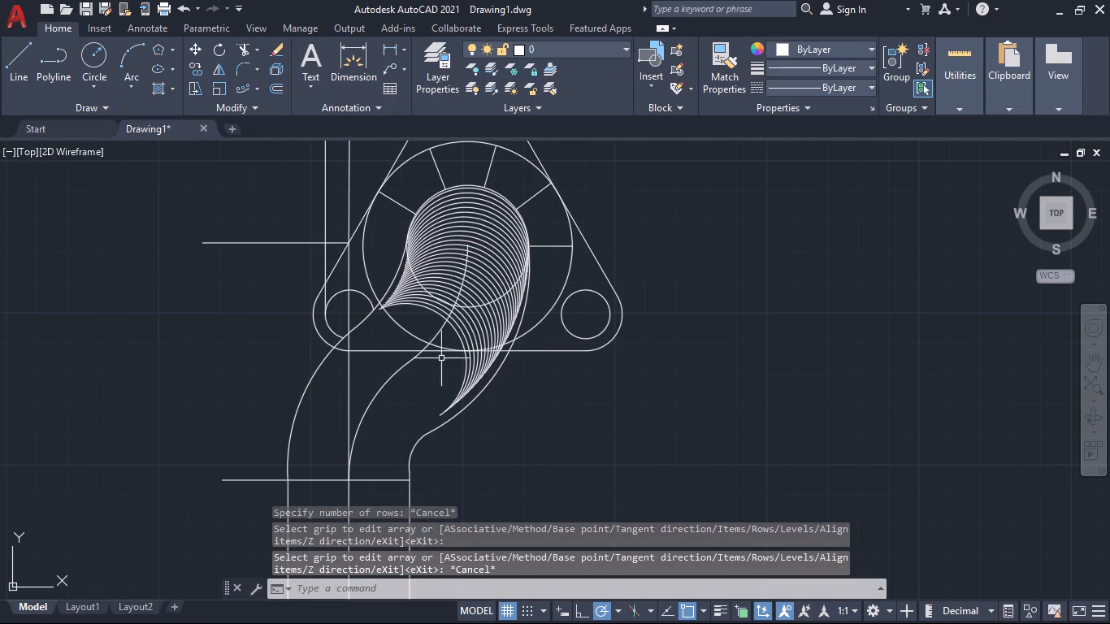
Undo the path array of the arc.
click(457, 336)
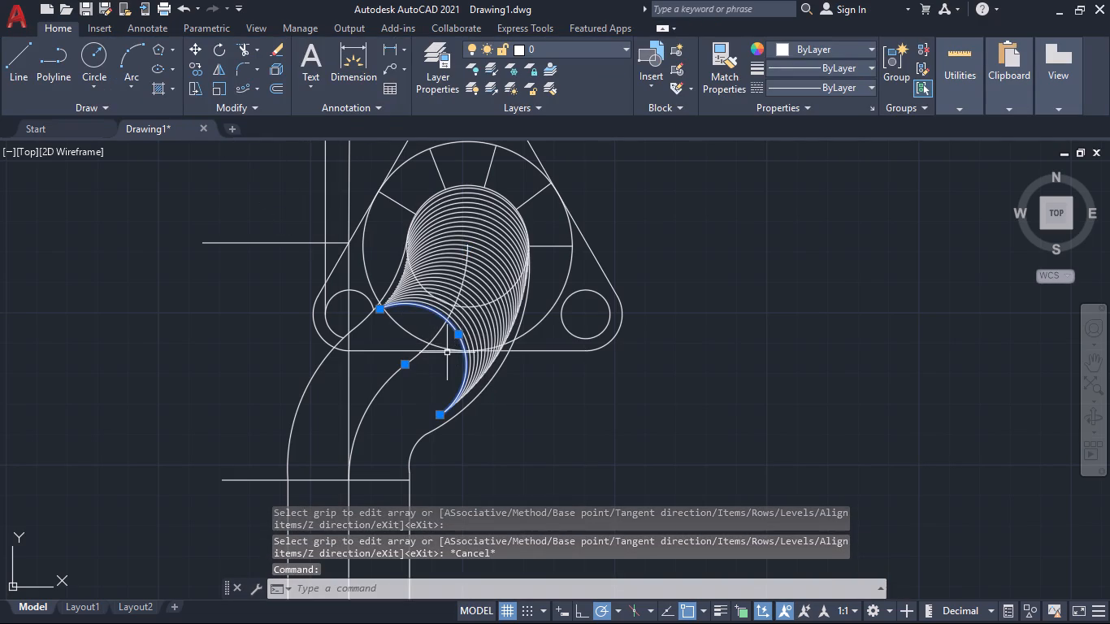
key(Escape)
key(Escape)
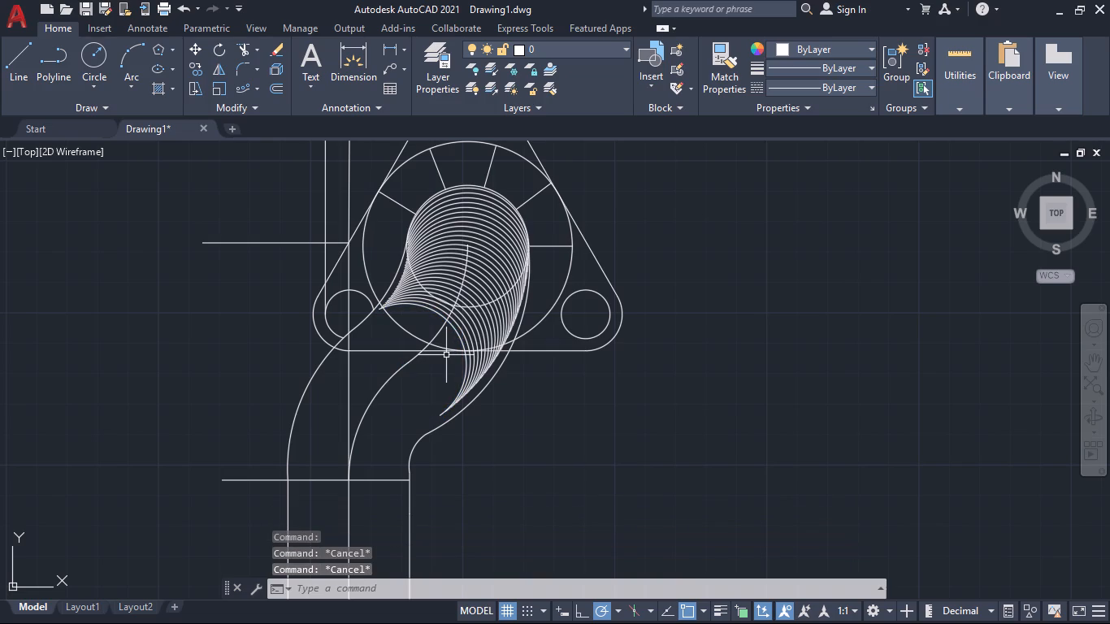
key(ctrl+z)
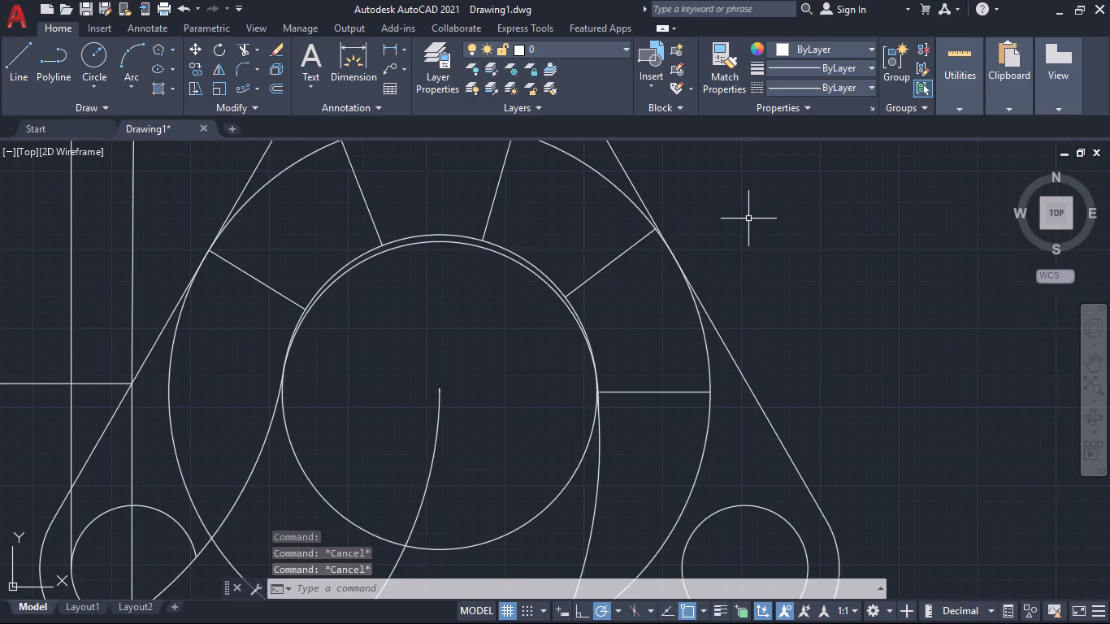
Join the two arcs of the pipe's curved centreline into a single polyline.
scroll(748, 226, down, 1)
middle_drag(613, 331, 605, 297)
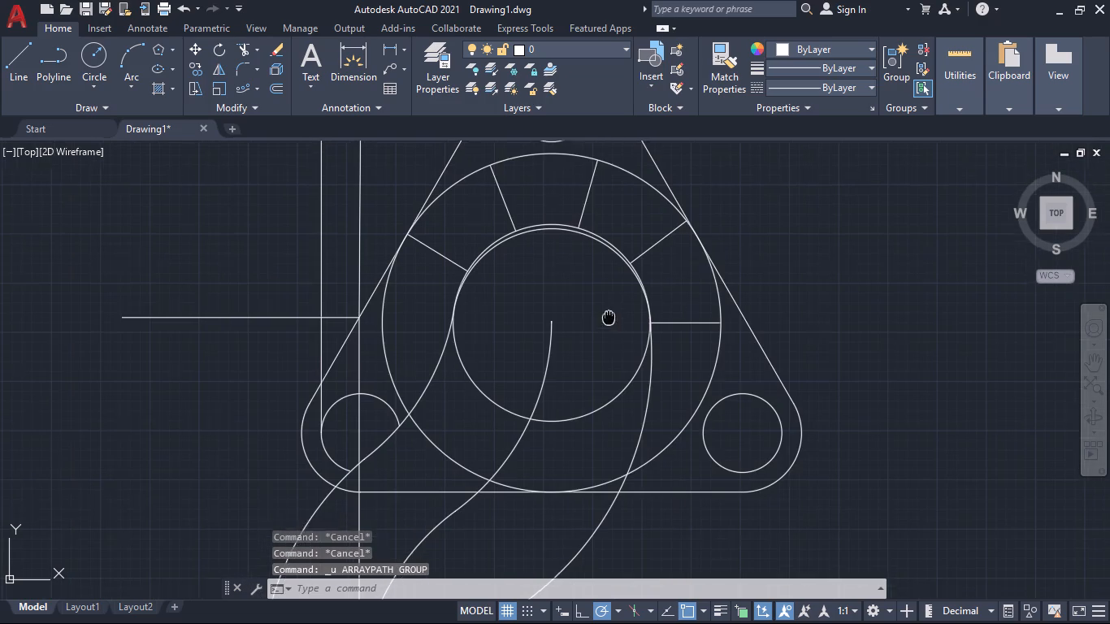
middle_drag(605, 297, 603, 236)
click(540, 281)
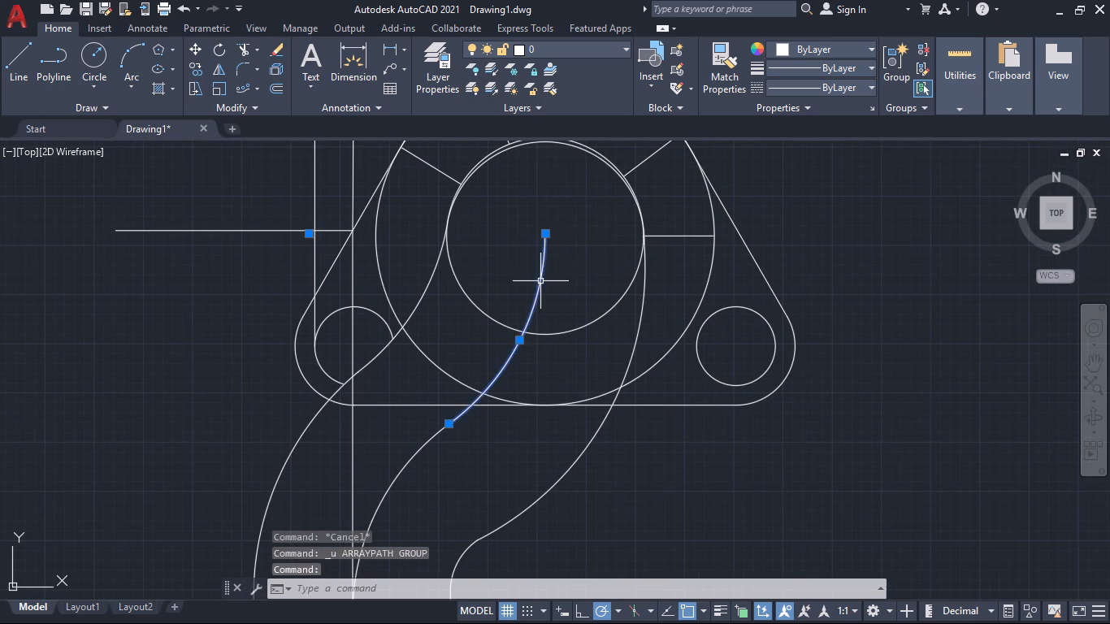
scroll(546, 281, down, 3)
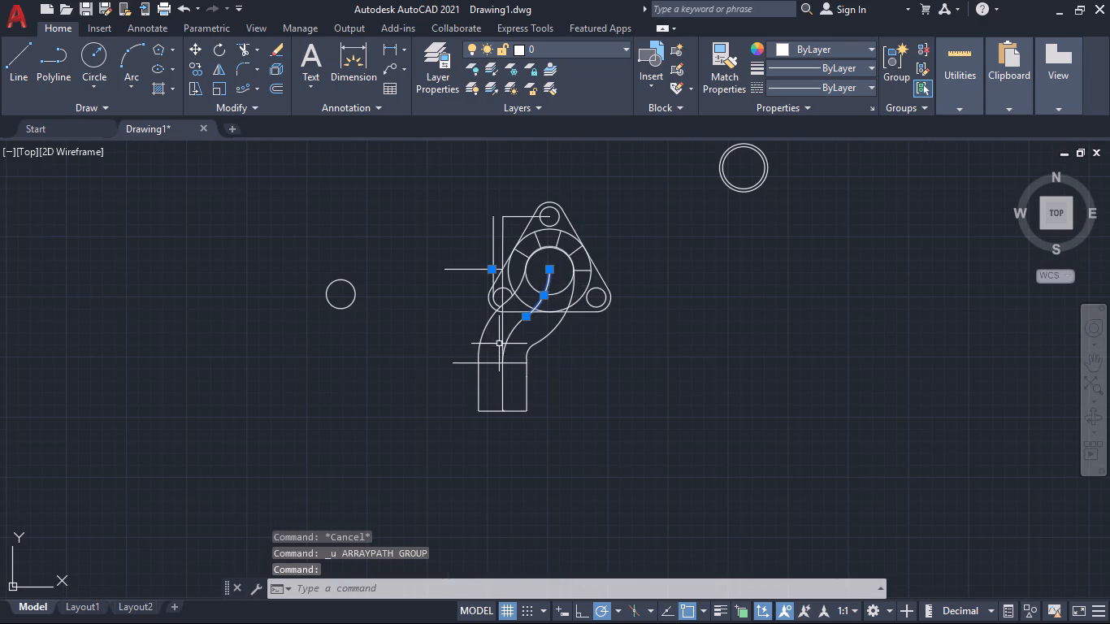
click(509, 333)
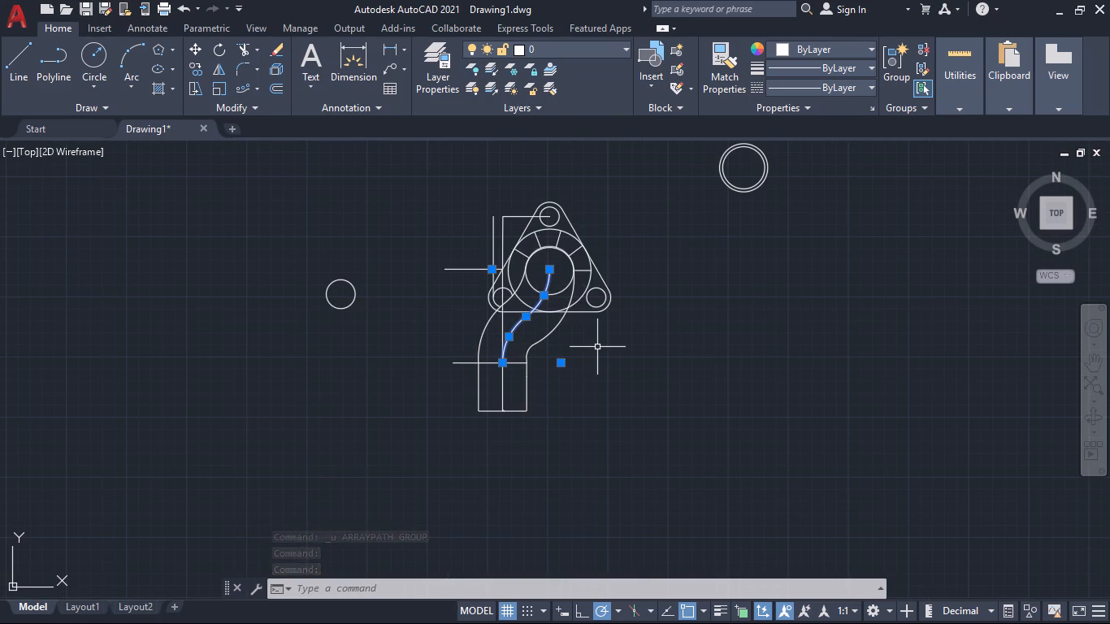
key(j)
key(Return)
click(527, 316)
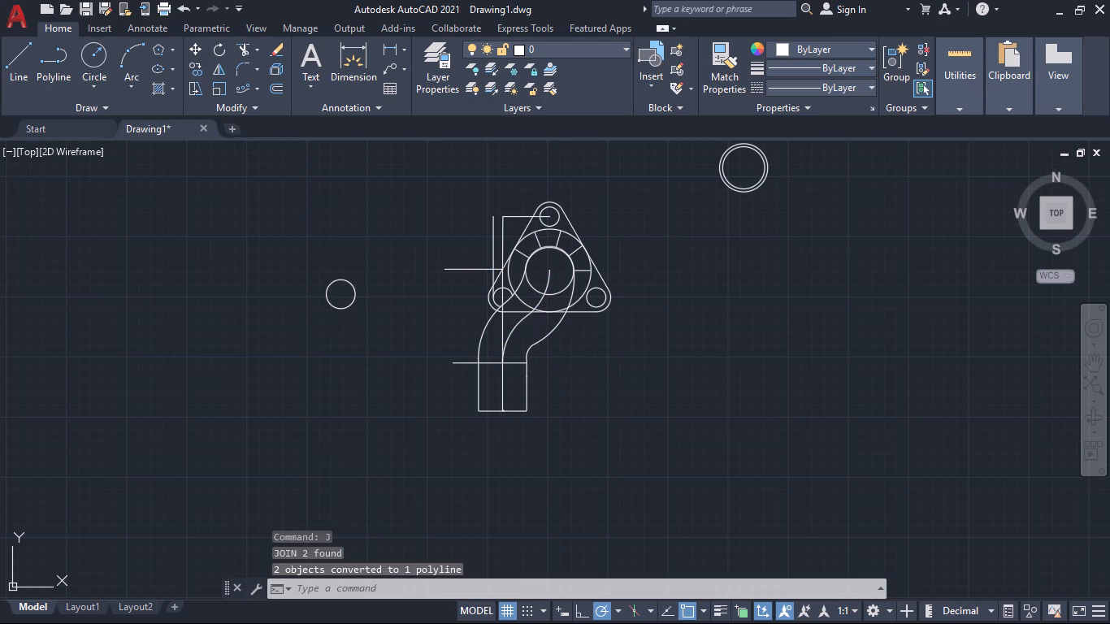
key(grave)
key(Escape)
Path-array the arc over the inner circle along the joined centreline polyline, with an item spacing of about 13.
middle_drag(567, 352, 571, 407)
scroll(558, 336, up, 3)
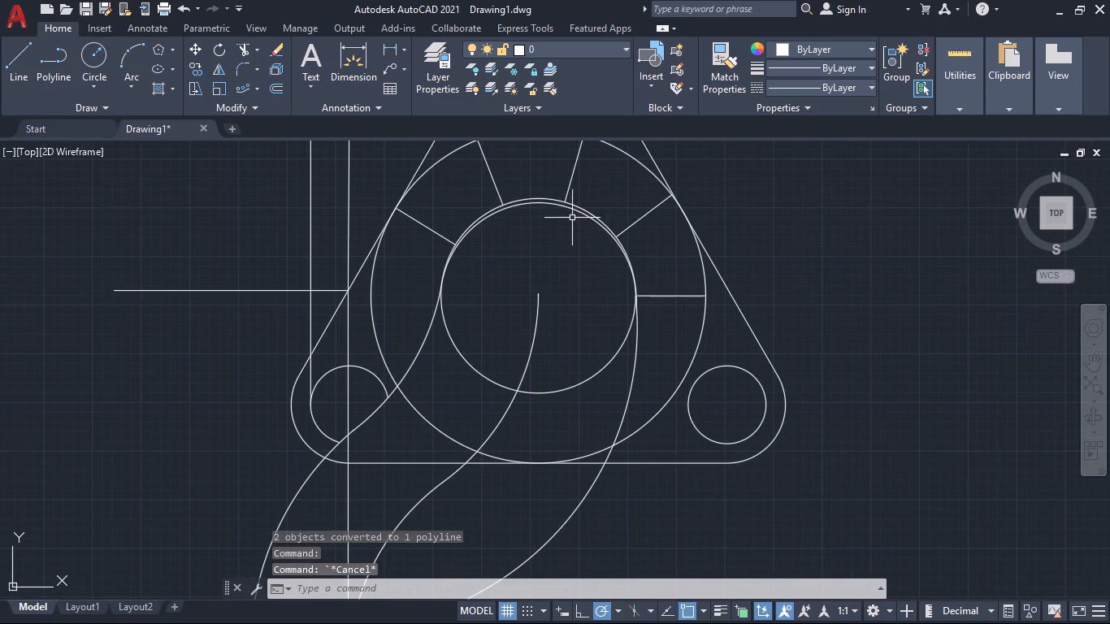
click(571, 210)
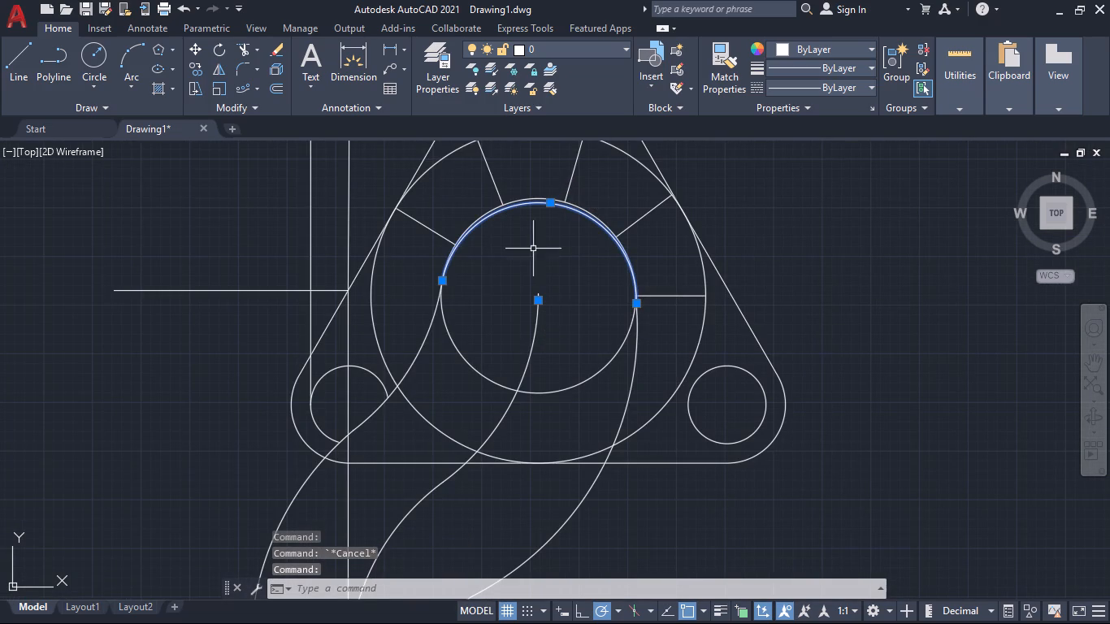
click(244, 83)
click(537, 310)
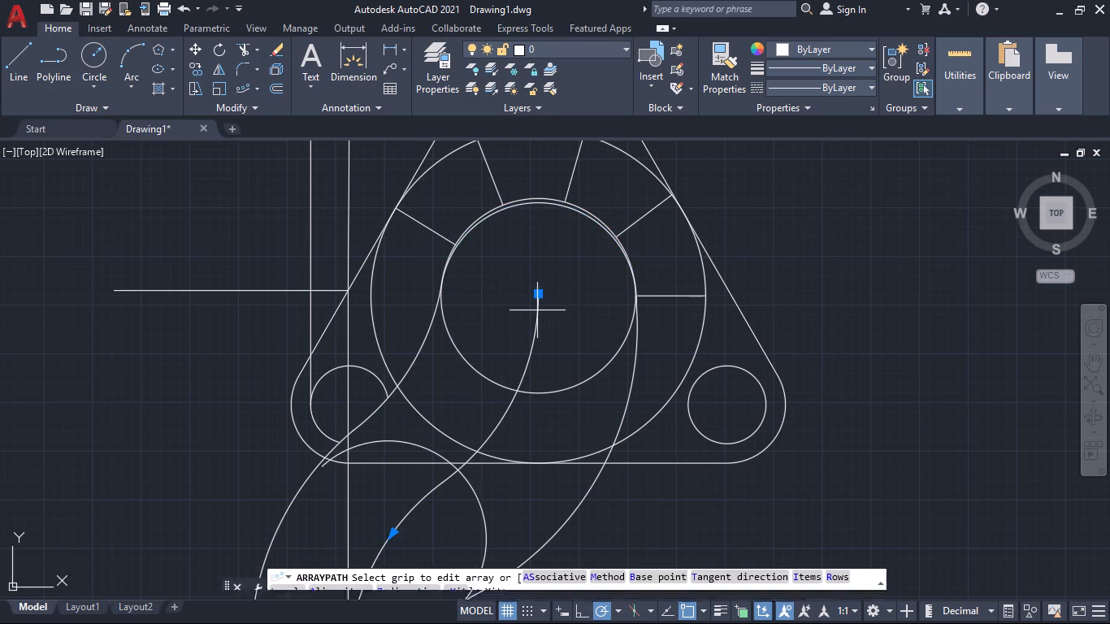
scroll(504, 317, down, 2)
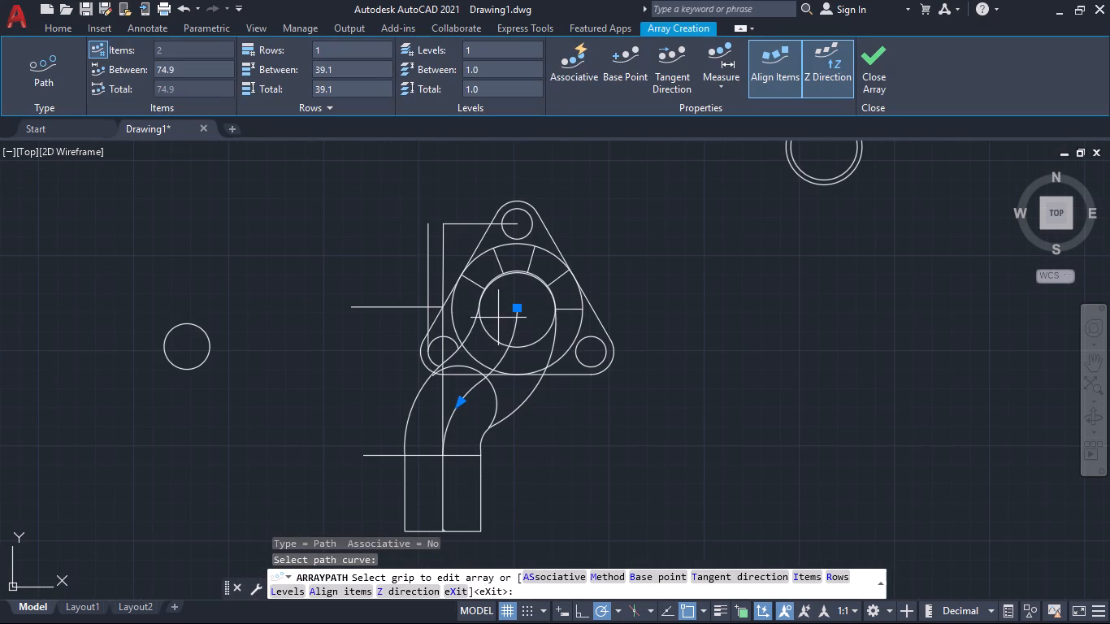
click(464, 405)
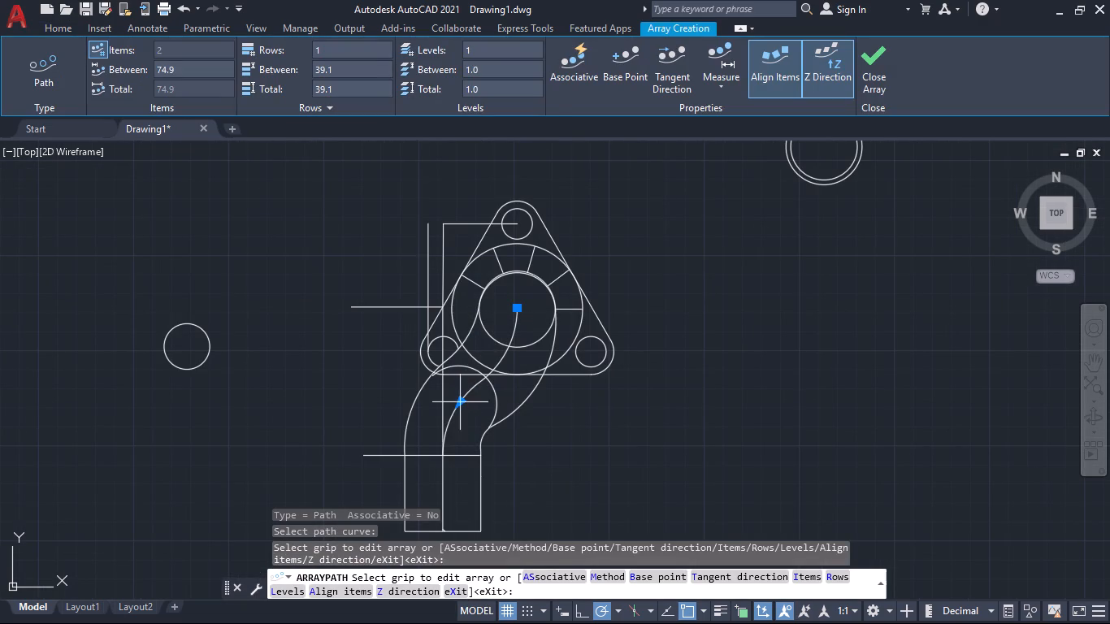
click(460, 401)
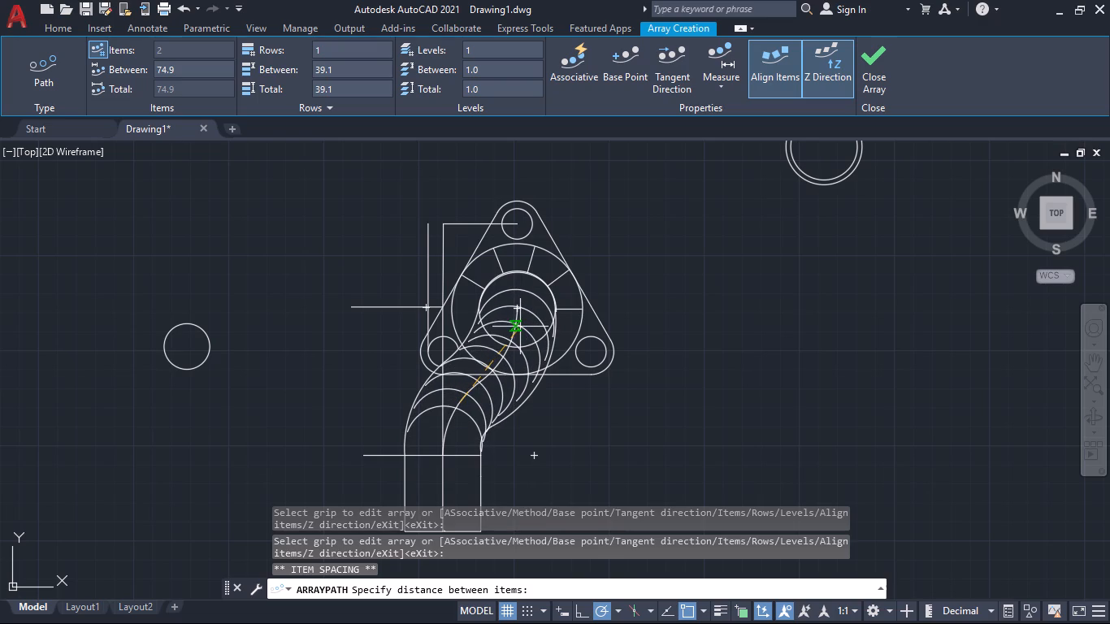
click(520, 329)
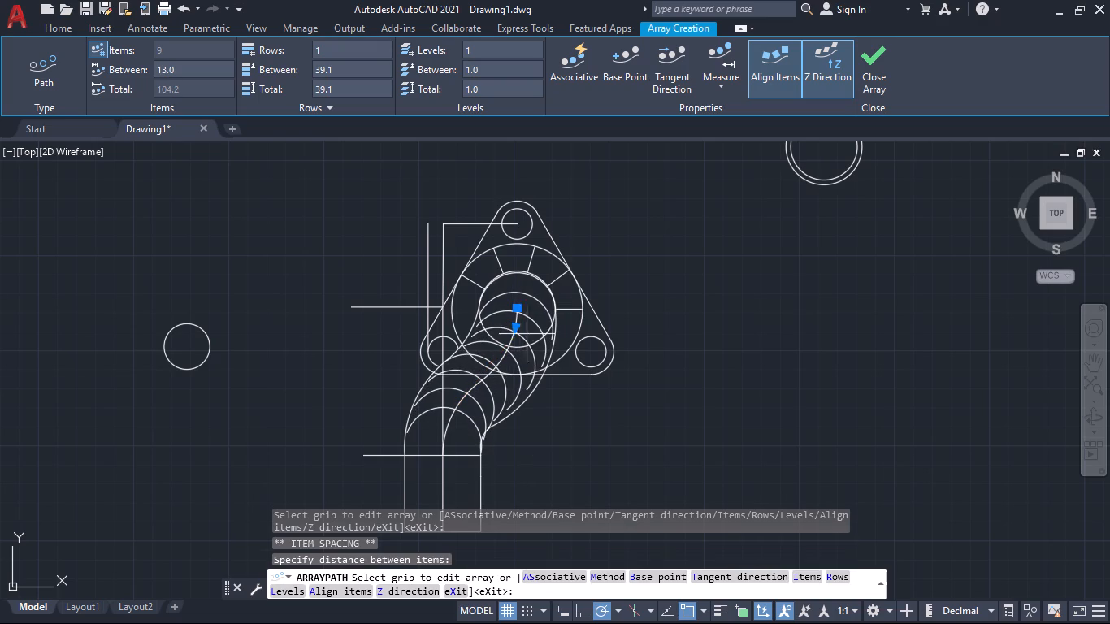
click(878, 63)
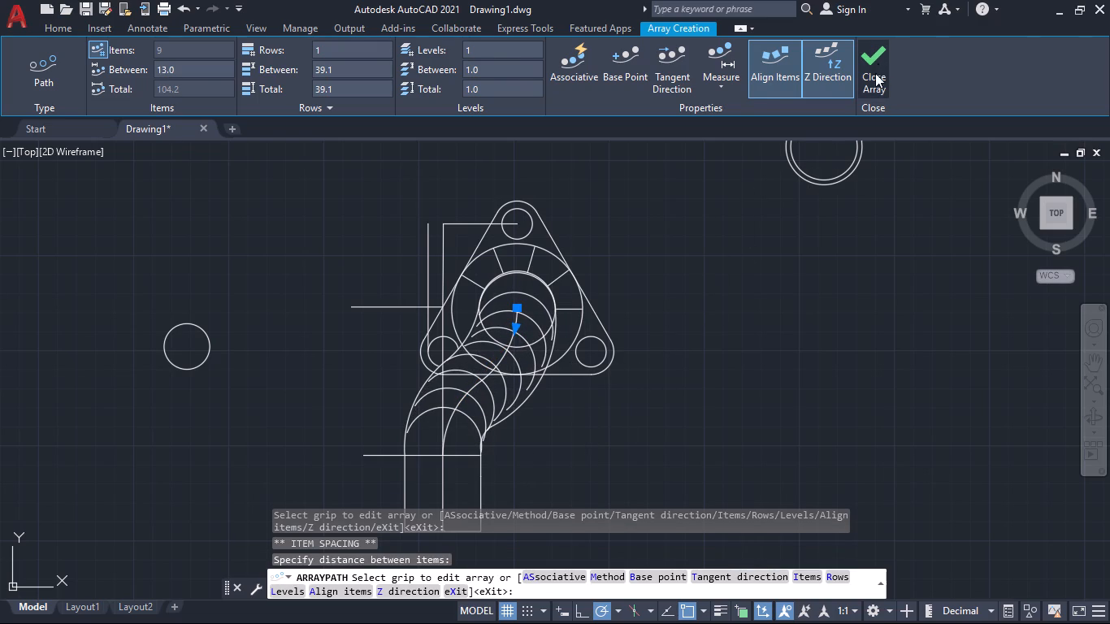
Copy the pipe's curved centreline polyline from its upper end to the empty area right of the flange.
middle_drag(658, 286, 679, 302)
scroll(573, 307, up, 1)
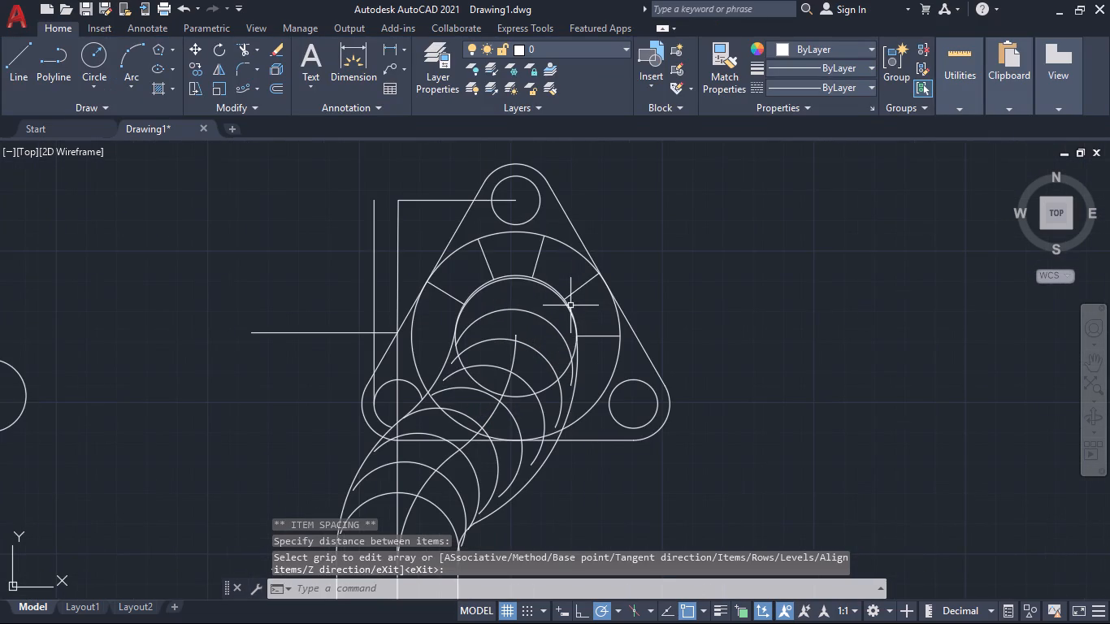
middle_drag(743, 318, 753, 251)
scroll(743, 318, up, 1)
scroll(761, 265, down, 1)
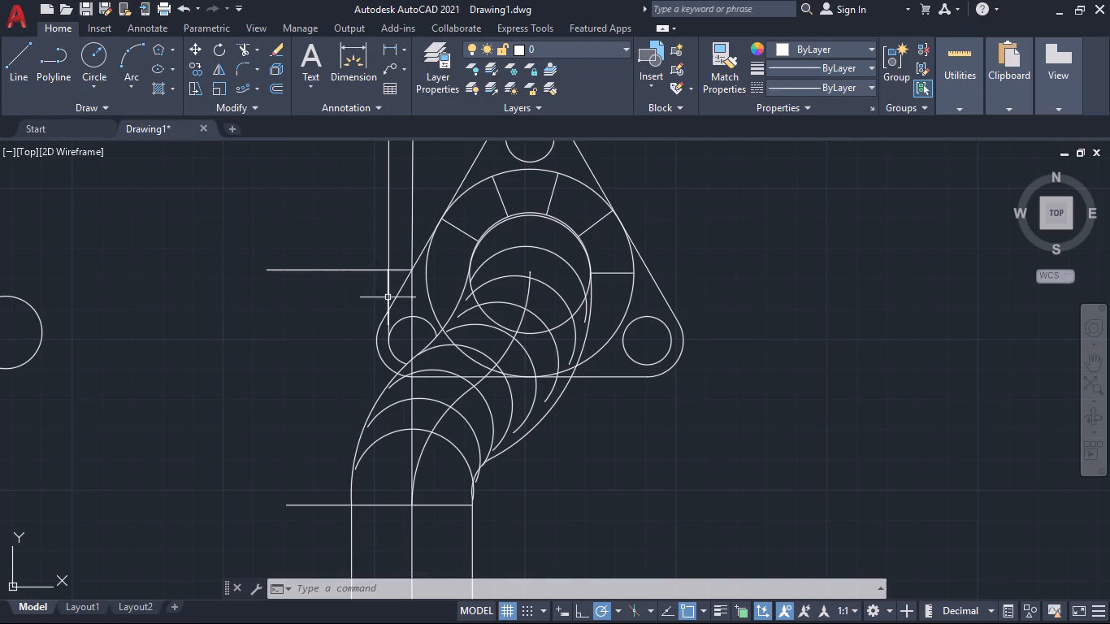
text(co)
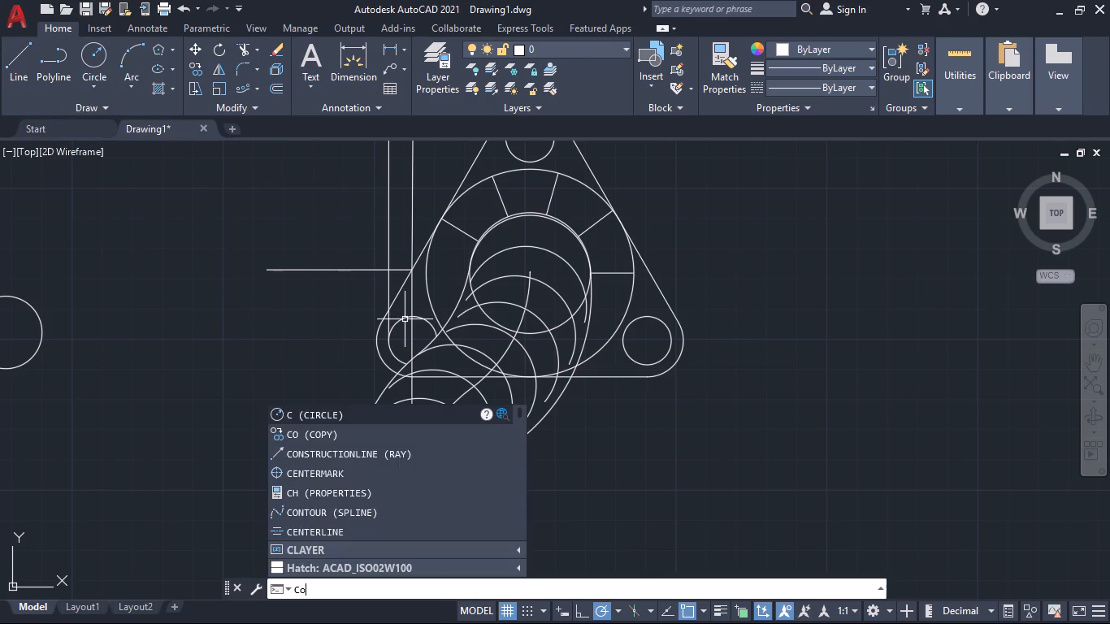
key(Return)
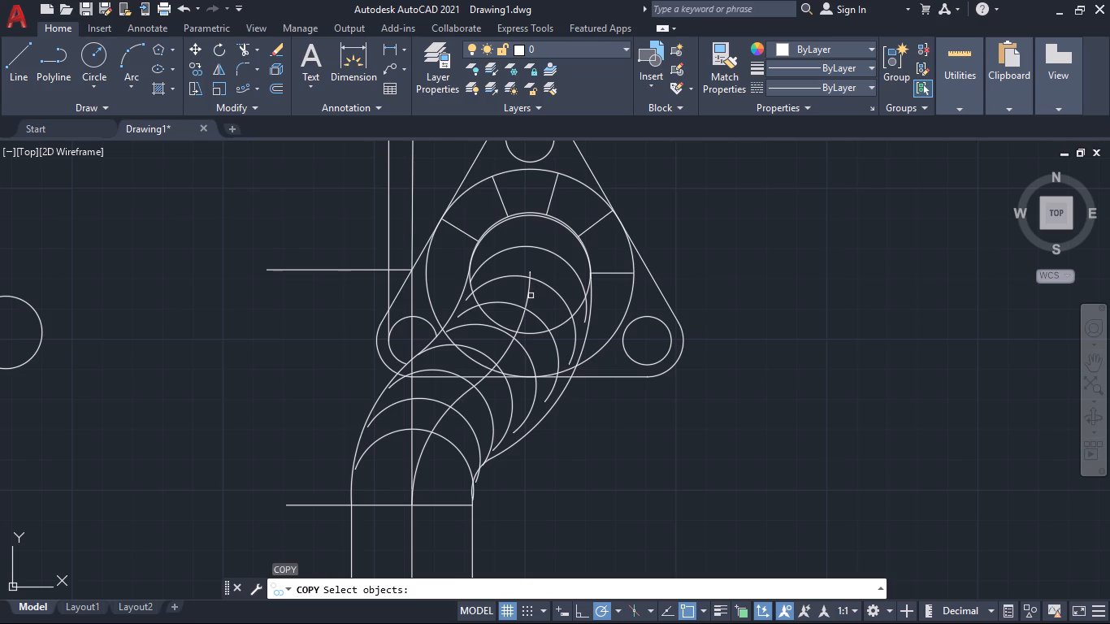
click(527, 293)
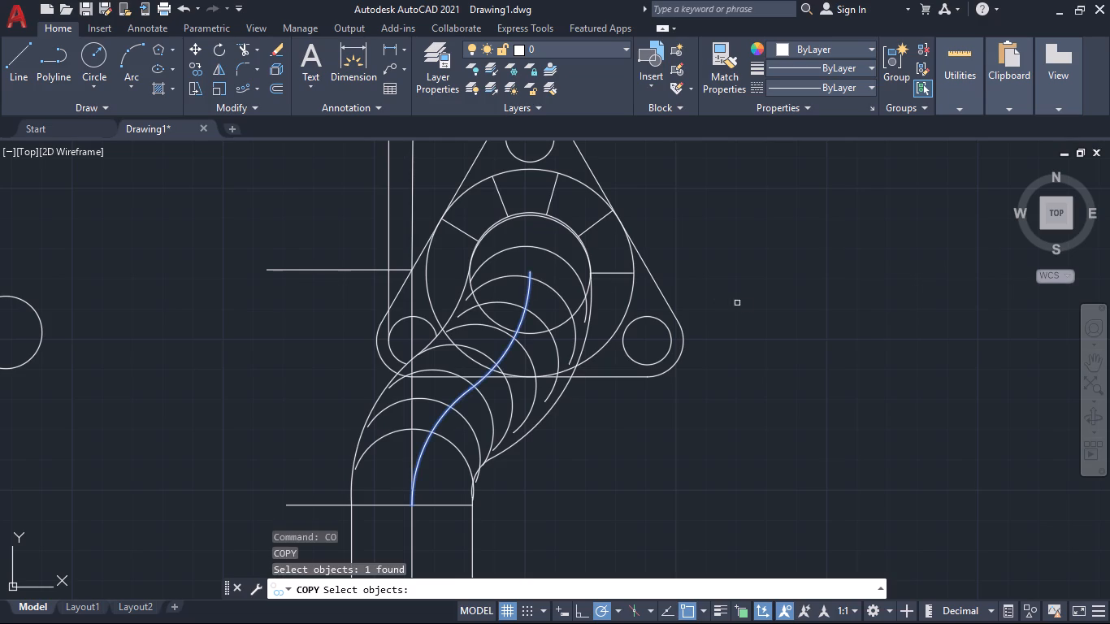
key(Return)
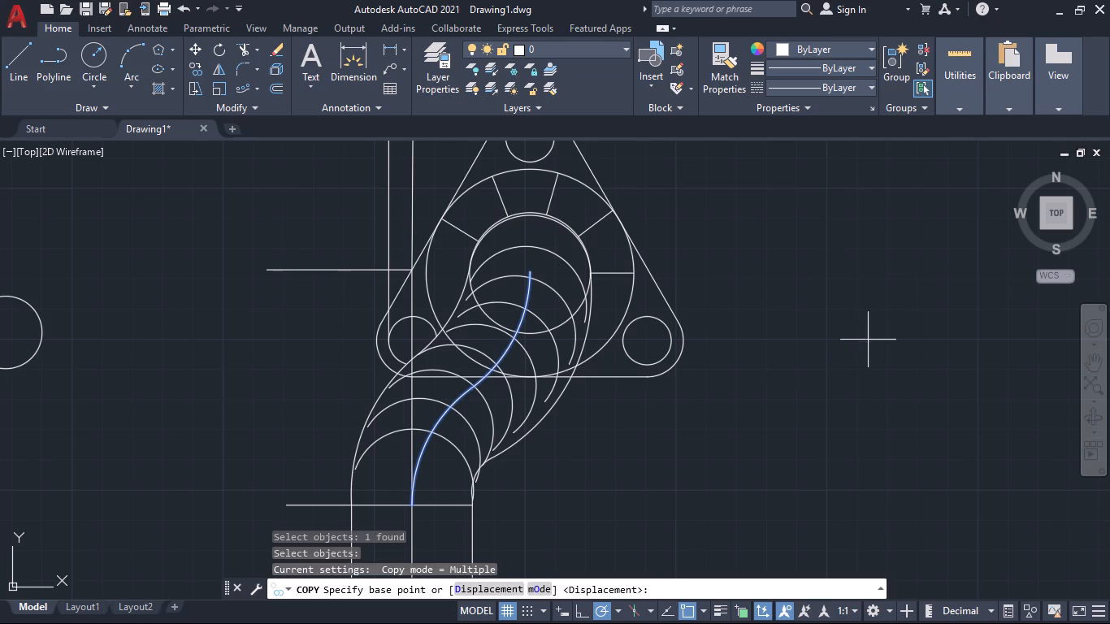
click(532, 269)
click(947, 282)
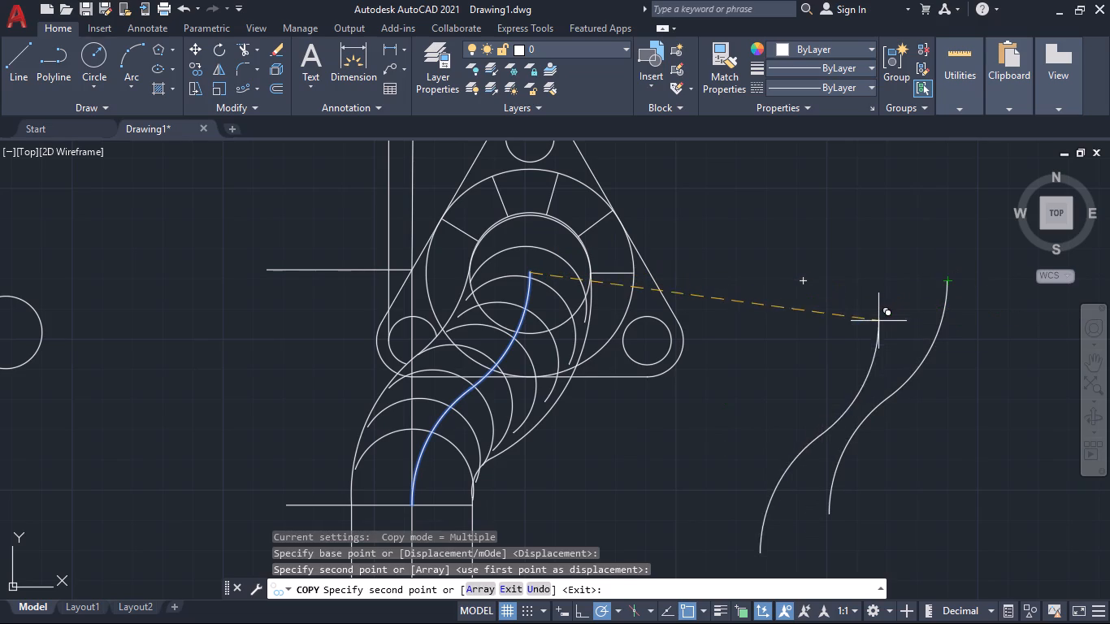
key(Escape)
Copy the pipe's two upper edge curves and top arc around the copied centreline, placing the arc's top about 20.4 above its upper end.
middle_drag(882, 318, 822, 271)
scroll(820, 271, down, 1)
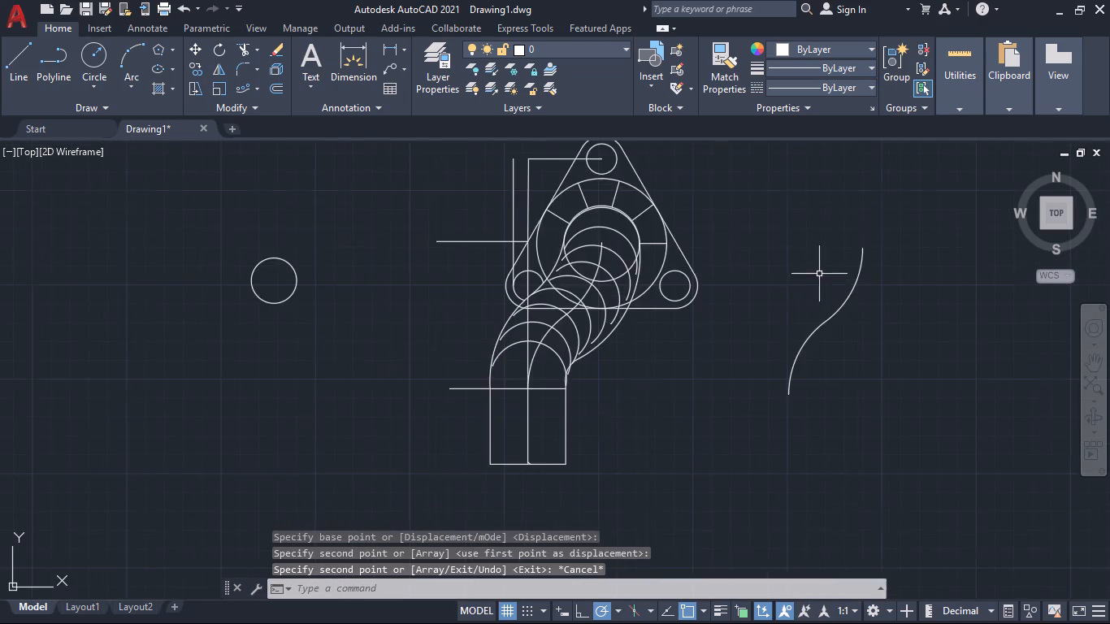
middle_drag(816, 286, 776, 343)
scroll(627, 229, up, 2)
middle_drag(730, 305, 744, 245)
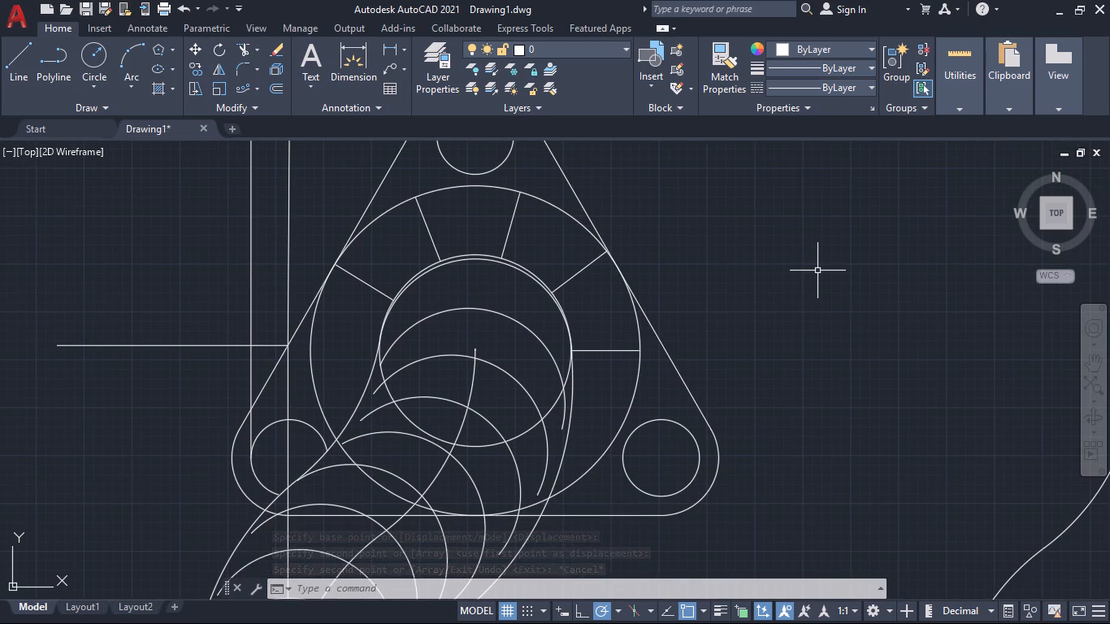
text(co)
key(Return)
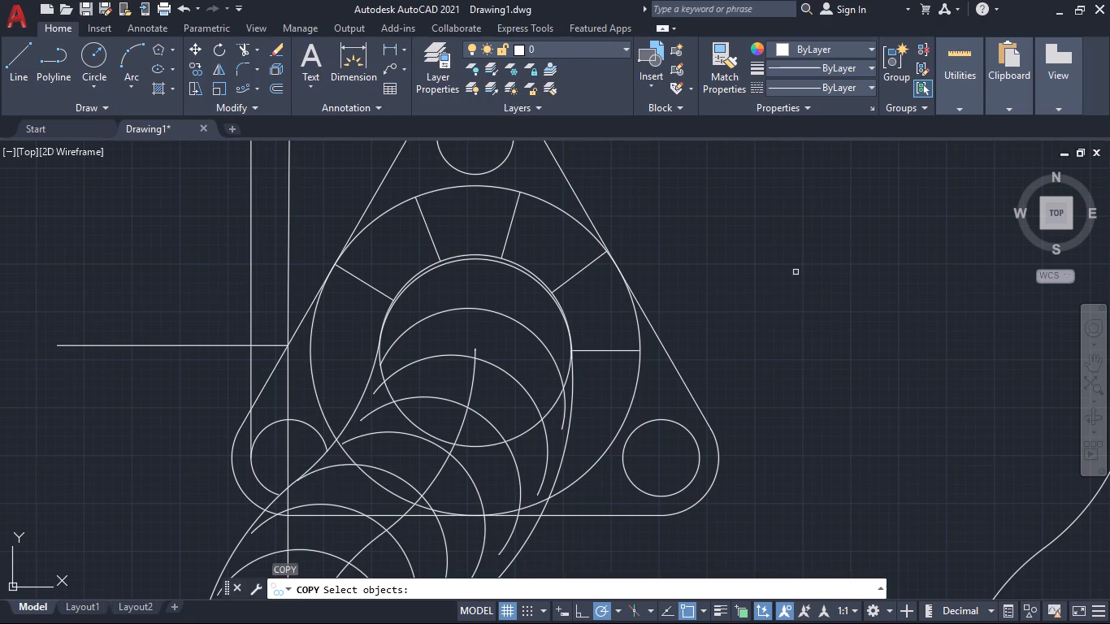
scroll(803, 275, down, 1)
middle_drag(804, 313, 784, 279)
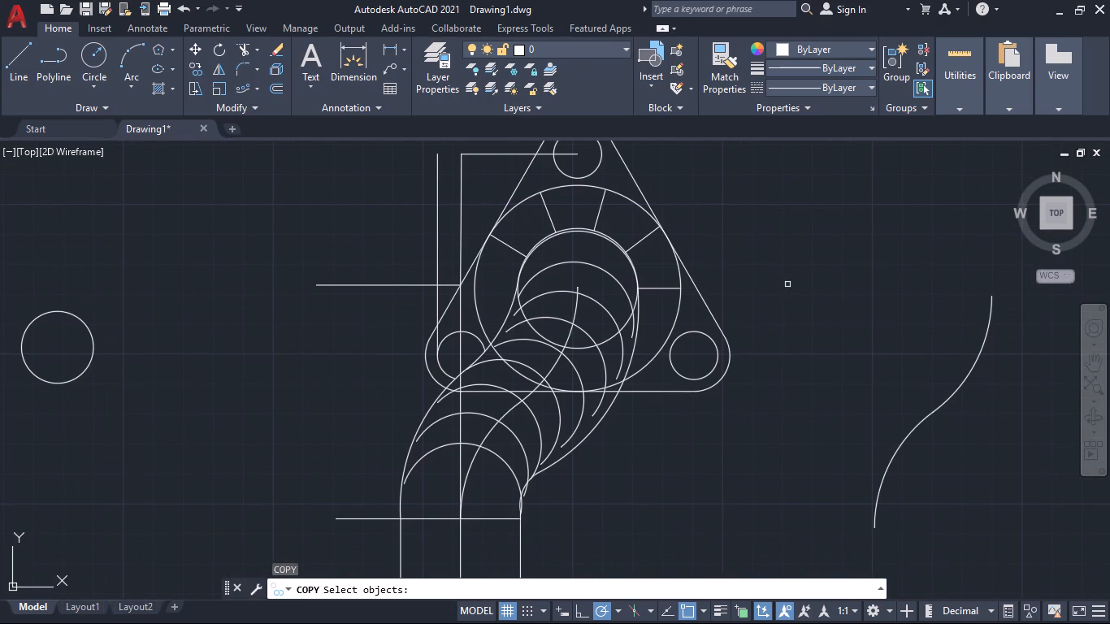
middle_drag(828, 287, 662, 213)
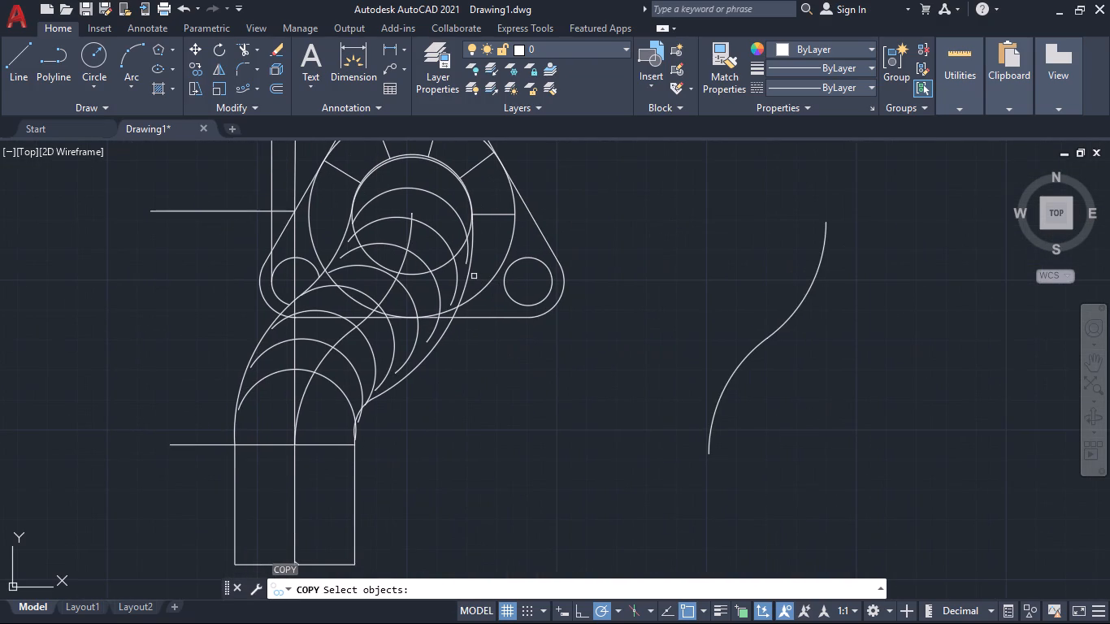
click(469, 275)
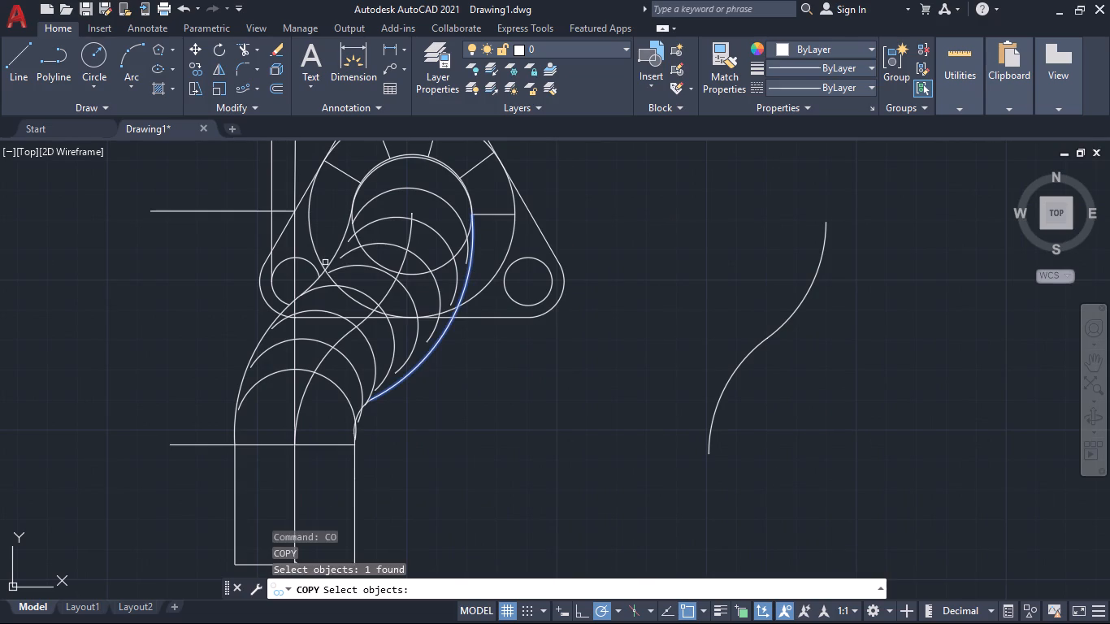
click(332, 258)
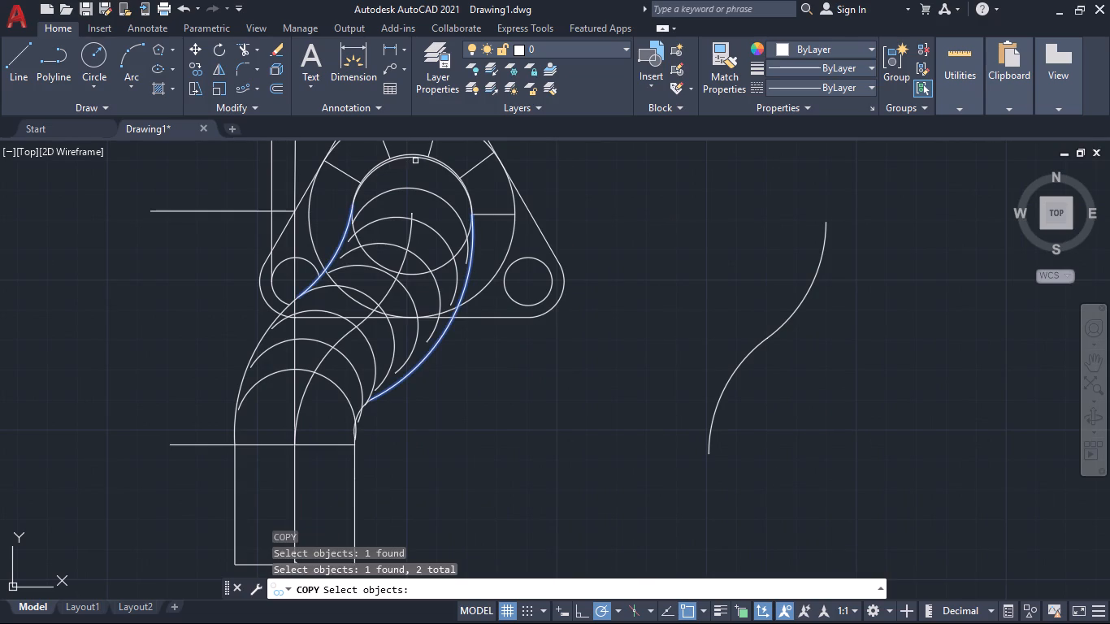
click(415, 159)
key(Return)
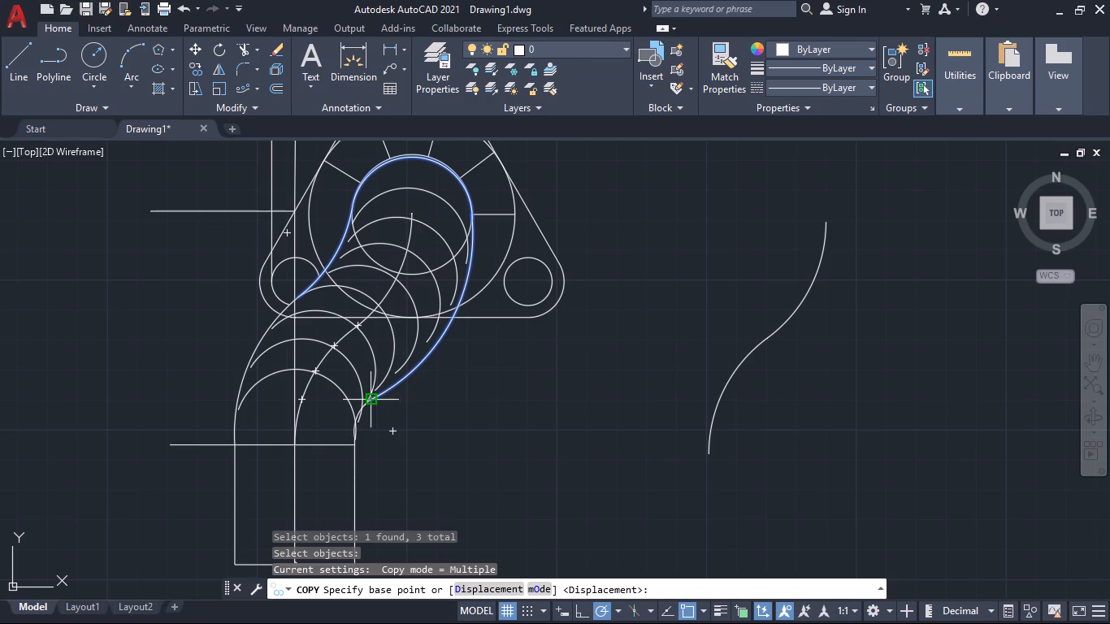
click(415, 154)
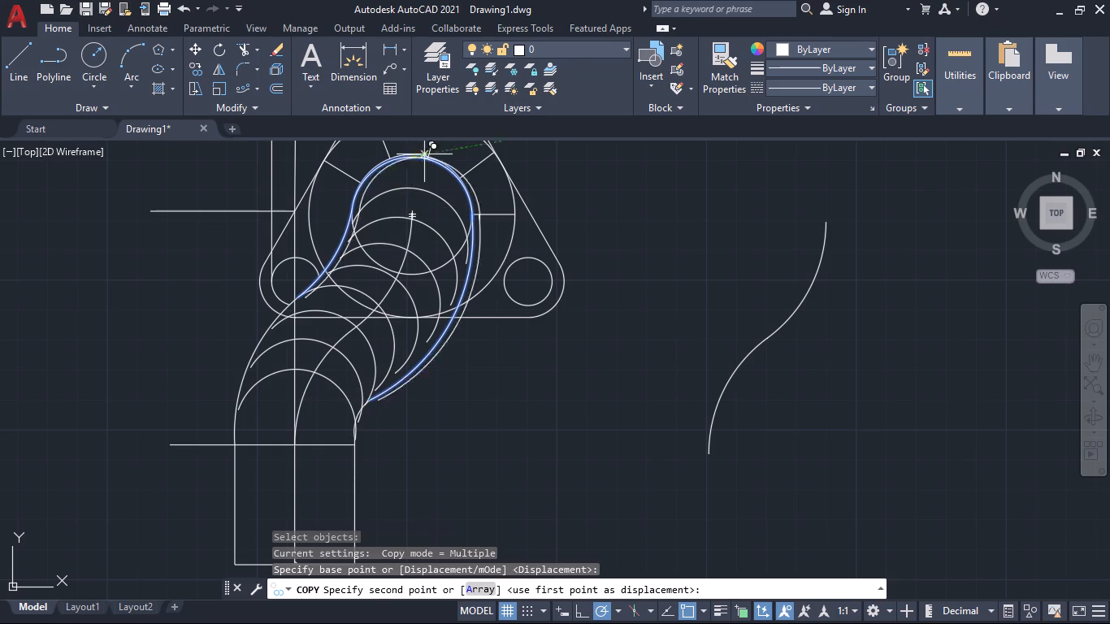
click(824, 173)
key(Escape)
Path-array the copied top arc along the copied centreline with an item spacing of about 2.5.
scroll(954, 315, down, 1)
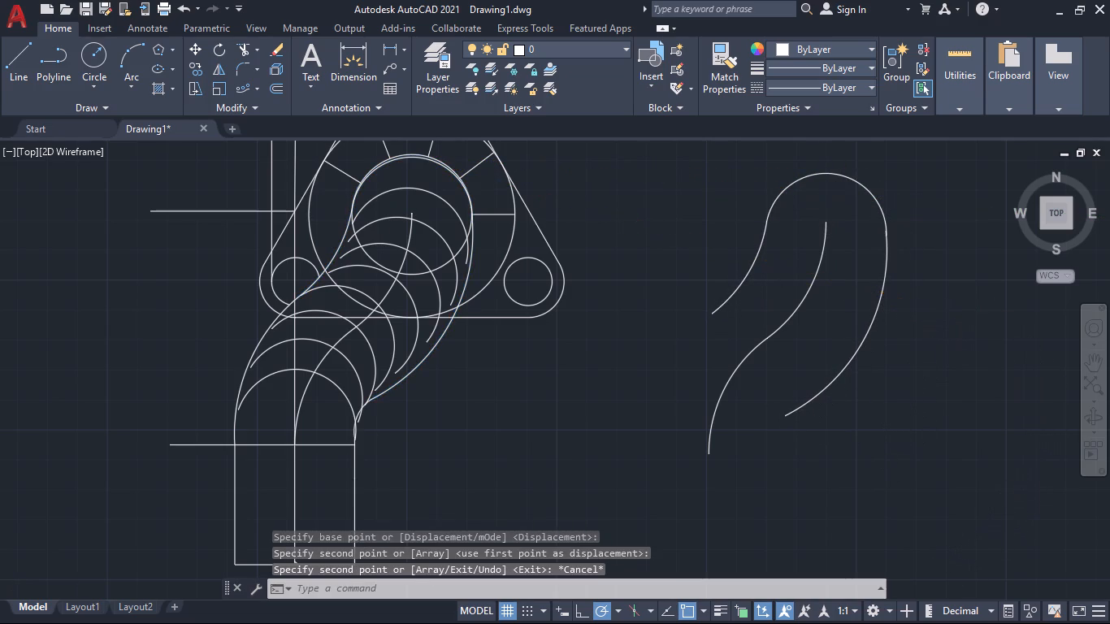
middle_drag(956, 313, 883, 318)
scroll(818, 284, up, 1)
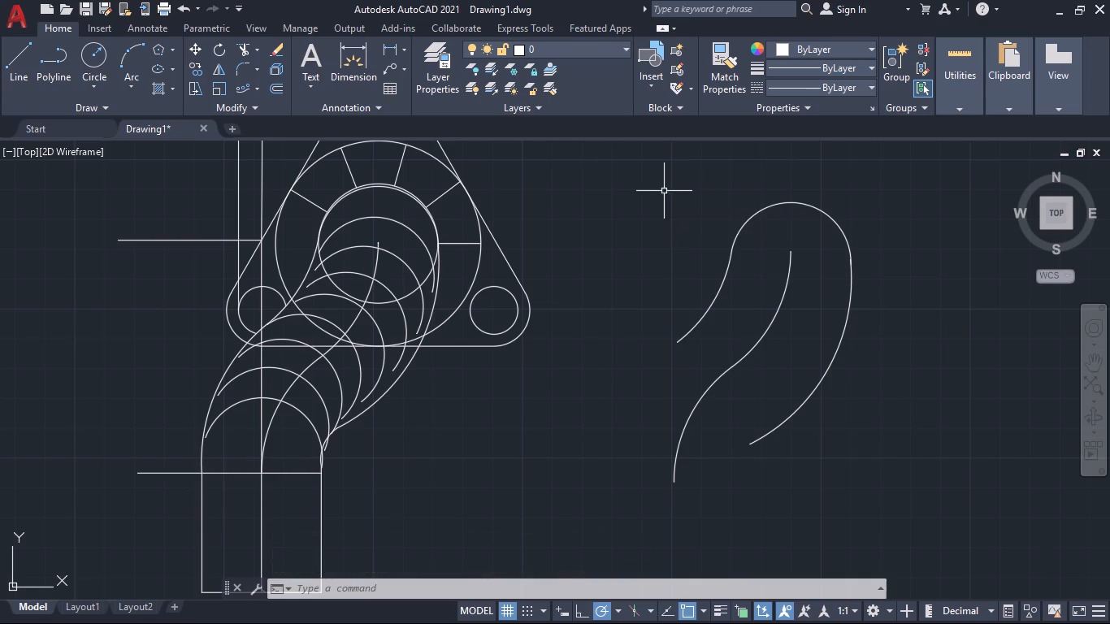
click(797, 202)
click(244, 91)
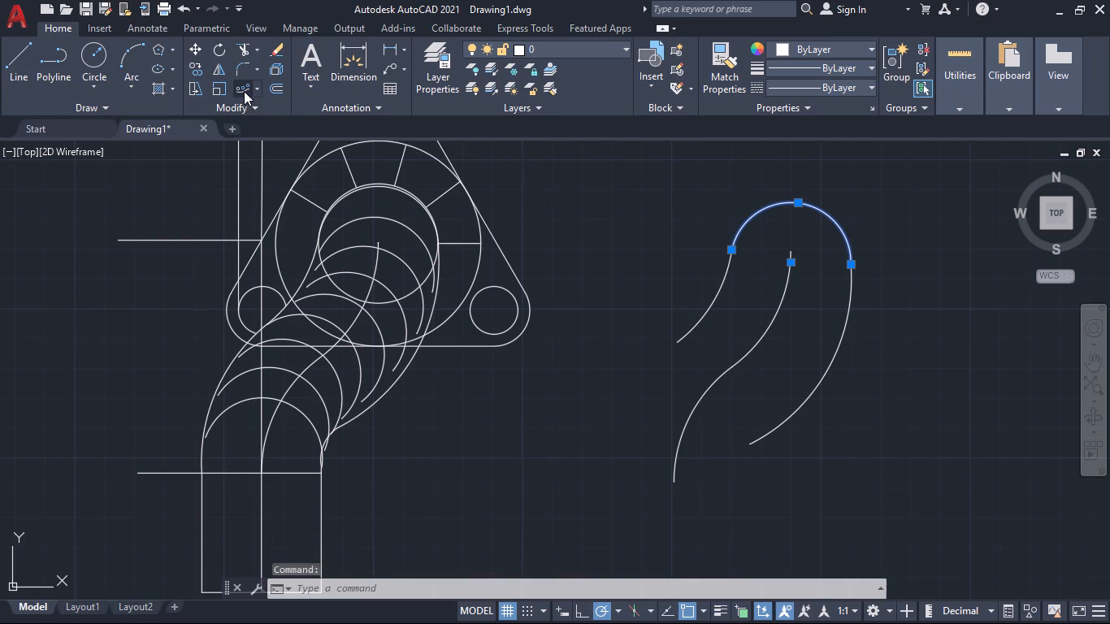
click(789, 265)
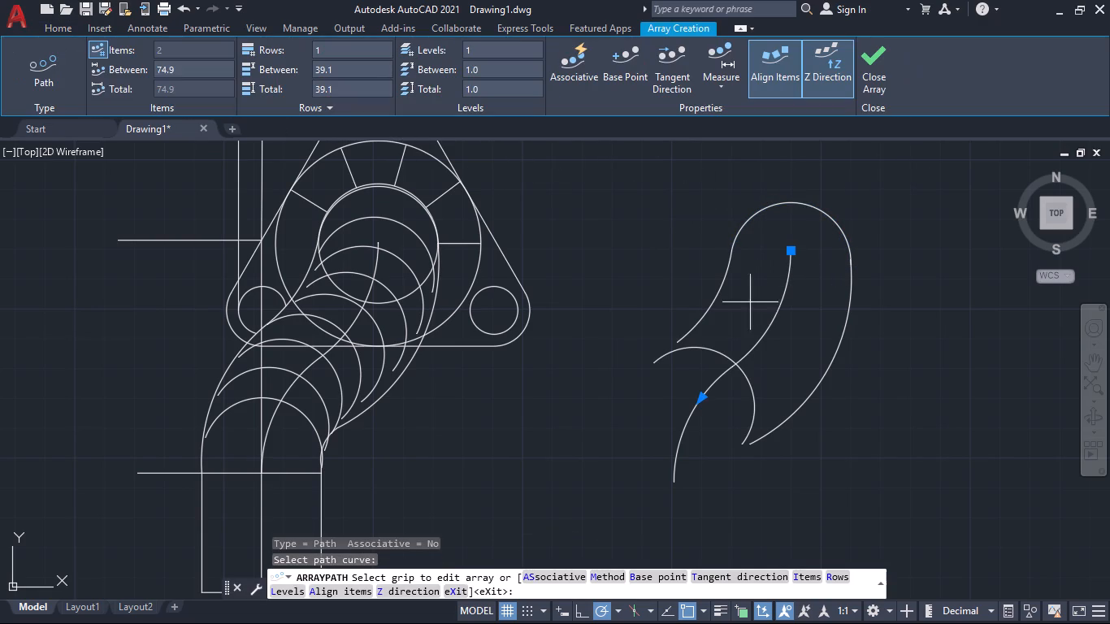
click(705, 396)
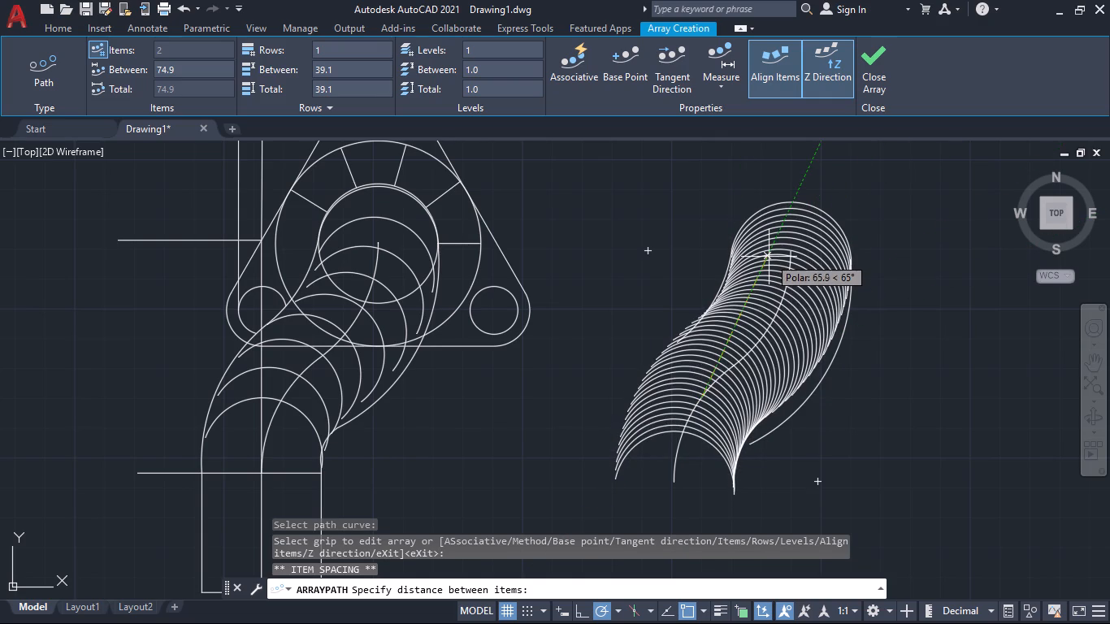
click(769, 257)
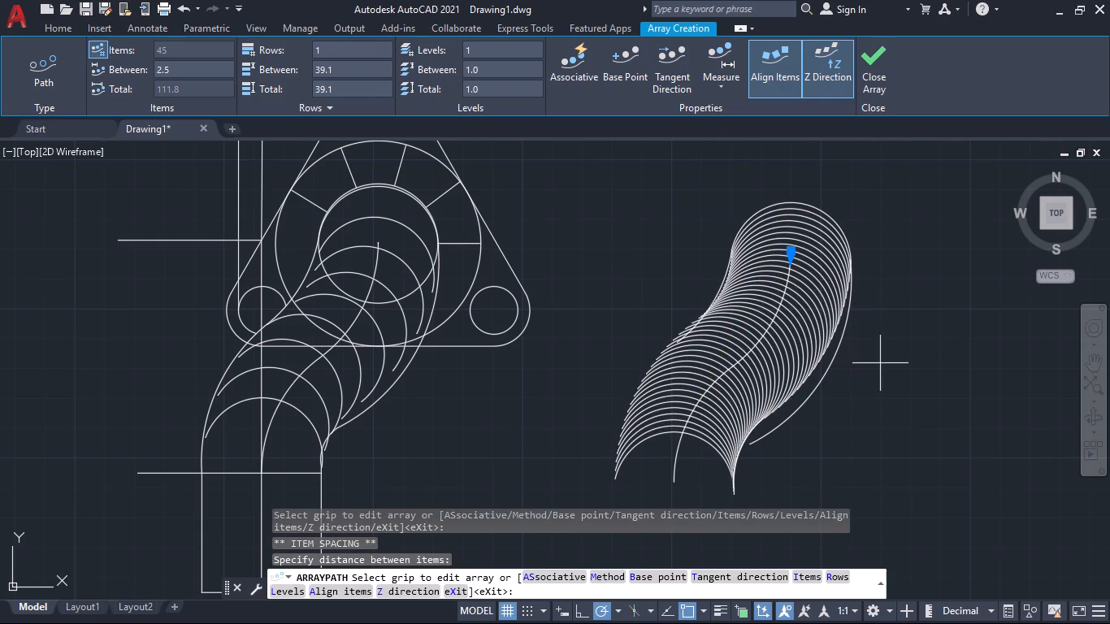
scroll(881, 365, up, 1)
middle_drag(881, 365, 852, 344)
scroll(852, 344, down, 1)
middle_drag(861, 344, 845, 344)
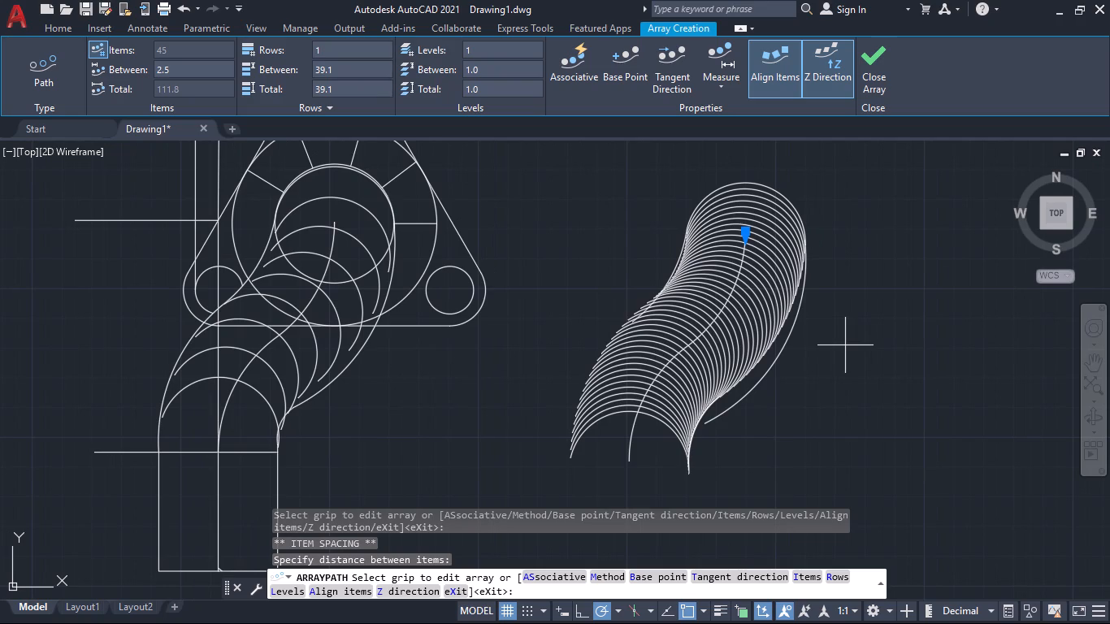
key(Return)
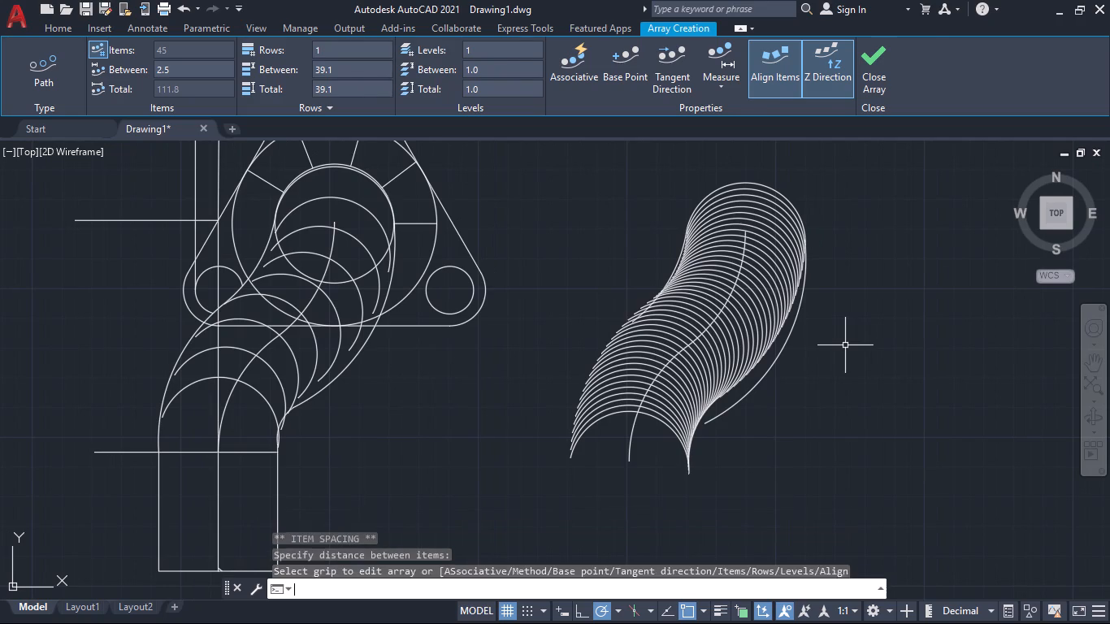
Copy the arrayed pipe's centreline, two edge curves and top arc to three empty spots: level beside it, farther upper right, and farther lower right.
middle_drag(867, 362, 726, 306)
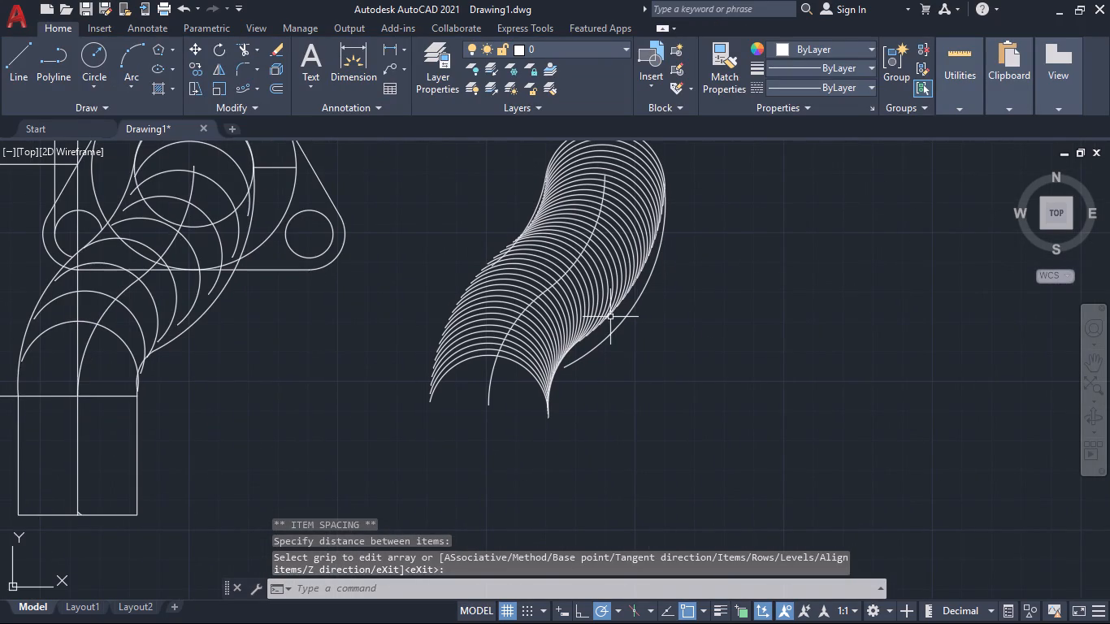
click(618, 327)
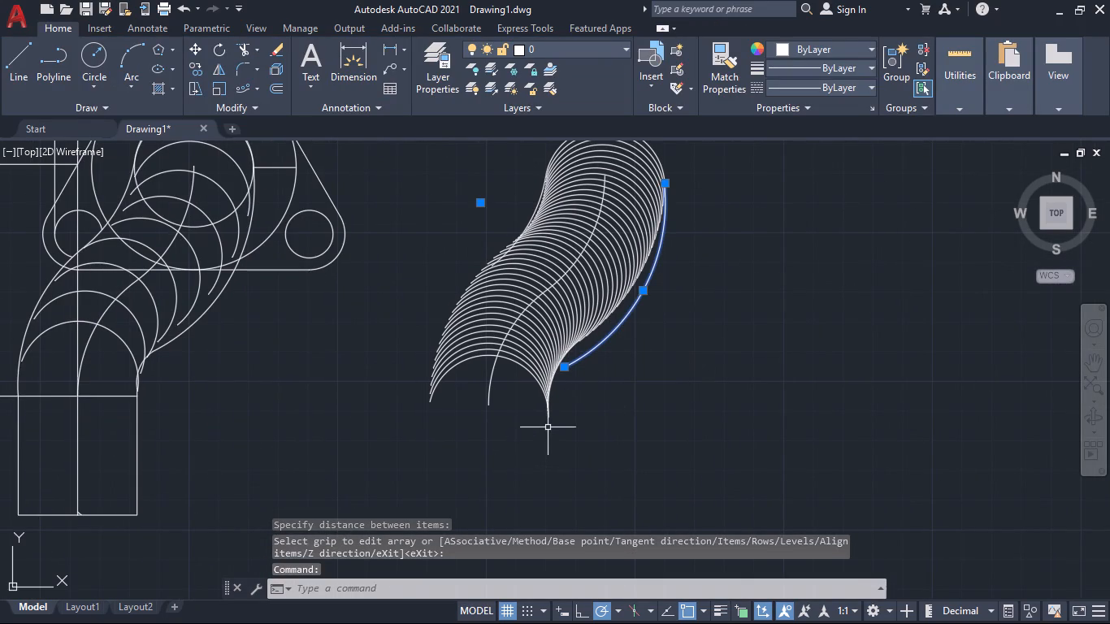
click(489, 398)
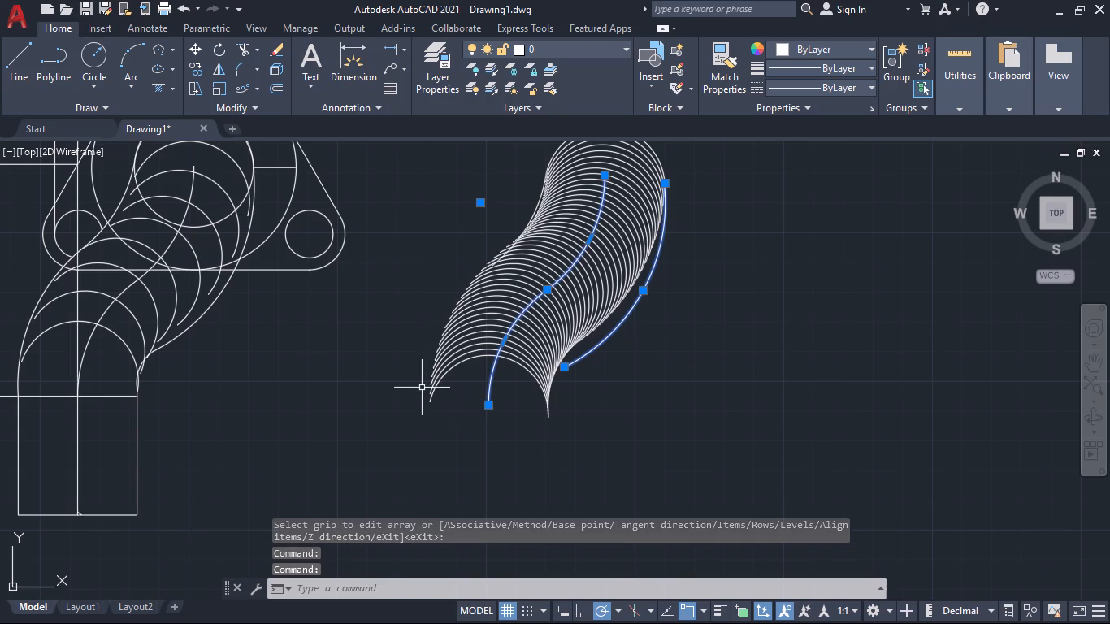
scroll(458, 369, up, 3)
scroll(420, 396, down, 2)
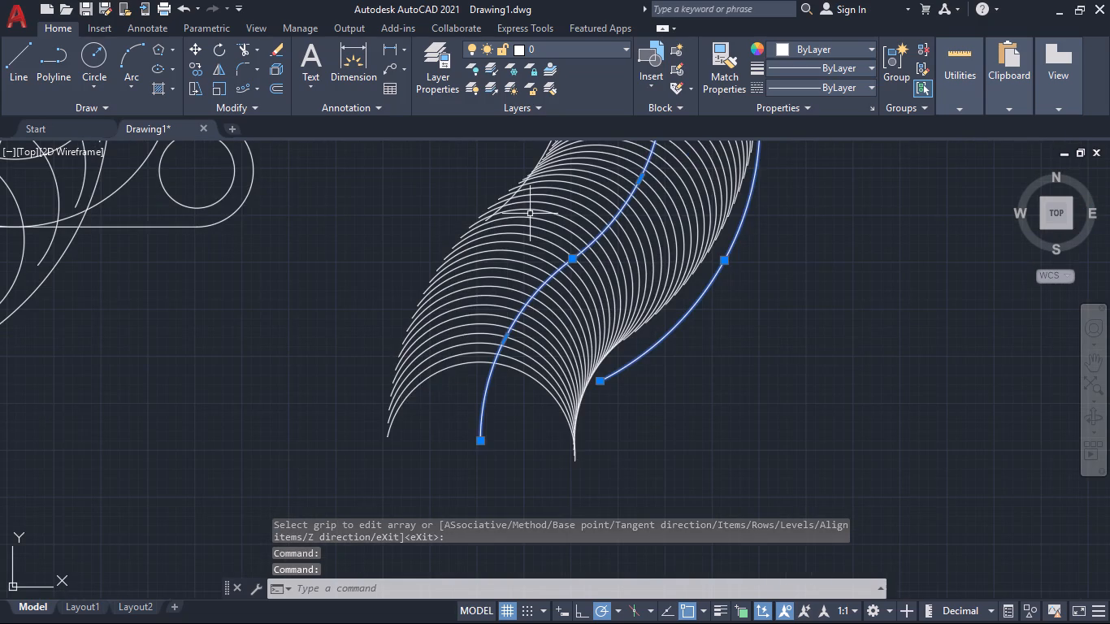
middle_drag(530, 214, 436, 429)
scroll(452, 344, up, 2)
click(472, 348)
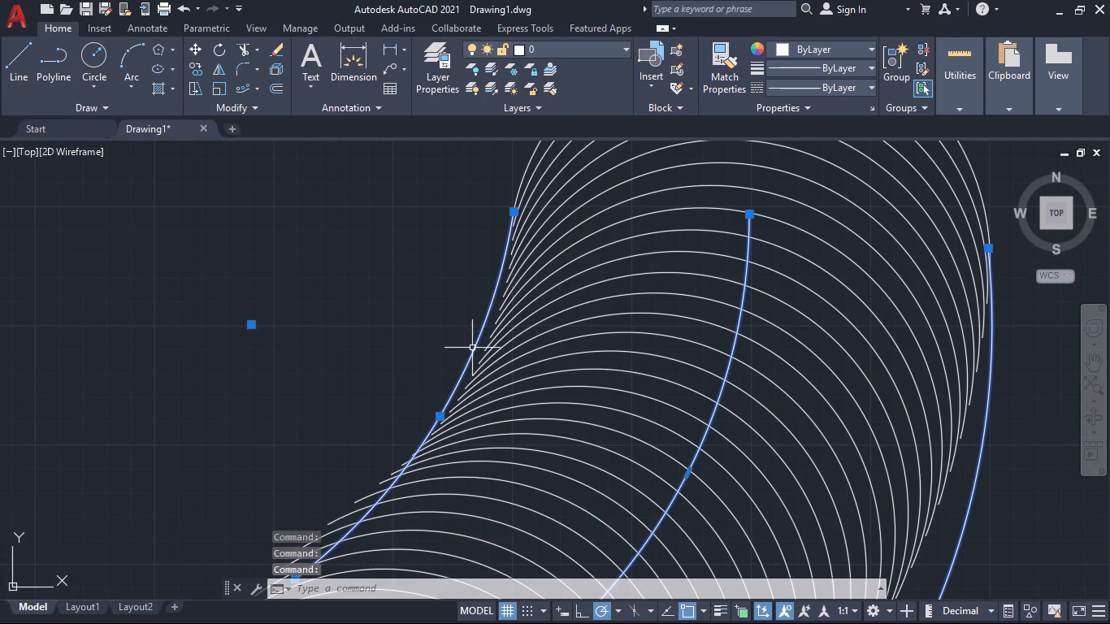
scroll(706, 400, down, 2)
middle_drag(874, 412, 856, 469)
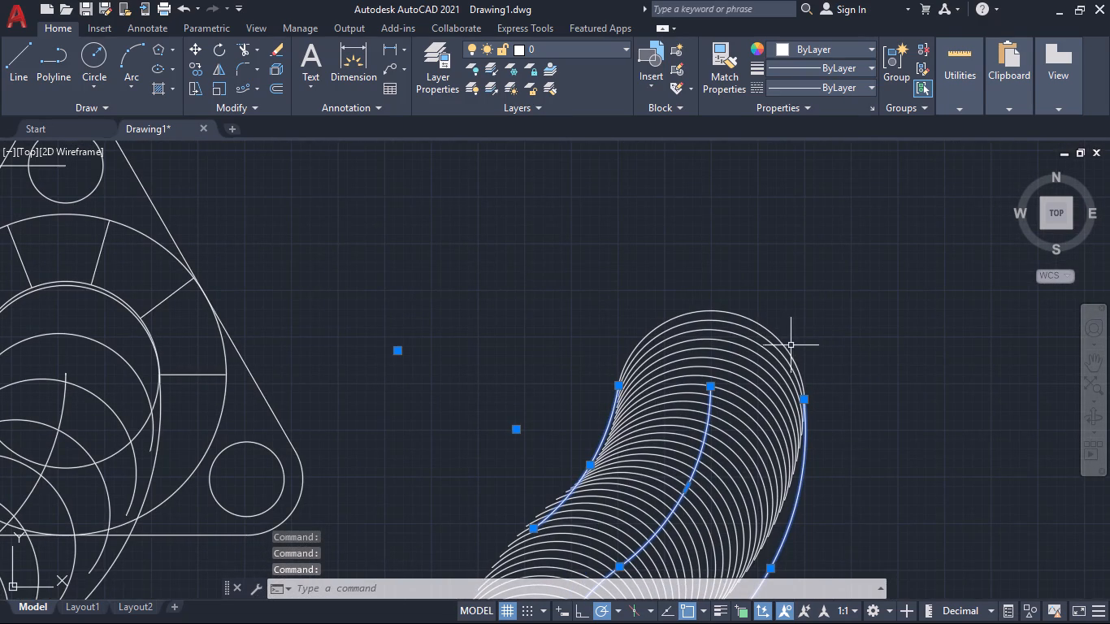
click(785, 344)
middle_drag(862, 435, 795, 282)
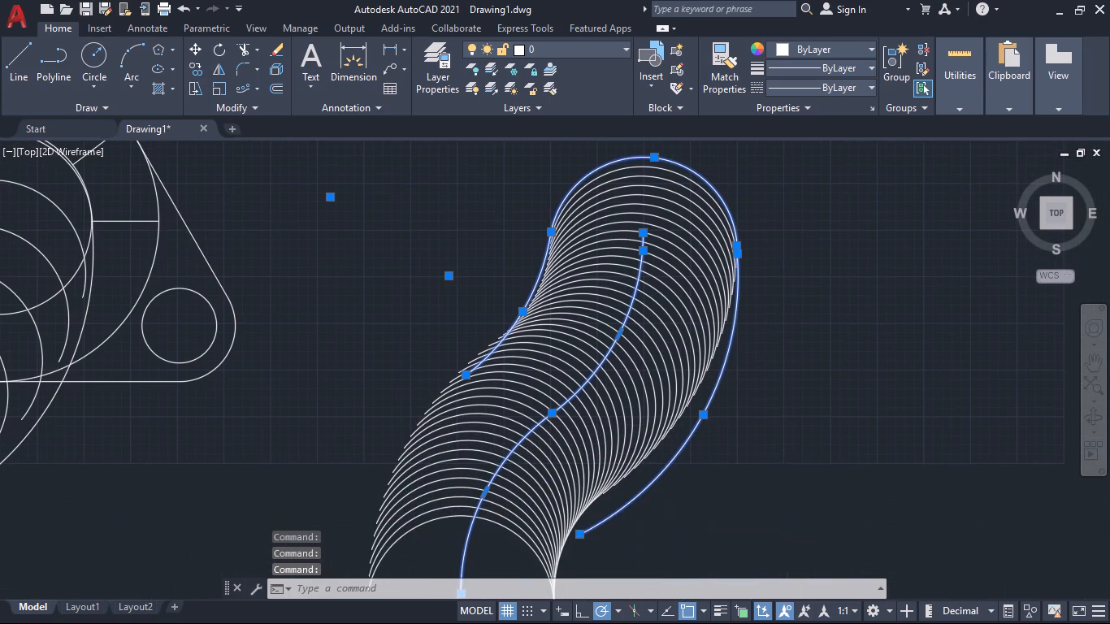
text(co)
key(Return)
scroll(809, 310, down, 1)
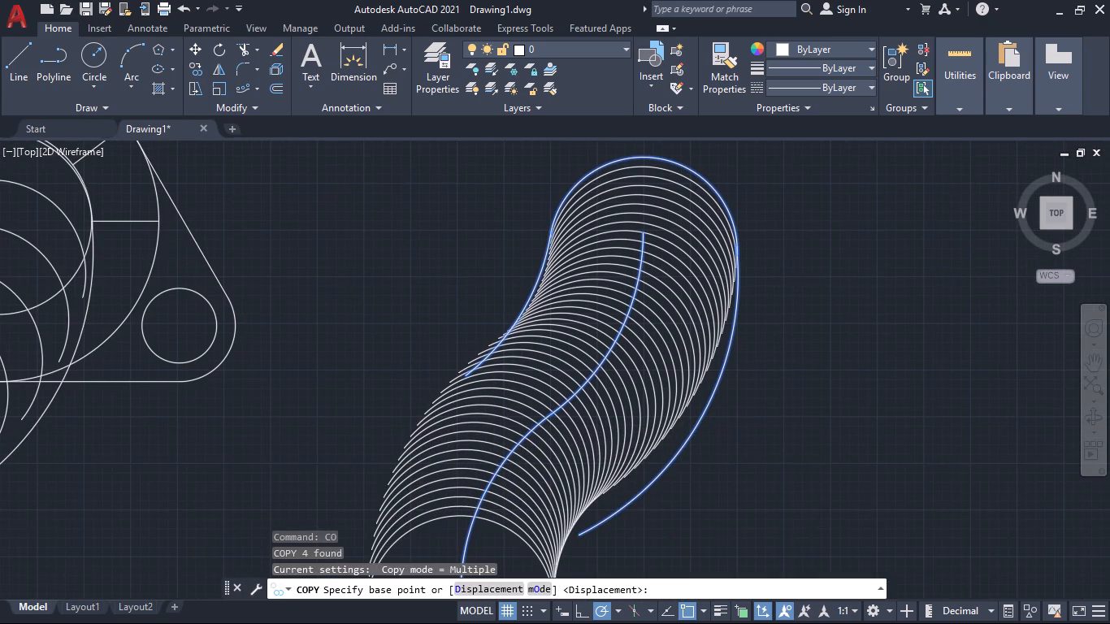
click(589, 492)
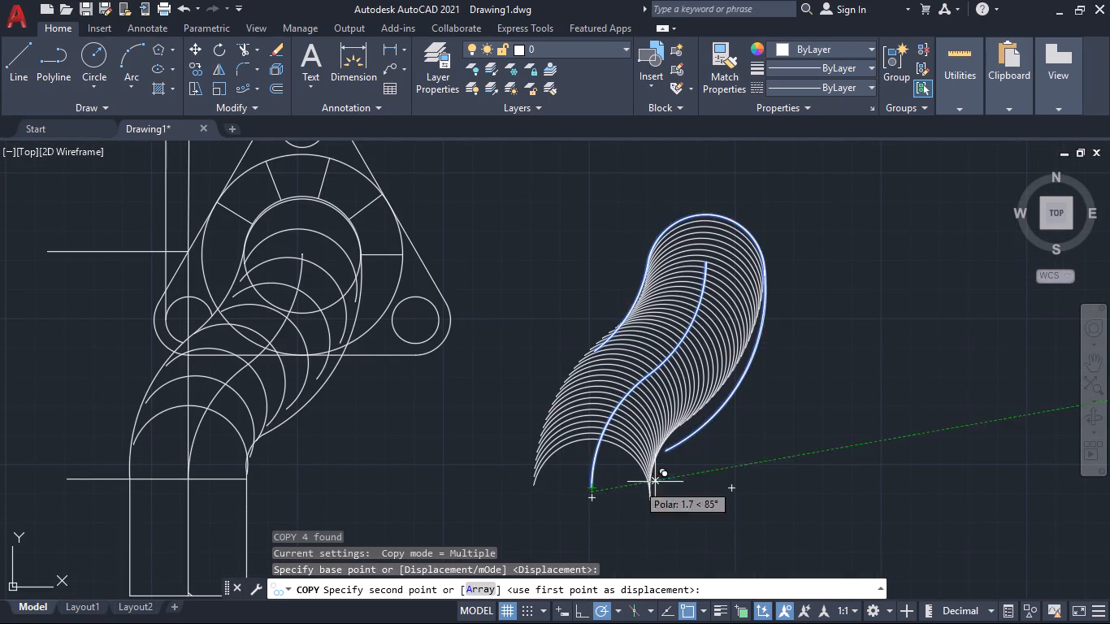
middle_drag(874, 461, 547, 395)
click(696, 442)
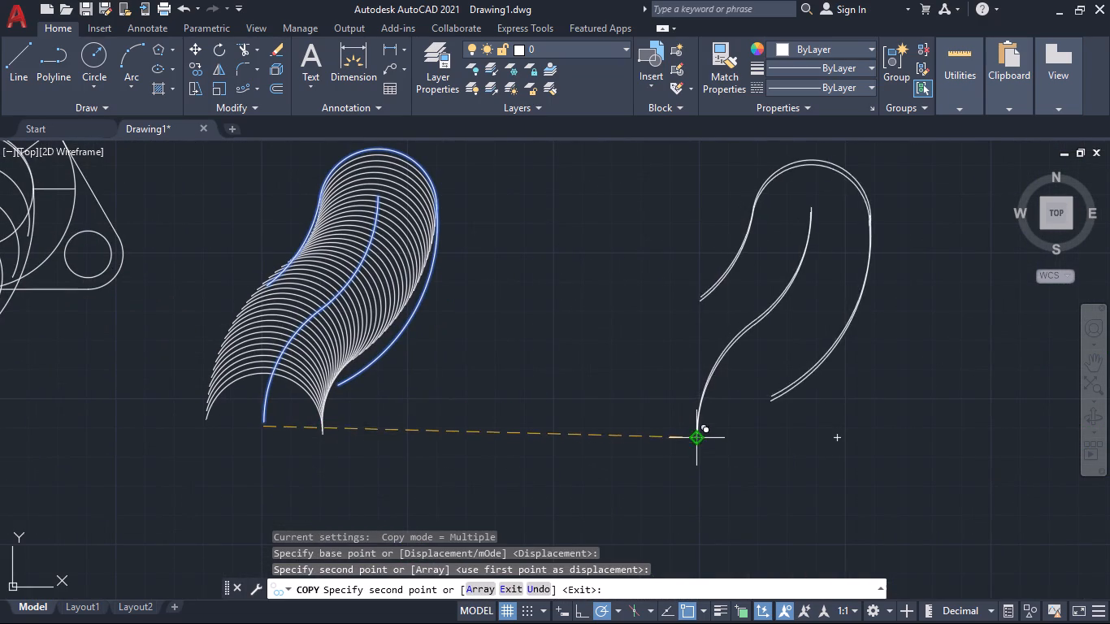
middle_drag(649, 495, 482, 363)
scroll(534, 397, down, 2)
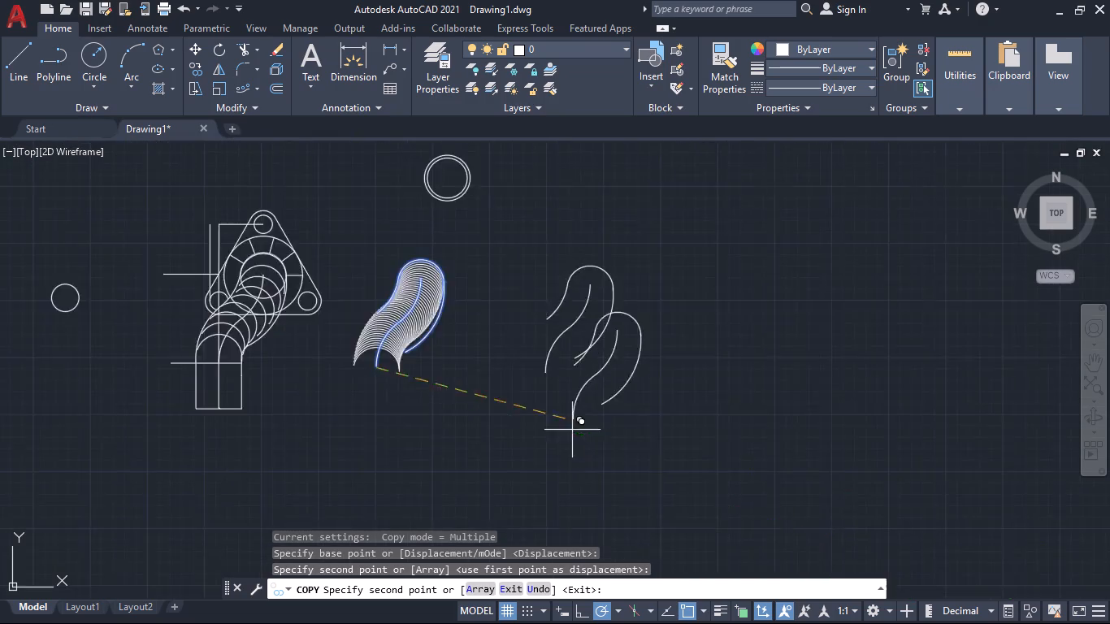
scroll(576, 435, down, 1)
click(668, 303)
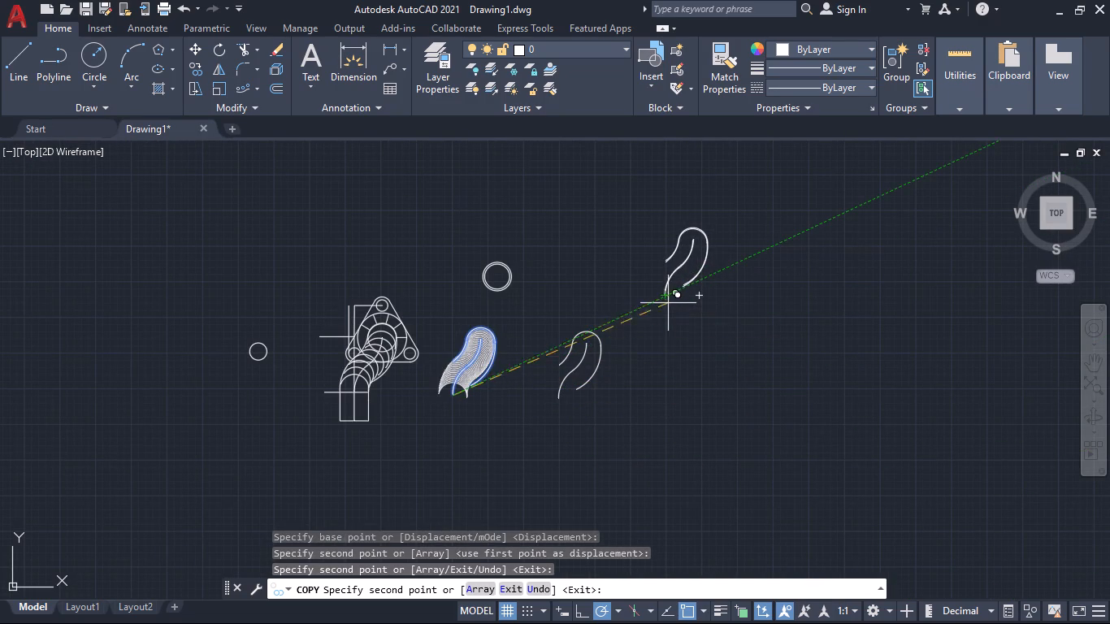
click(710, 457)
key(Escape)
On the nearest new copy, path-array the top arc along the left edge curve with an item spacing of 5.
middle_drag(585, 427, 585, 453)
scroll(592, 365, up, 2)
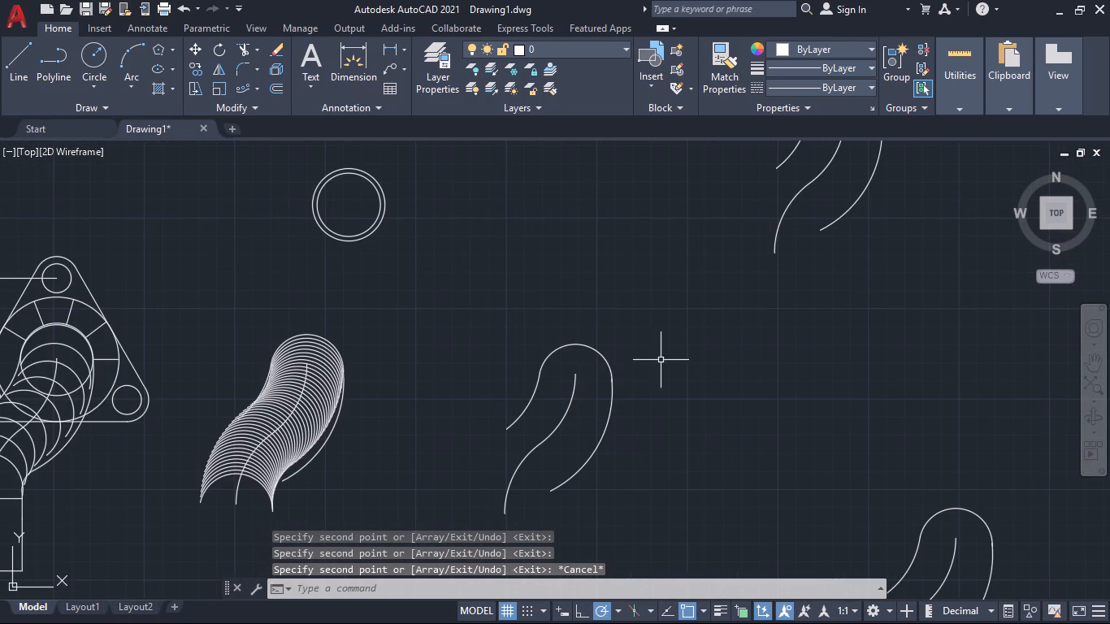
click(581, 347)
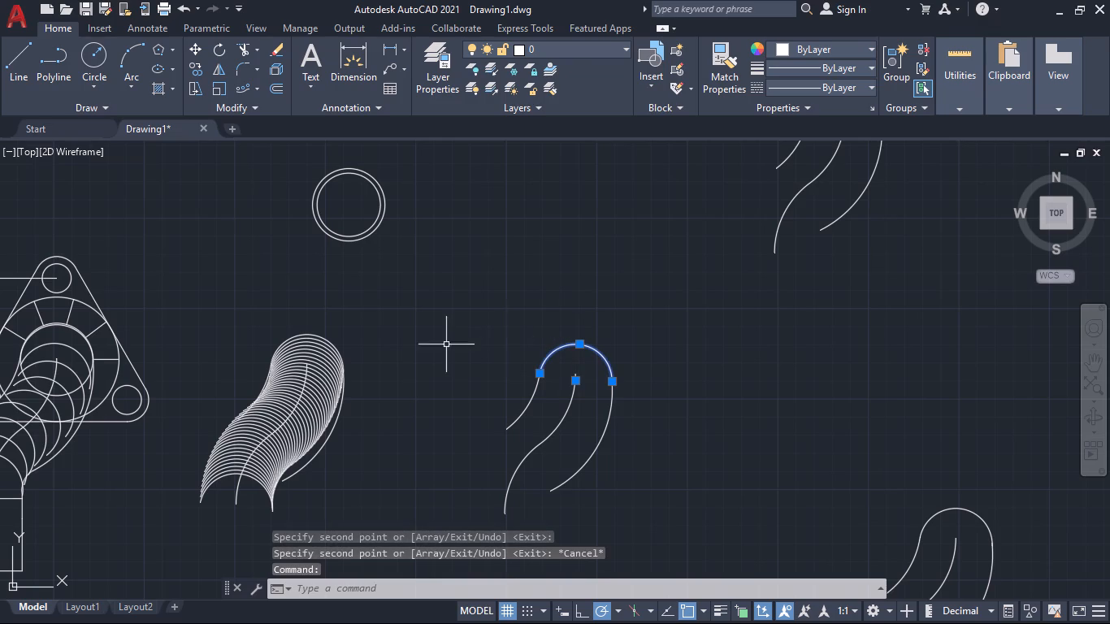
click(249, 84)
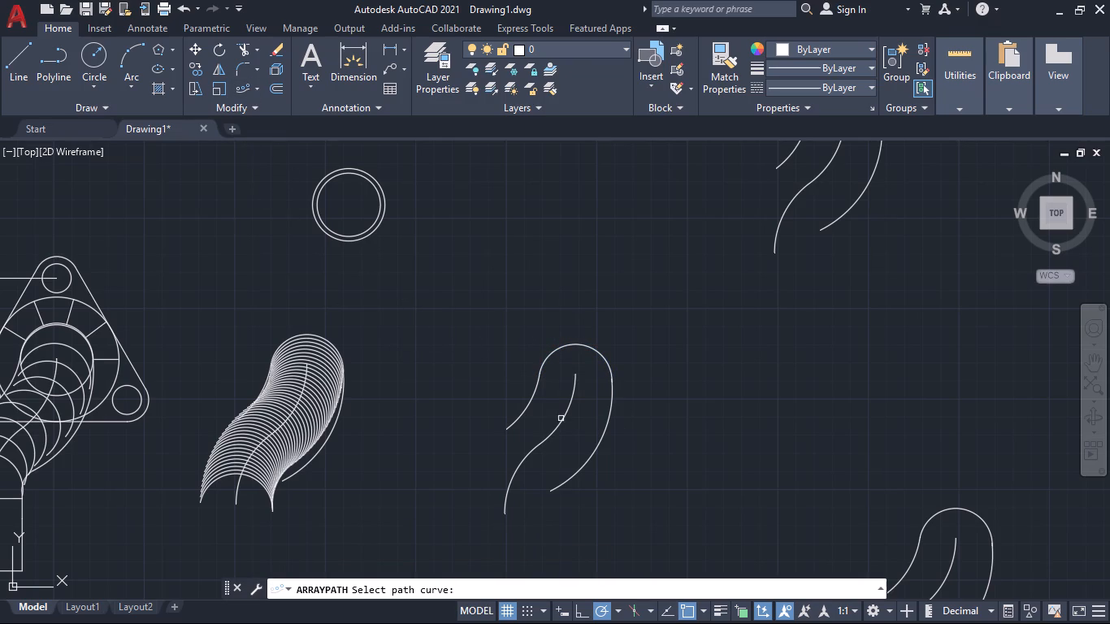
click(528, 402)
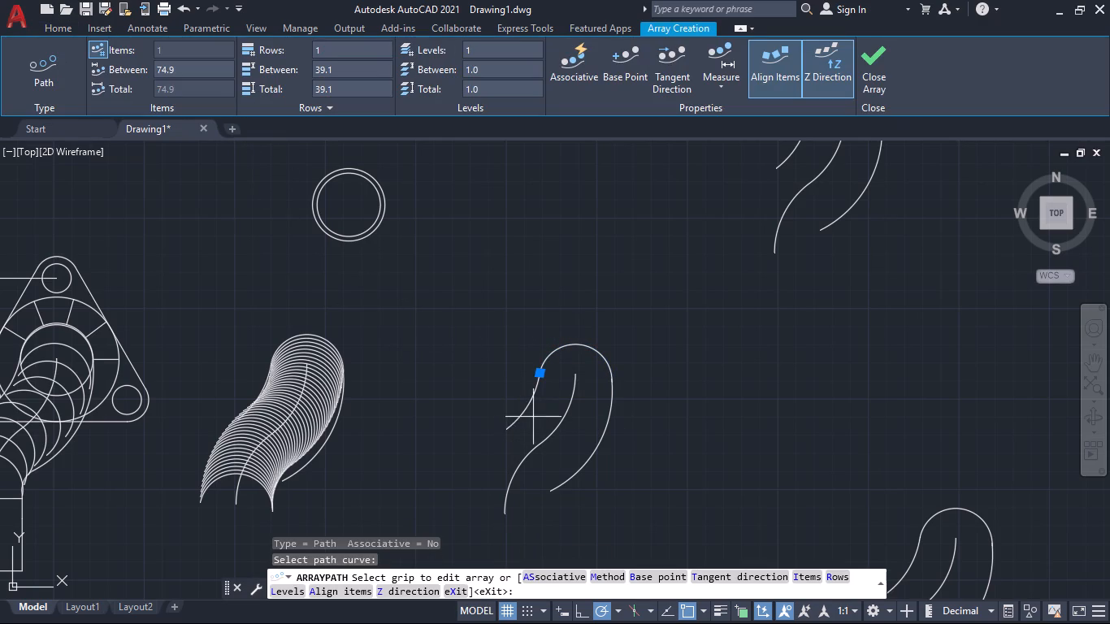
double_click(187, 66)
key(5)
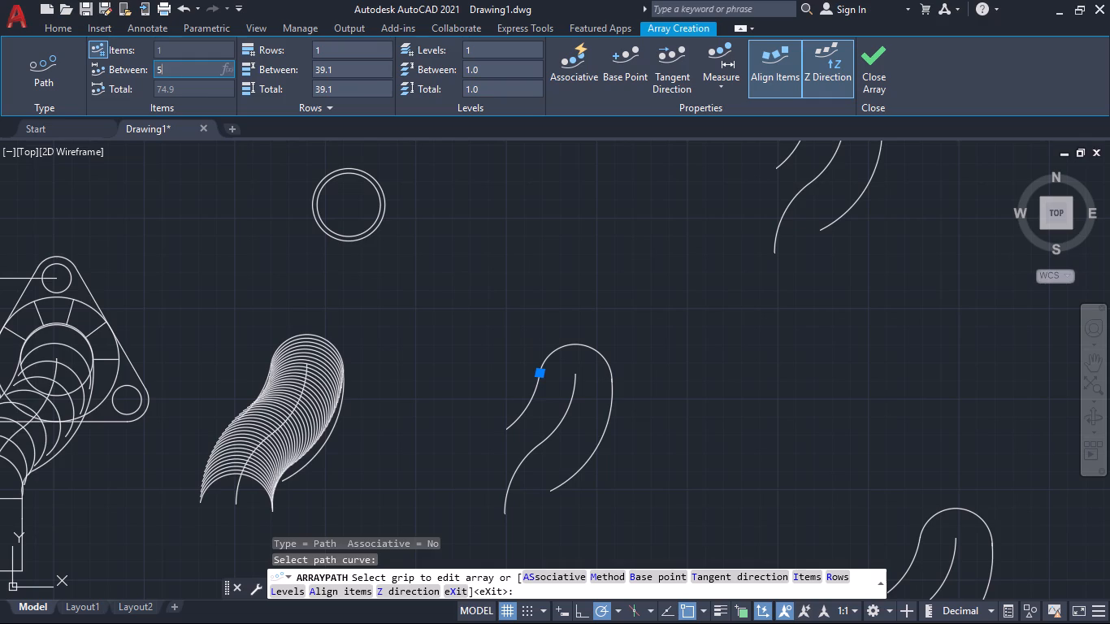
key(Return)
scroll(423, 336, down, 1)
scroll(468, 375, up, 1)
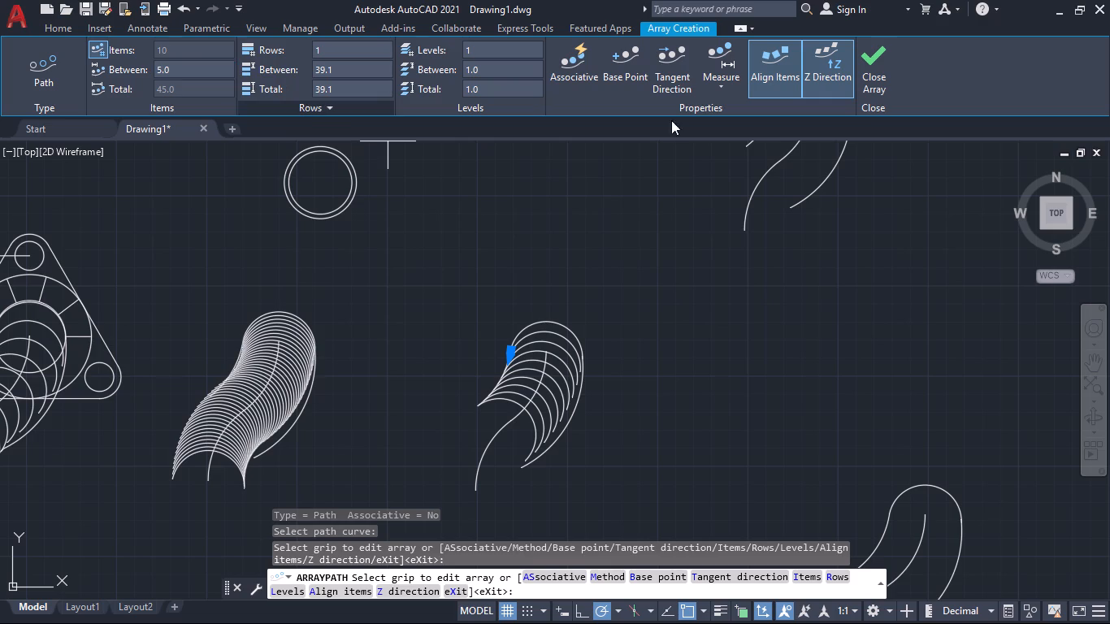
click(875, 64)
On the upper-right copy, path-array the top arc along the right edge curve with closely spaced items.
middle_drag(834, 290, 669, 166)
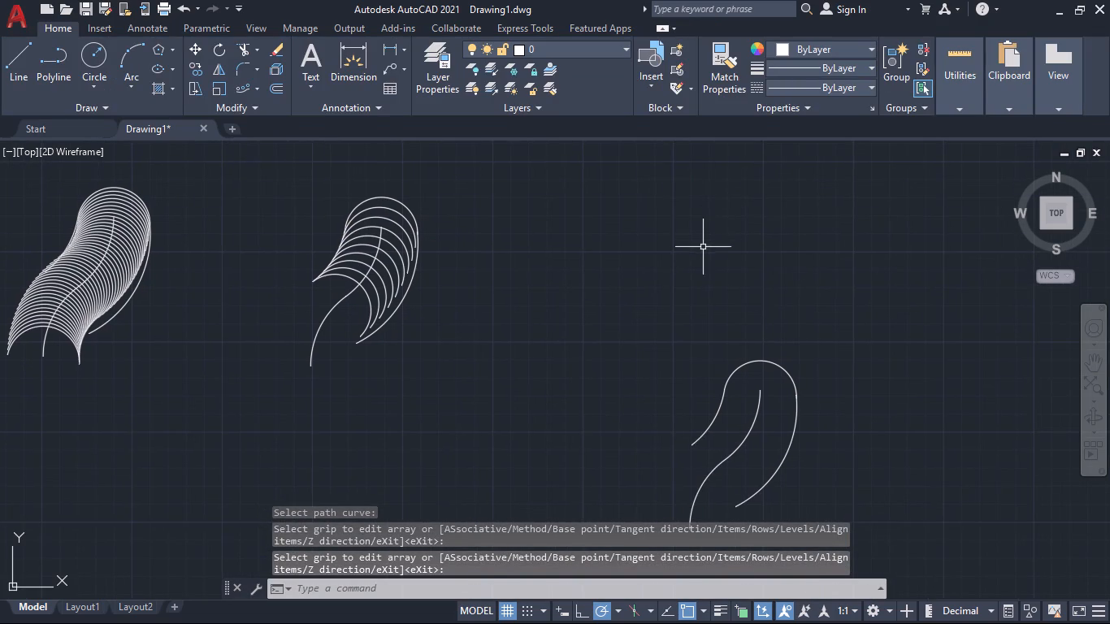
middle_drag(705, 213, 718, 362)
scroll(694, 244, up, 1)
middle_drag(697, 245, 719, 409)
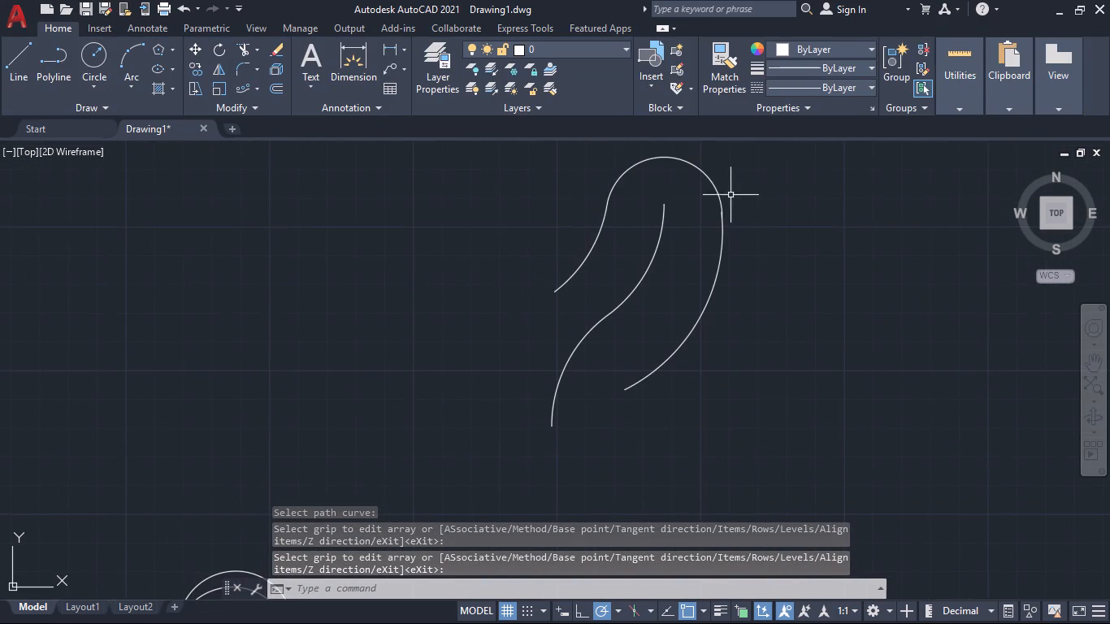
click(709, 174)
click(237, 85)
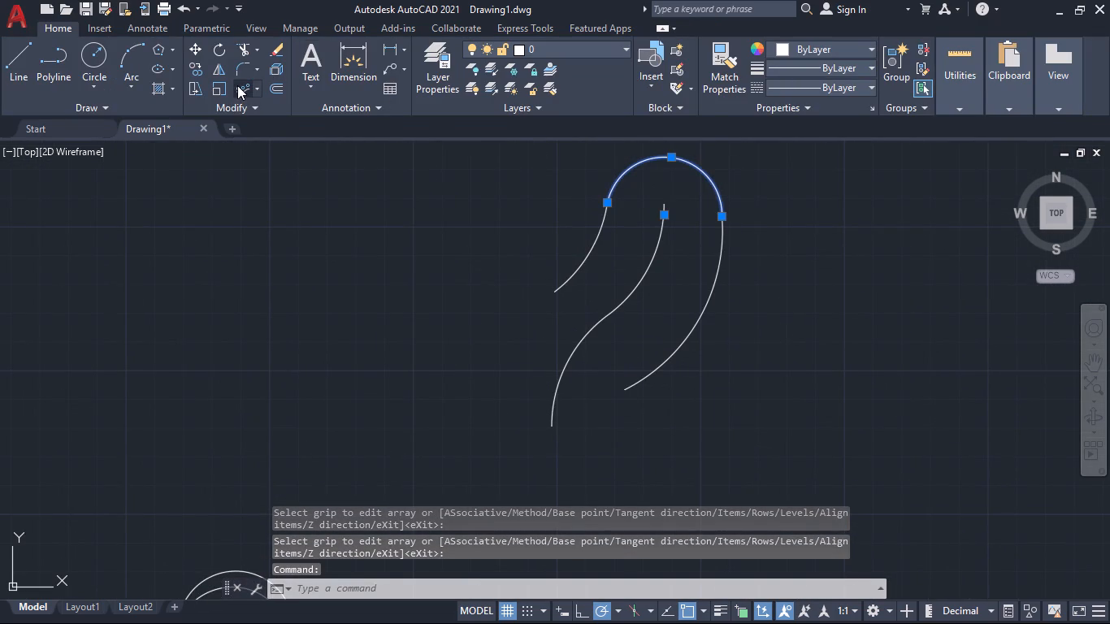
click(684, 340)
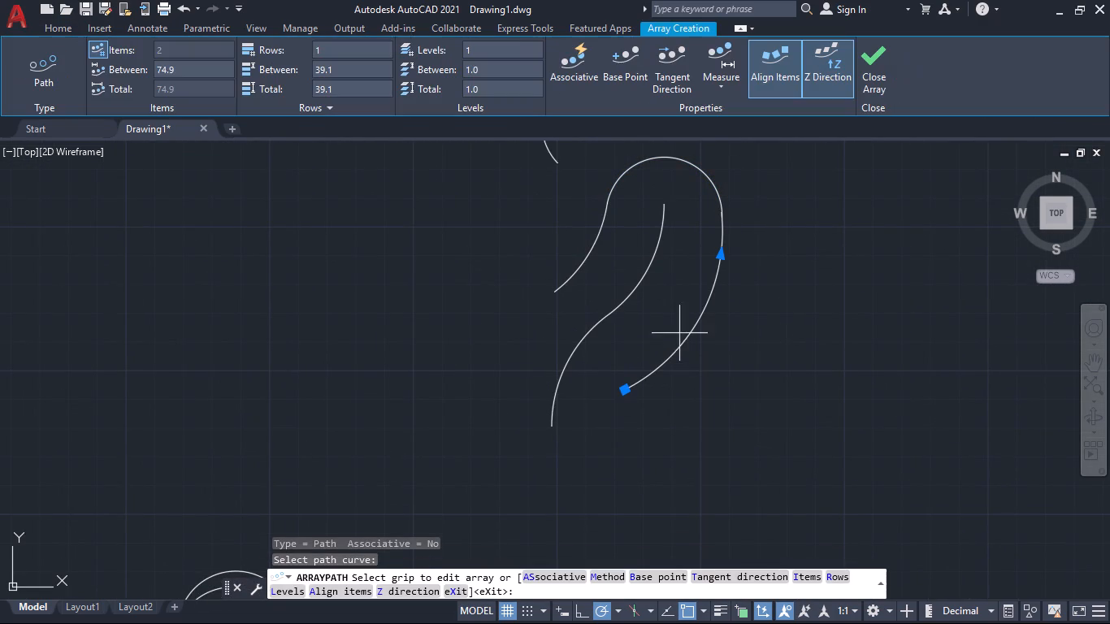
scroll(546, 308, down, 1)
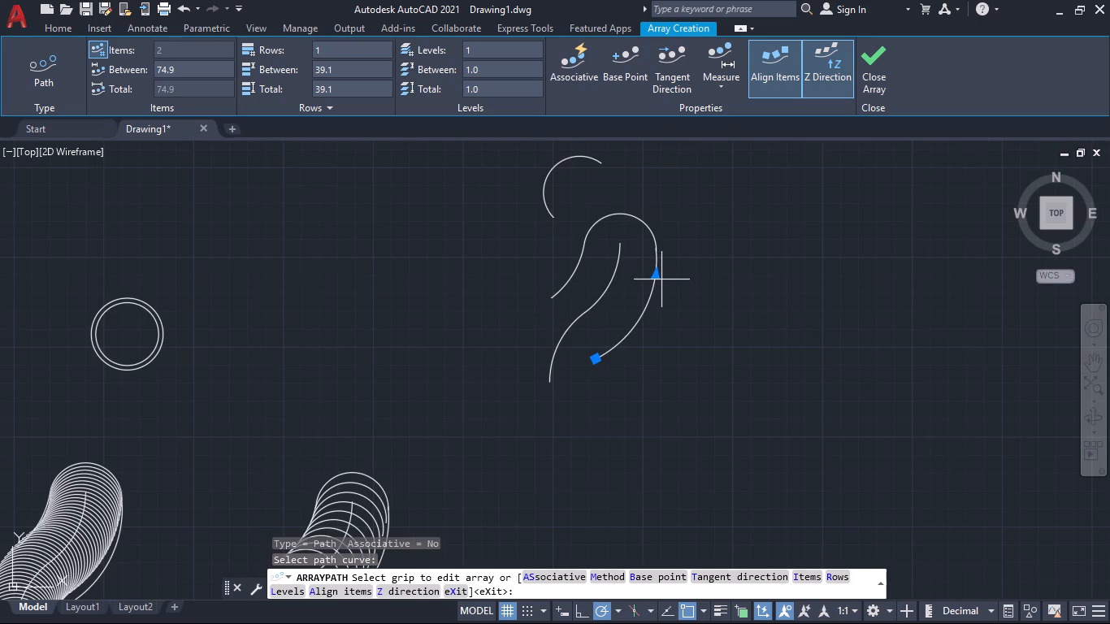
click(657, 275)
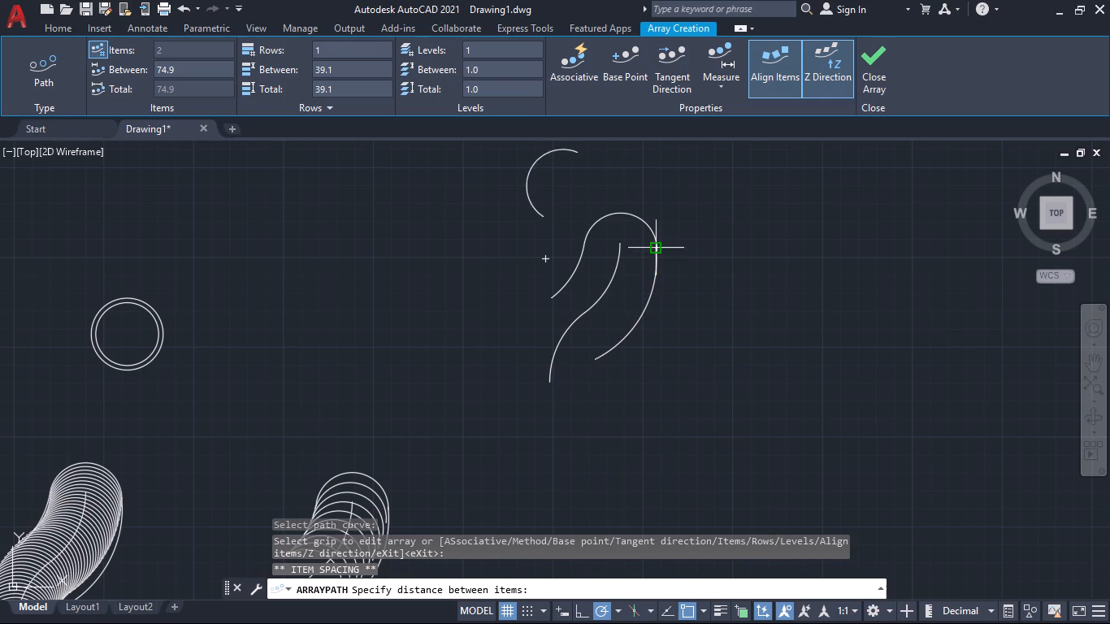
click(619, 376)
scroll(715, 365, down, 1)
key(Escape)
Examine the closely spaced arcs and the centreline of the pipe copy nearest the flange.
middle_drag(709, 398, 713, 364)
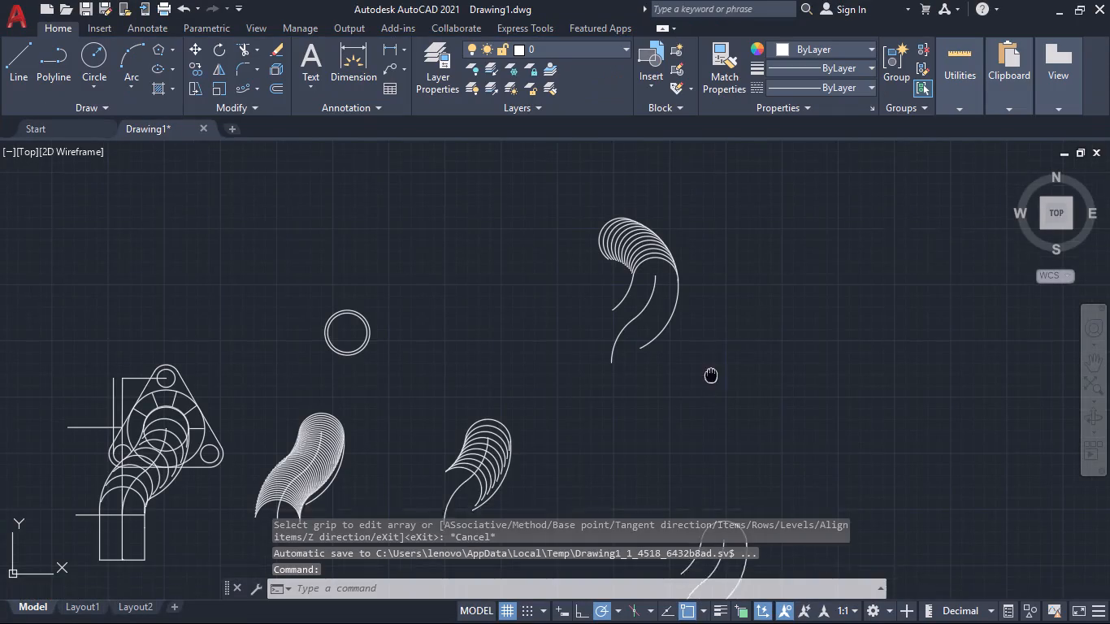
middle_drag(713, 364, 718, 336)
scroll(698, 395, down, 1)
middle_drag(639, 423, 729, 391)
scroll(566, 407, up, 2)
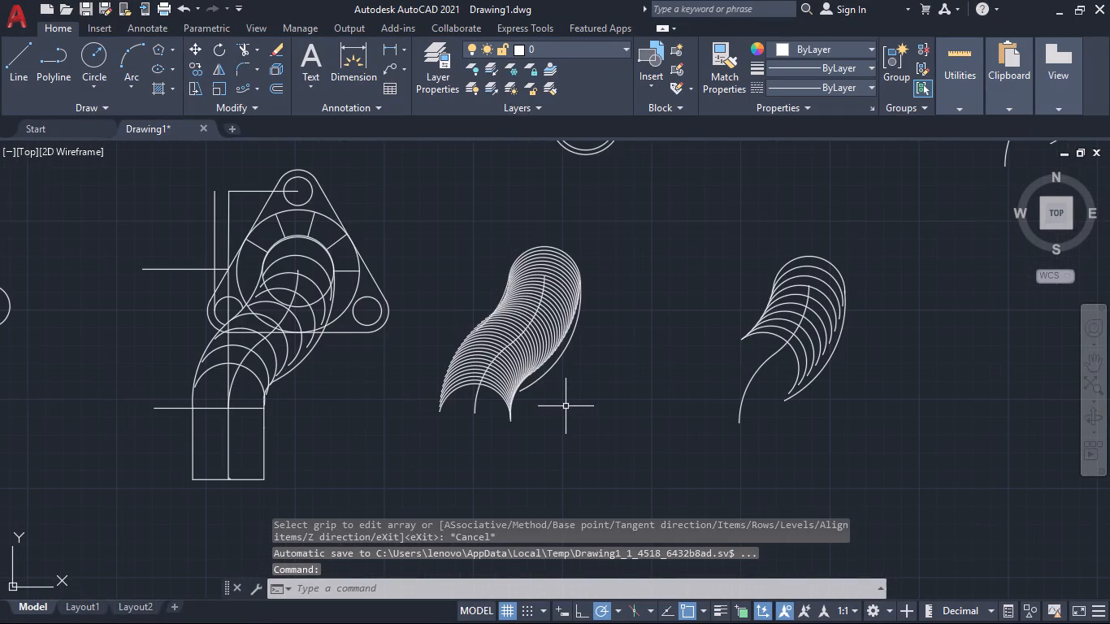
middle_drag(566, 406, 659, 399)
scroll(661, 399, up, 1)
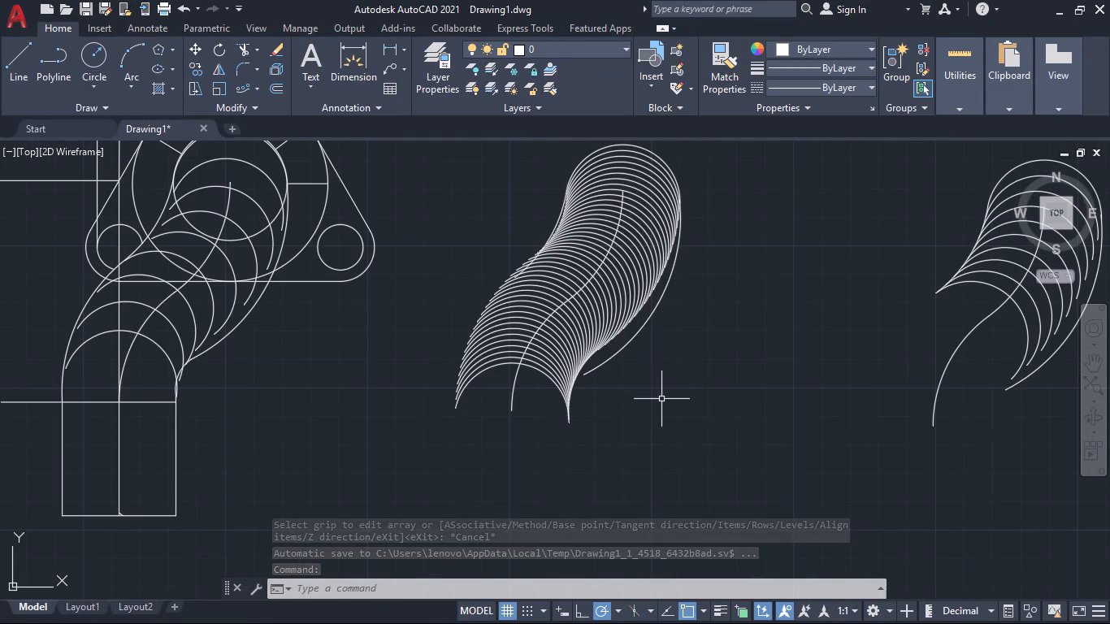
middle_drag(661, 398, 661, 414)
click(612, 307)
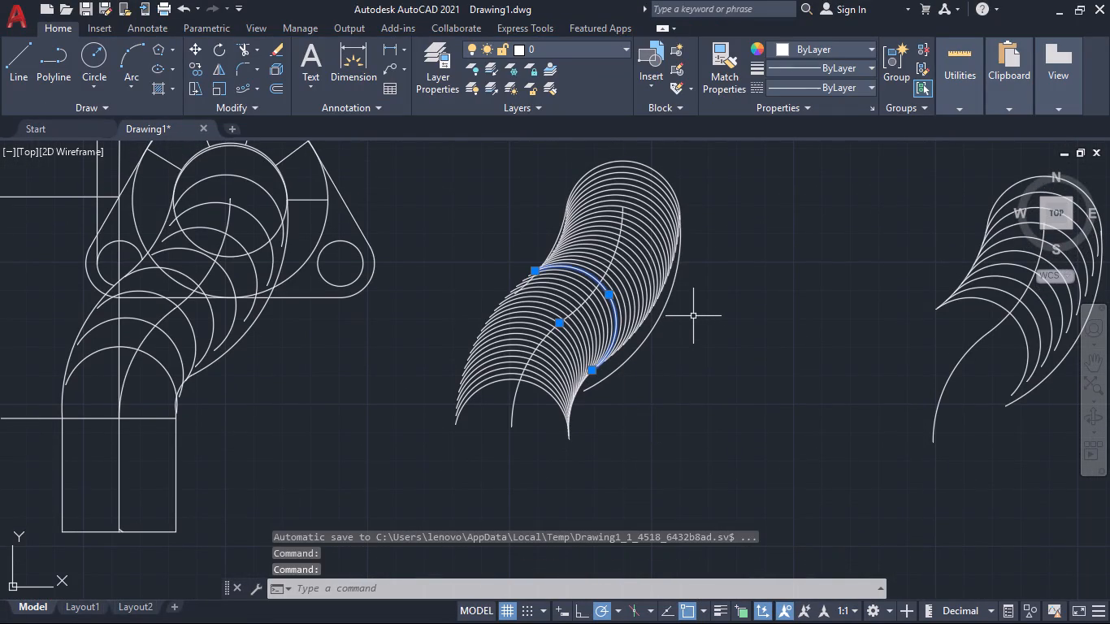
key(Escape)
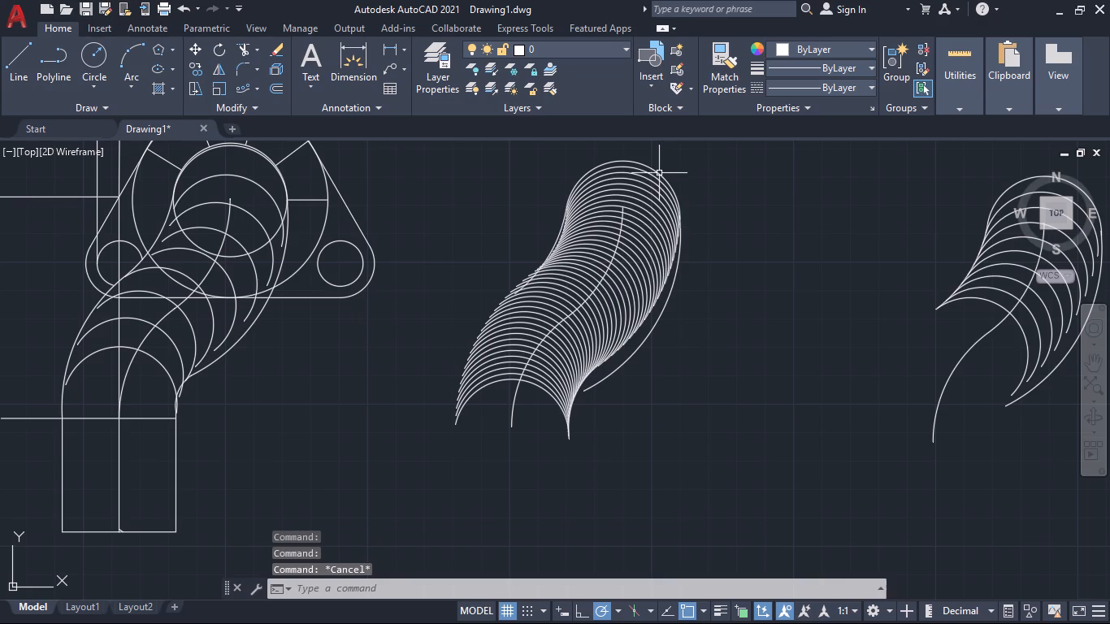
double_click(659, 173)
key(Escape)
double_click(511, 420)
key(Escape)
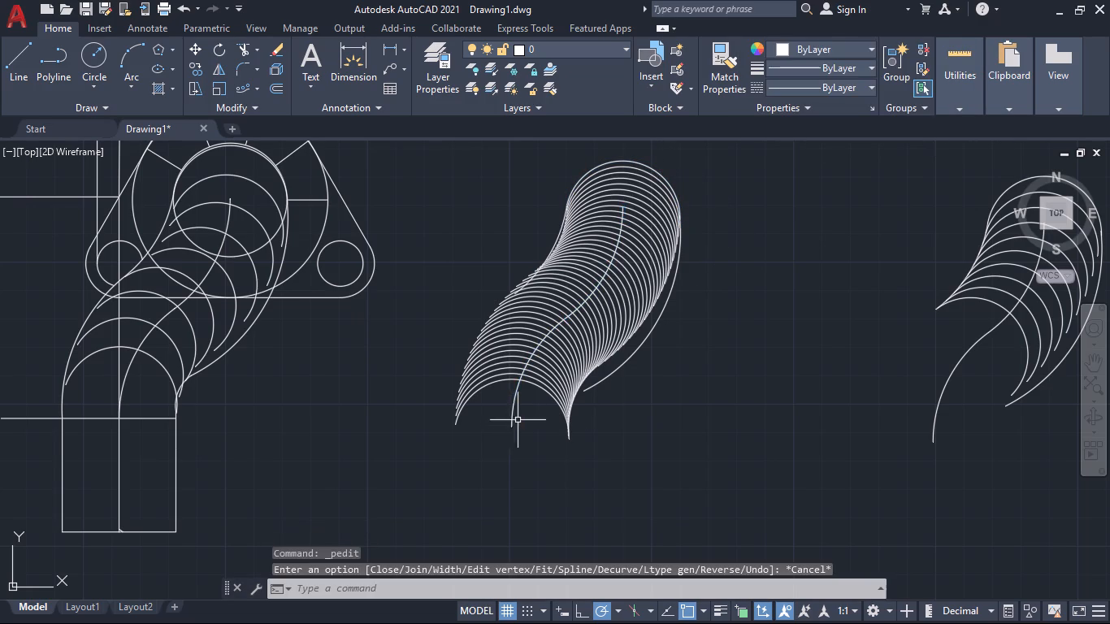
On the pipe copy nearest the flange, trim away the lower closely spaced arcs on both sides of the centreline.
scroll(702, 393, down, 1)
middle_drag(722, 429, 698, 420)
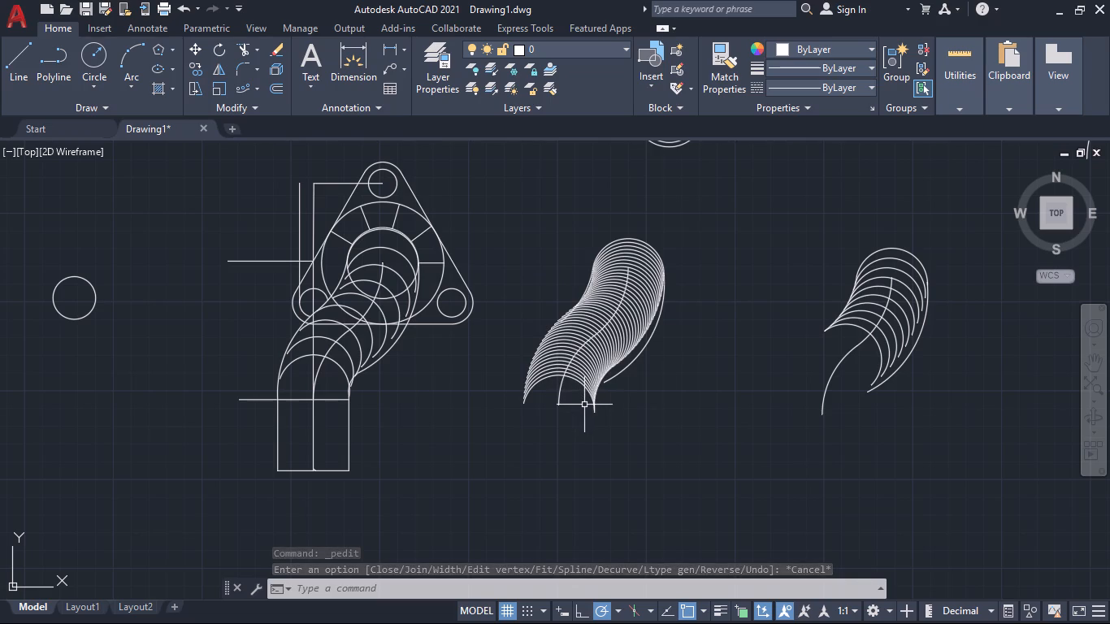
text(tr)
key(Return)
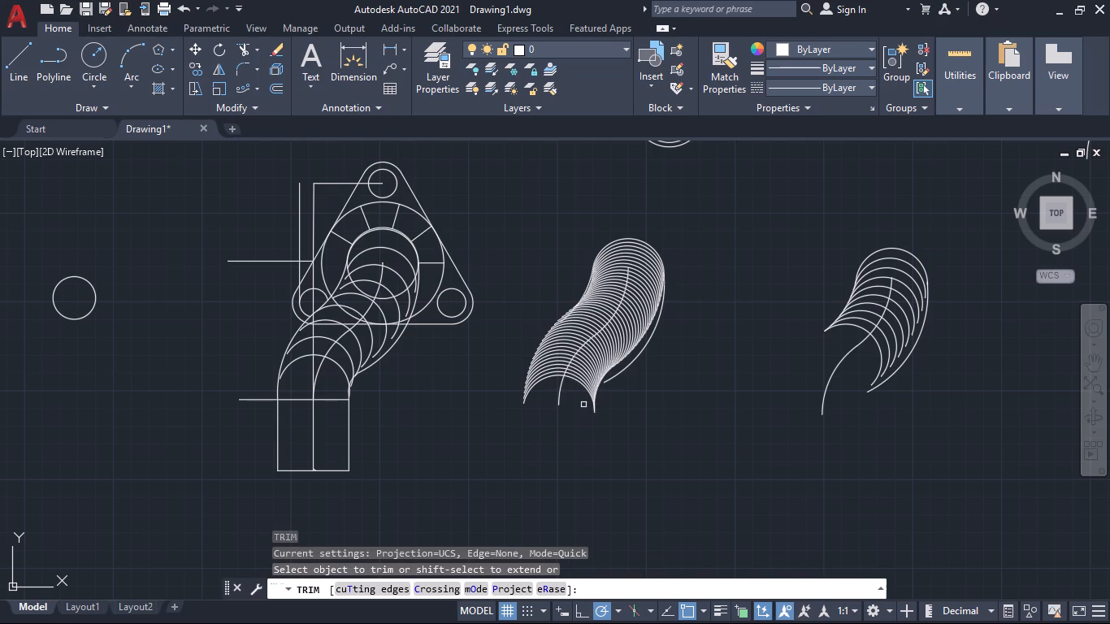
click(583, 405)
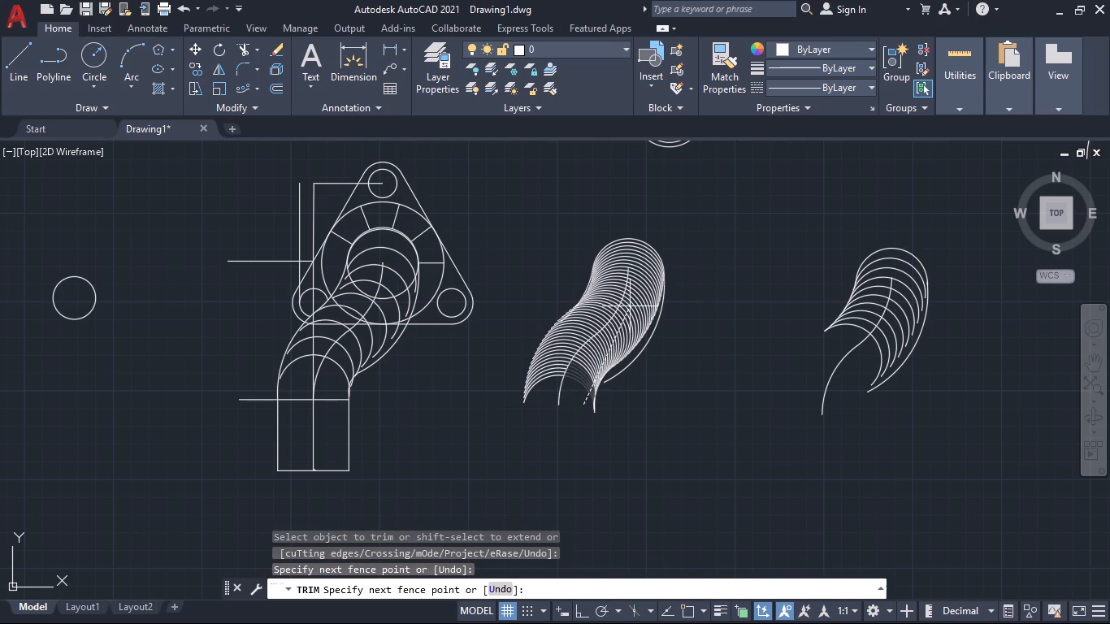
click(636, 297)
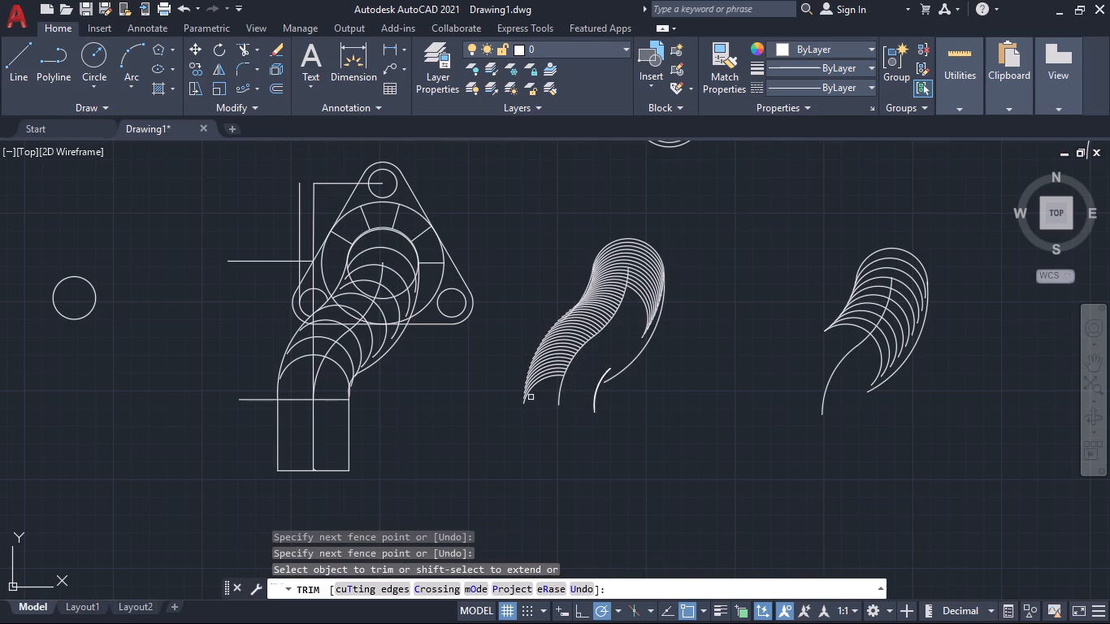
click(535, 397)
click(608, 291)
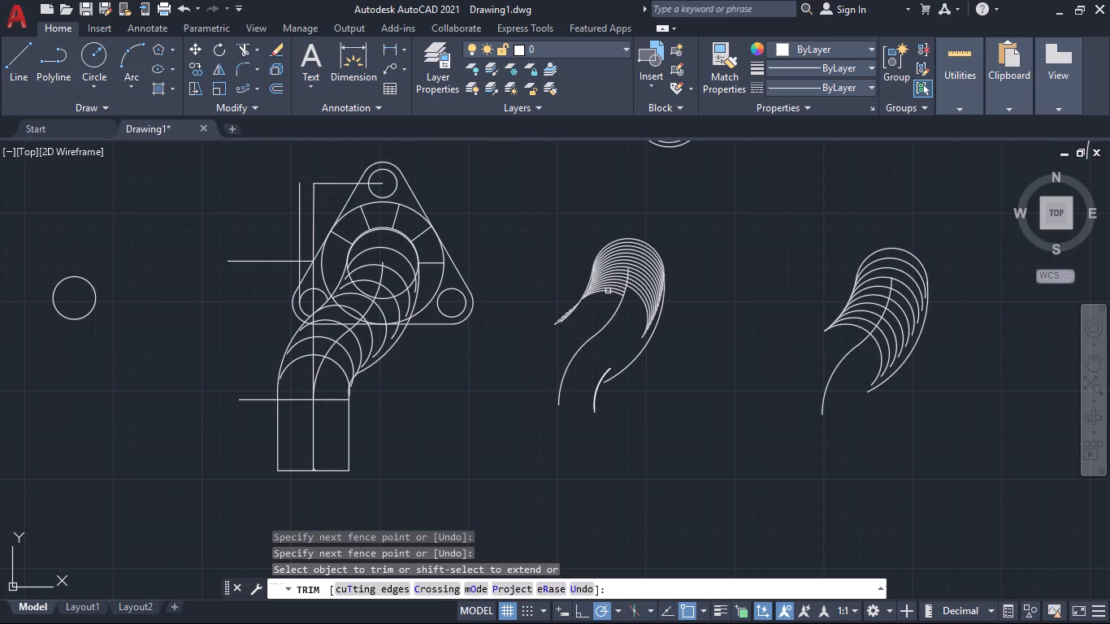
scroll(601, 294, up, 4)
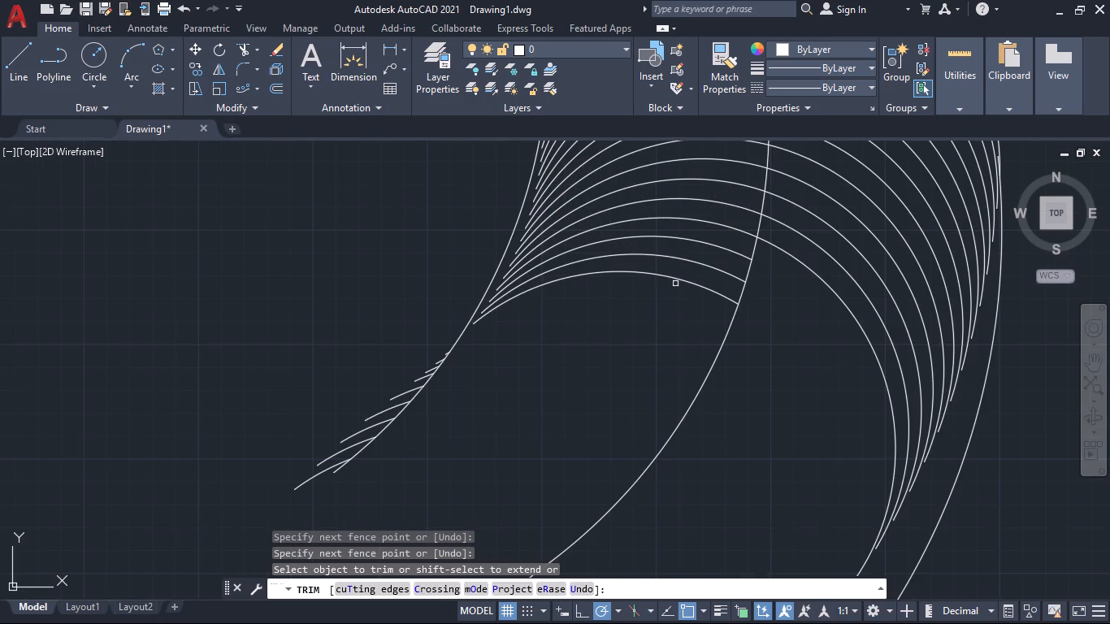
click(681, 284)
click(692, 253)
scroll(462, 379, down, 2)
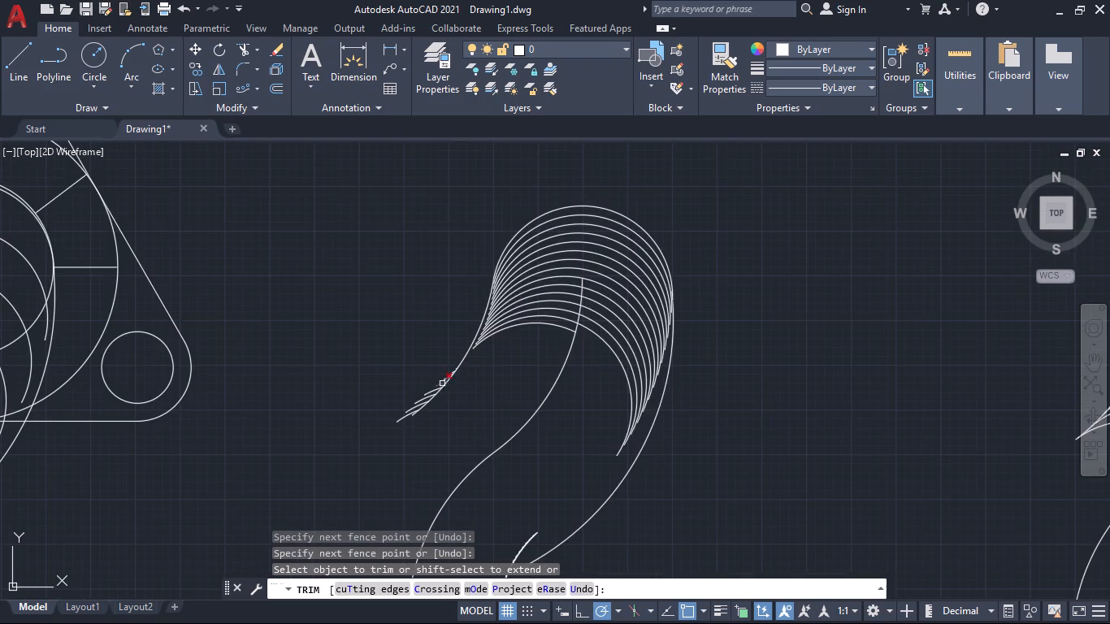
Trim off the short arc stubs projecting outside the left edge curve of the pipe copy nearest the flange.
scroll(437, 379, up, 4)
middle_drag(515, 297, 557, 168)
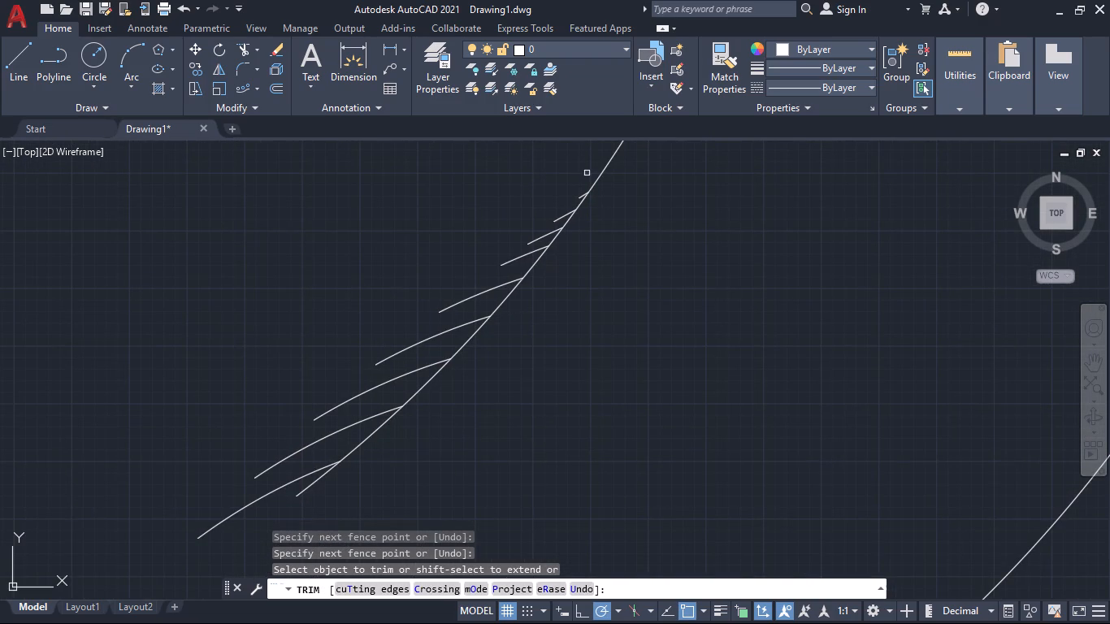
click(581, 196)
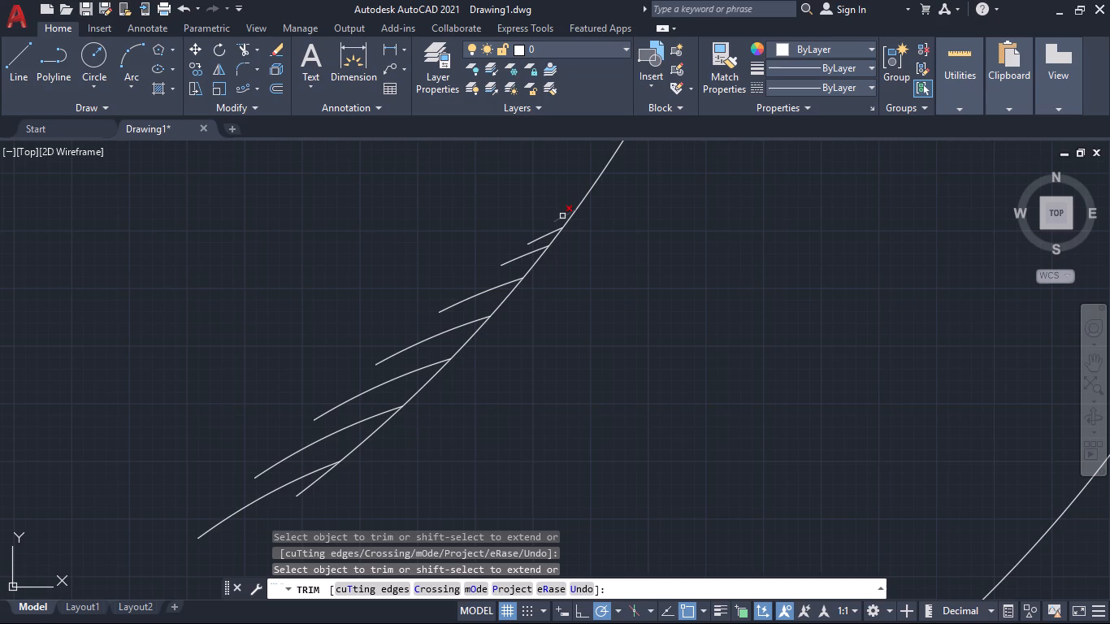
click(561, 217)
click(539, 239)
click(523, 253)
drag(520, 258, 427, 352)
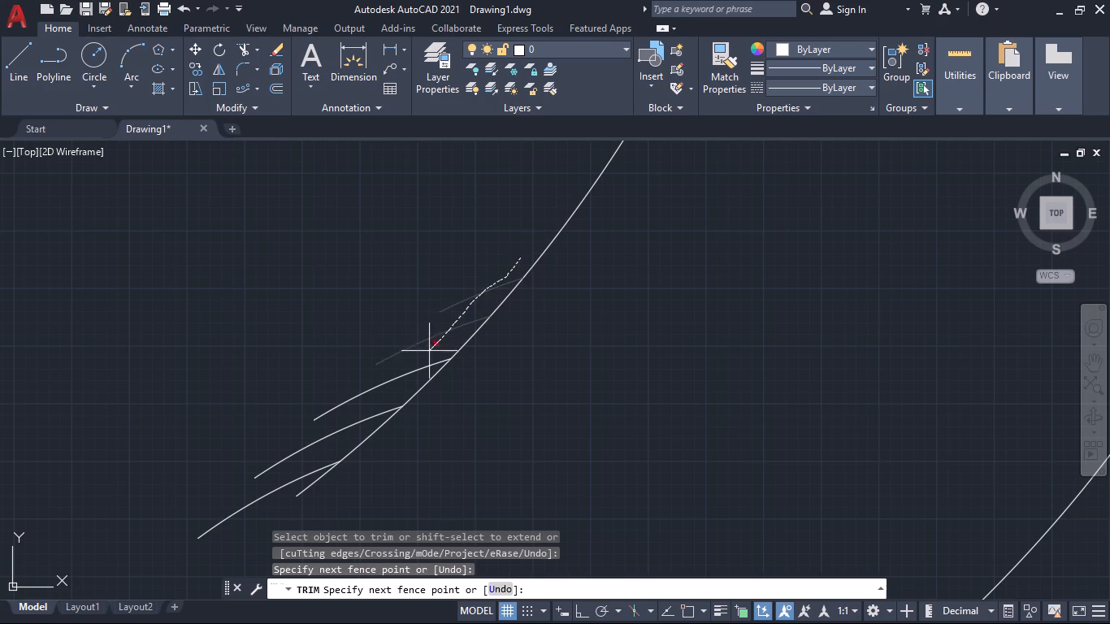
drag(427, 352, 392, 372)
click(400, 370)
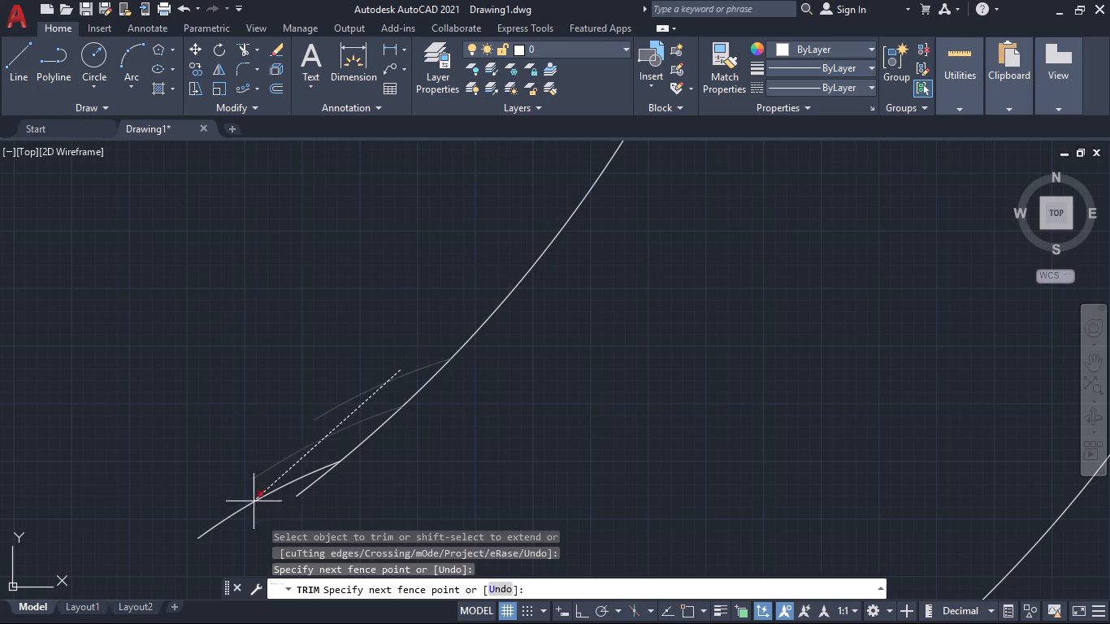
click(245, 518)
Erase the leftover arc fragments beside the lower end of the right edge curve on the same pipe copy.
scroll(271, 455, down, 2)
middle_drag(503, 366, 501, 362)
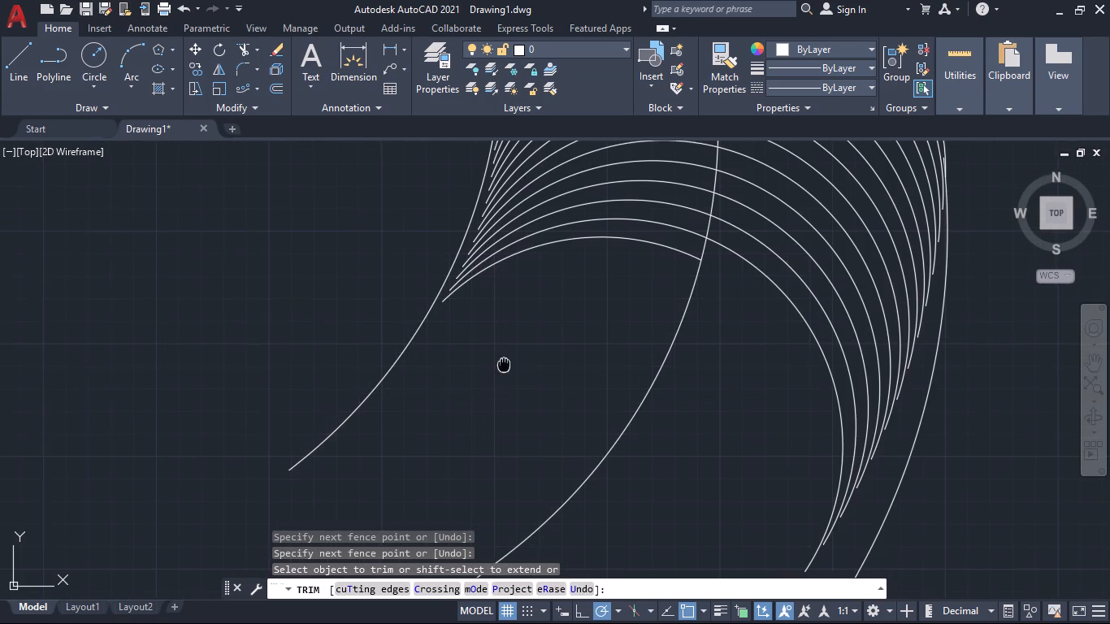
middle_drag(501, 362, 455, 337)
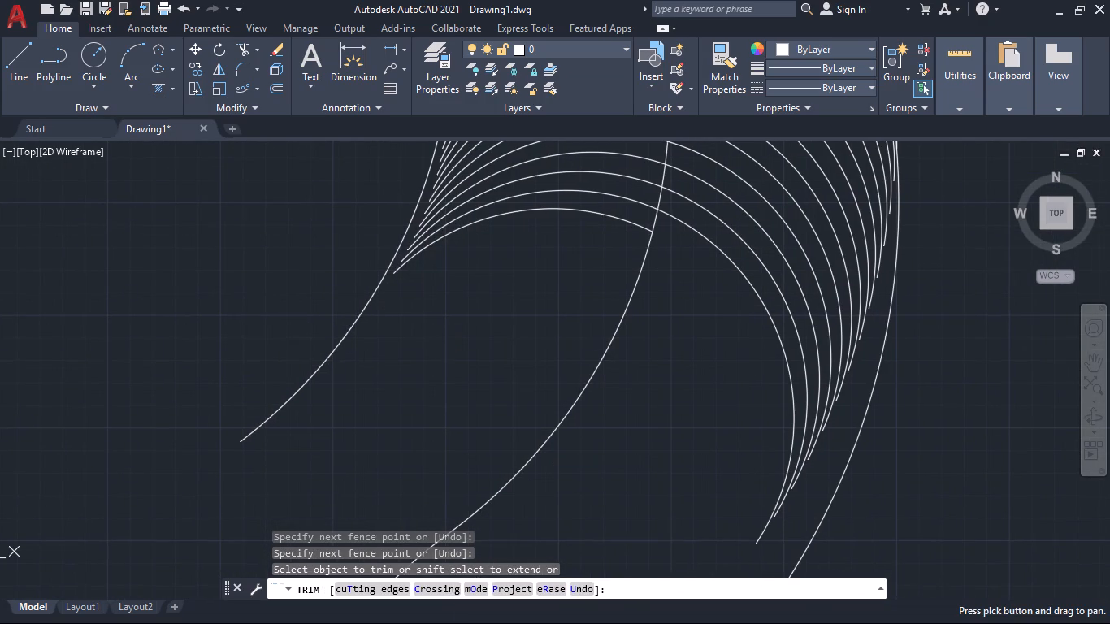
scroll(457, 370, down, 2)
middle_drag(453, 366, 391, 339)
middle_drag(485, 440, 483, 437)
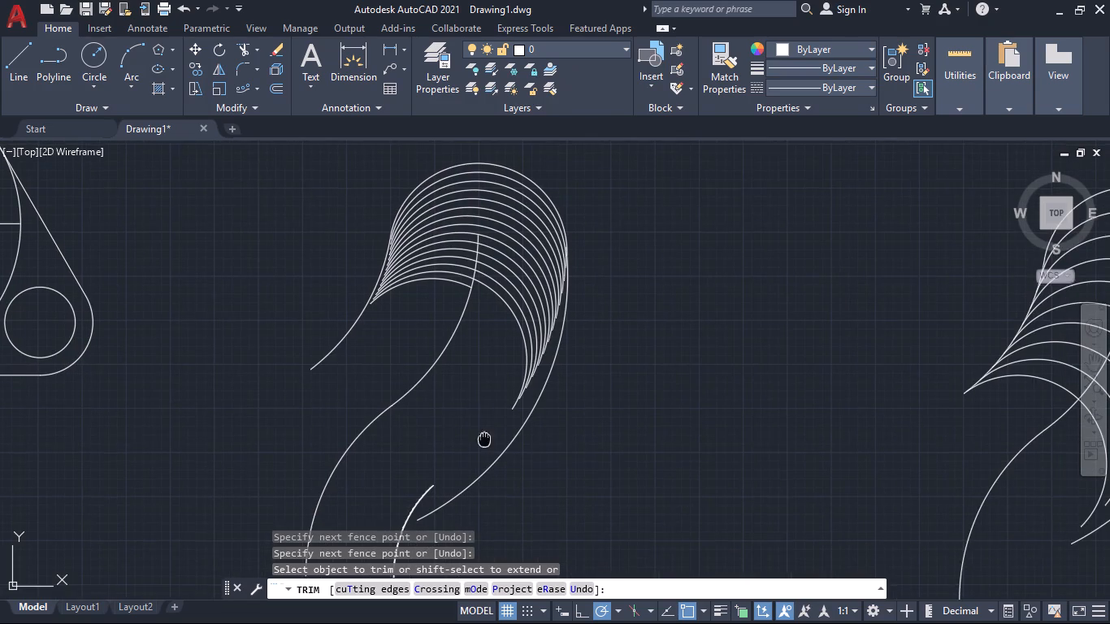
middle_drag(483, 437, 468, 318)
middle_drag(436, 338, 449, 359)
scroll(436, 370, up, 2)
scroll(436, 370, down, 2)
click(410, 472)
click(397, 368)
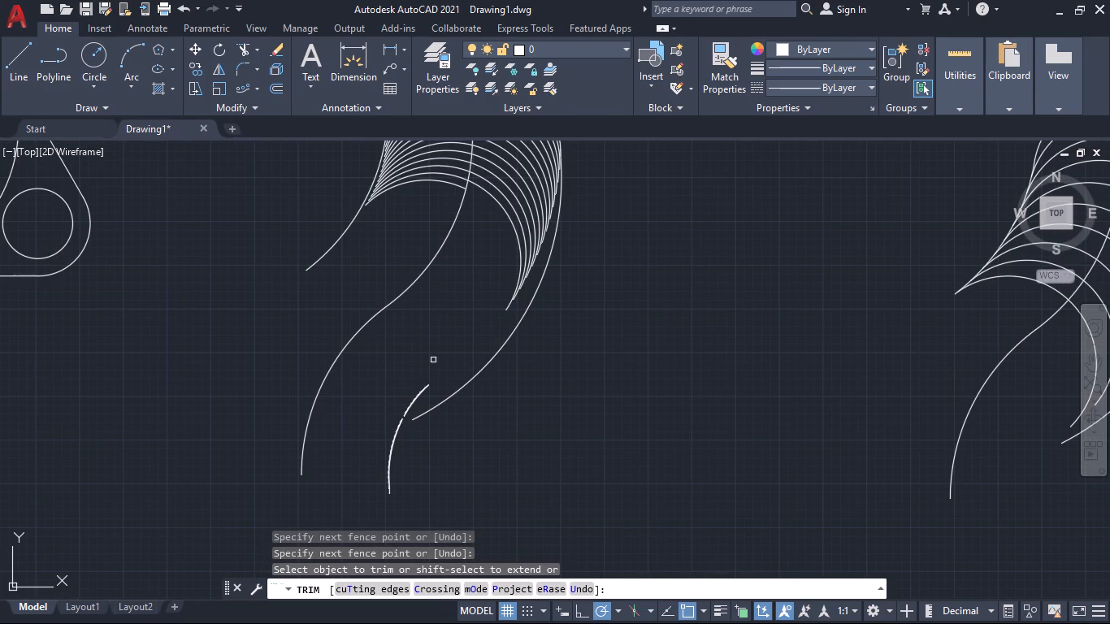
key(Escape)
click(364, 374)
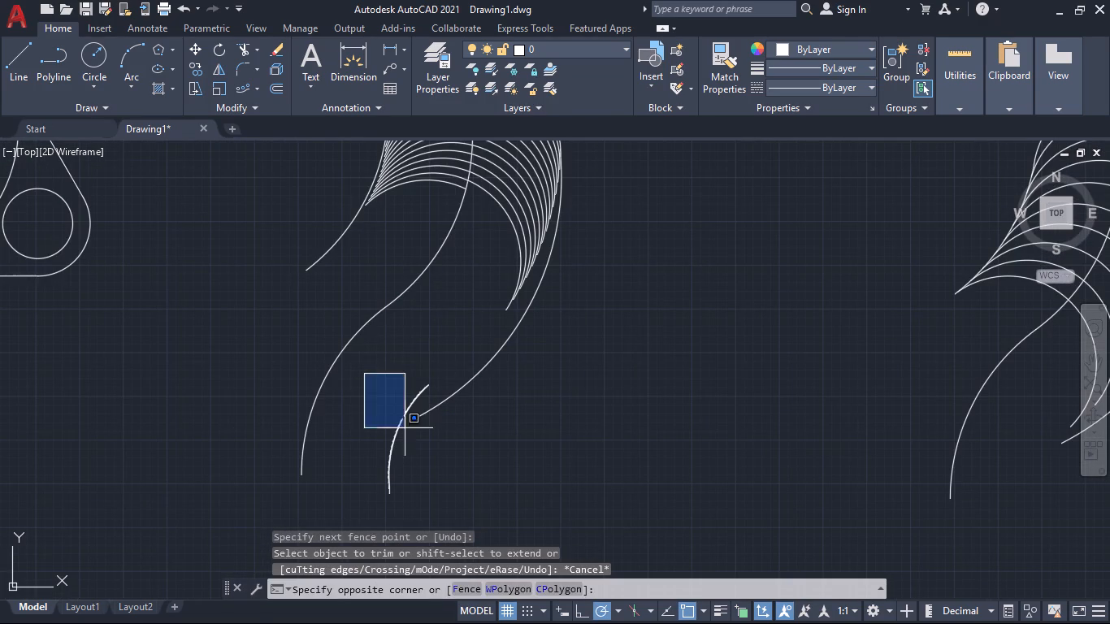
click(472, 510)
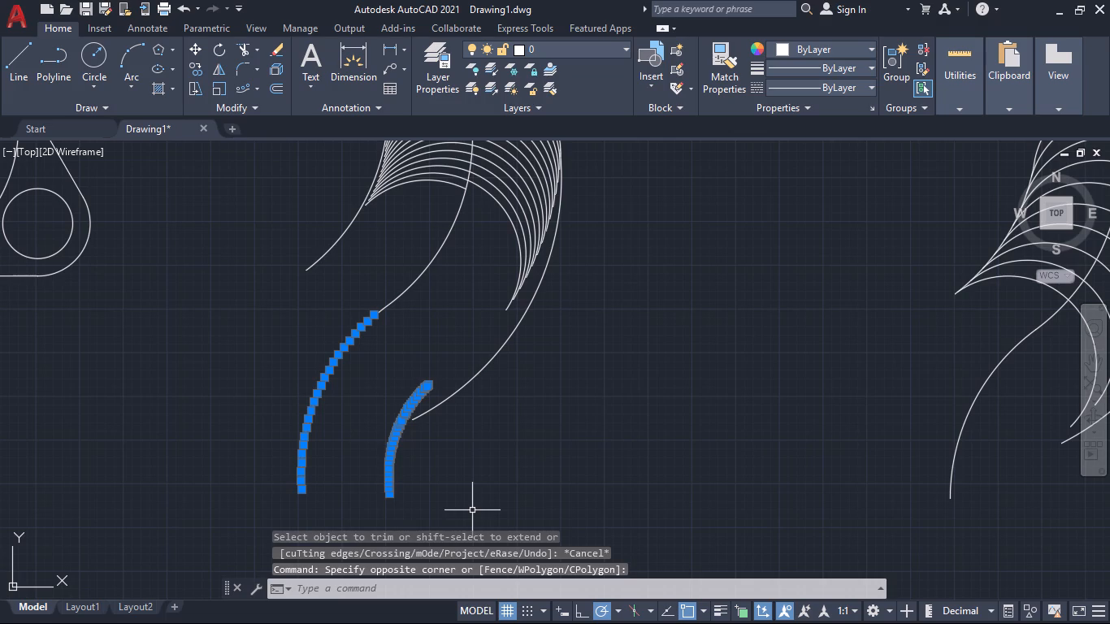
key(Delete)
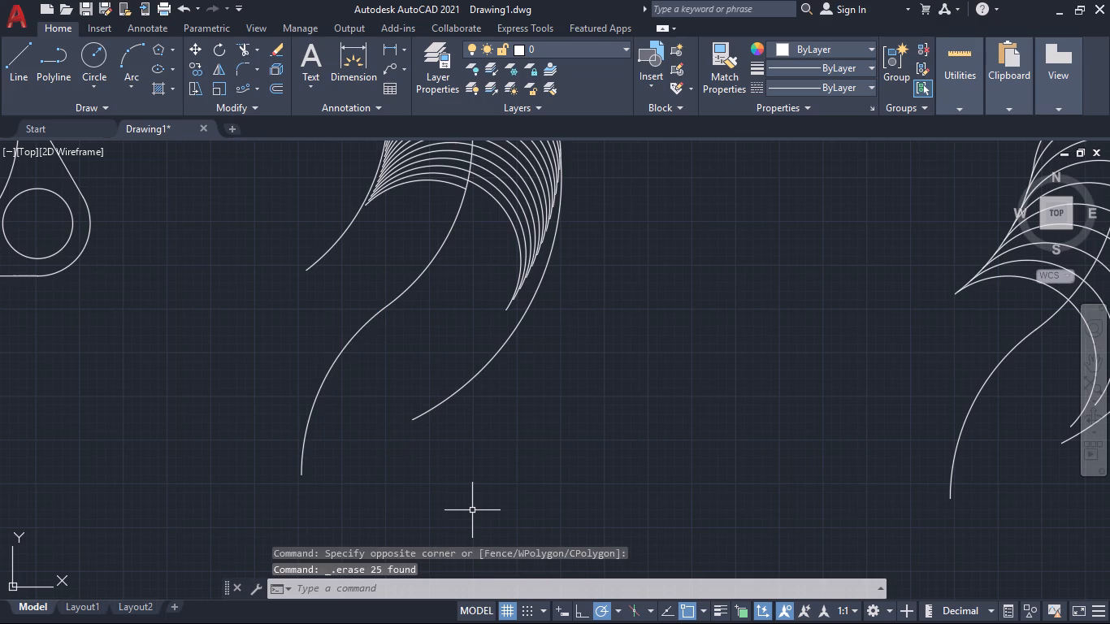
Select the remaining arcs and right edge curve, and stretch the right ends of the two lowest selected arcs onto that curve.
scroll(405, 379, down, 2)
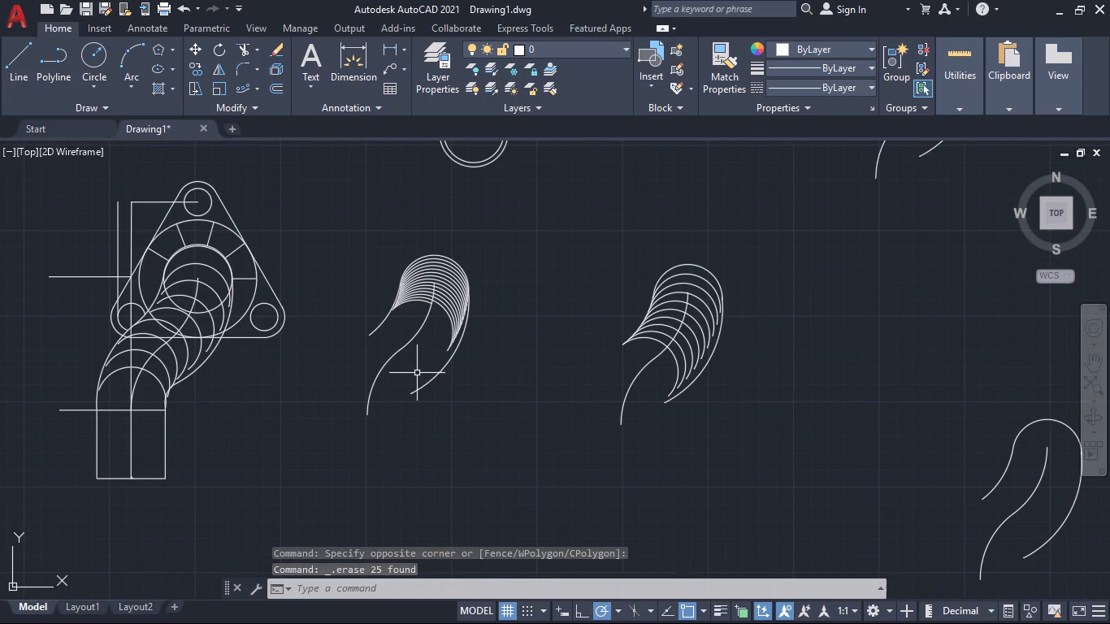
middle_drag(418, 370, 422, 414)
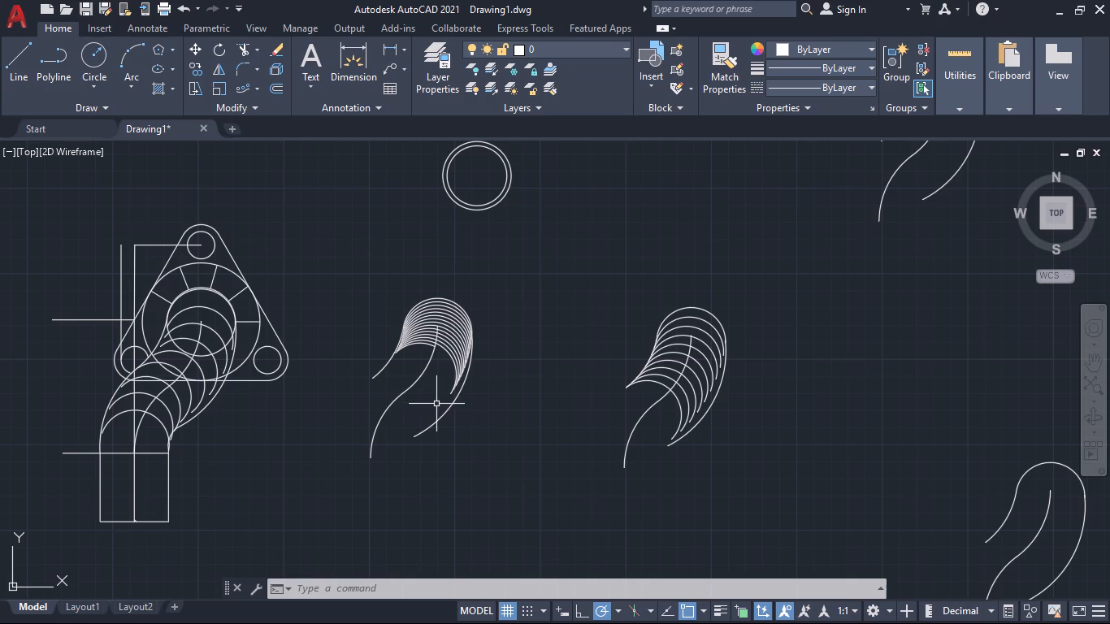
scroll(440, 379, up, 2)
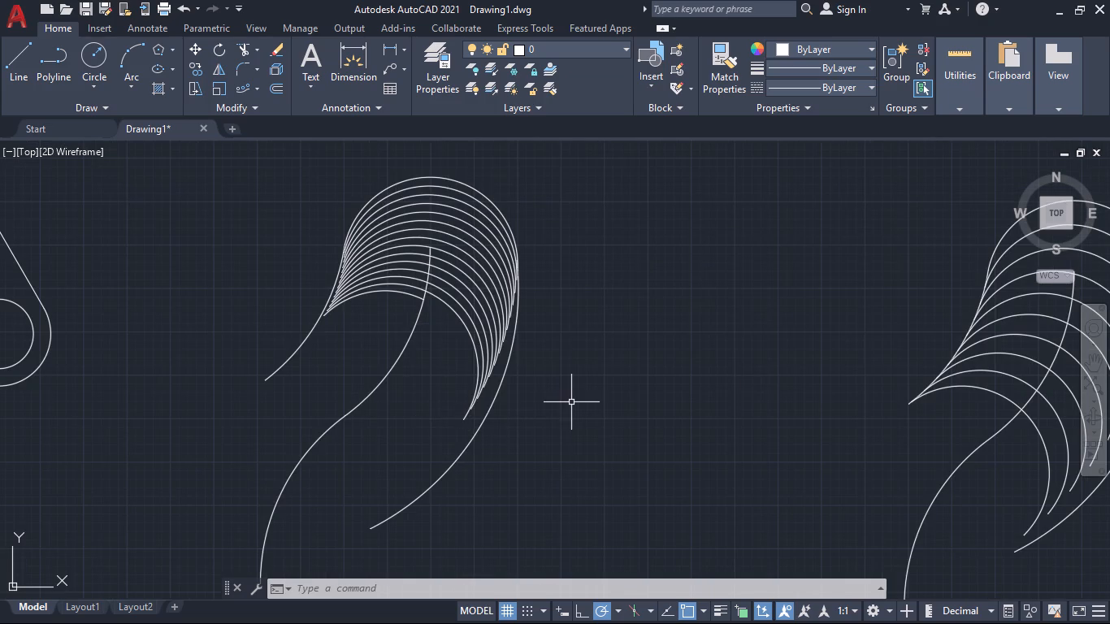
scroll(488, 402, up, 1)
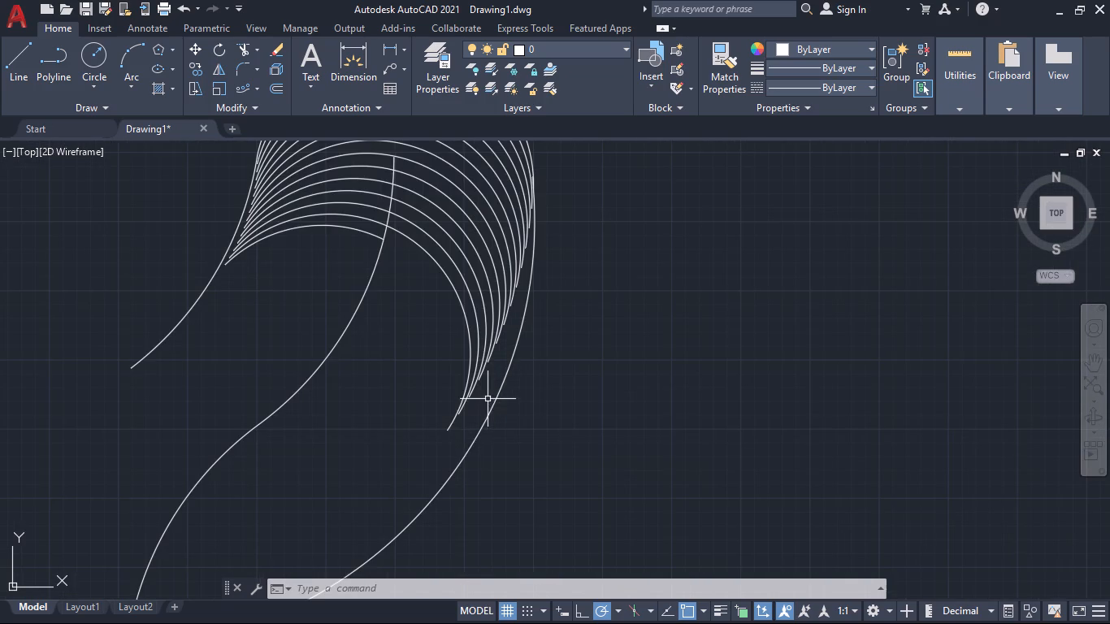
scroll(488, 398, down, 2)
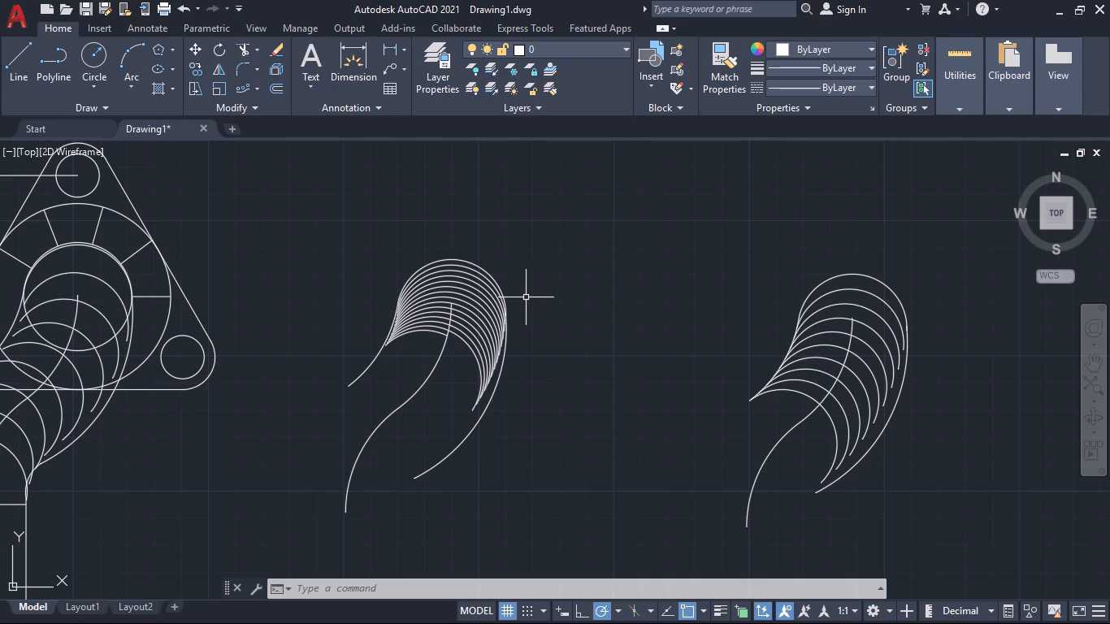
click(527, 426)
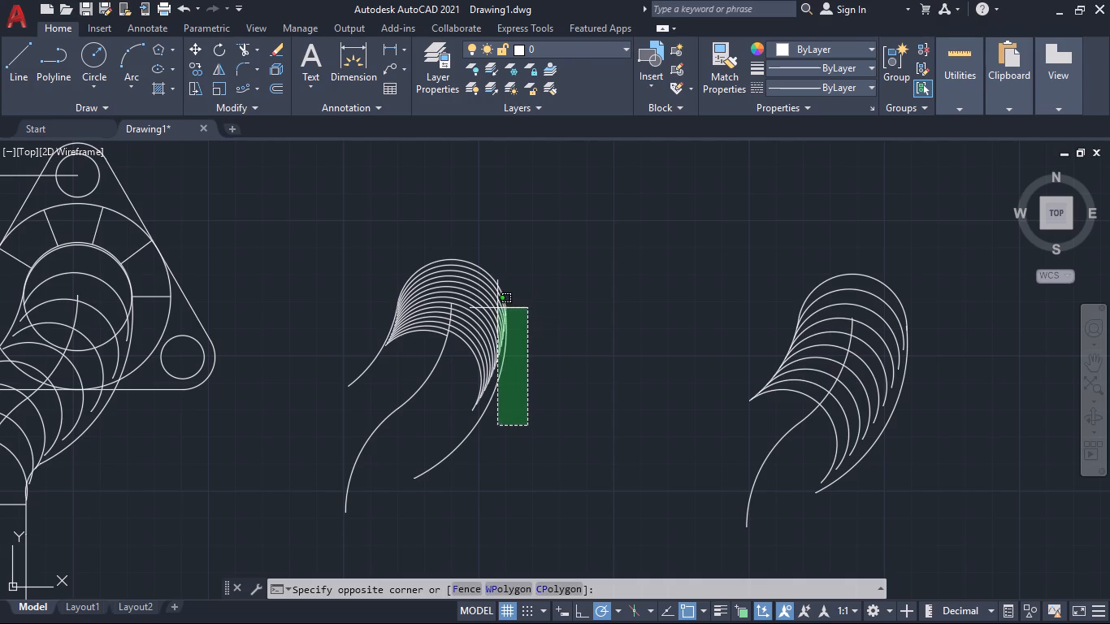
click(472, 318)
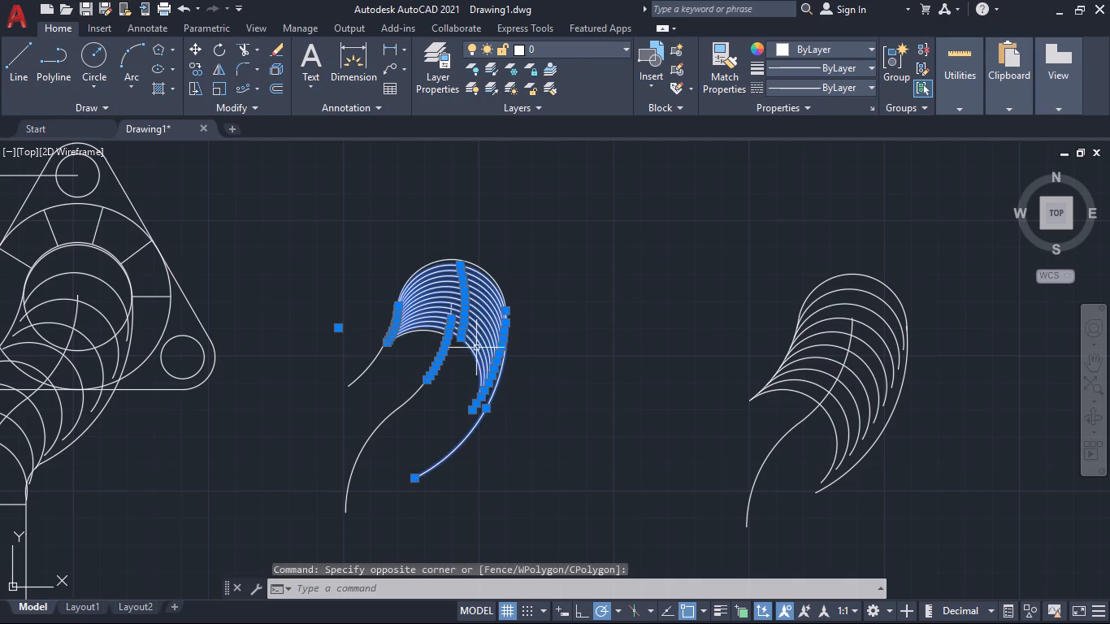
scroll(479, 363, up, 2)
middle_drag(430, 409, 379, 361)
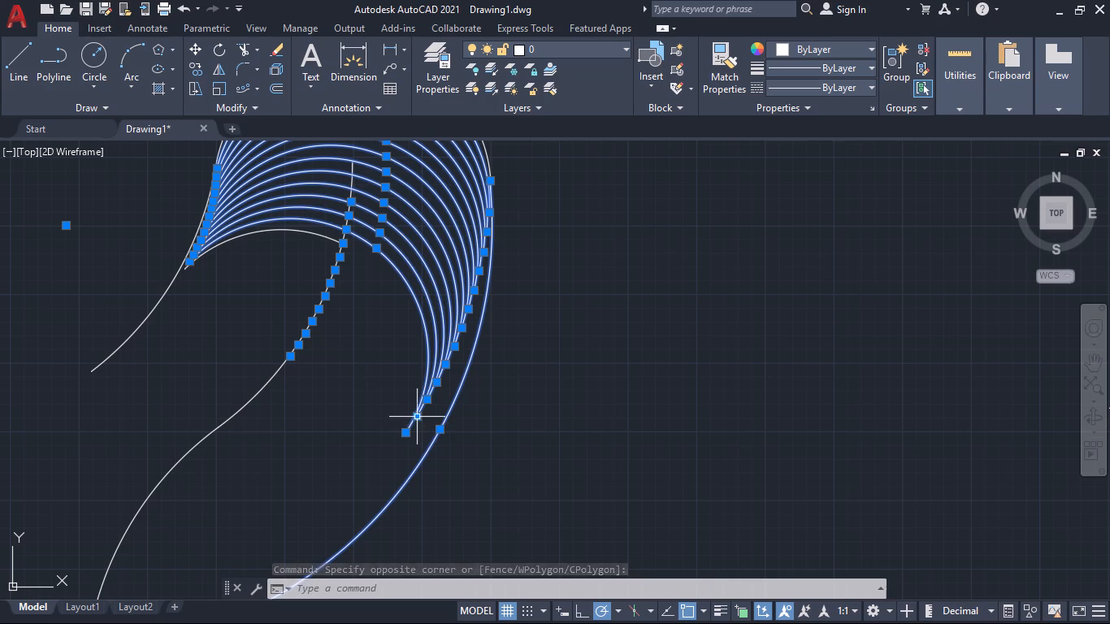
click(418, 417)
click(439, 431)
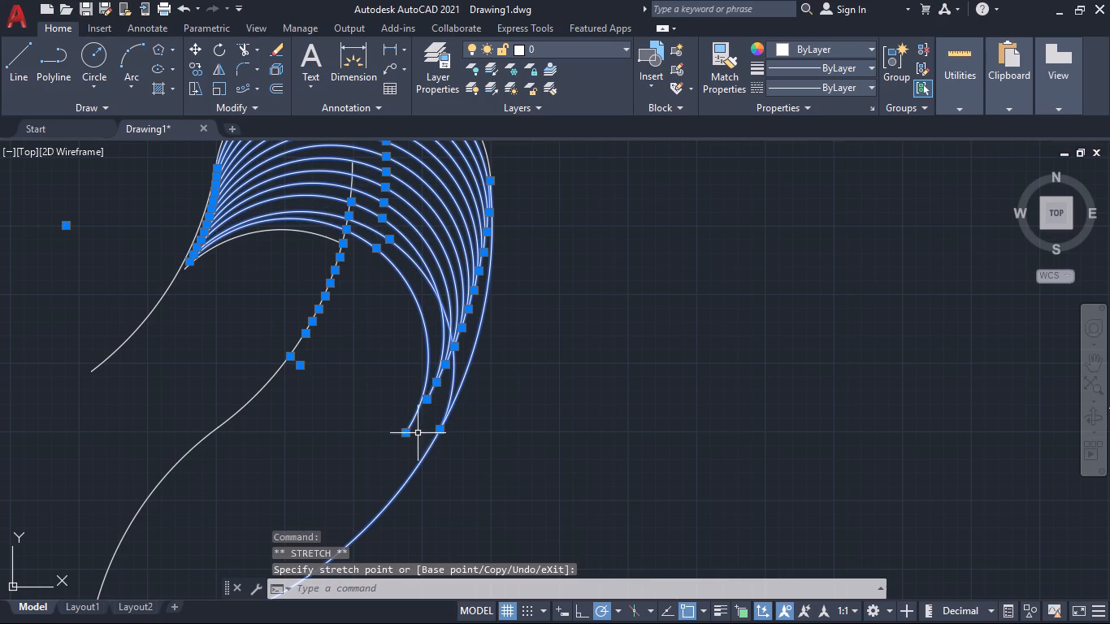
click(410, 434)
click(427, 448)
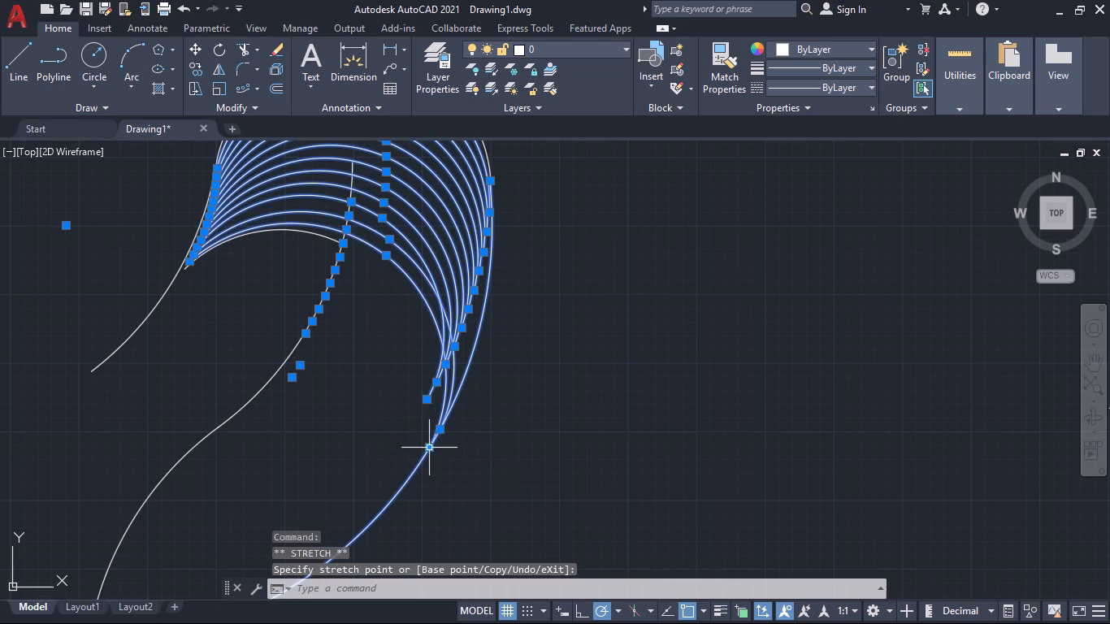
Stretch the right ends of the next seven selected arcs up the pipe onto the right edge curve.
click(427, 398)
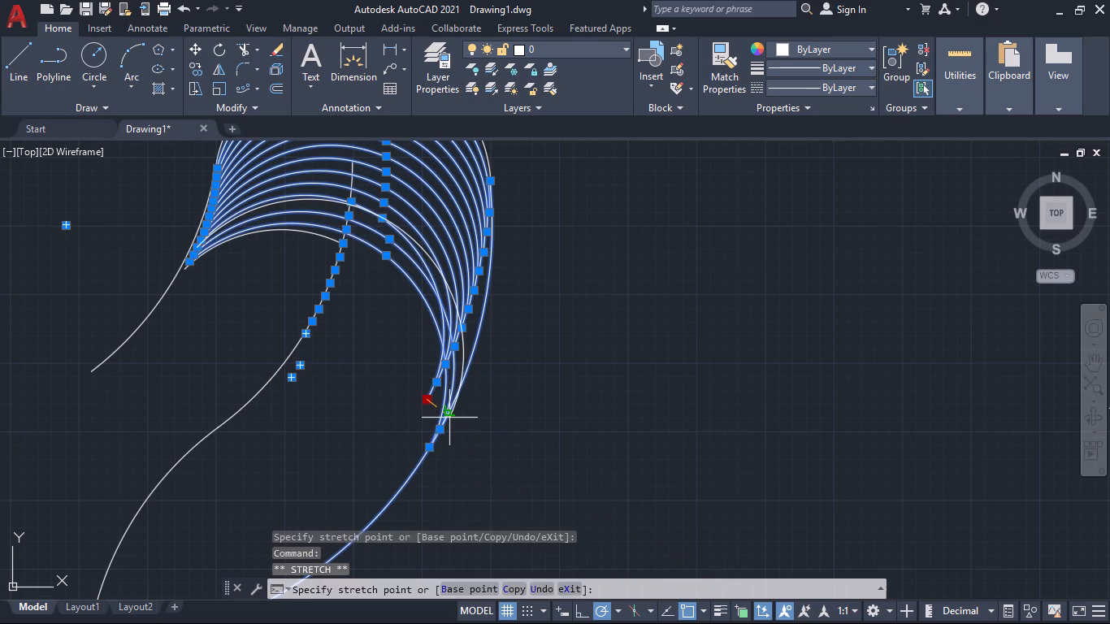
click(449, 415)
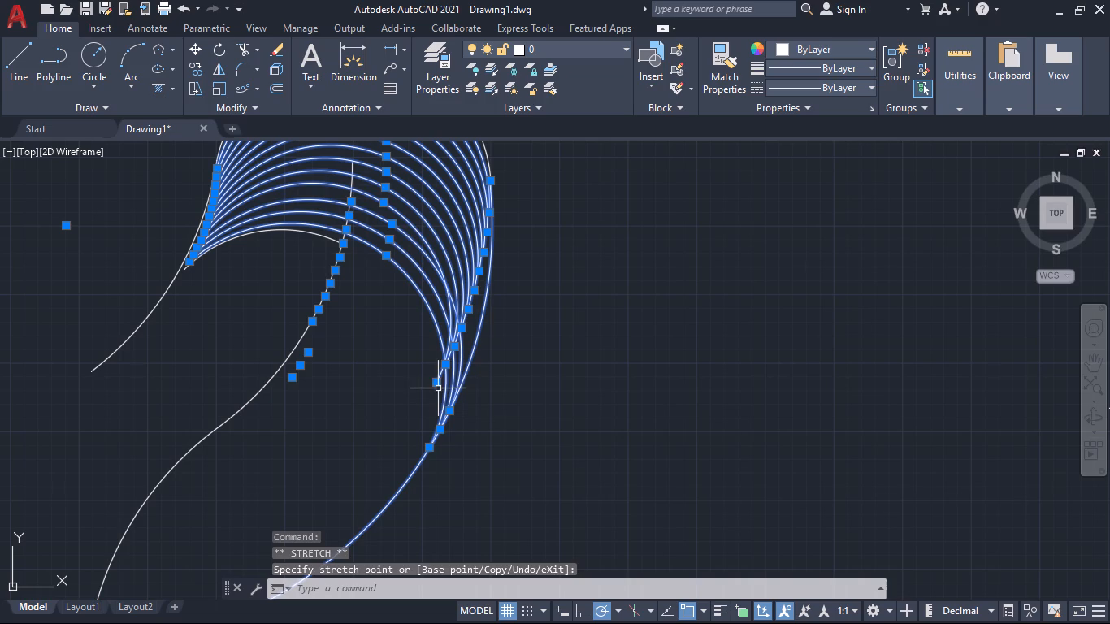
click(438, 386)
click(459, 399)
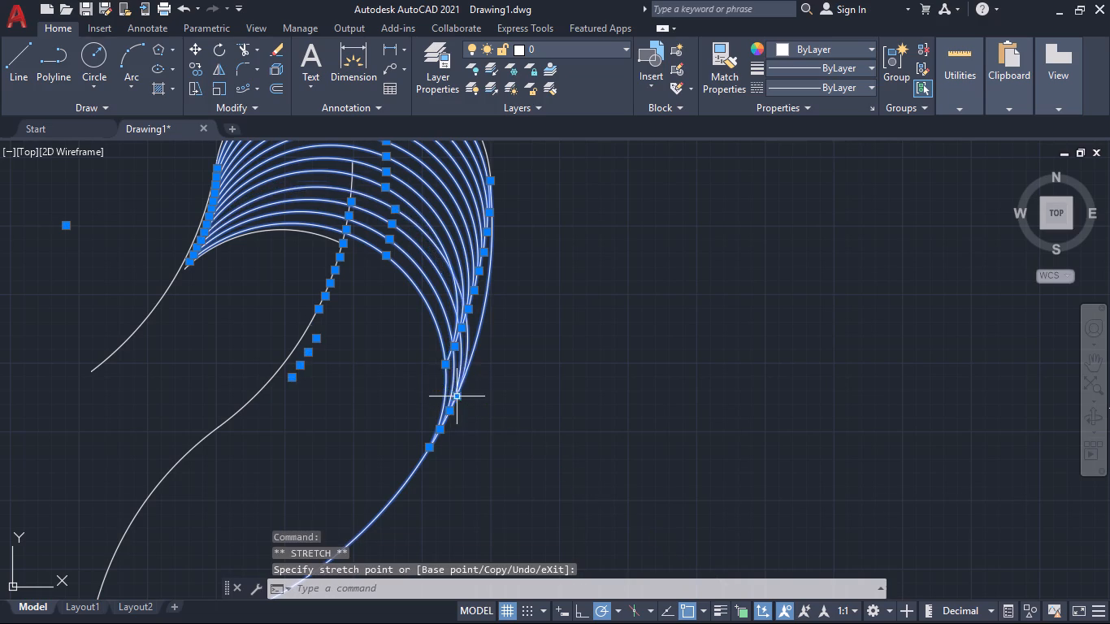
click(449, 365)
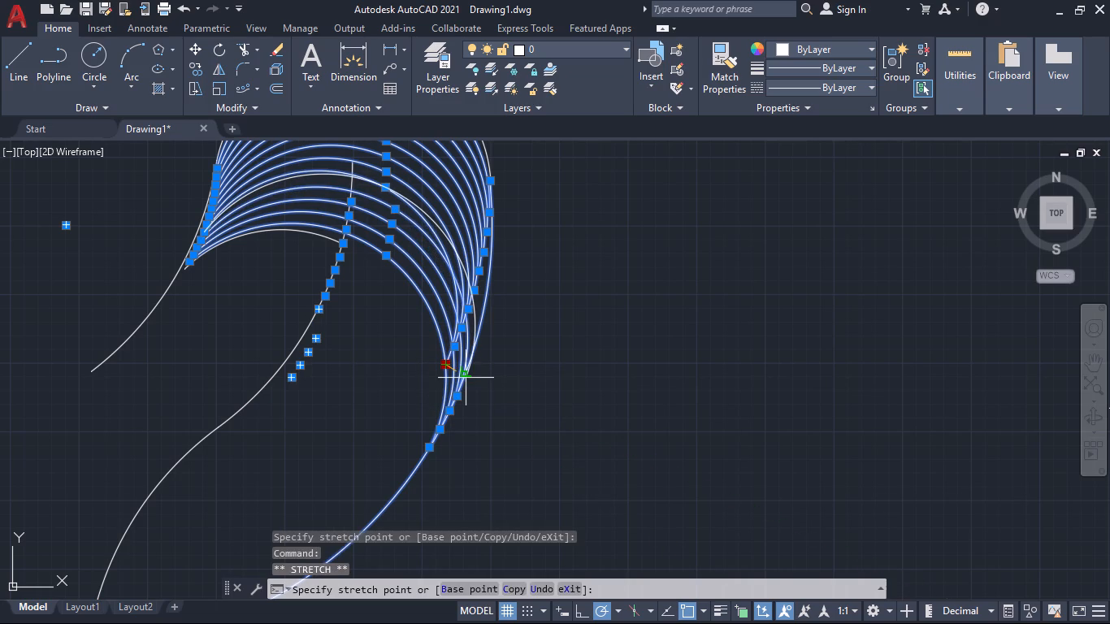
click(466, 378)
click(453, 349)
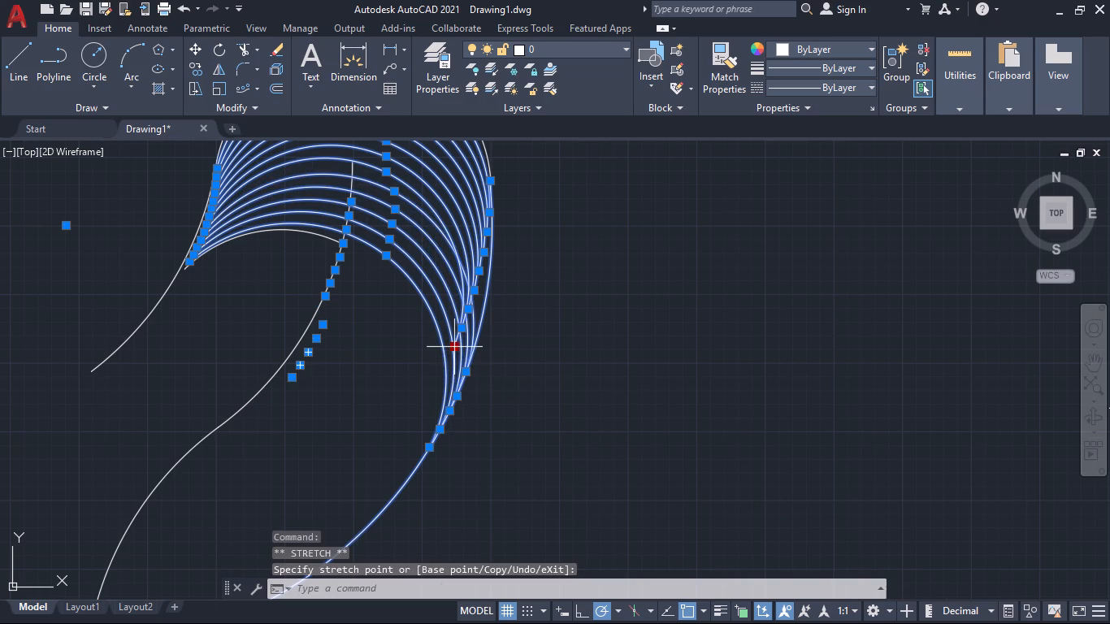
click(474, 357)
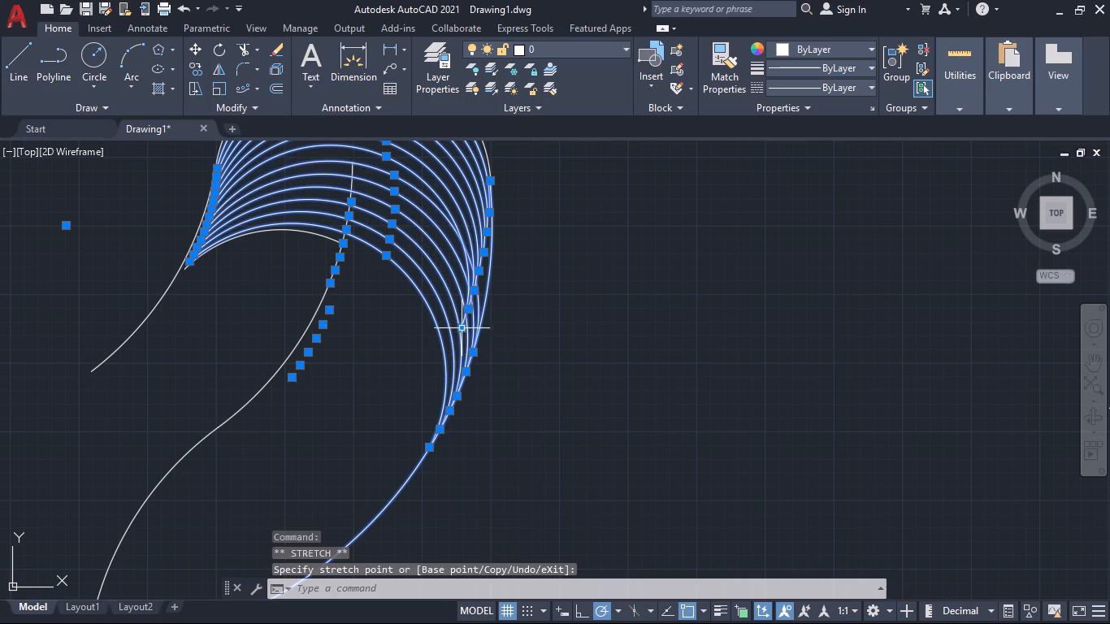
click(463, 327)
click(479, 336)
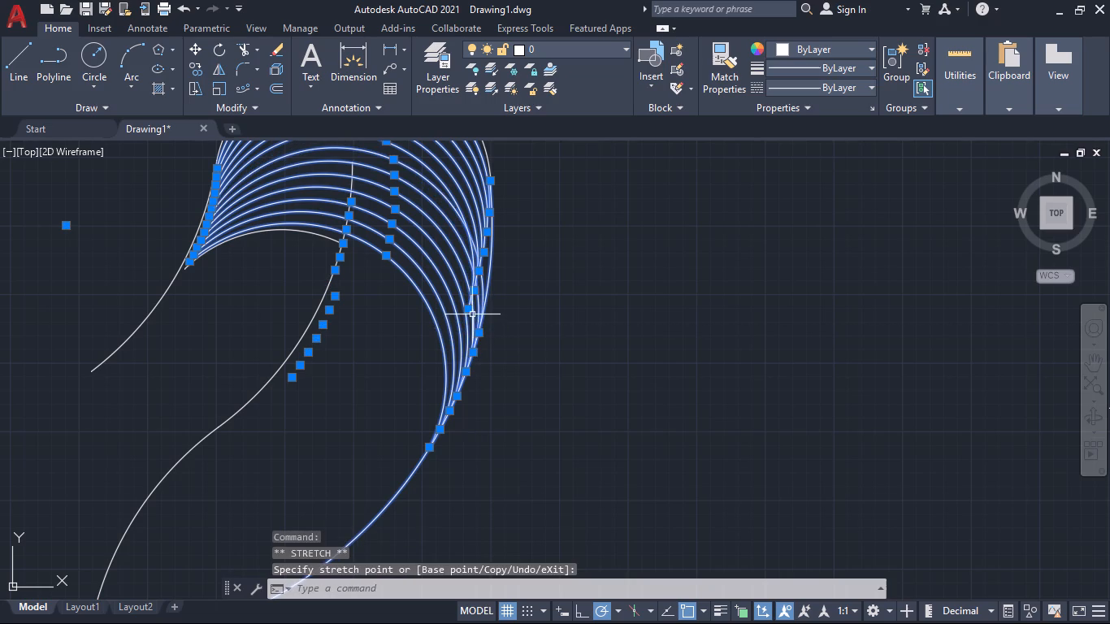
click(470, 313)
click(488, 318)
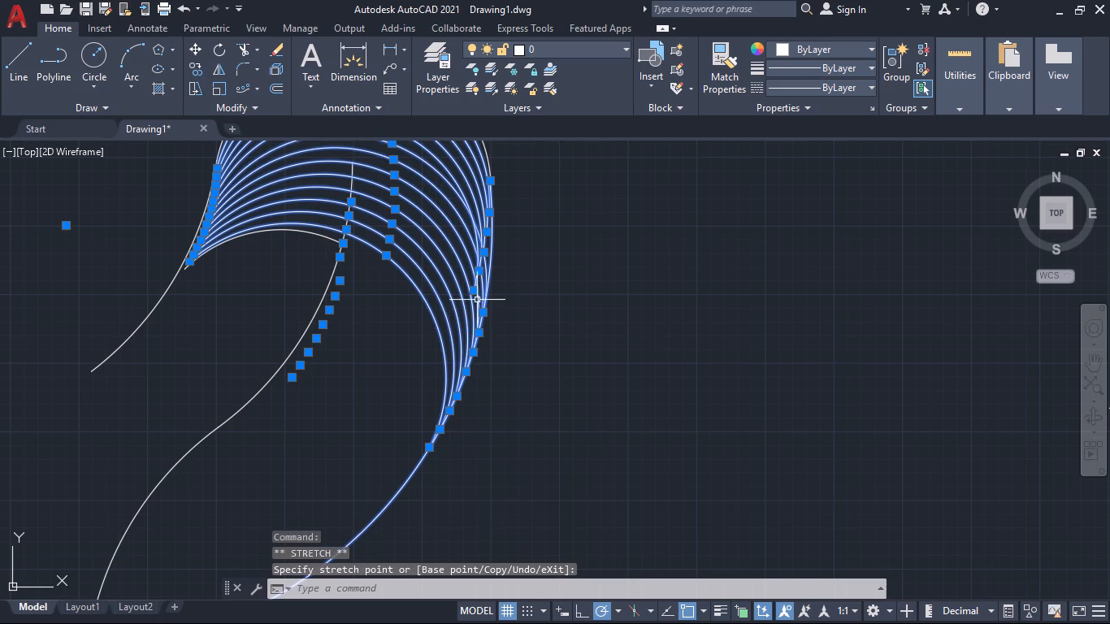
click(474, 293)
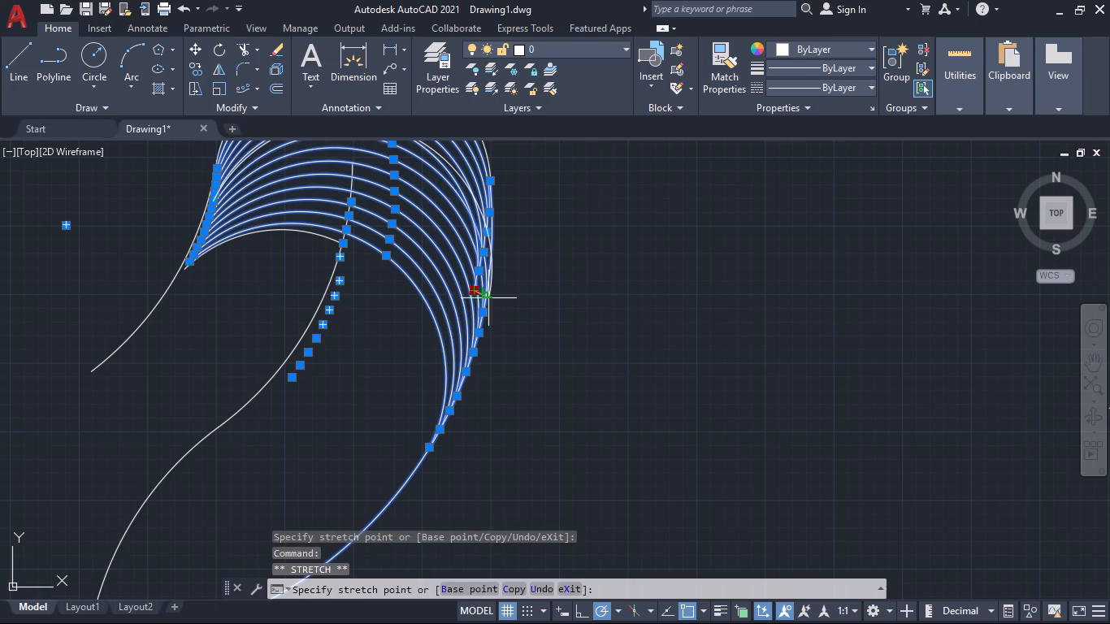
click(487, 297)
Stretch the right ends of the following two arcs onto the right edge curve.
middle_drag(525, 284, 518, 323)
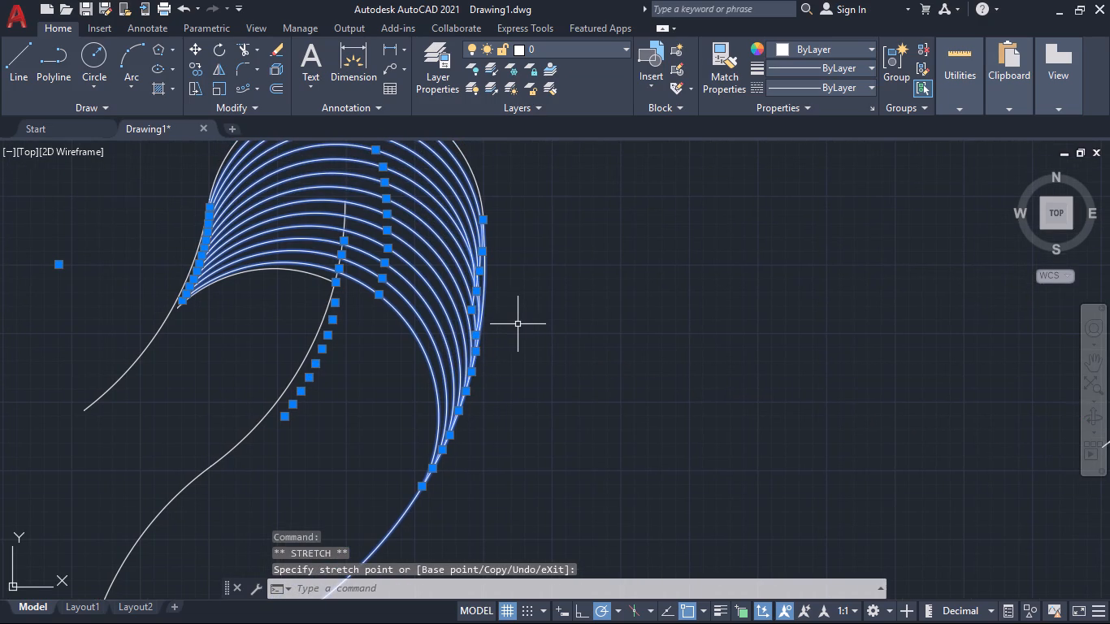
middle_drag(537, 323, 522, 351)
scroll(435, 334, up, 2)
click(492, 344)
click(514, 353)
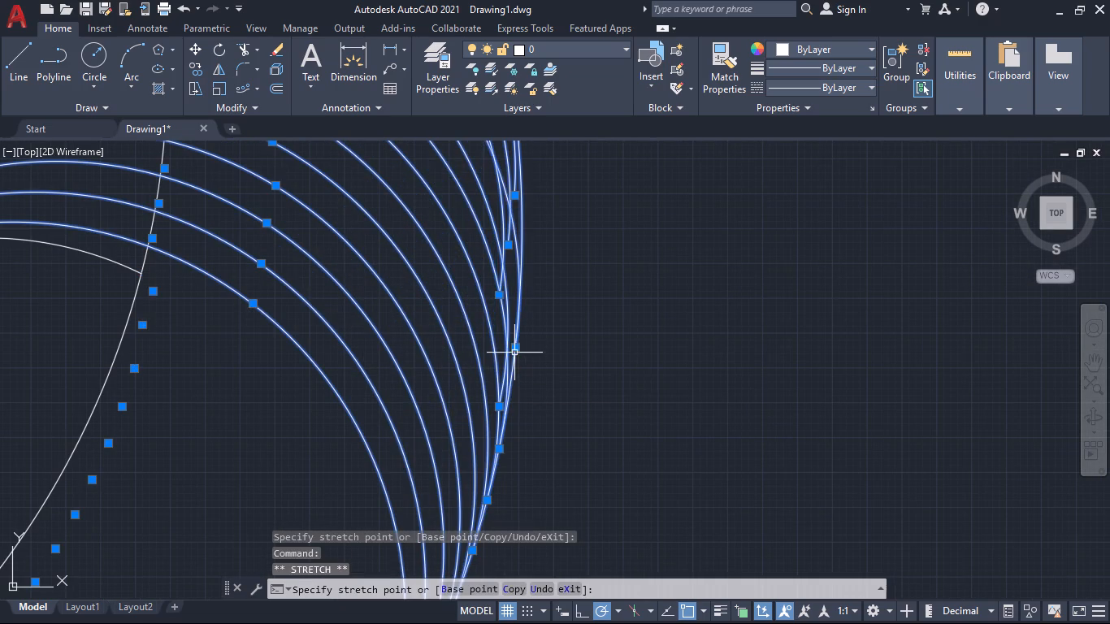
middle_drag(542, 329, 530, 363)
click(482, 327)
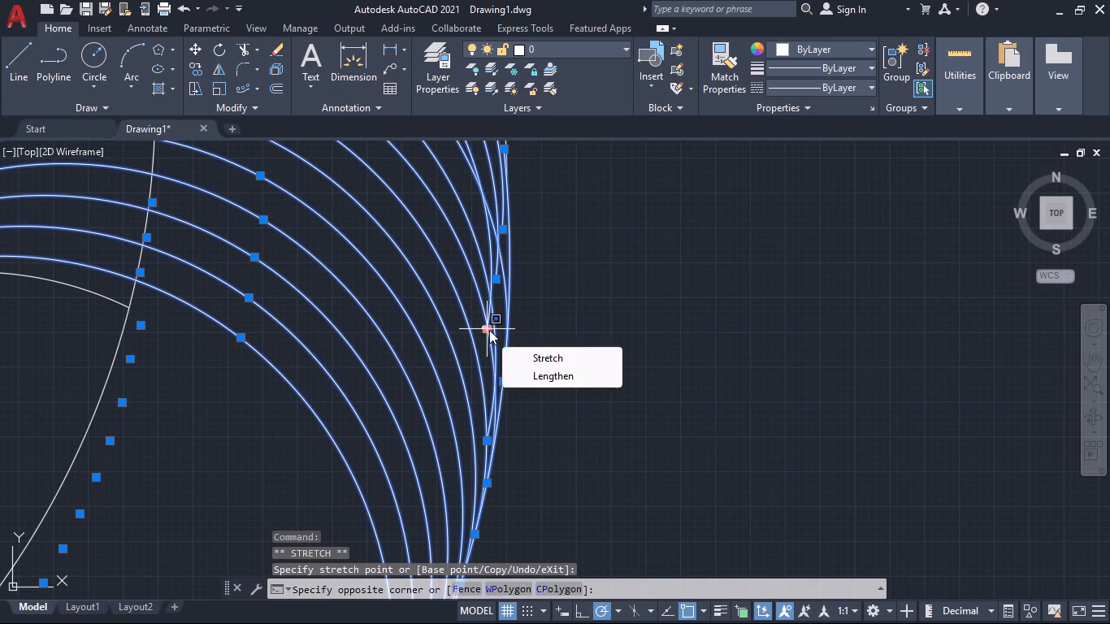
click(489, 330)
click(489, 330)
drag(506, 336, 505, 344)
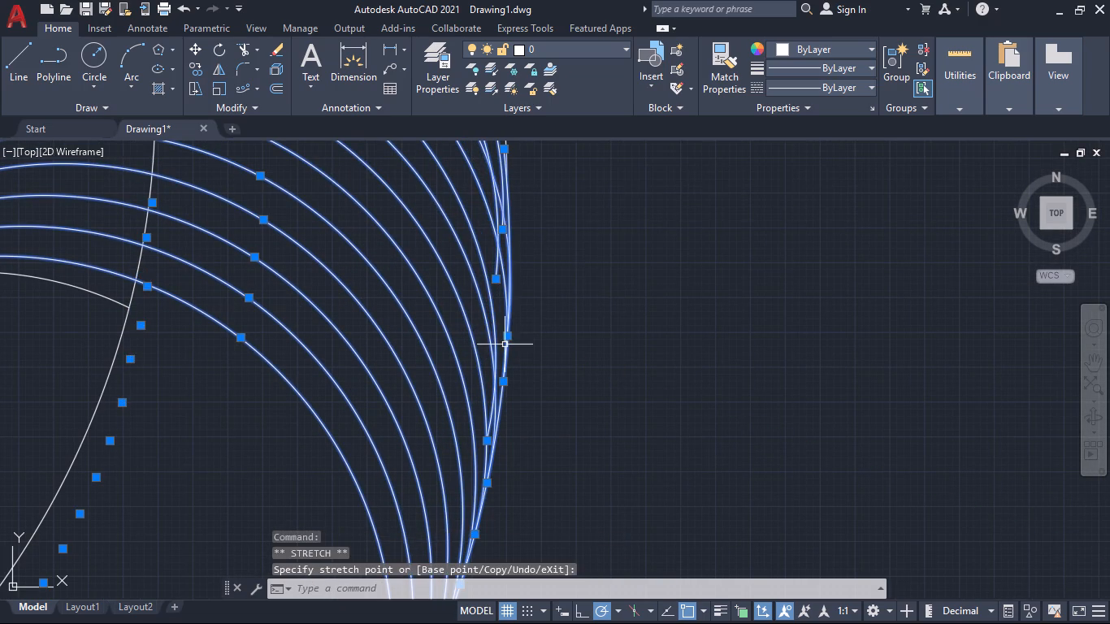
Stretch the right ends of the three uppermost selected arcs onto the right edge curve and clear the selection.
scroll(544, 335, down, 1)
middle_drag(560, 331, 544, 360)
scroll(517, 332, up, 2)
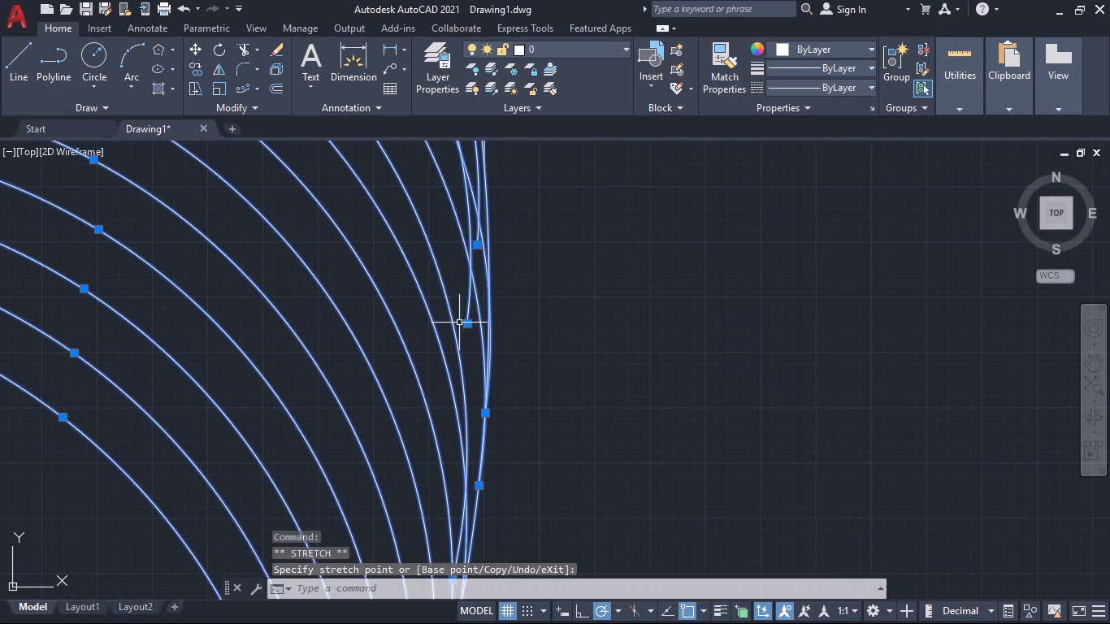
click(466, 327)
click(492, 338)
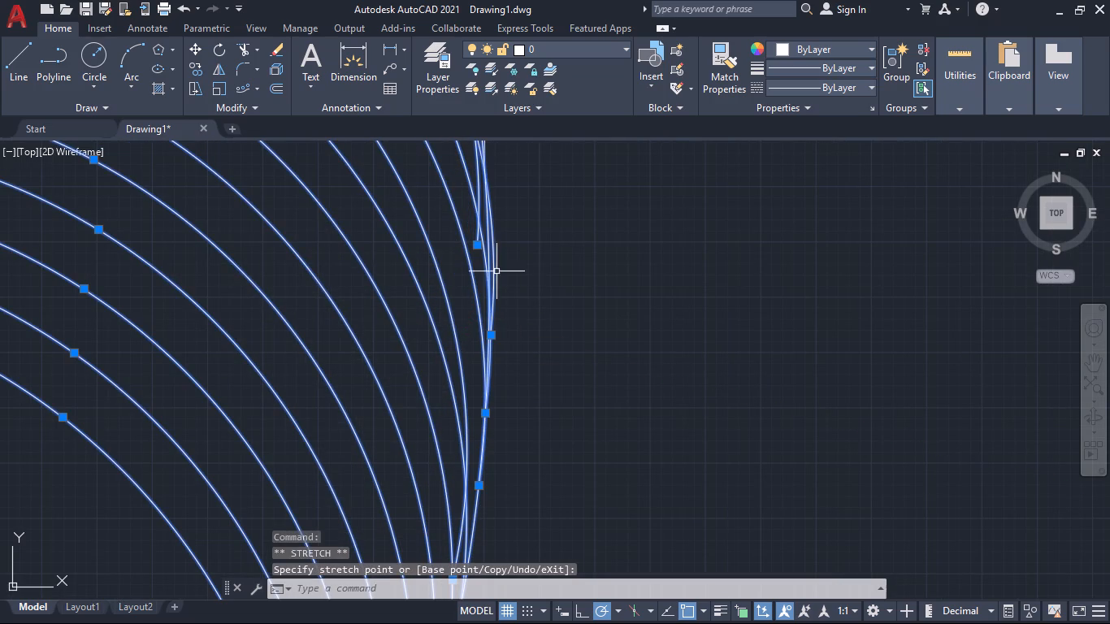
click(475, 245)
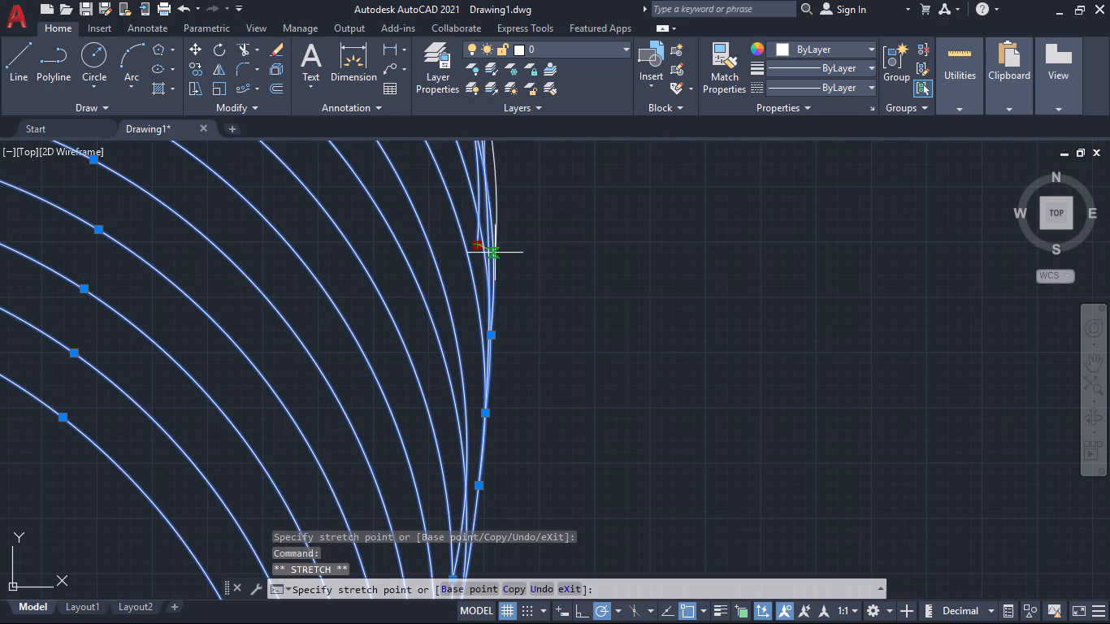
click(492, 265)
scroll(512, 307, down, 2)
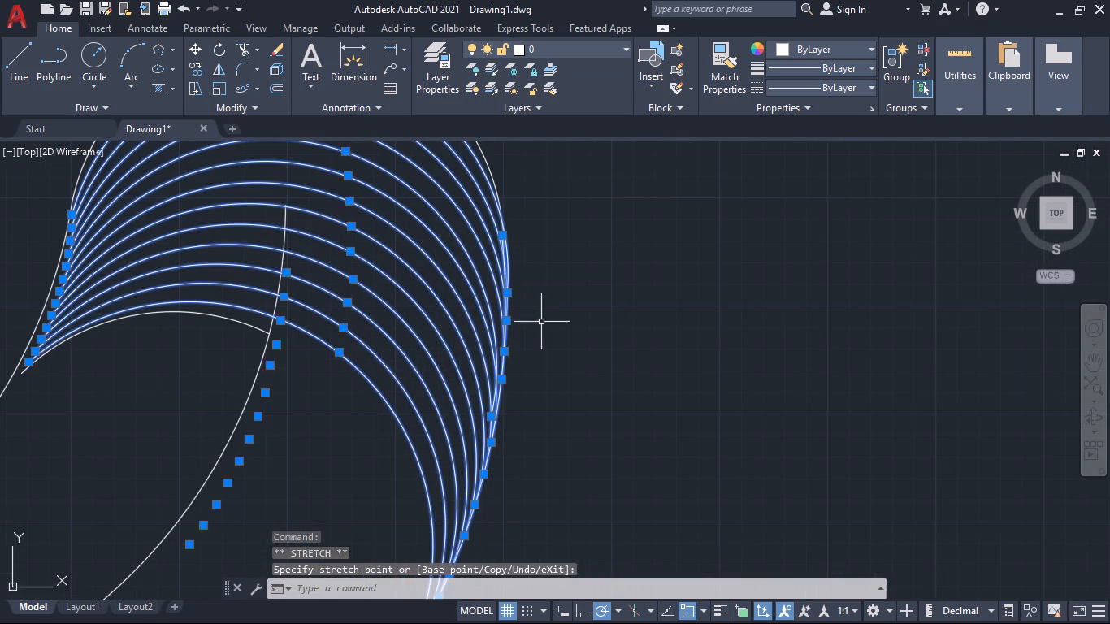
middle_drag(541, 322, 545, 397)
scroll(505, 281, up, 1)
click(505, 331)
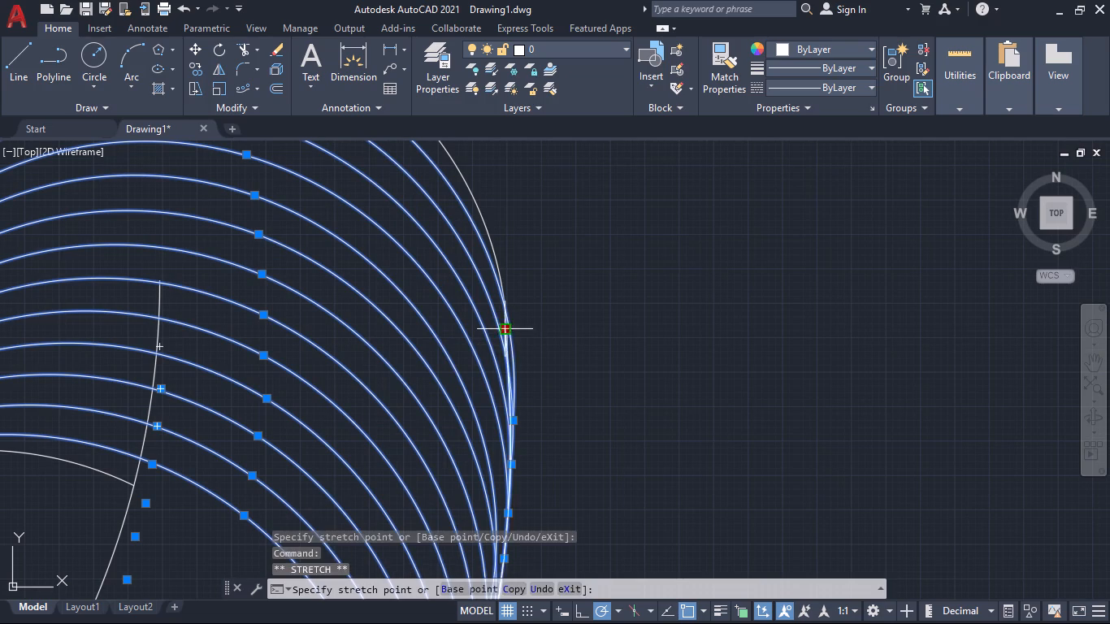
click(510, 336)
scroll(564, 353, down, 1)
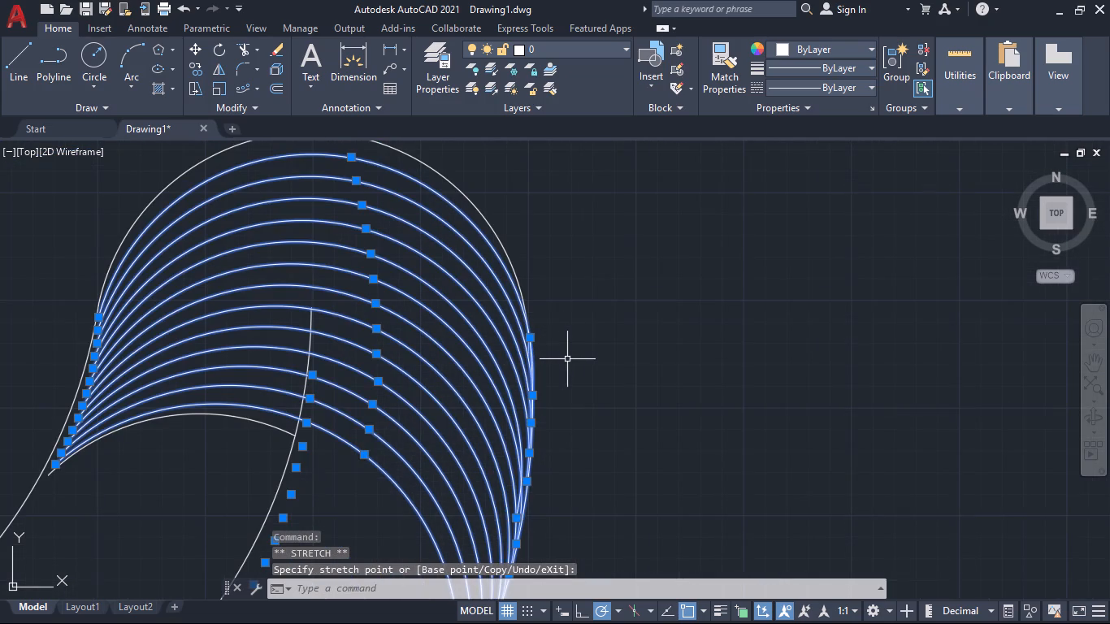
middle_drag(568, 360, 582, 311)
scroll(588, 318, down, 2)
middle_drag(607, 349, 599, 340)
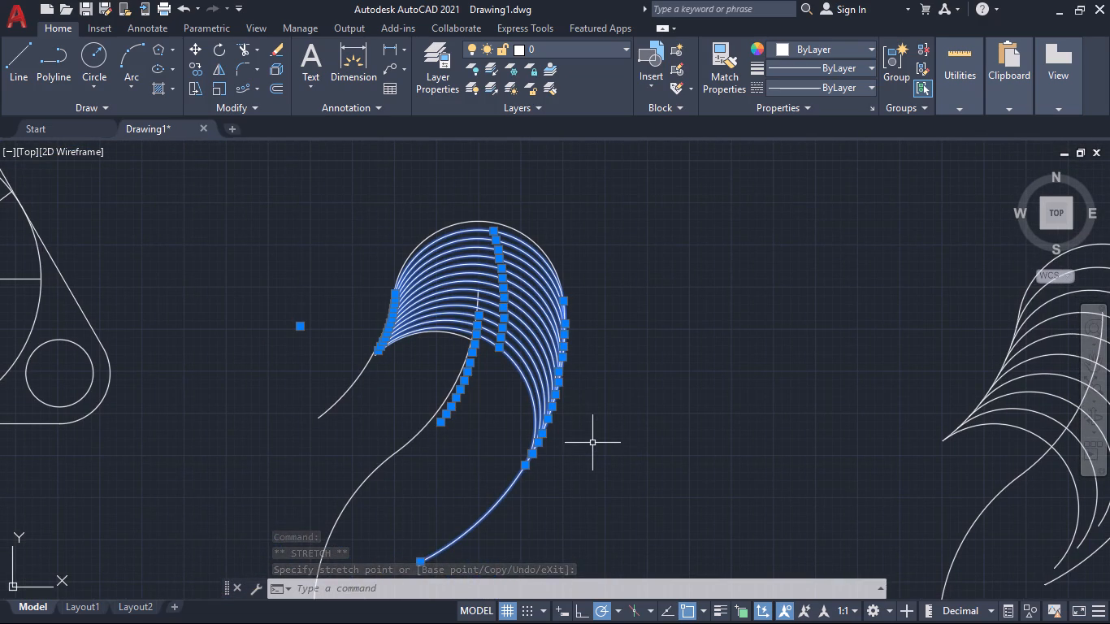
key(Escape)
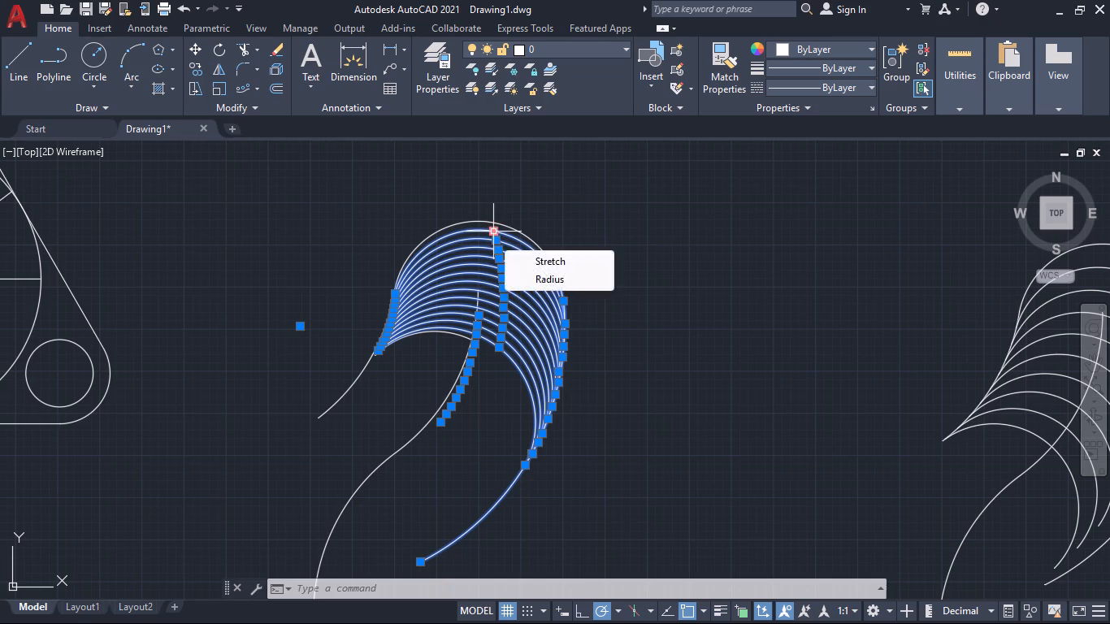
key(Escape)
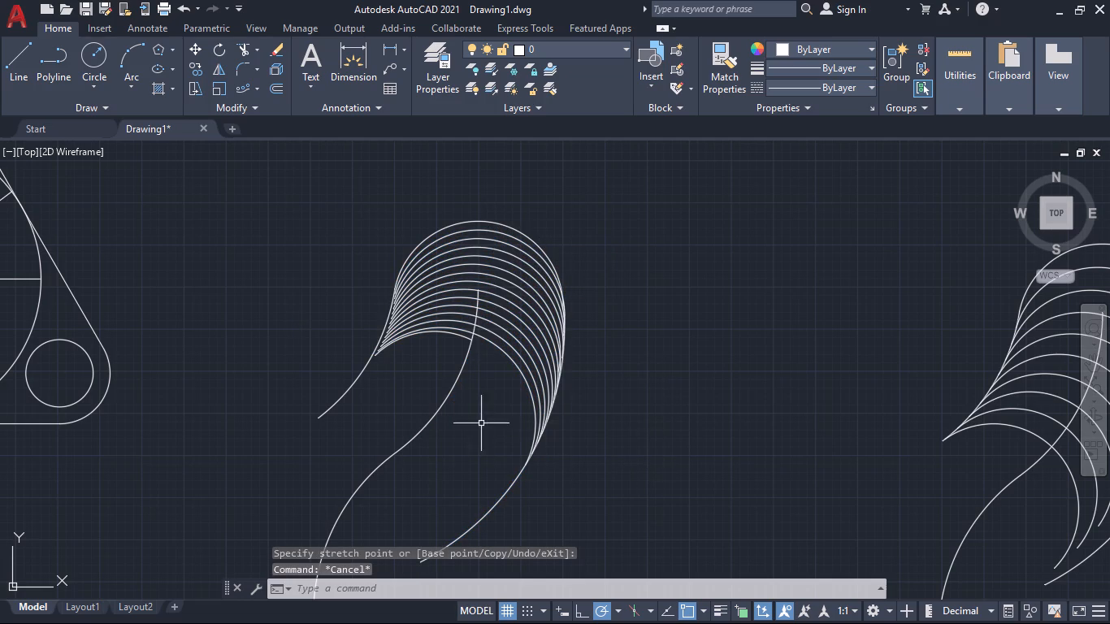
Trim away the leftover short arc just below the lowest full arc, between the left edge curve and the centreline.
middle_drag(414, 392, 440, 414)
scroll(508, 359, up, 1)
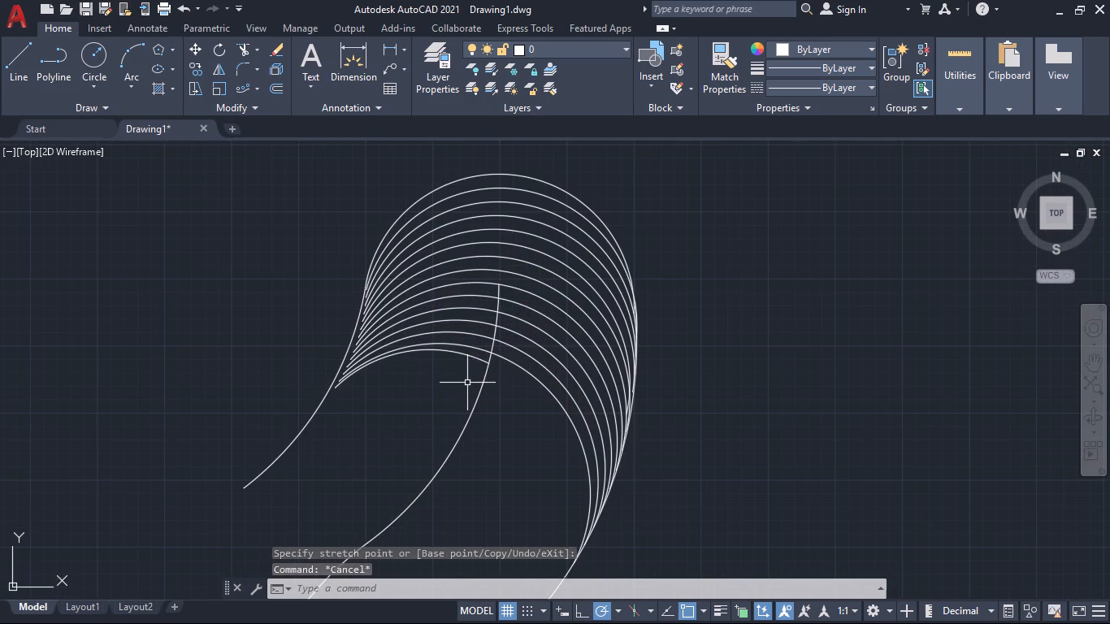
text(tr)
key(Return)
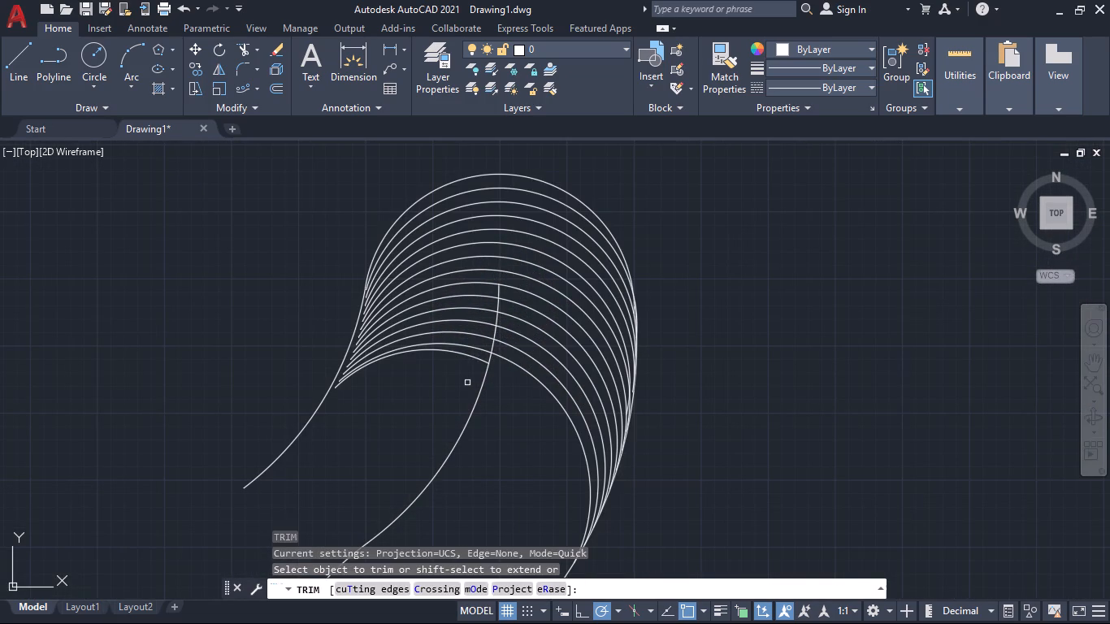
click(449, 353)
middle_drag(399, 435, 419, 439)
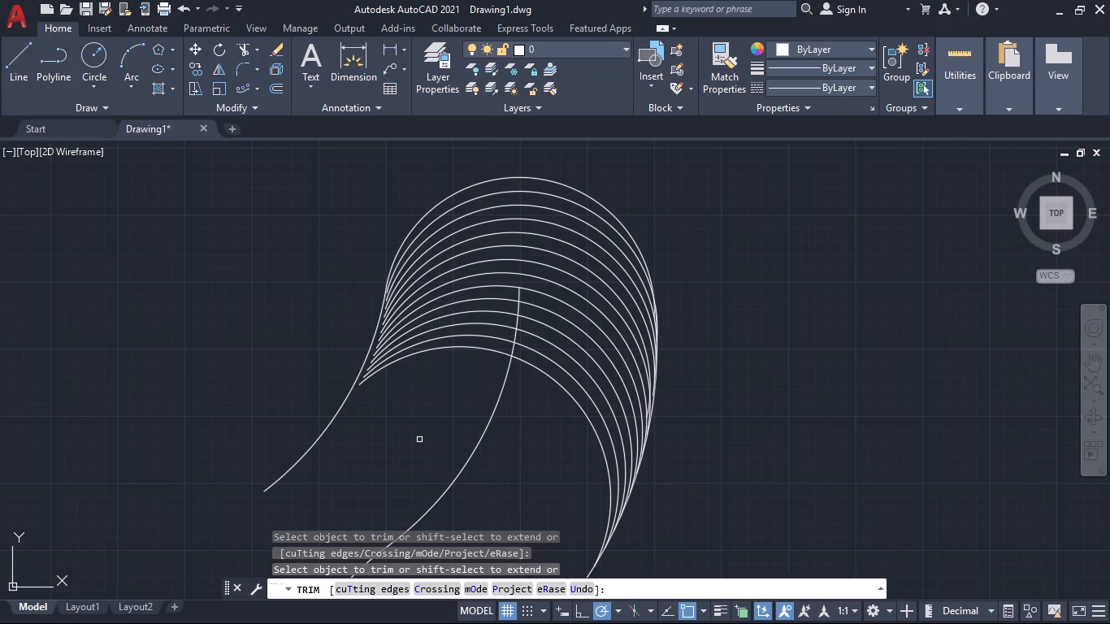
key(Escape)
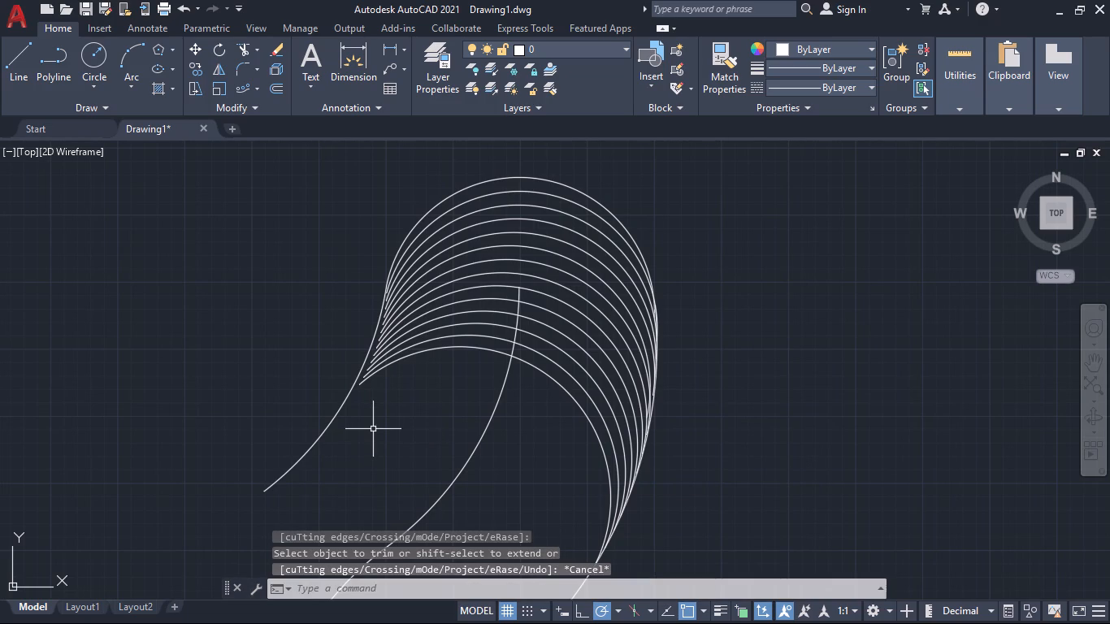
Use Trim's extend function with a fence across the arcs' left ends to extend the lower arcs to the left edge curve.
text(tr)
key(Return)
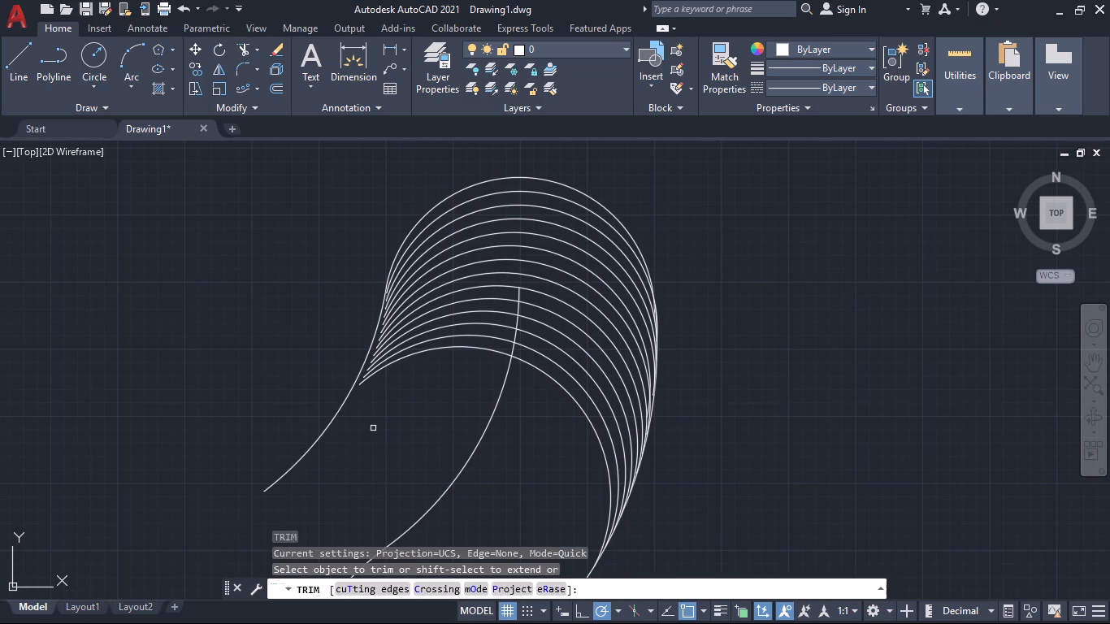
shift+click(379, 385)
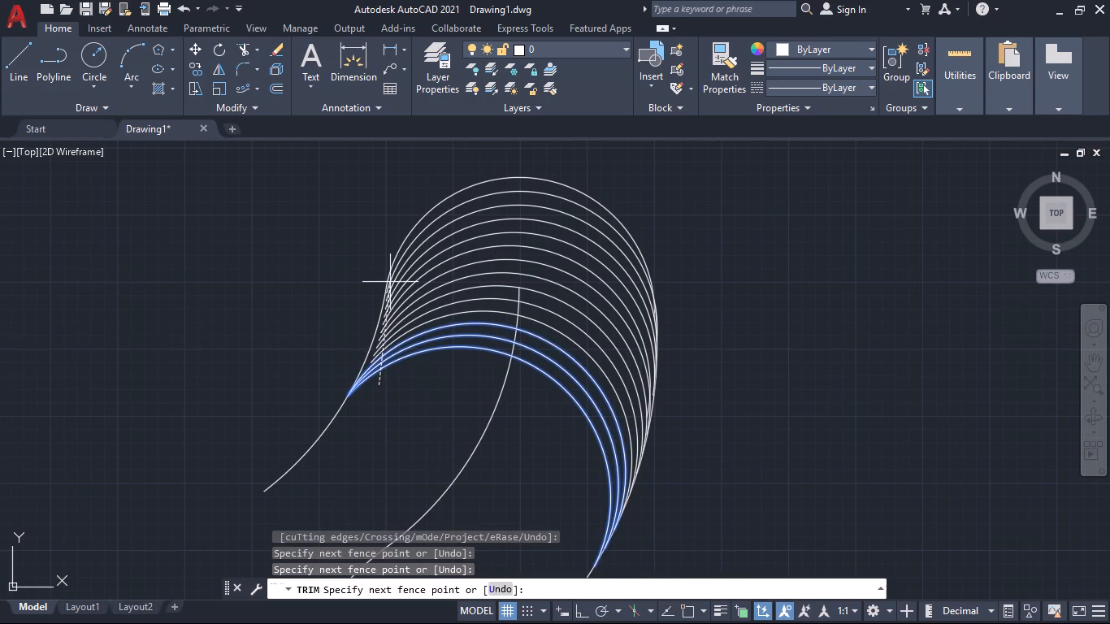
shift+click(393, 210)
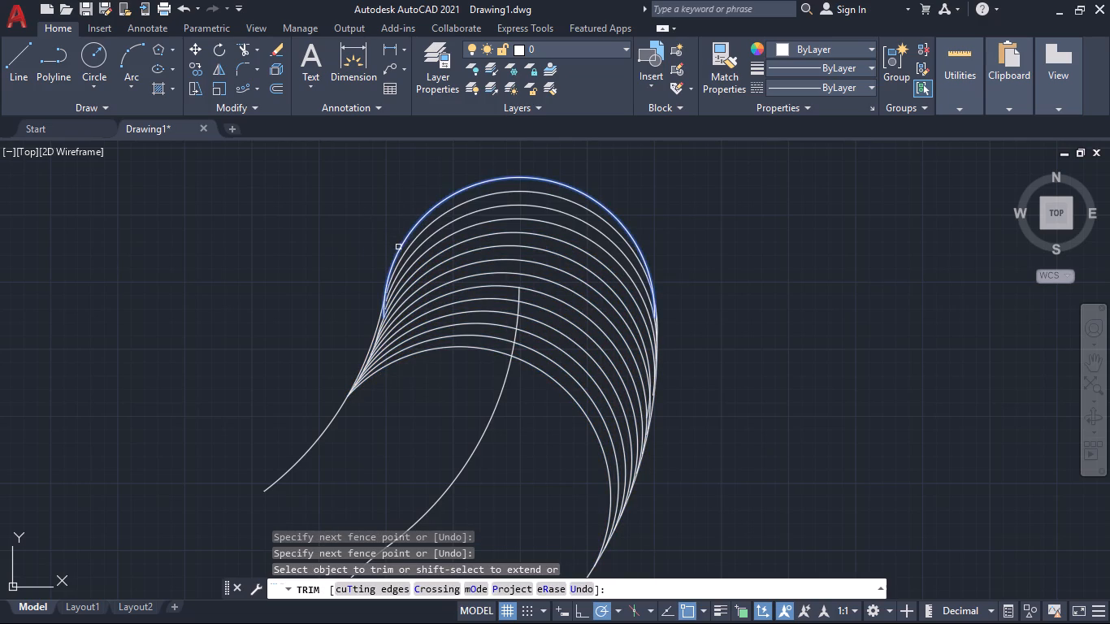
Extend the left ends of the remaining upper arcs individually towards the left edge curve.
shift+click(414, 238)
shift+click(413, 250)
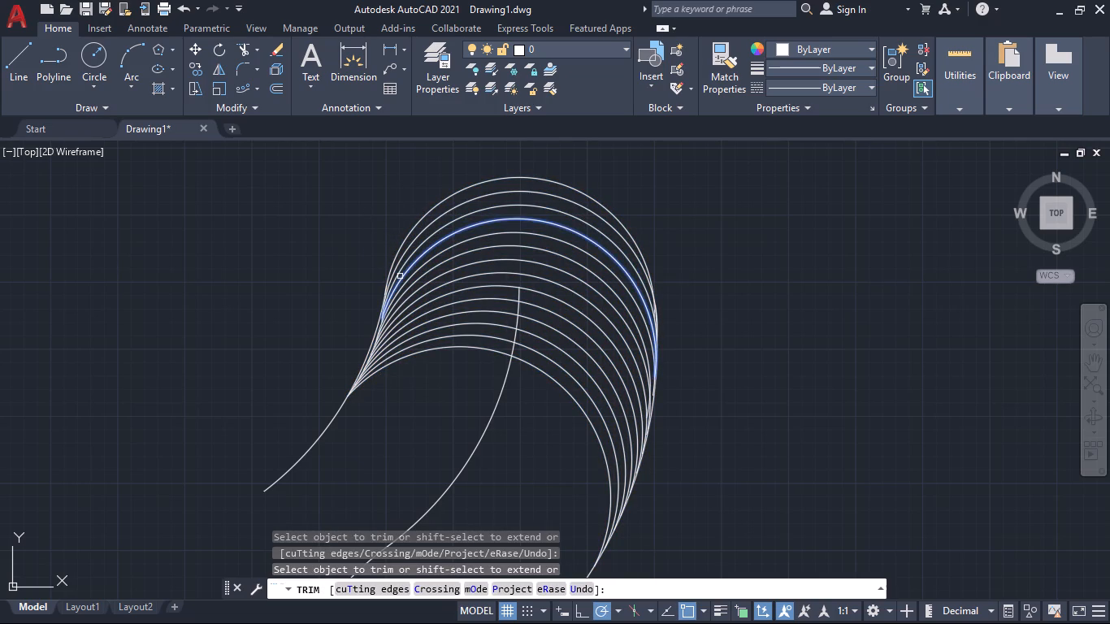
shift+click(400, 276)
scroll(375, 314, up, 3)
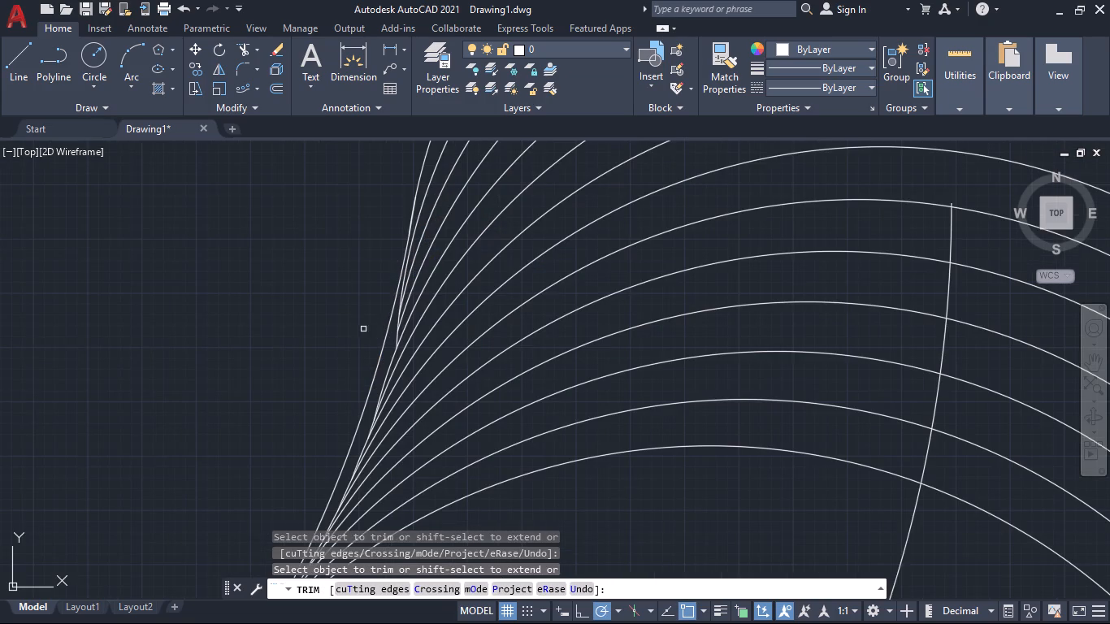
middle_drag(363, 329, 357, 307)
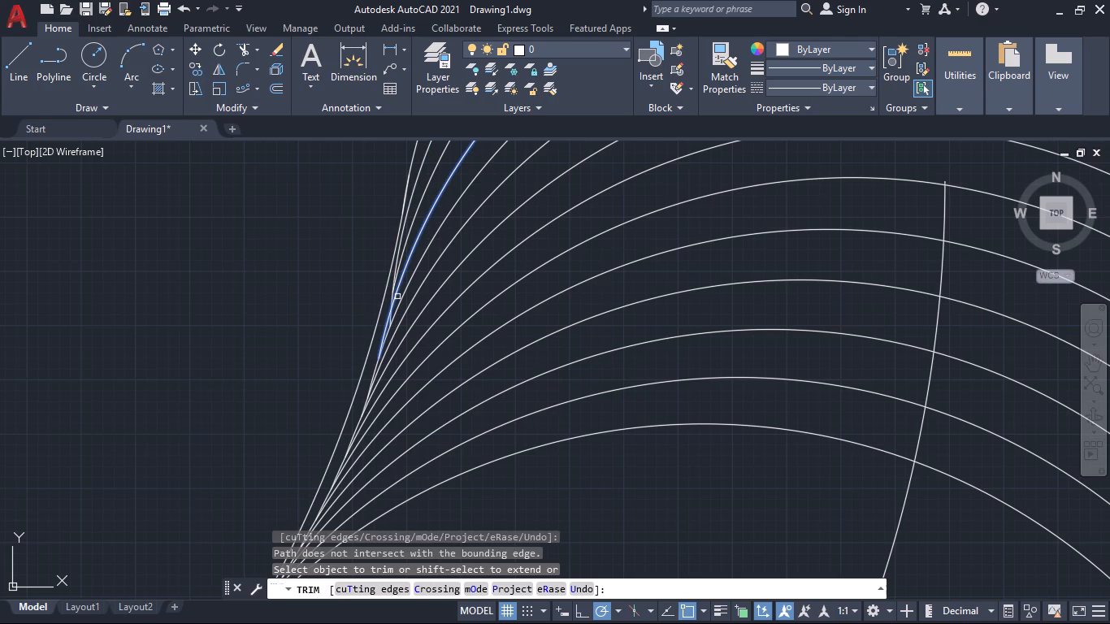
shift+click(397, 297)
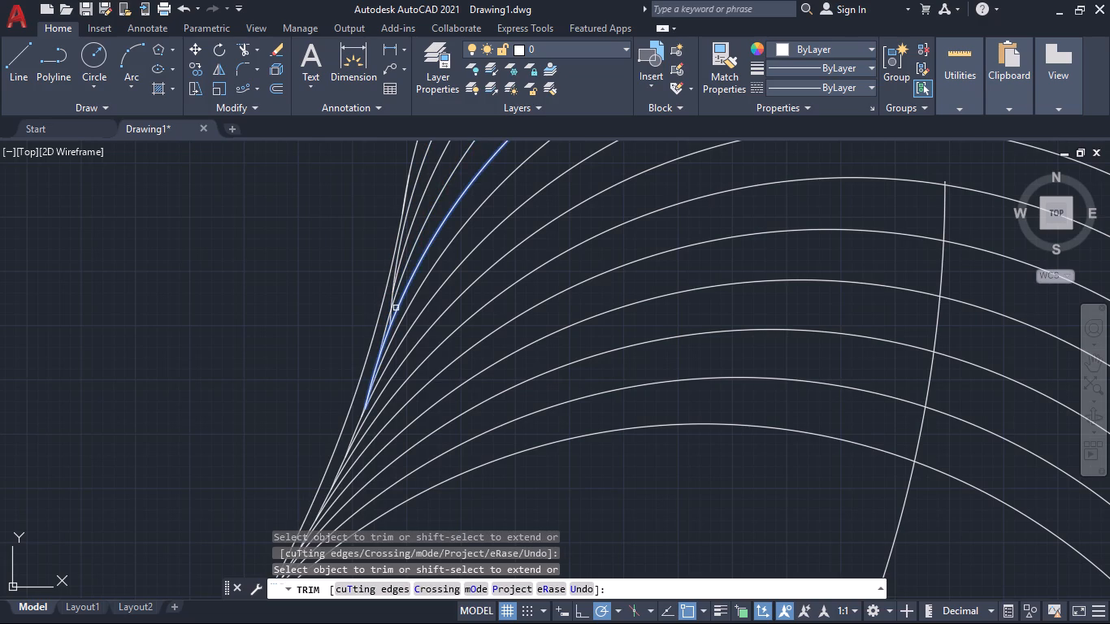
shift+click(395, 259)
scroll(401, 366, down, 2)
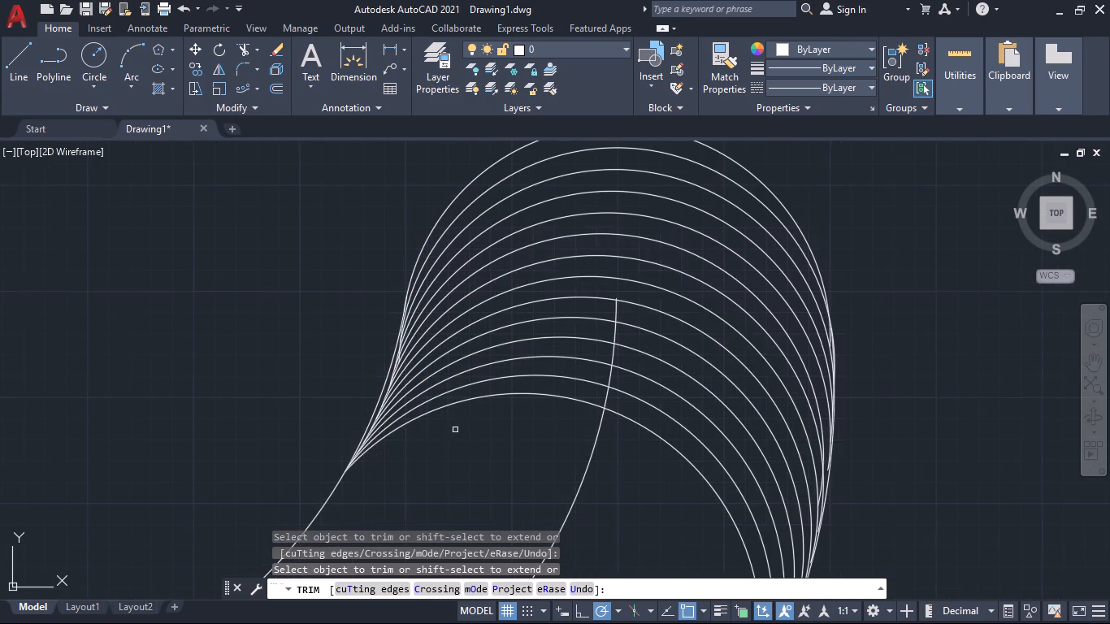
middle_drag(480, 466, 424, 411)
scroll(424, 411, down, 1)
middle_drag(418, 427, 410, 401)
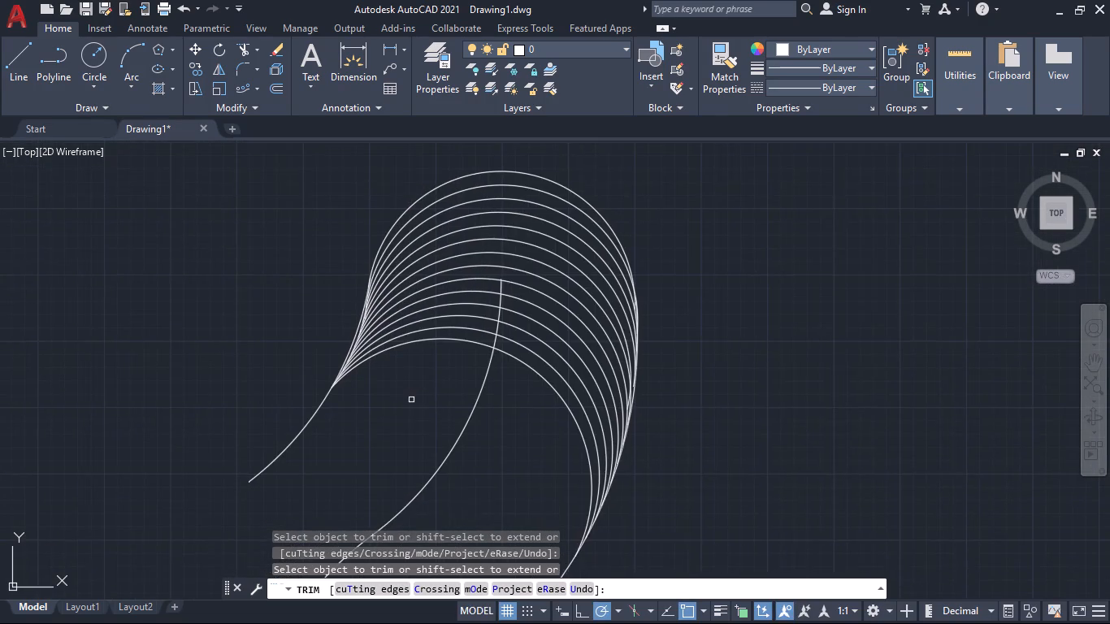
Trim away the edge curves and centreline below the lowest arc of the middle copy using fences.
scroll(414, 400, down, 1)
middle_drag(397, 444, 440, 382)
scroll(439, 390, down, 1)
middle_drag(400, 414, 418, 405)
click(392, 349)
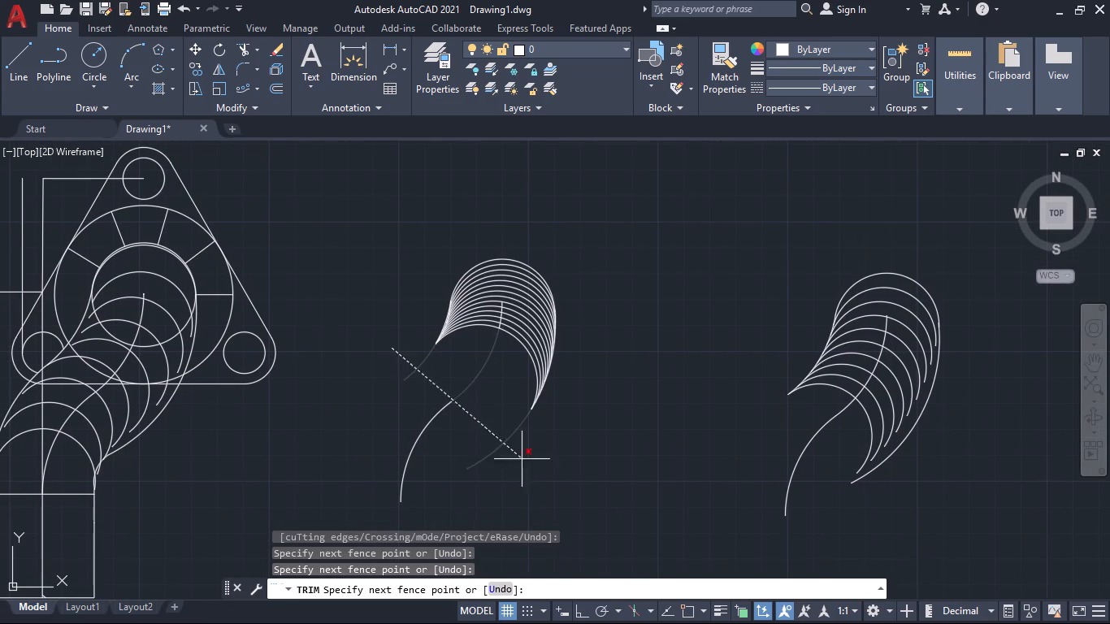
click(532, 470)
click(388, 431)
click(471, 478)
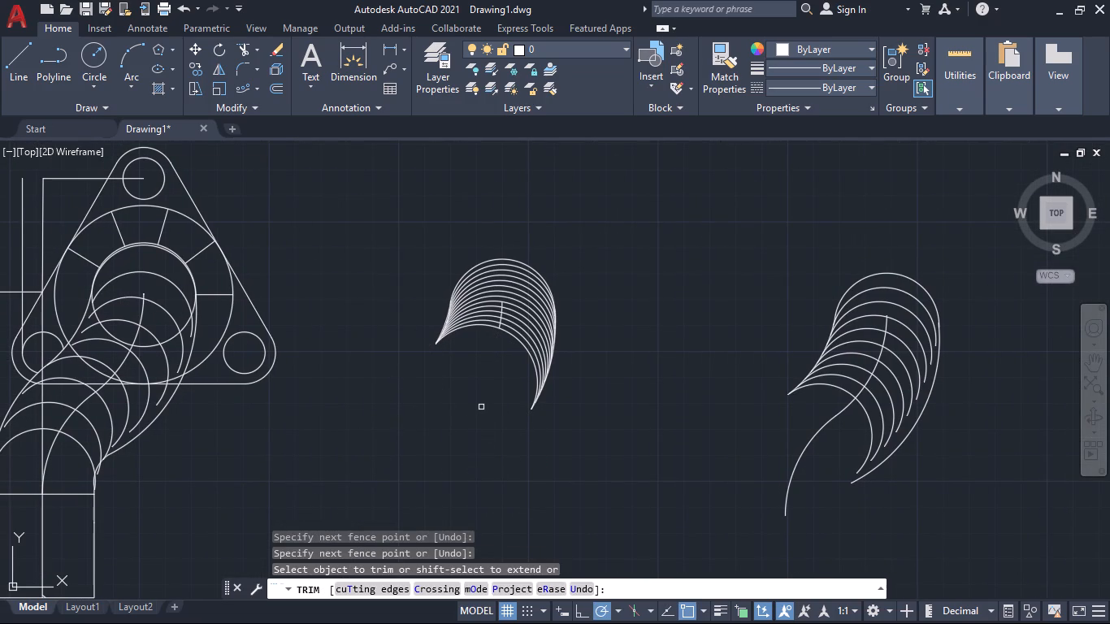
key(Escape)
Copy the trimmed arc set from its top arc onto the top of the inner circle in the flange drawing.
click(582, 470)
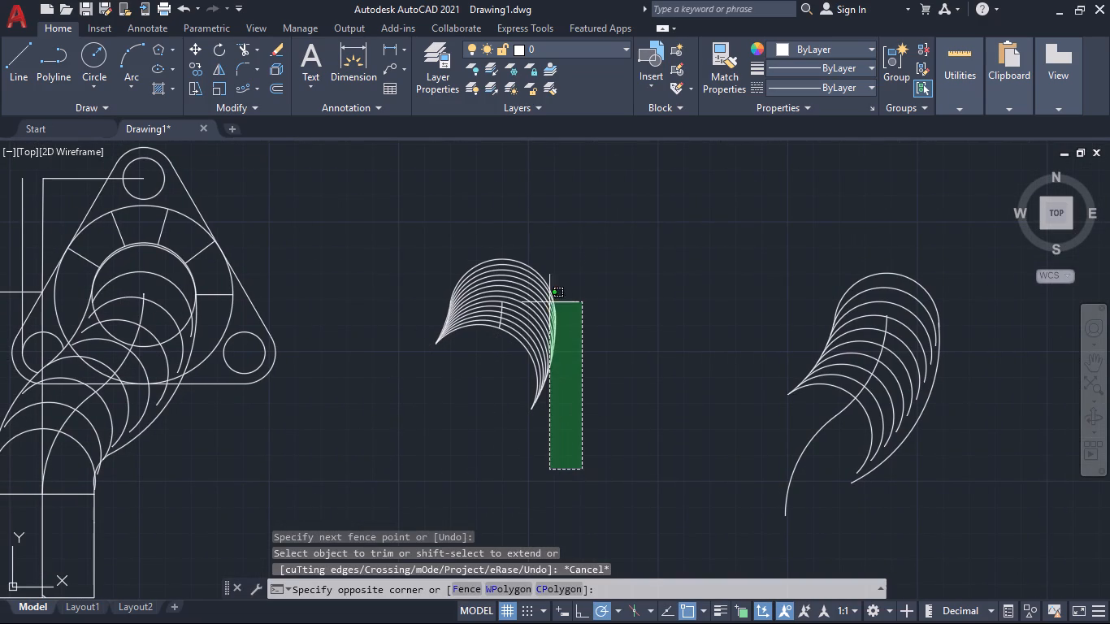
click(345, 176)
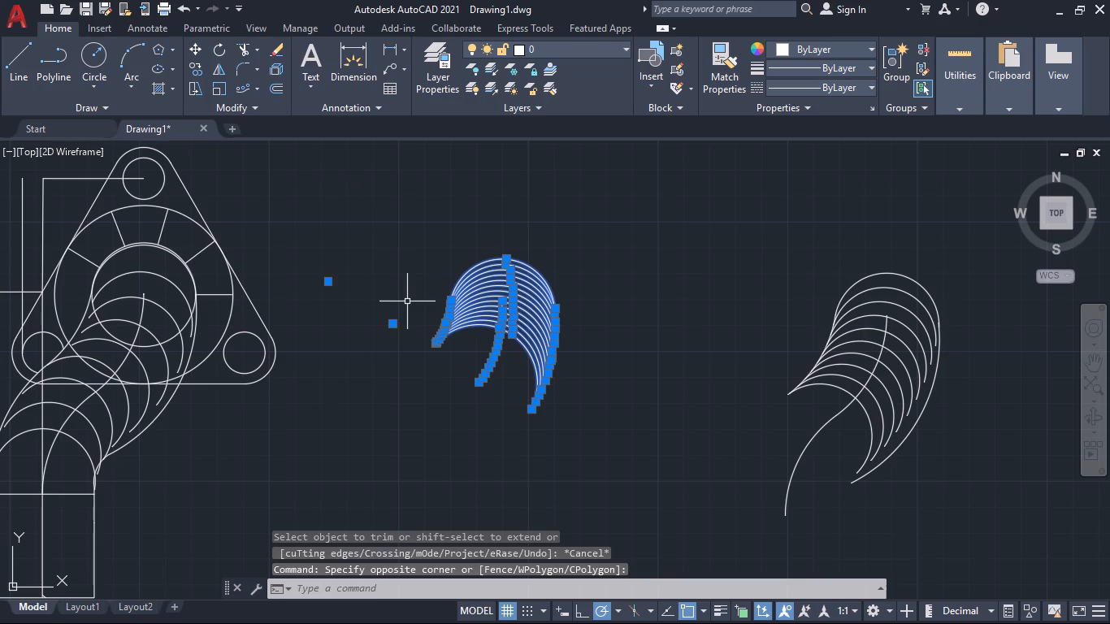
text(co)
key(Return)
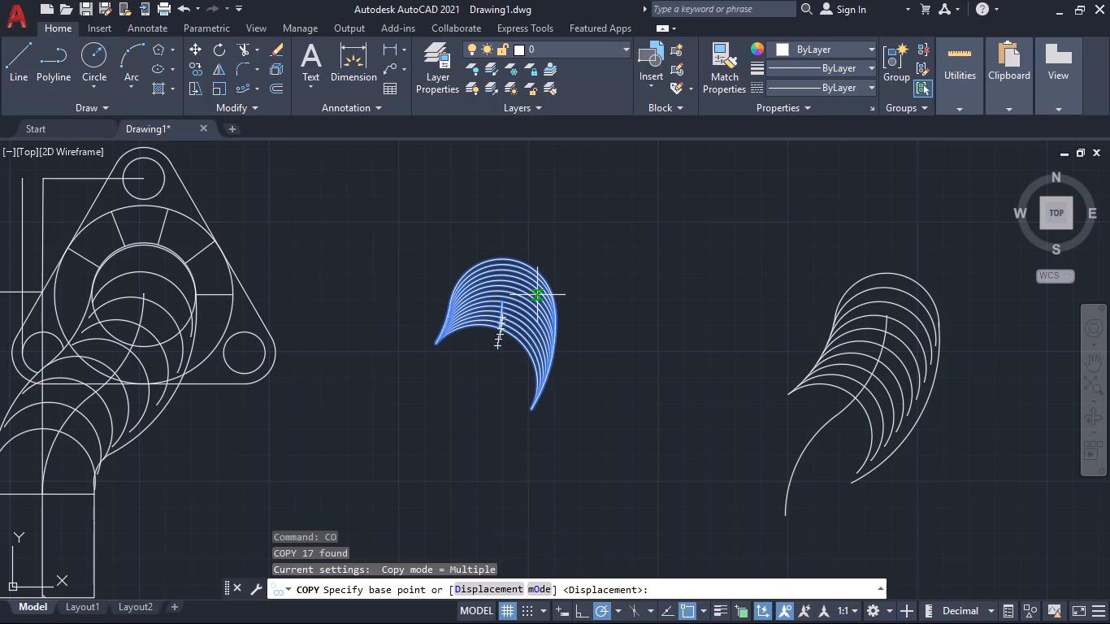
scroll(531, 286, up, 2)
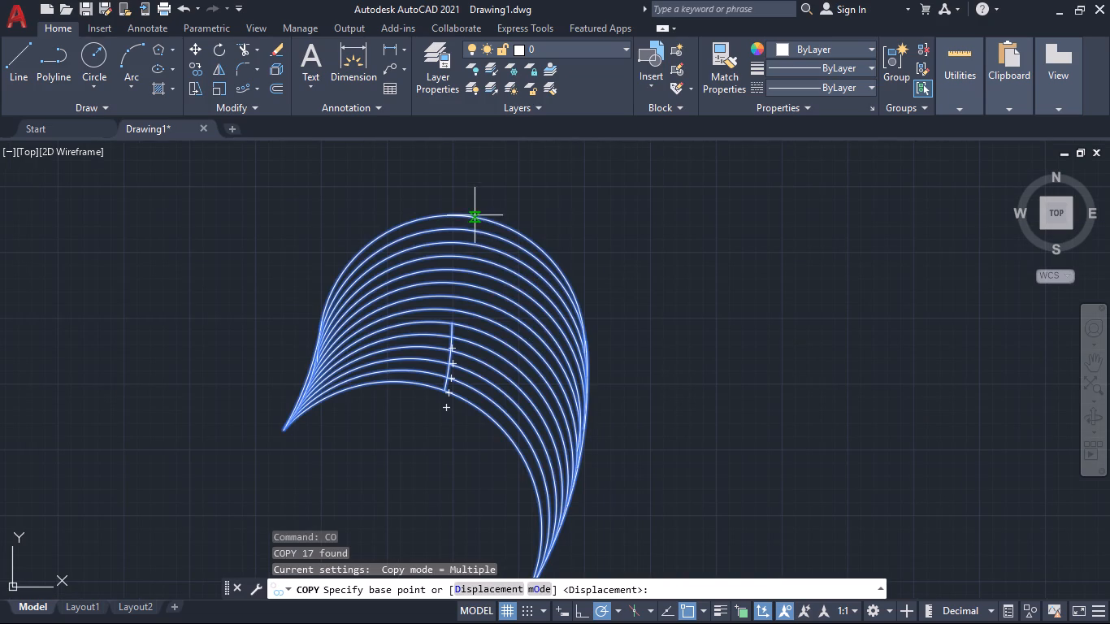
click(469, 214)
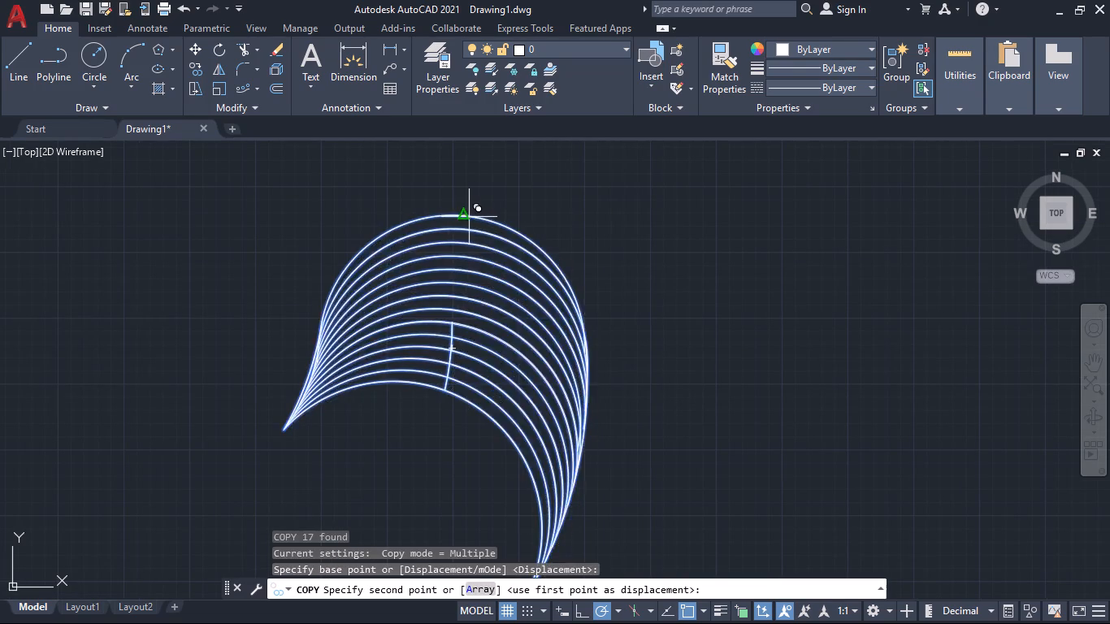
scroll(330, 244, down, 2)
middle_drag(278, 223, 719, 336)
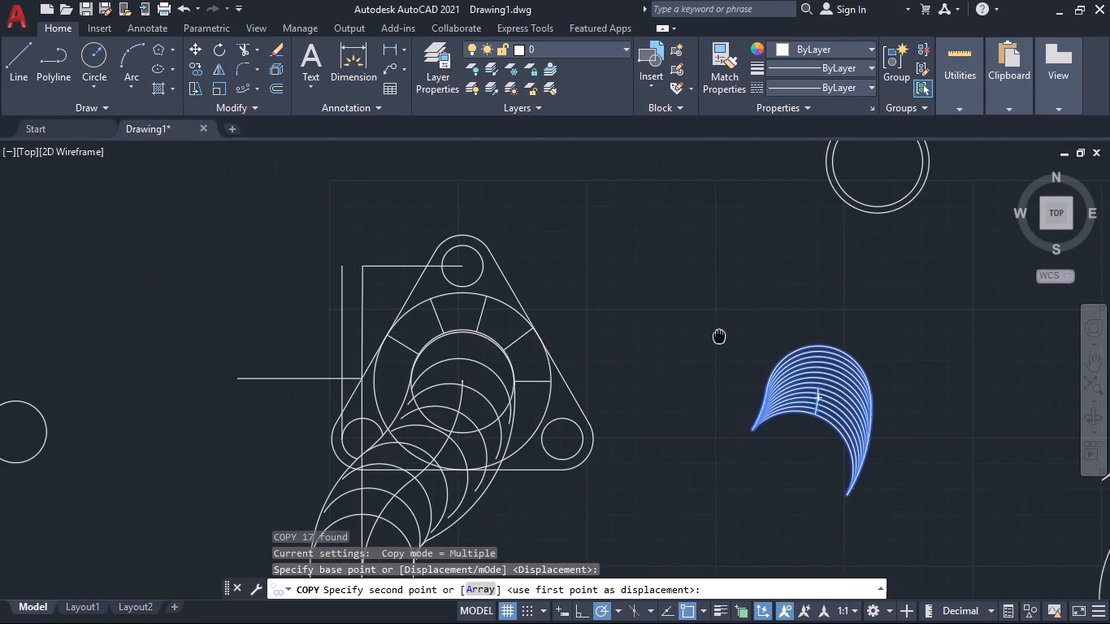
scroll(466, 323, up, 2)
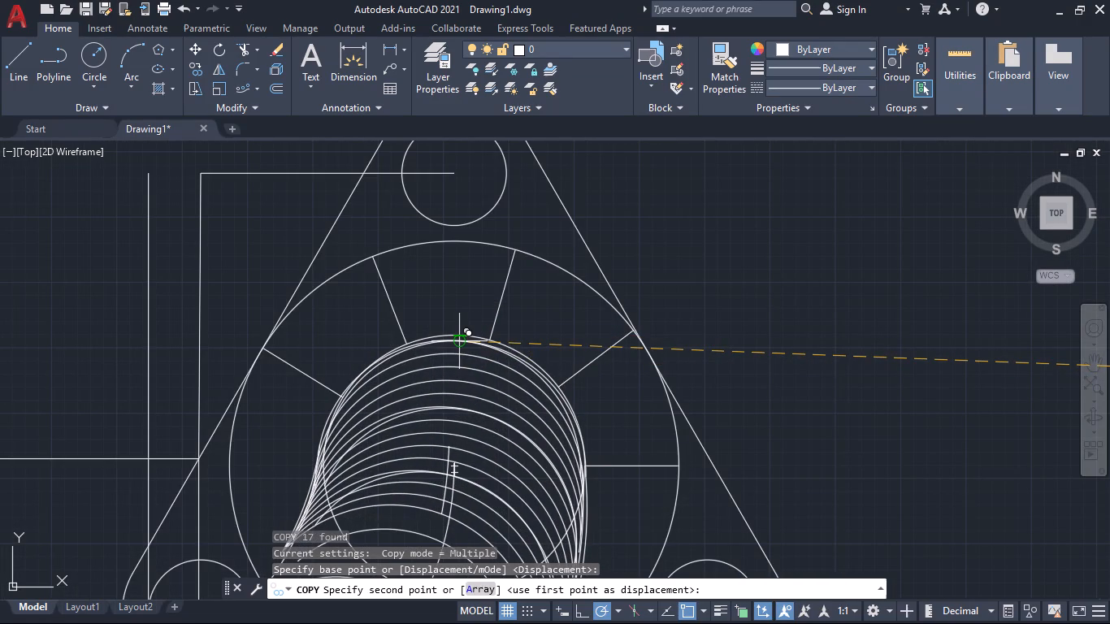
click(462, 342)
scroll(648, 346, down, 2)
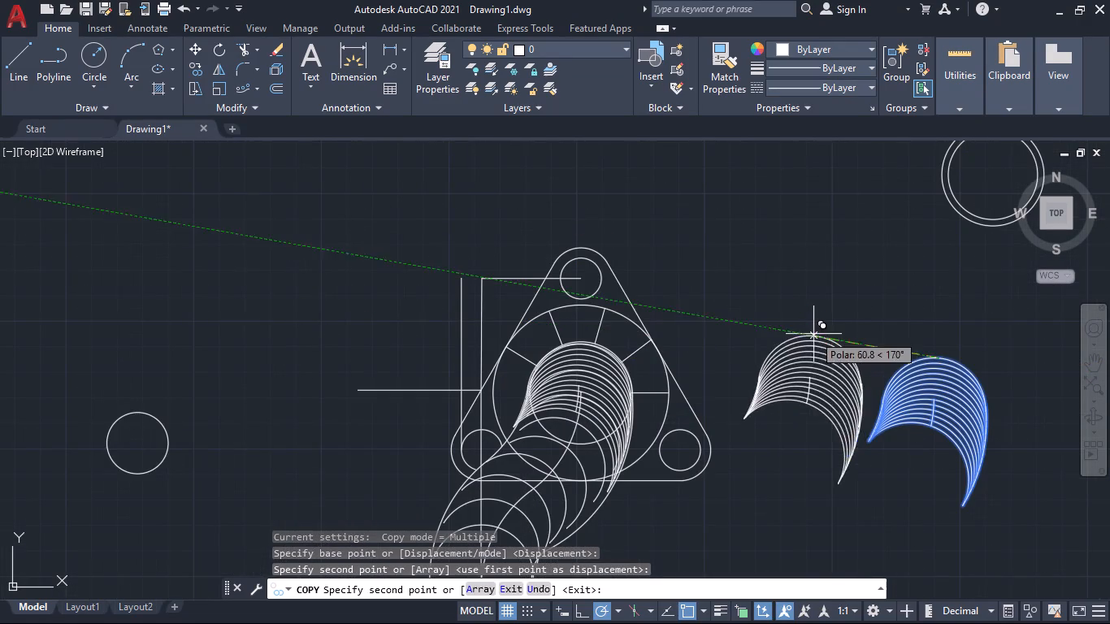
middle_drag(798, 343, 781, 284)
key(Escape)
Stretch the midpoint of the flange pipe's left edge curve onto the lower left tip of the copied arcs.
scroll(777, 344, down, 1)
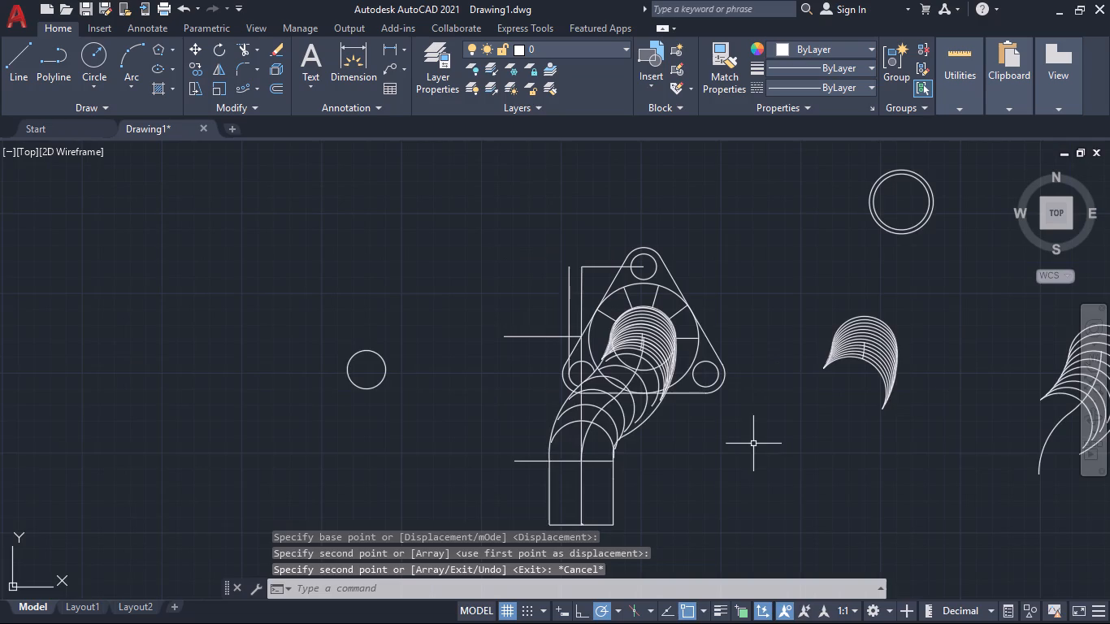
middle_drag(716, 442, 662, 435)
scroll(609, 379, up, 2)
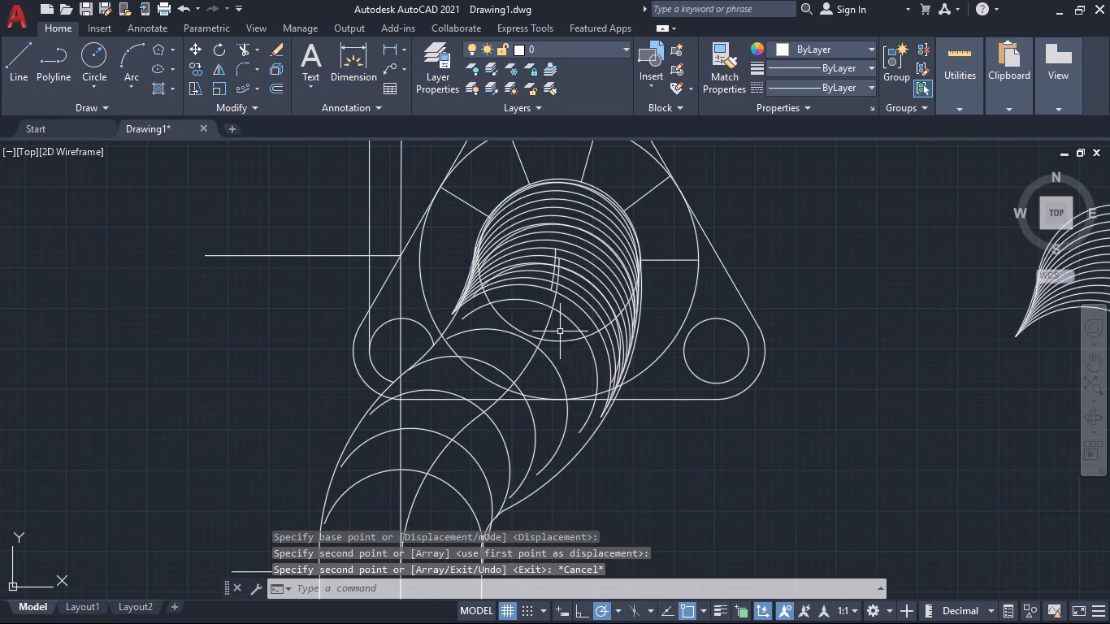
scroll(466, 311, up, 2)
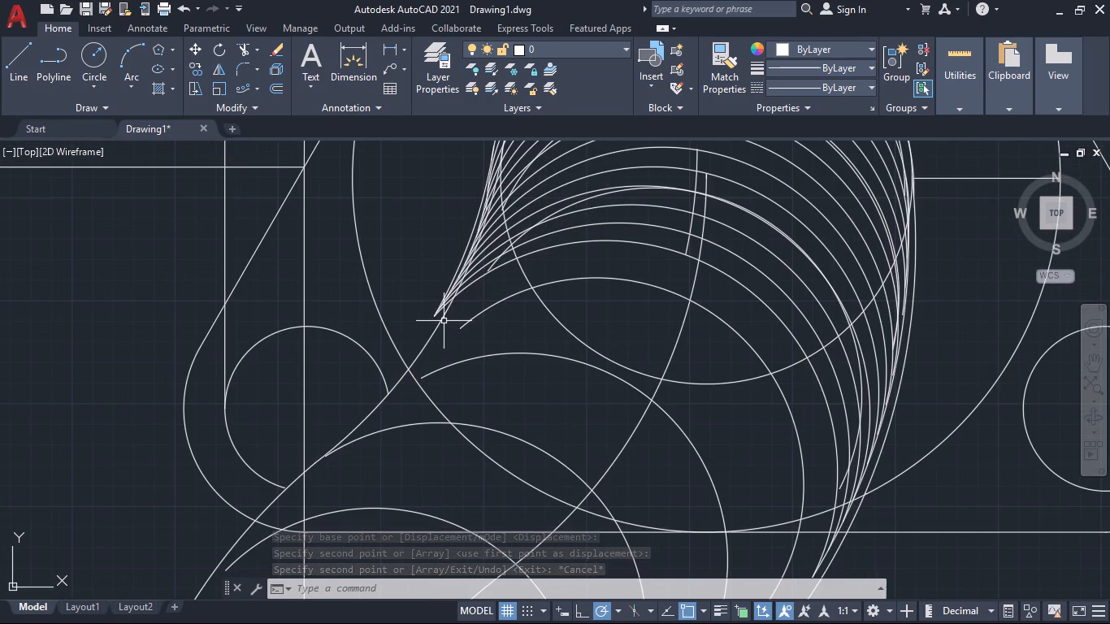
click(440, 320)
click(442, 325)
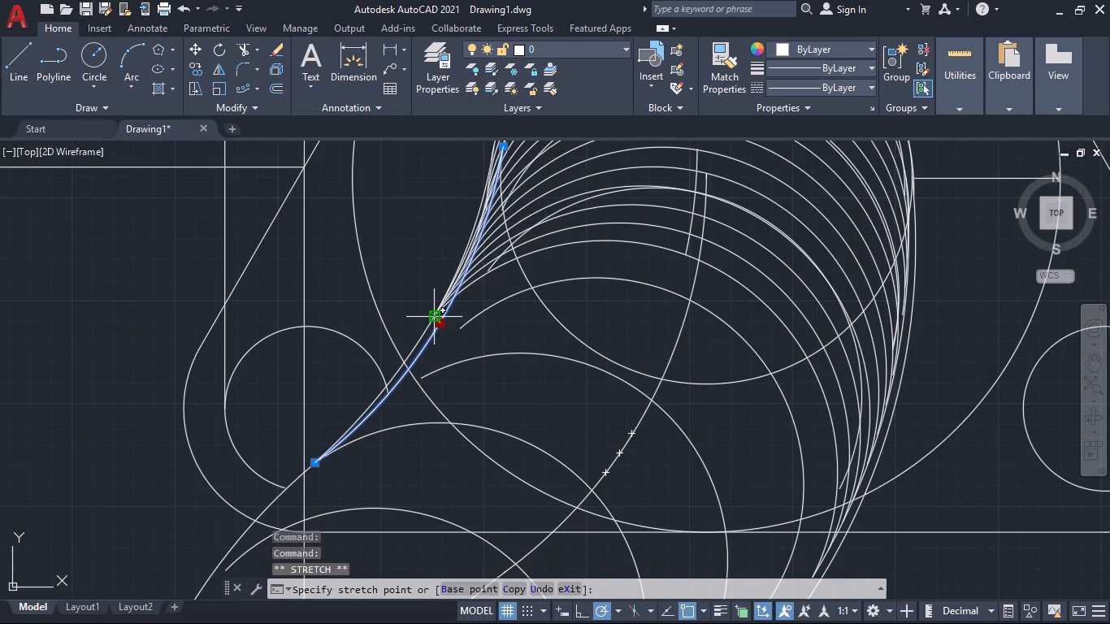
click(436, 315)
scroll(460, 350, down, 1)
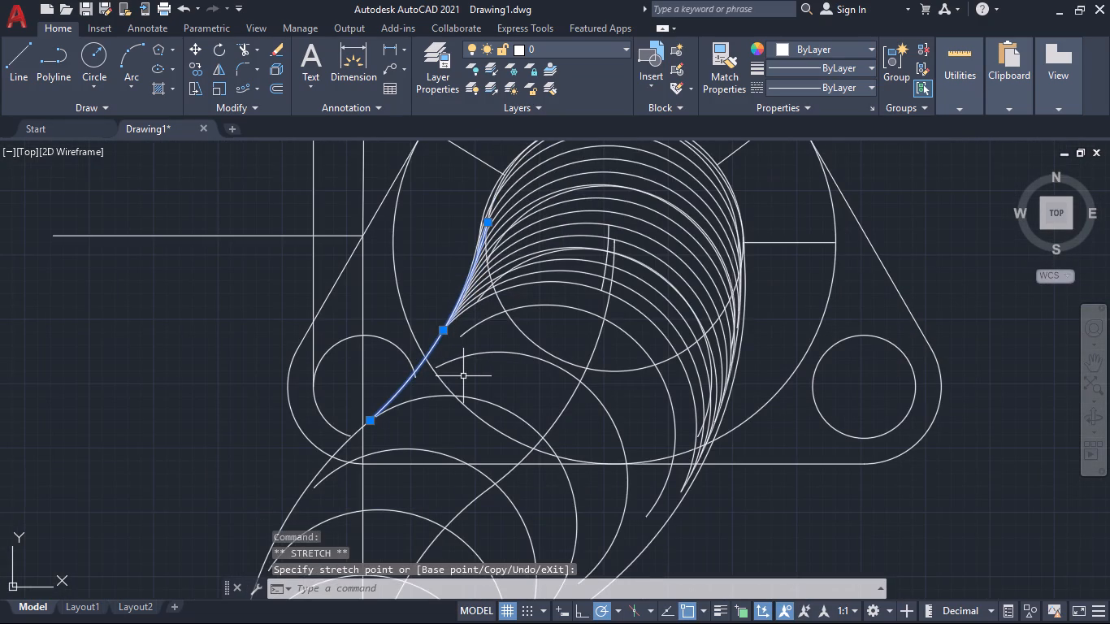
key(Escape)
Stretch the midpoint of the flange pipe's right edge curve onto the lower right tip of the copied arcs.
middle_drag(506, 391, 480, 349)
click(651, 465)
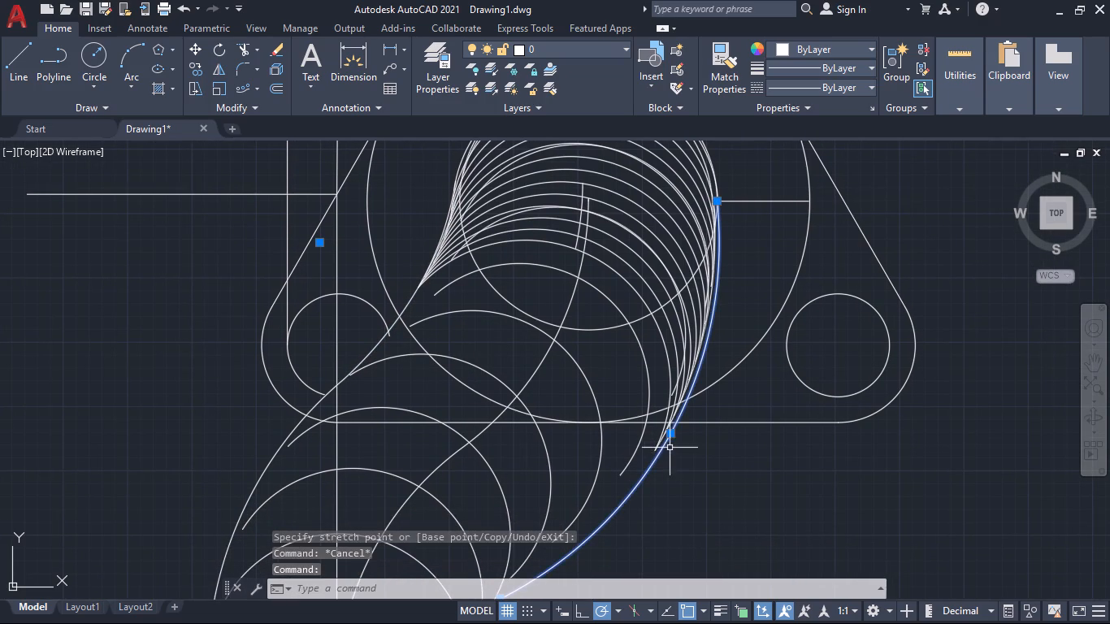
click(671, 436)
click(662, 431)
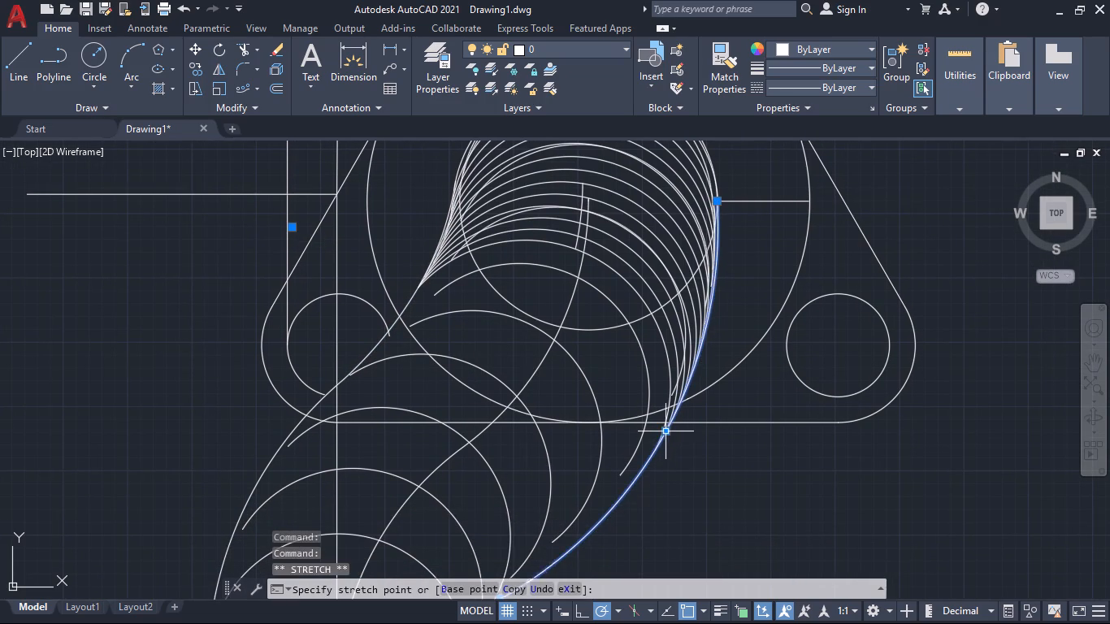
scroll(681, 461, down, 1)
middle_drag(680, 483, 679, 481)
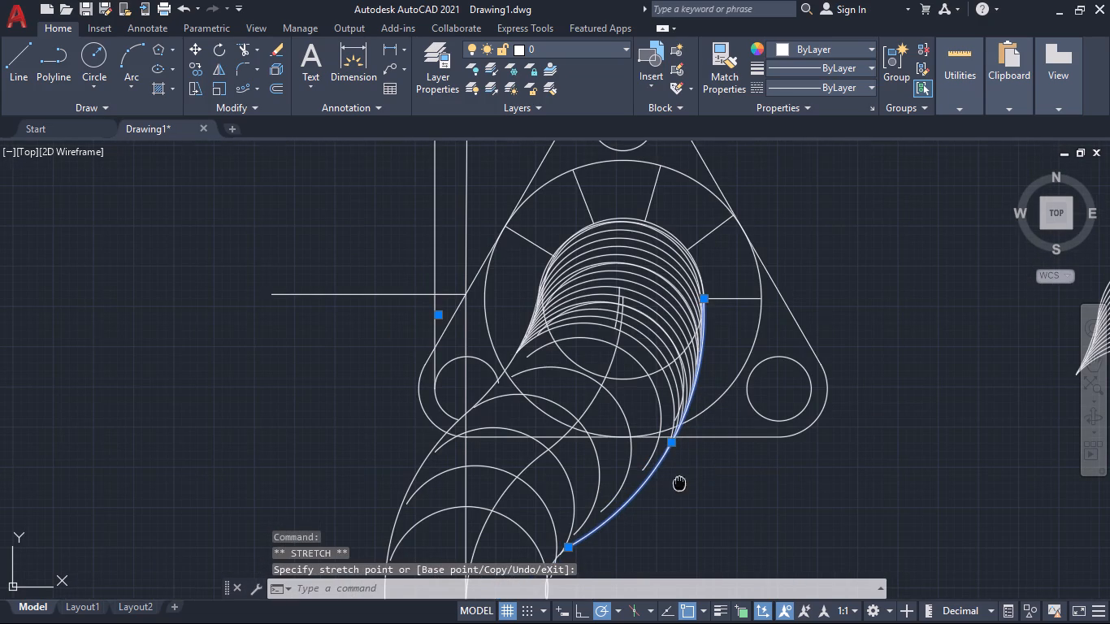
middle_drag(679, 481, 674, 466)
key(Escape)
Trim the end of the flange's left hole circle that projects past the pipe's left edge curve.
middle_drag(673, 482, 682, 447)
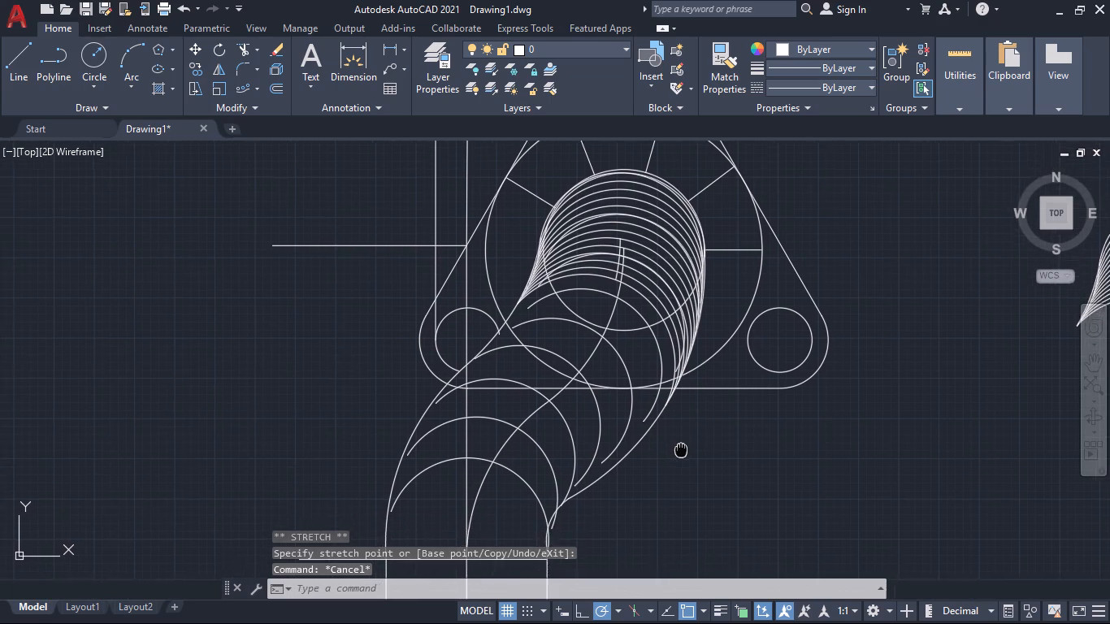
middle_drag(682, 447, 687, 439)
middle_drag(683, 475, 695, 458)
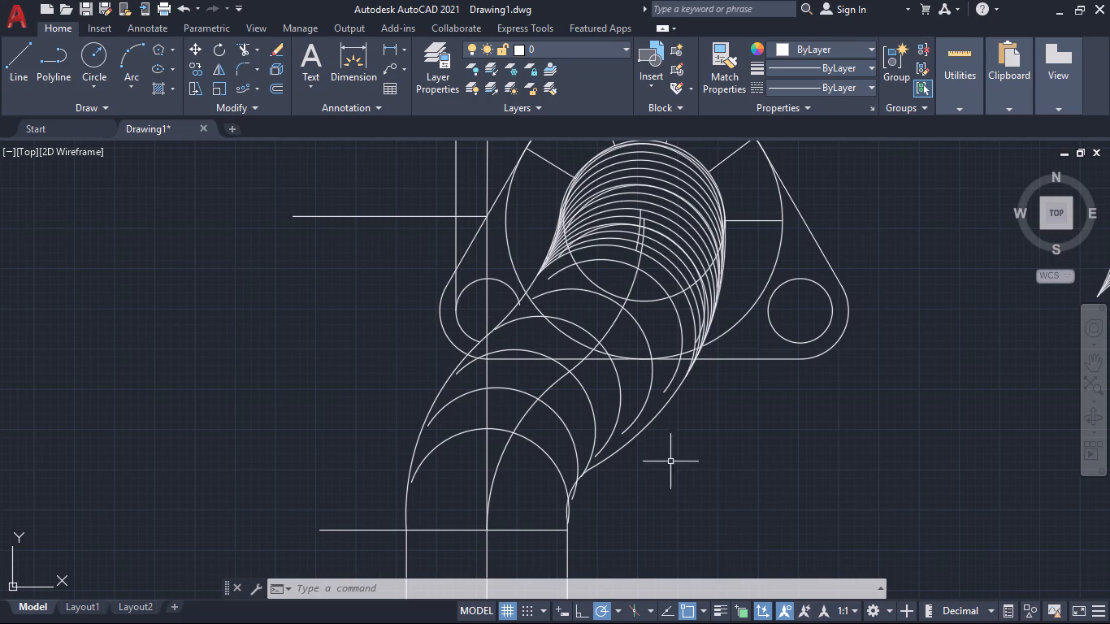
text(tr)
key(Return)
scroll(502, 305, up, 4)
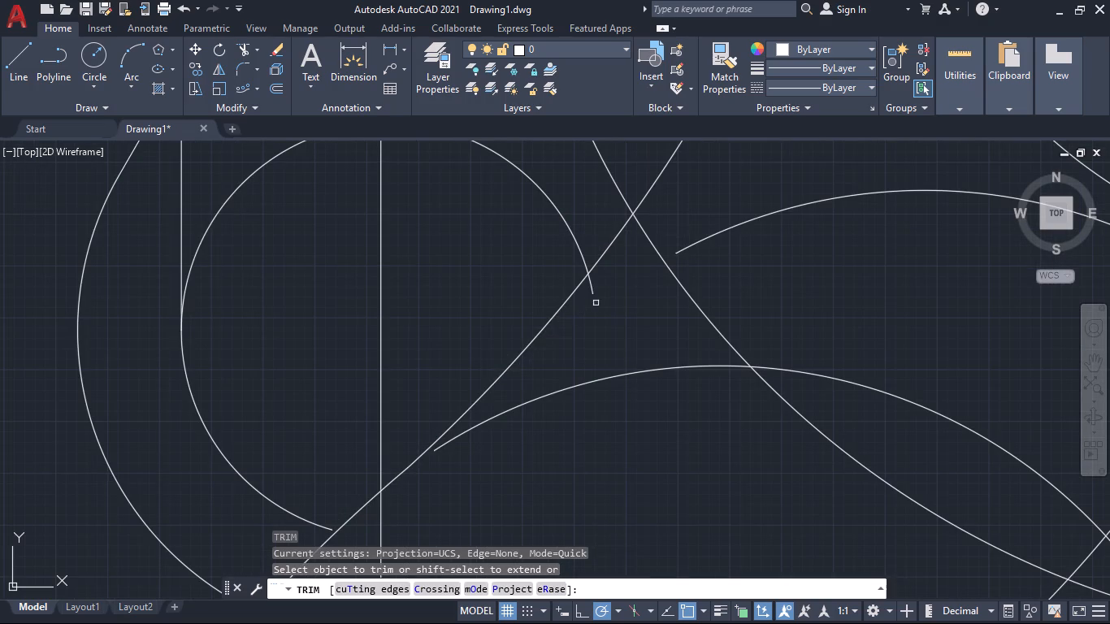
click(591, 288)
scroll(614, 298, down, 3)
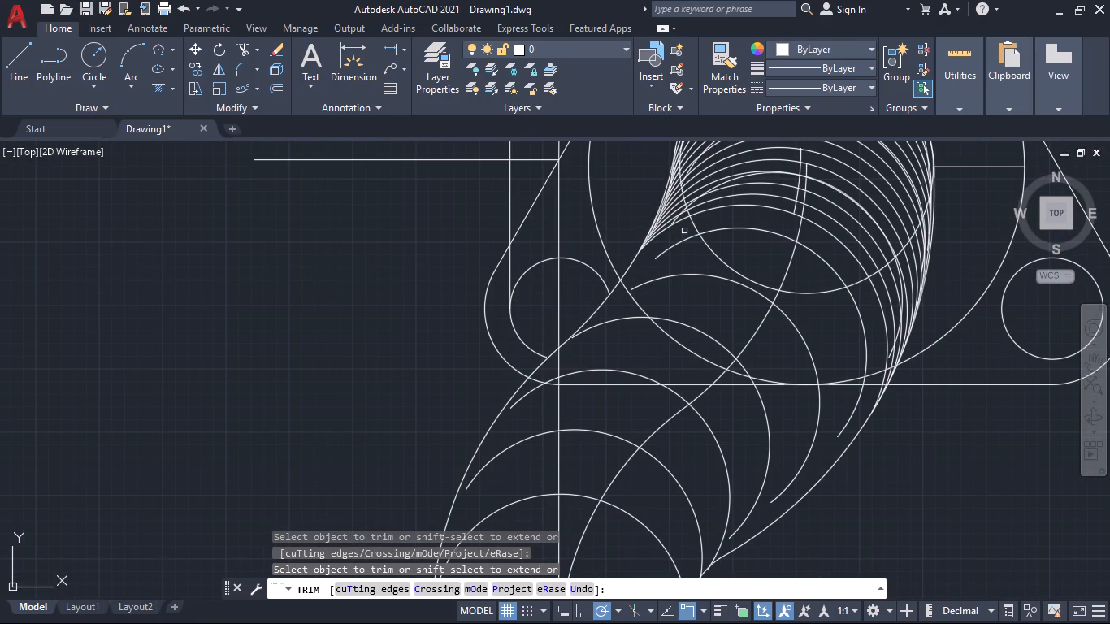
shift+click(683, 230)
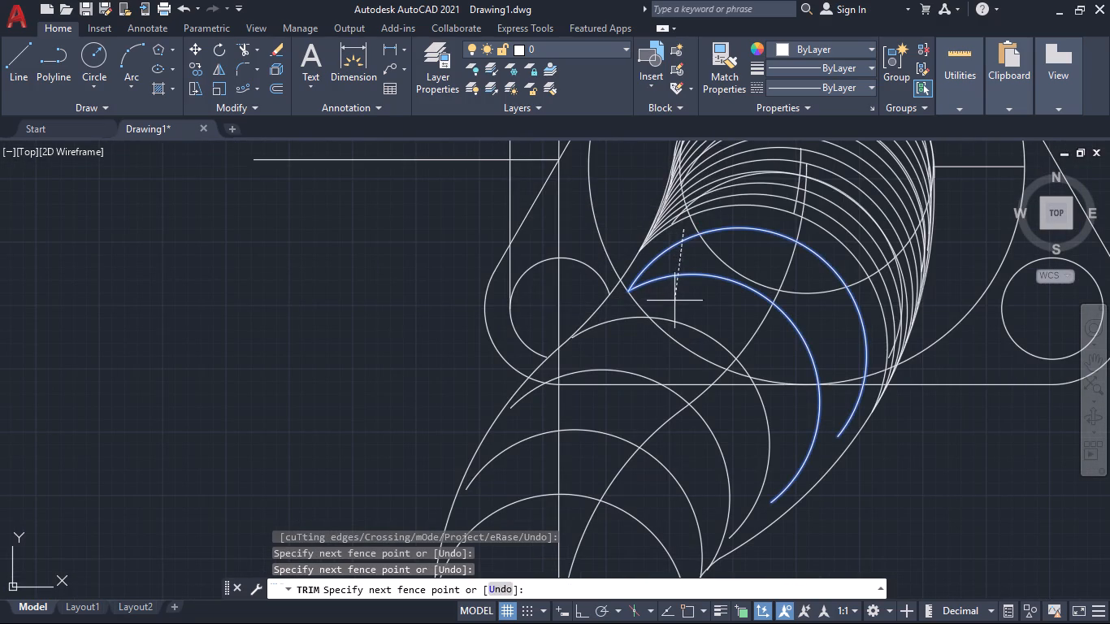
key(Escape)
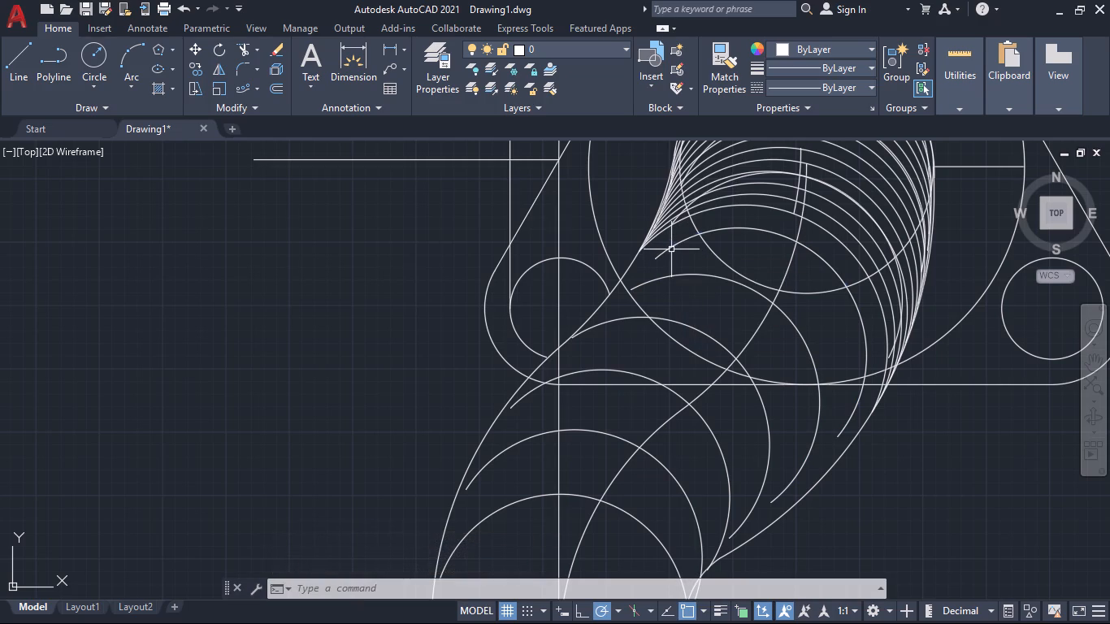
Stretch both ends of the first widely spaced arc below the copied set onto the left and right edge curves.
click(671, 249)
click(660, 258)
click(658, 261)
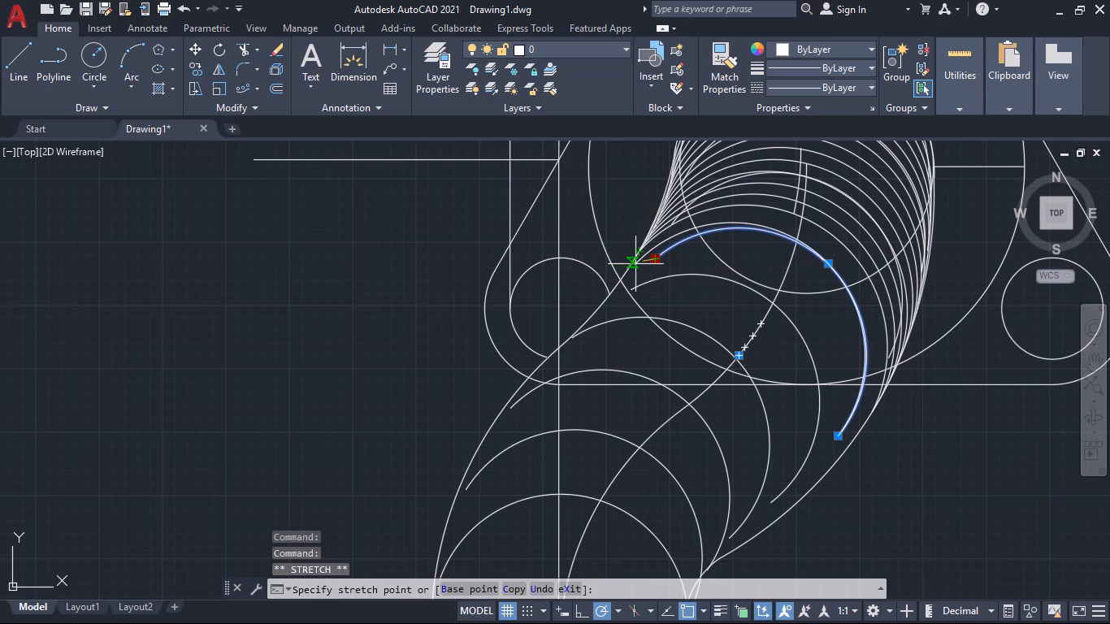
click(631, 266)
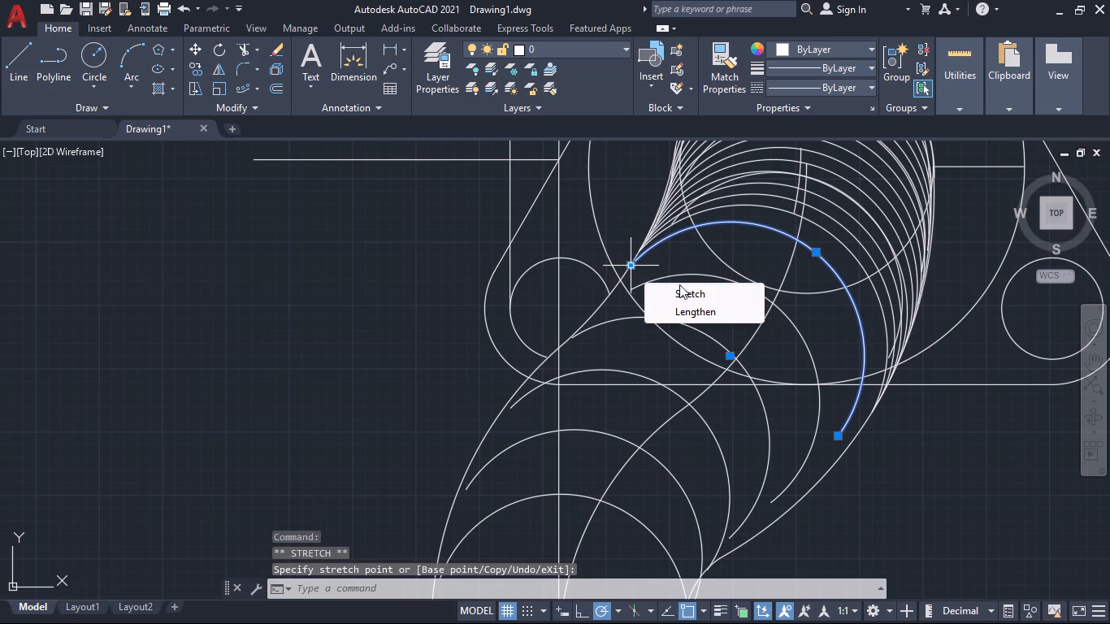
click(842, 440)
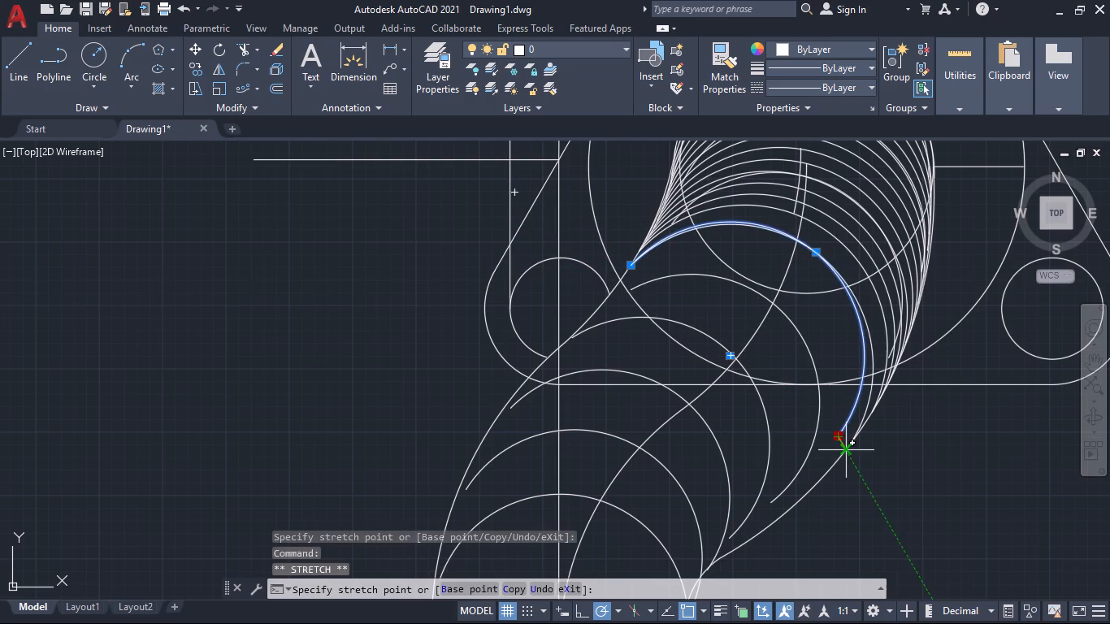
click(844, 448)
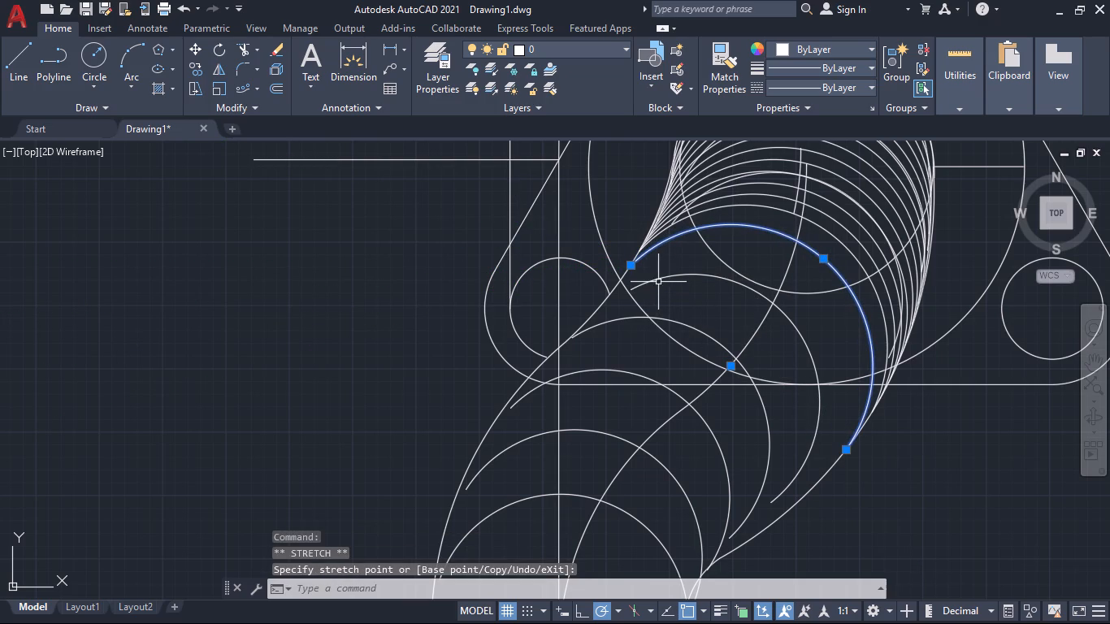
Stretch both ends of the second widely spaced arc onto the left and right edge curves.
click(657, 280)
click(630, 291)
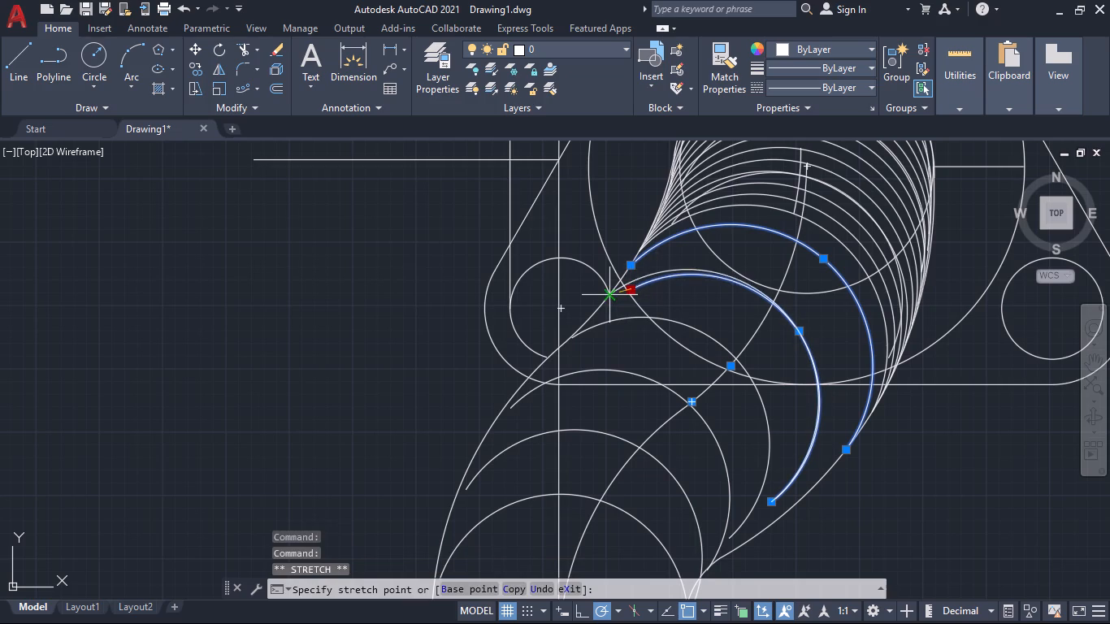
click(604, 303)
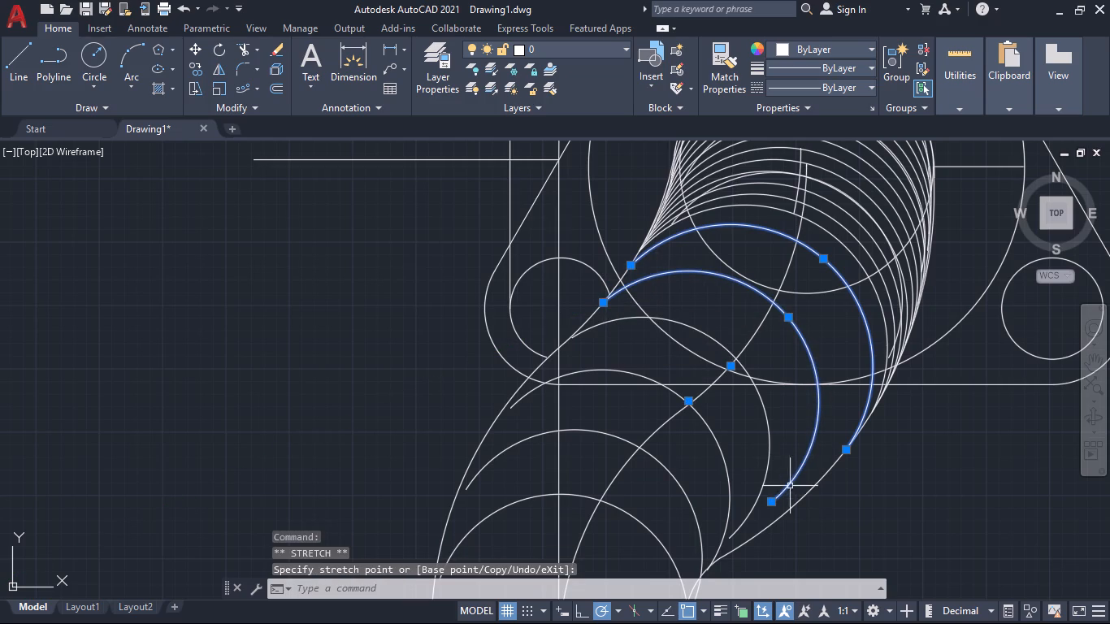
click(772, 501)
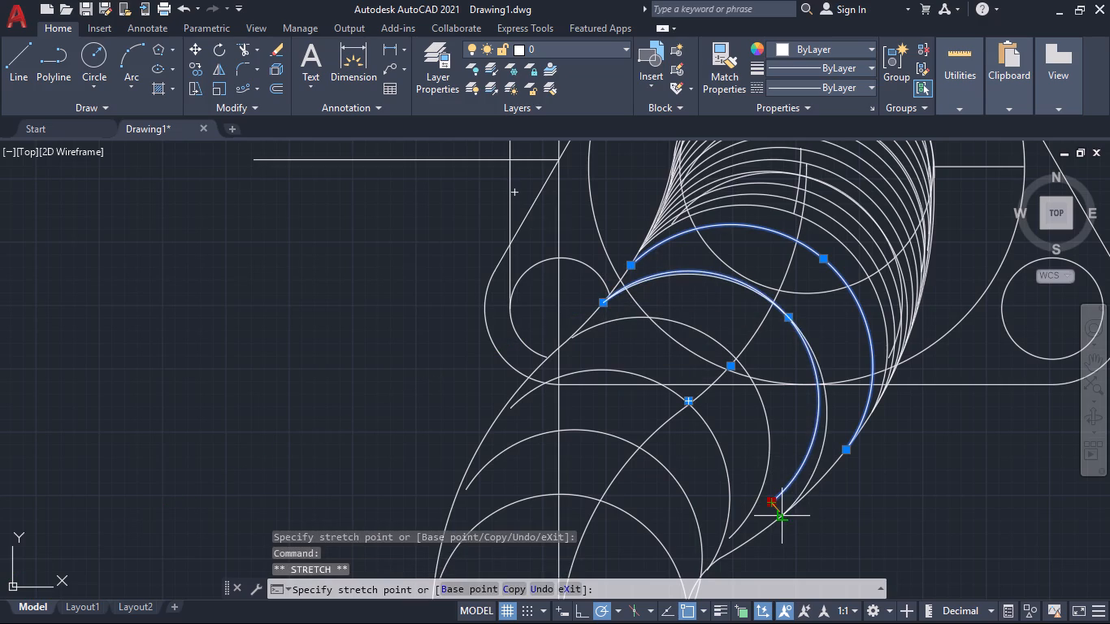
click(778, 512)
Stretch the right end of the third widely spaced arc onto the right edge curve.
scroll(850, 531, down, 1)
middle_drag(869, 526, 762, 392)
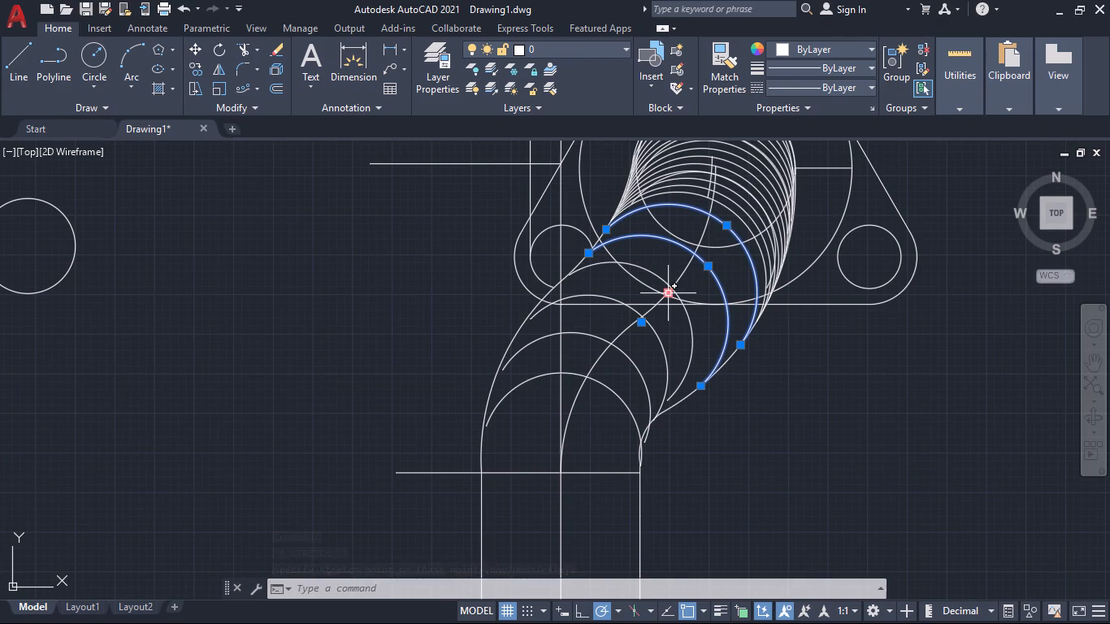
click(677, 390)
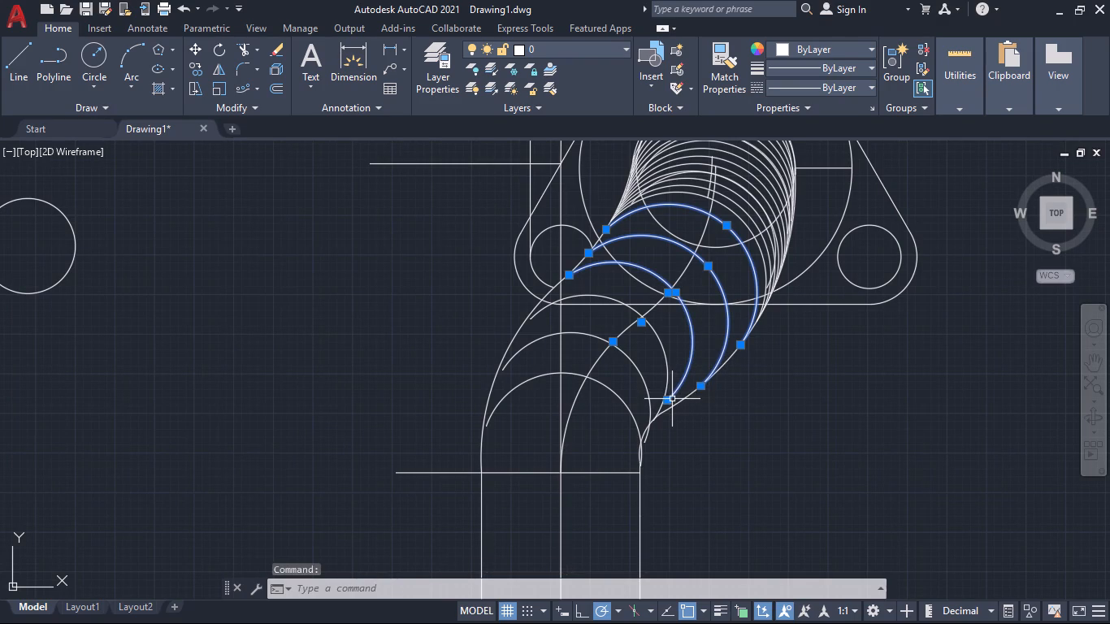
click(670, 401)
click(679, 401)
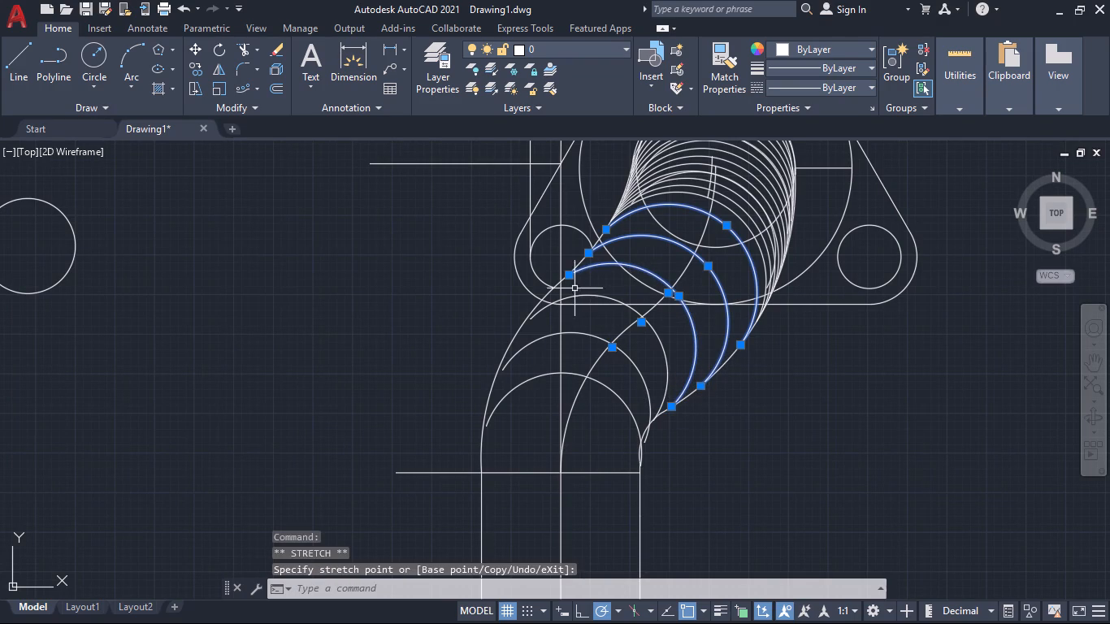
Stretch both ends of the fourth widely spaced arc onto the pipe's left and right edge curves.
click(531, 316)
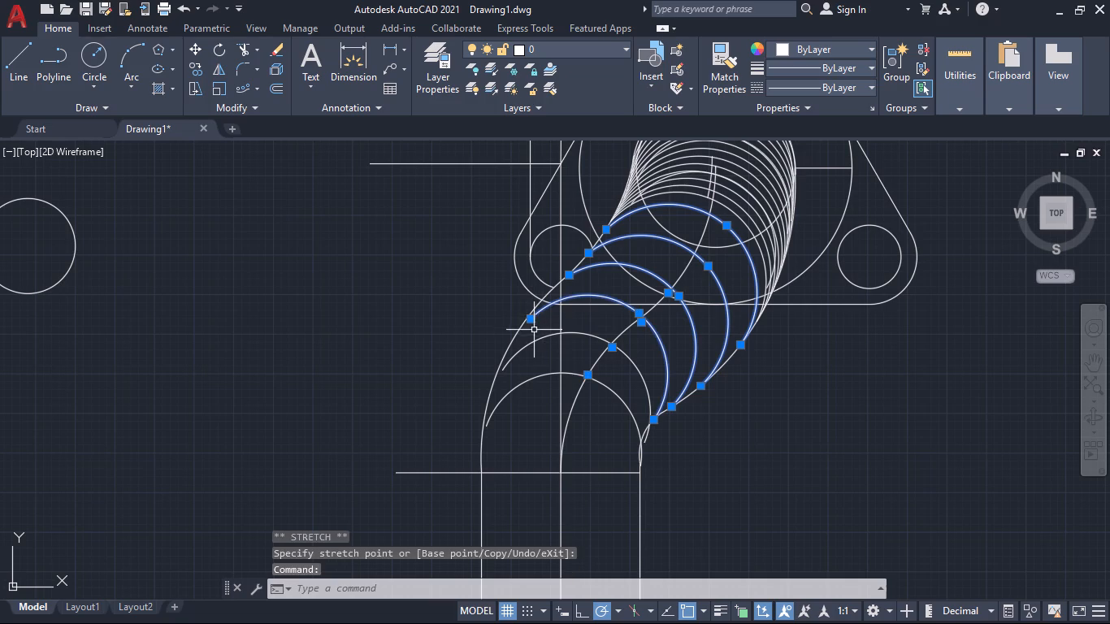
click(531, 322)
click(531, 311)
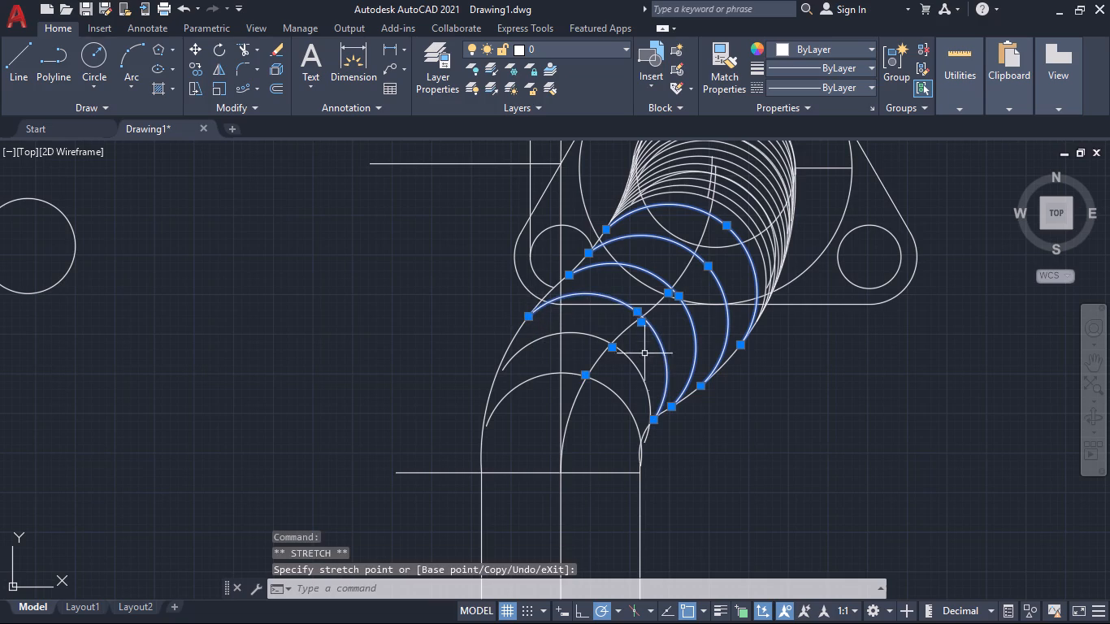
click(656, 421)
click(660, 418)
click(611, 350)
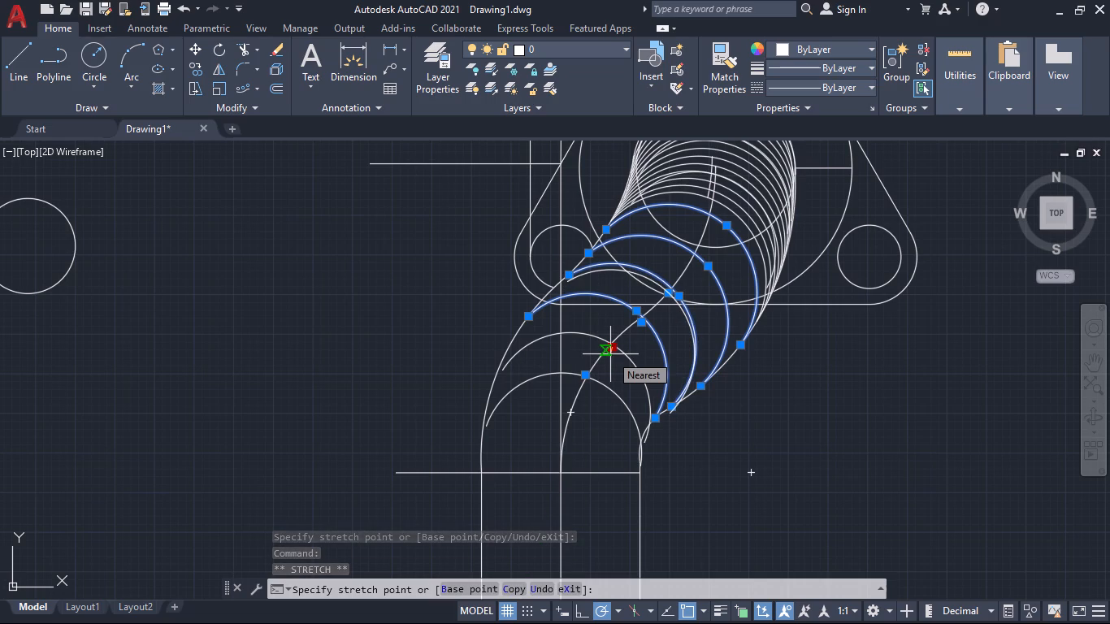
key(Escape)
key(Escape)
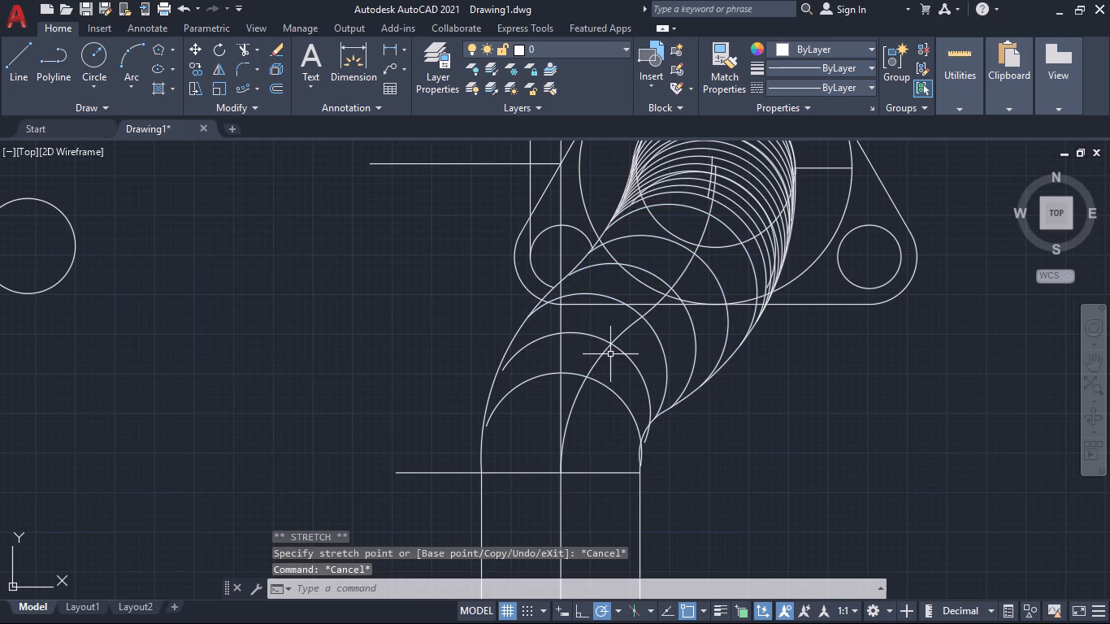
Stretch both ends of the fifth widely spaced arc onto the pipe's left and right edge curves.
click(637, 364)
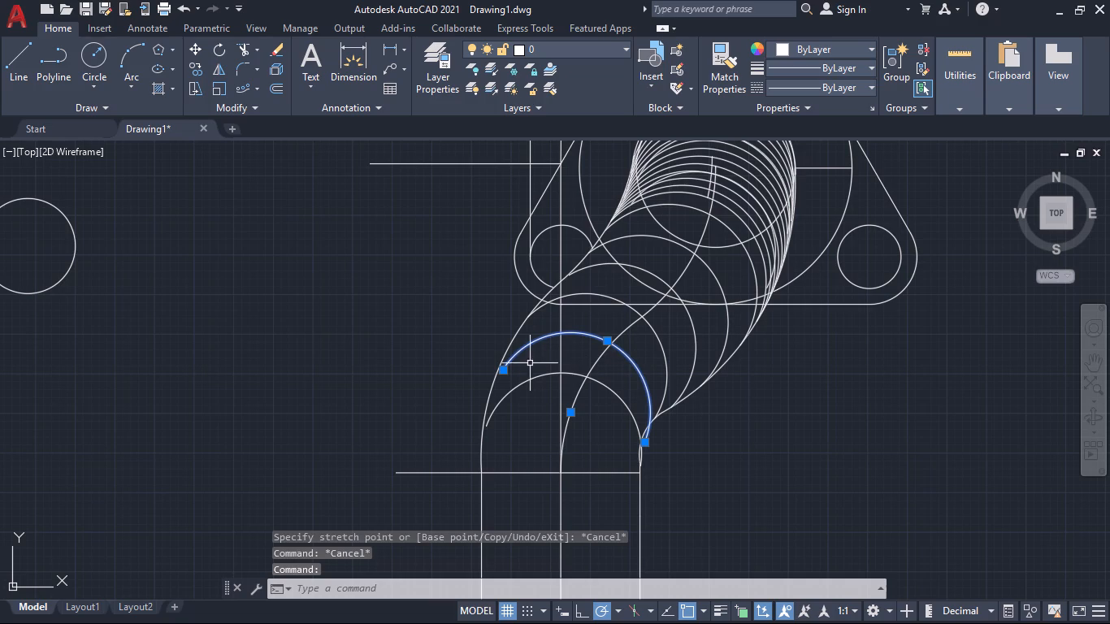
click(498, 373)
scroll(493, 376, up, 4)
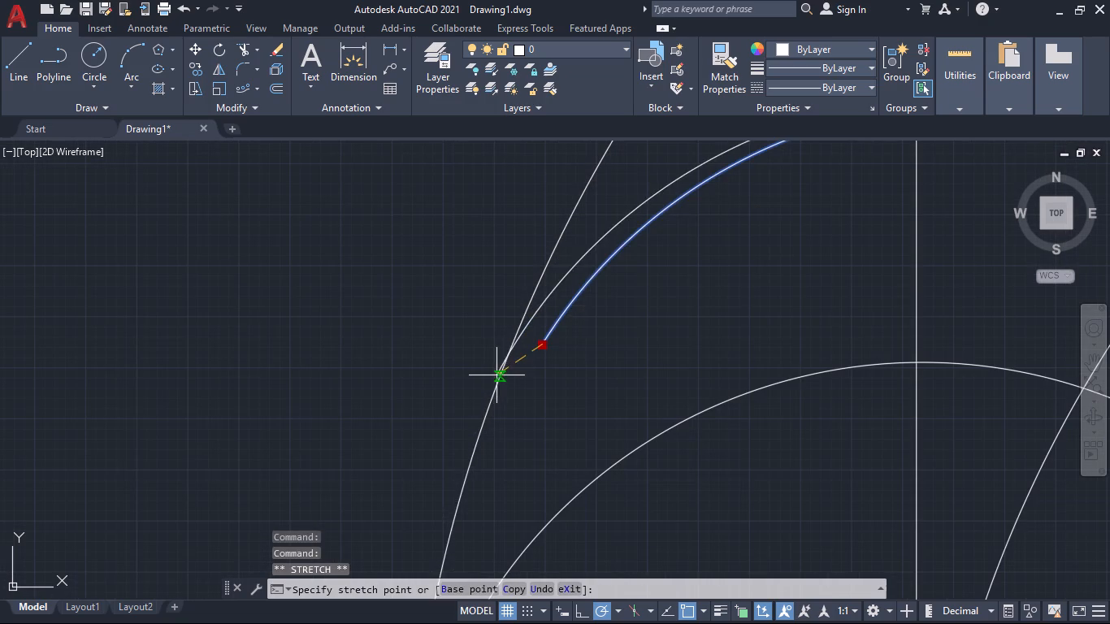
click(500, 372)
scroll(624, 379, down, 3)
middle_drag(635, 373, 496, 322)
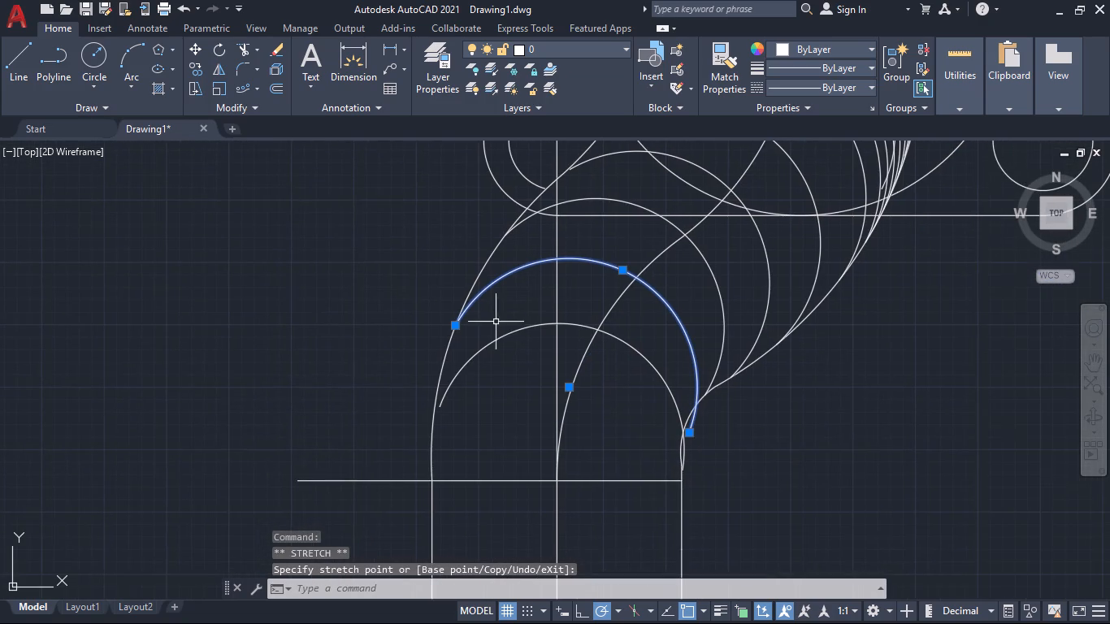
middle_drag(660, 362, 603, 266)
scroll(635, 327, up, 1)
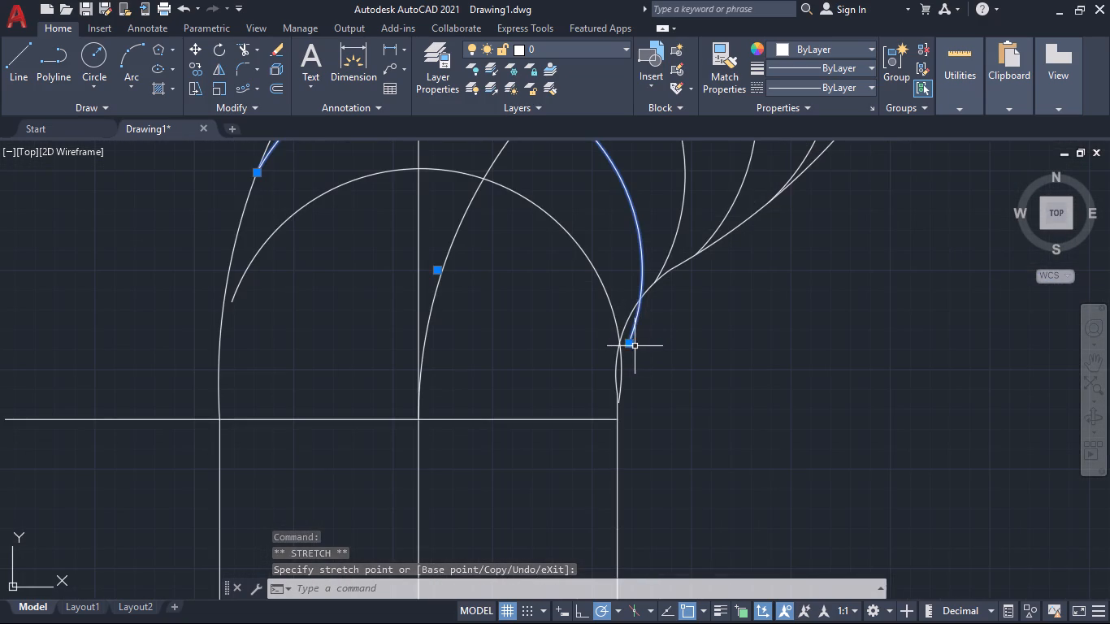
click(628, 346)
click(638, 302)
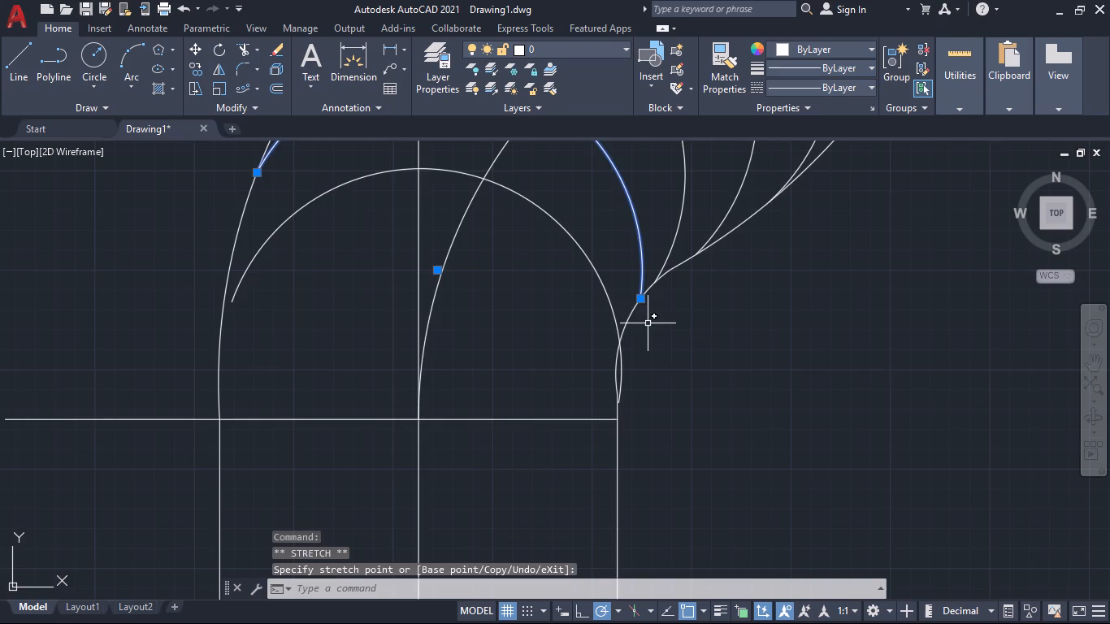
scroll(679, 358, down, 1)
middle_drag(691, 362, 700, 432)
key(Escape)
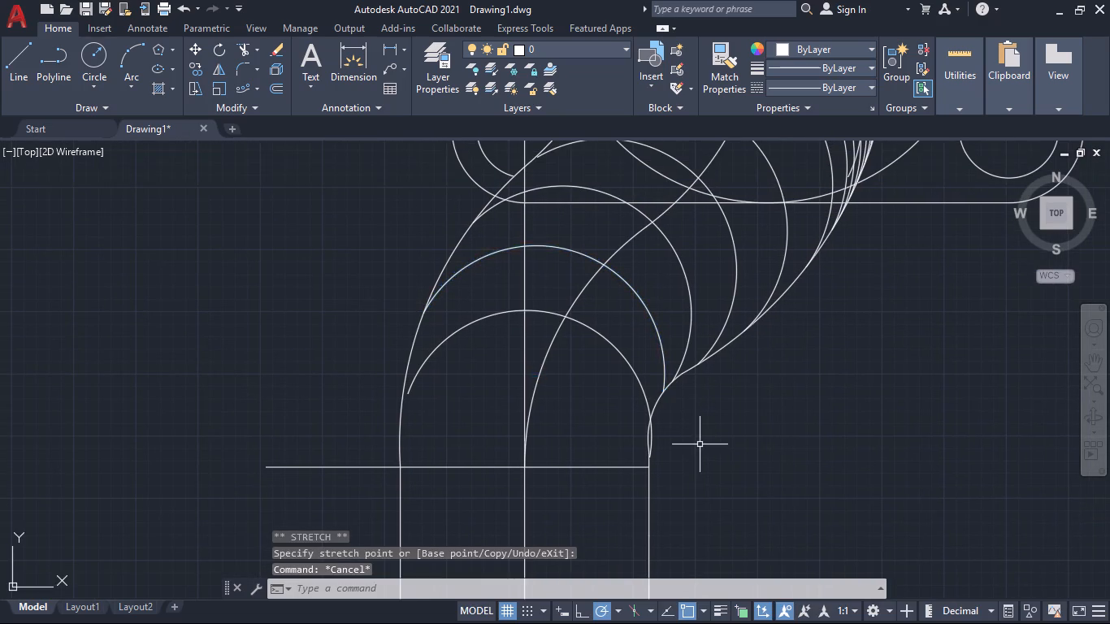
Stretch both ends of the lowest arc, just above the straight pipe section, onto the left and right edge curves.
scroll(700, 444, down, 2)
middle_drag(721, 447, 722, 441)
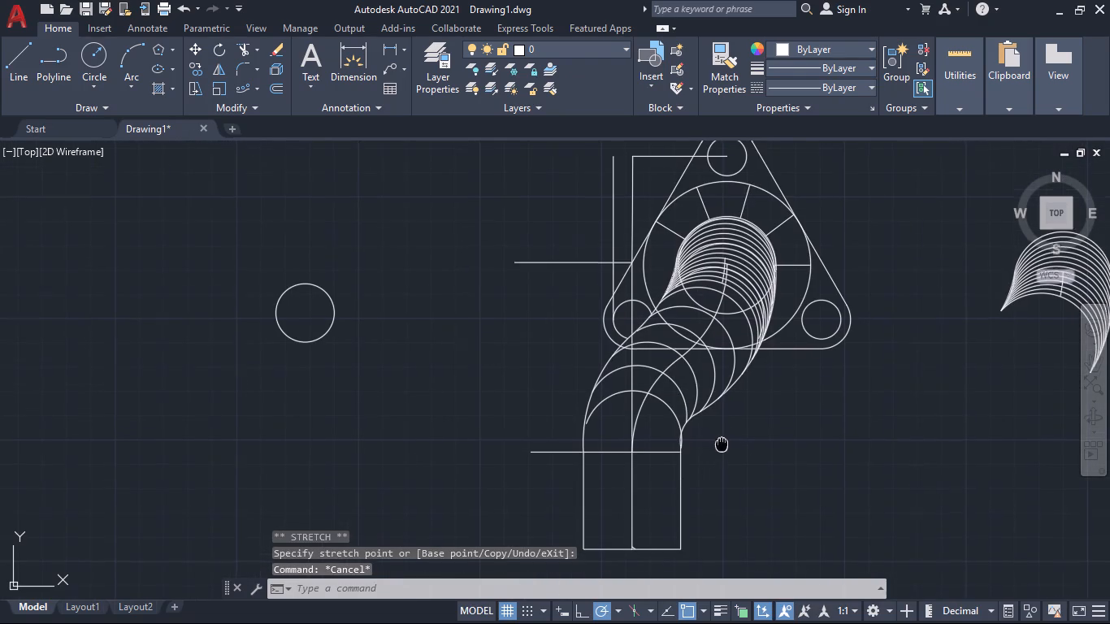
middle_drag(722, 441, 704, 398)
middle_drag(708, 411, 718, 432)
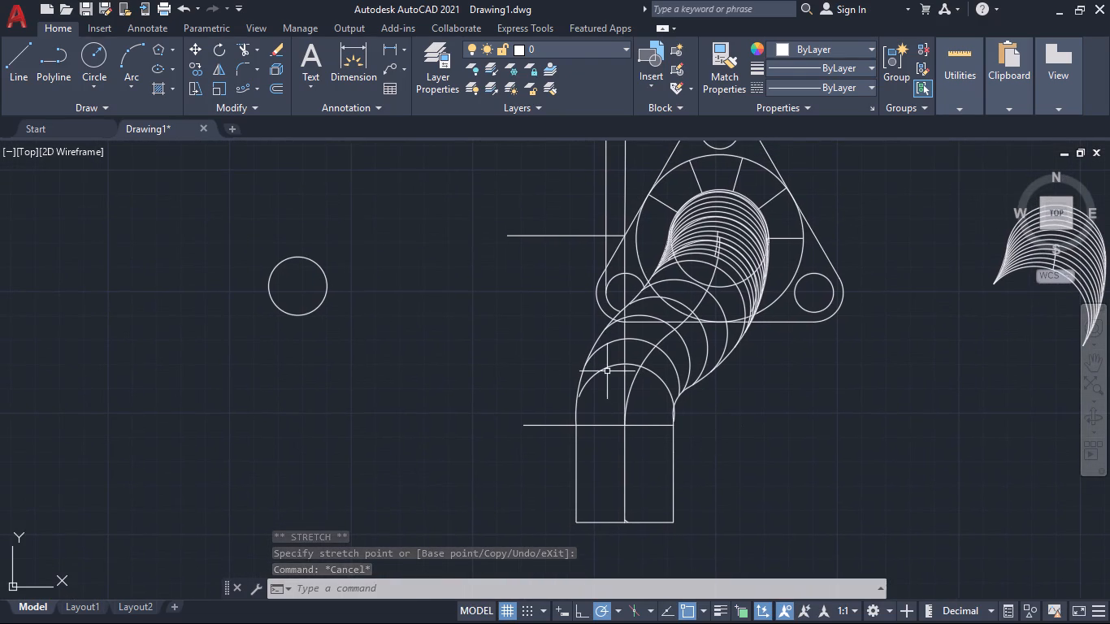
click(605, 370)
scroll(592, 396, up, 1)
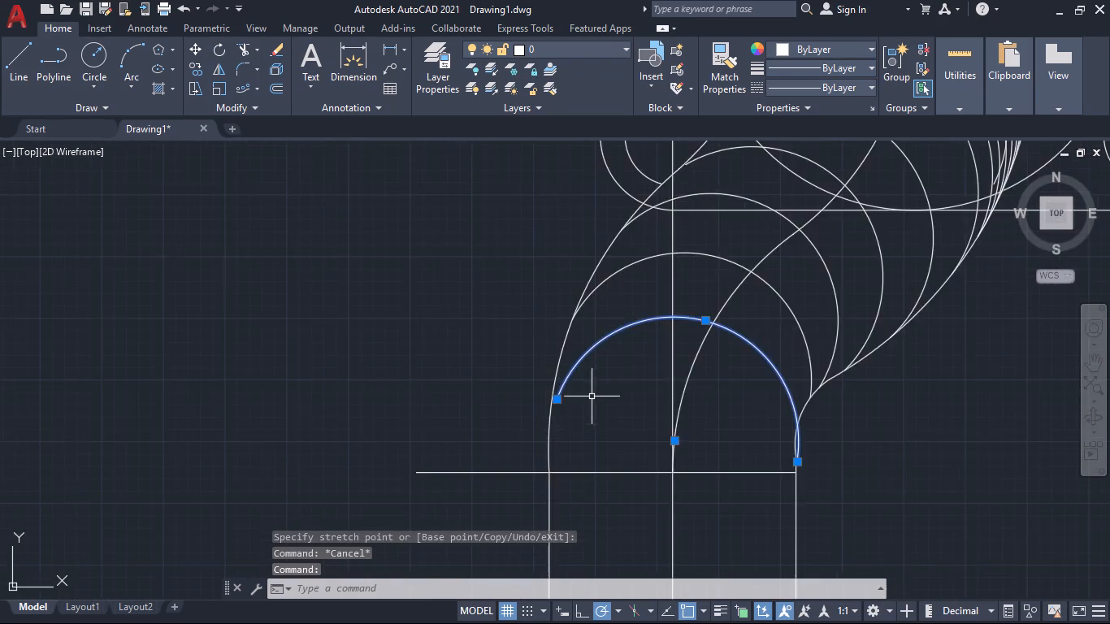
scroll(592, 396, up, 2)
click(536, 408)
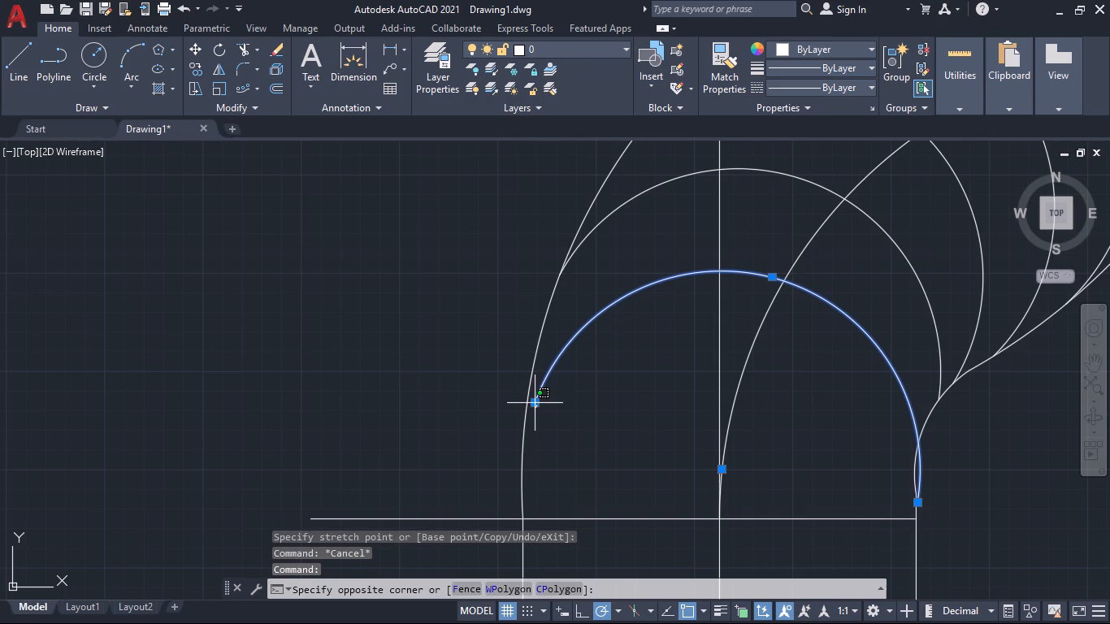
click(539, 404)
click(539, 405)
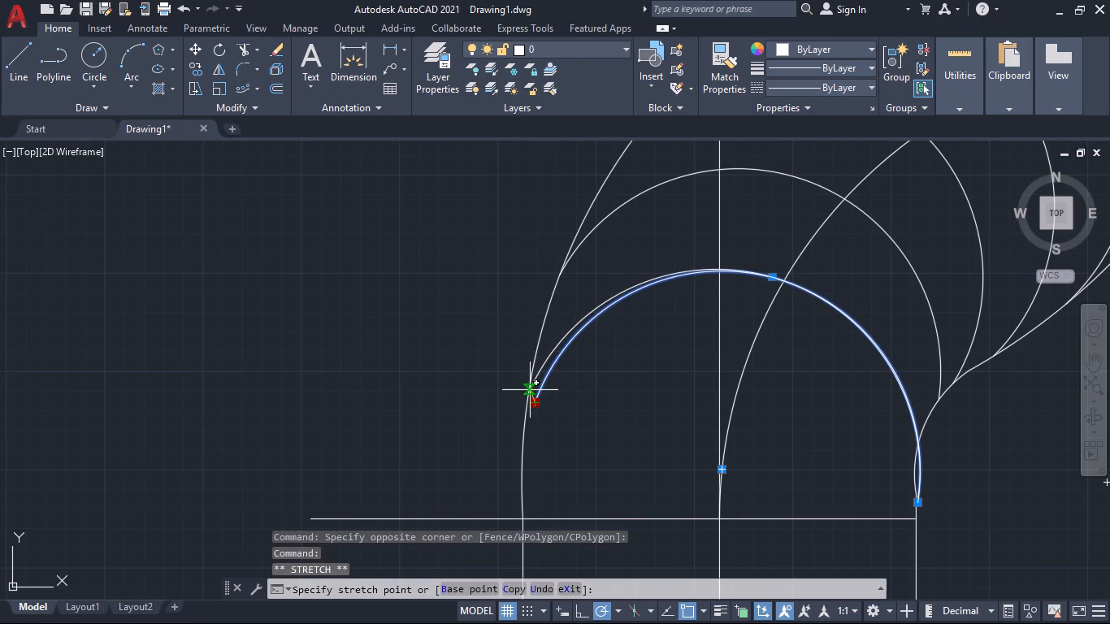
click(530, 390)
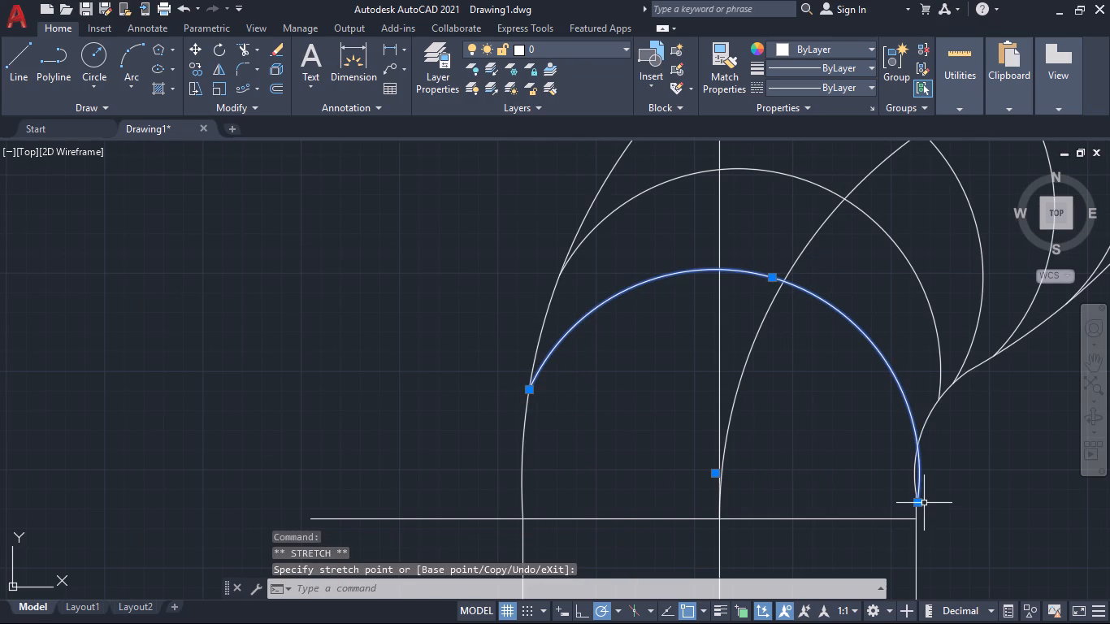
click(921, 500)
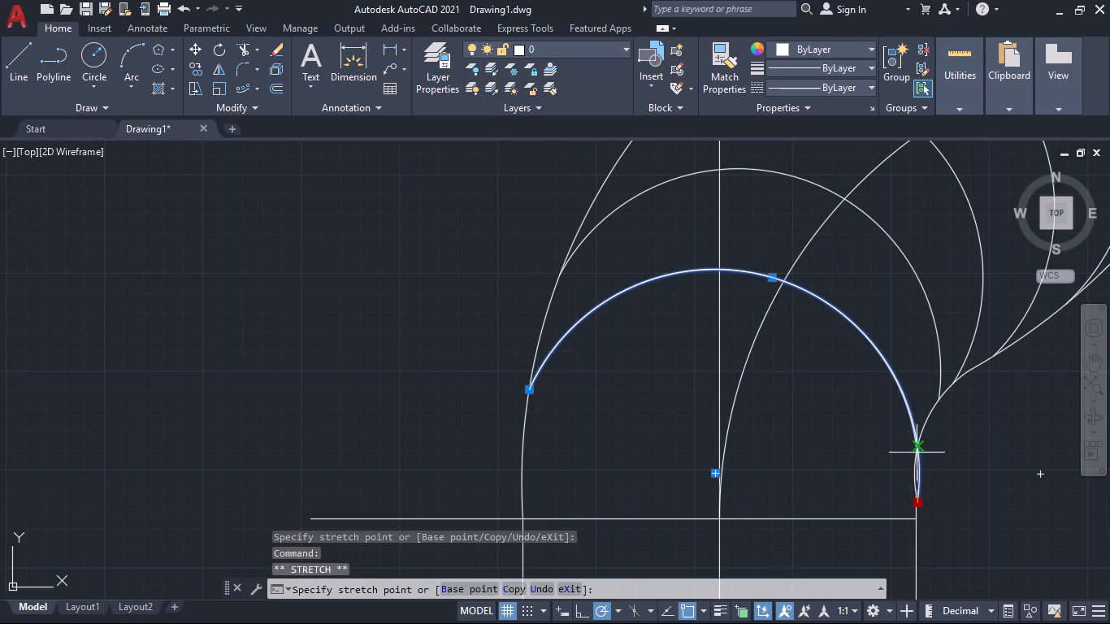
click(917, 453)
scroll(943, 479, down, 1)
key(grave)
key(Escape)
Delete the lowest arc of the pipe bend, just above the straight section.
scroll(952, 478, down, 1)
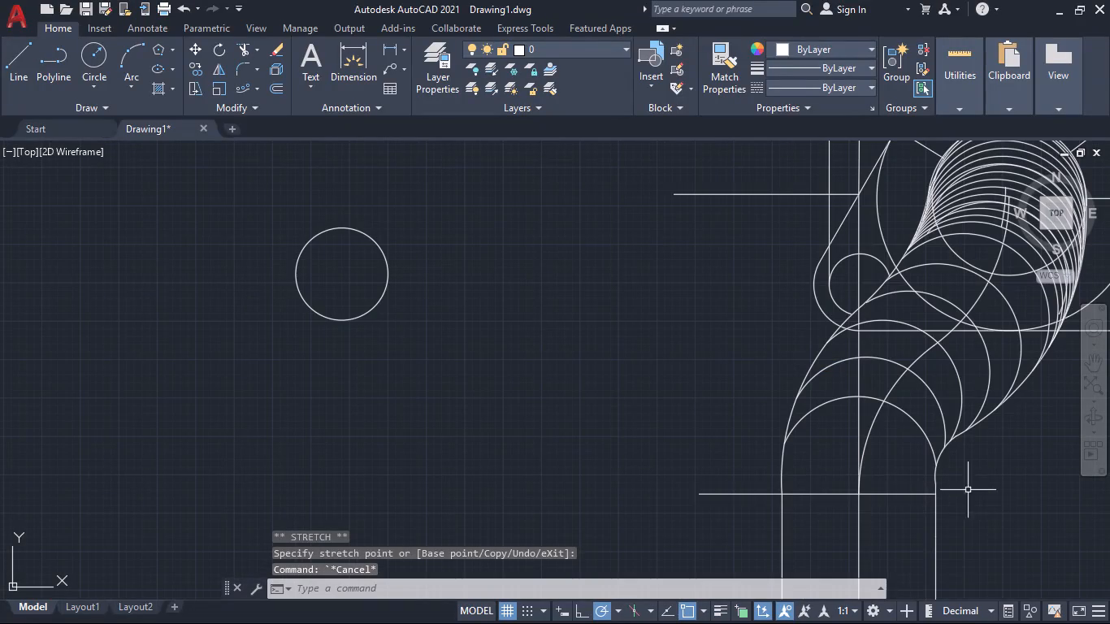
scroll(991, 503, down, 1)
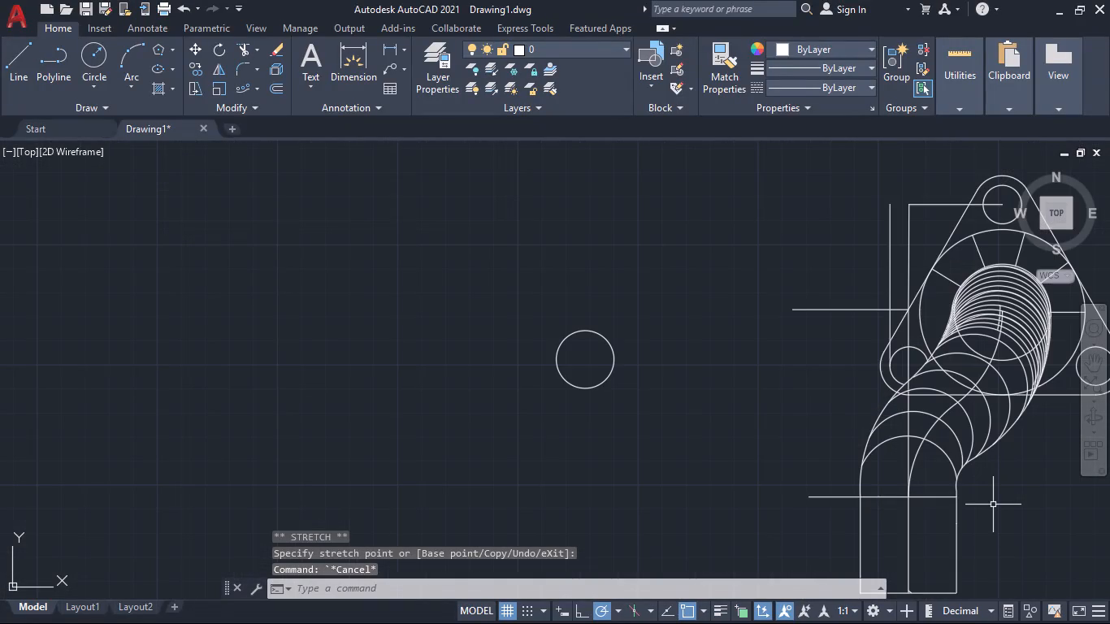
middle_drag(1025, 515, 881, 441)
scroll(879, 441, down, 1)
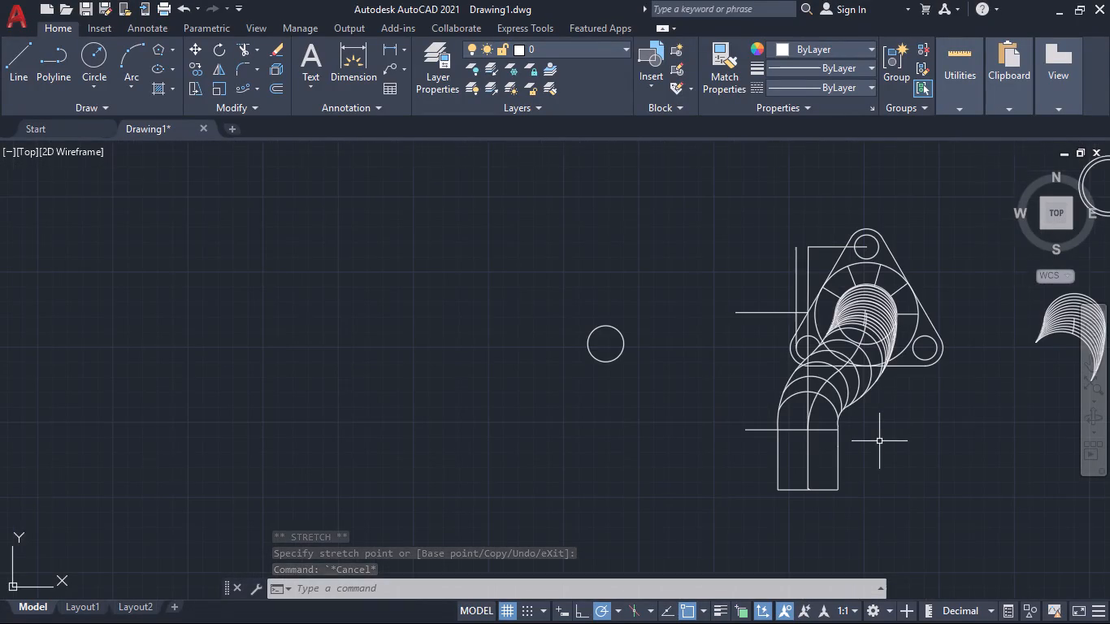
middle_drag(886, 433, 841, 461)
click(782, 427)
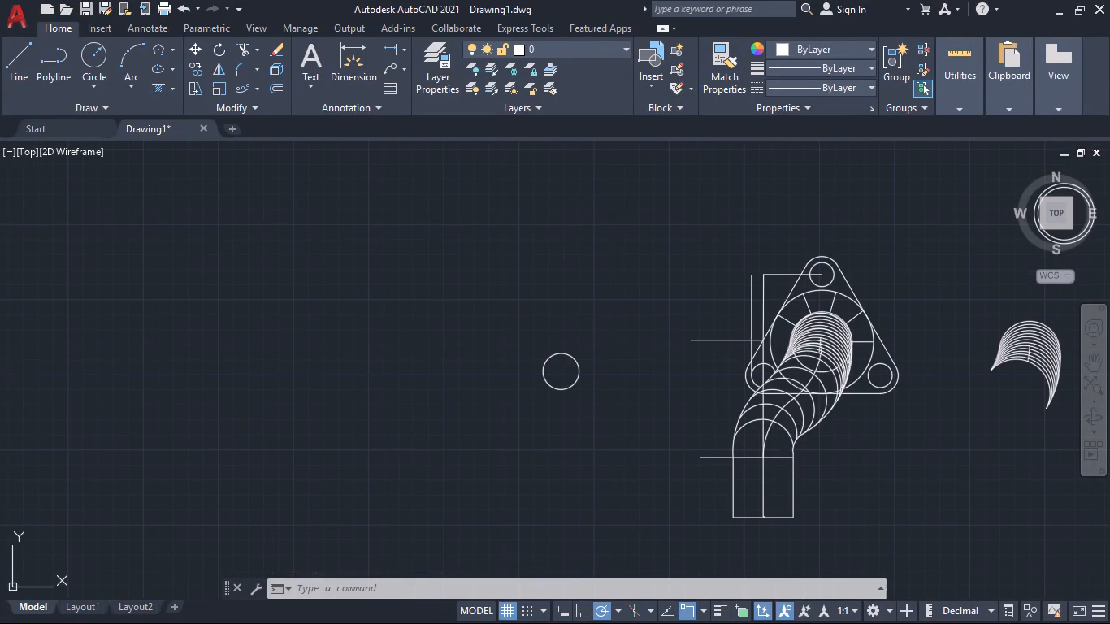
key(Delete)
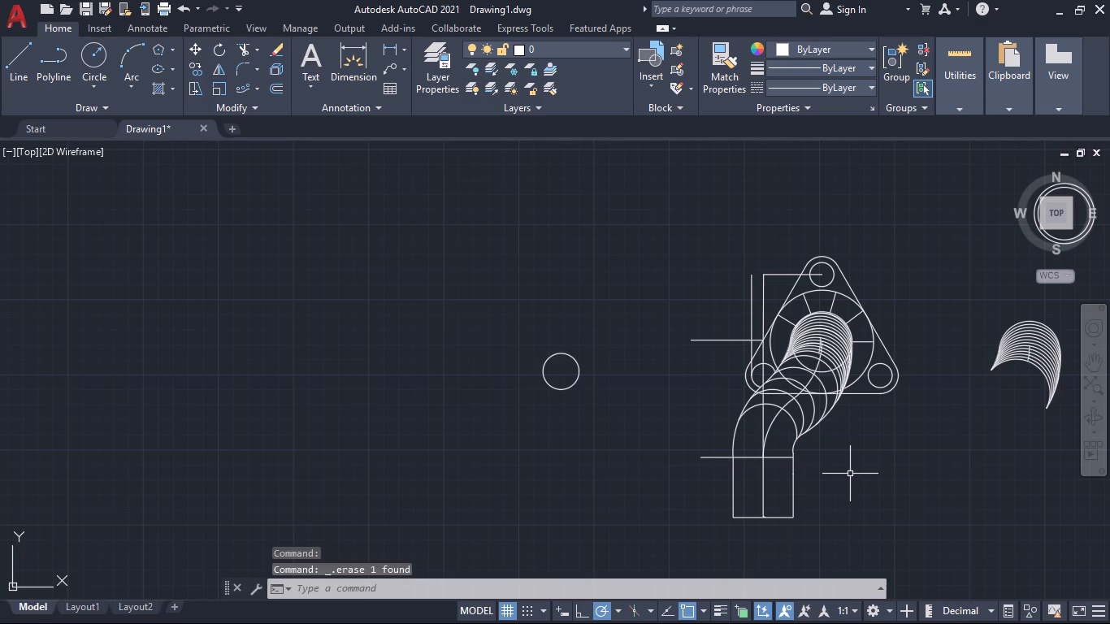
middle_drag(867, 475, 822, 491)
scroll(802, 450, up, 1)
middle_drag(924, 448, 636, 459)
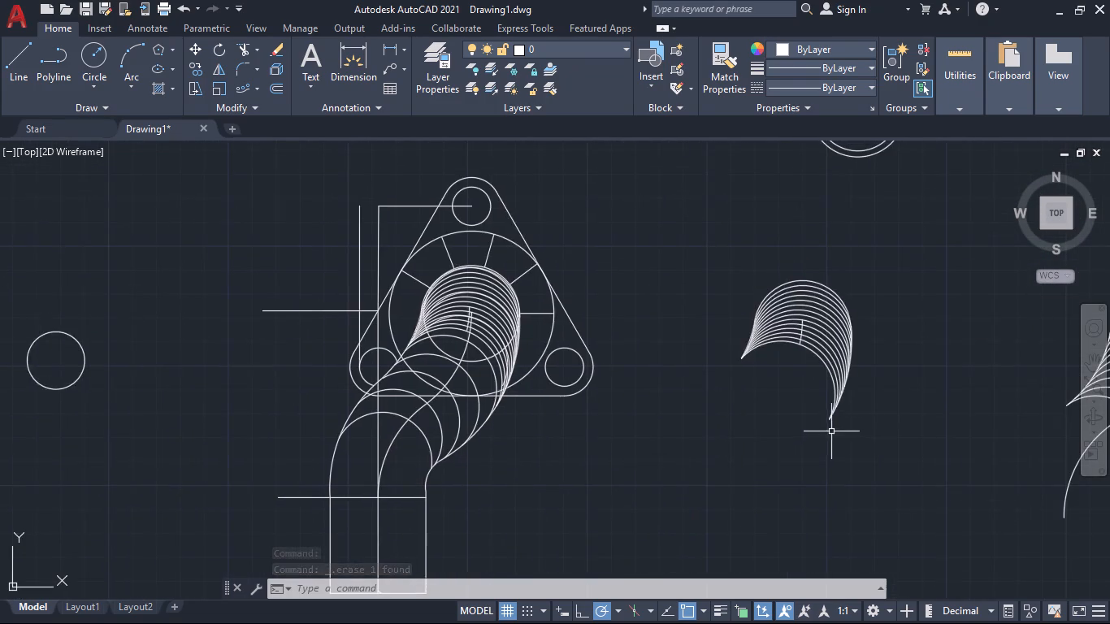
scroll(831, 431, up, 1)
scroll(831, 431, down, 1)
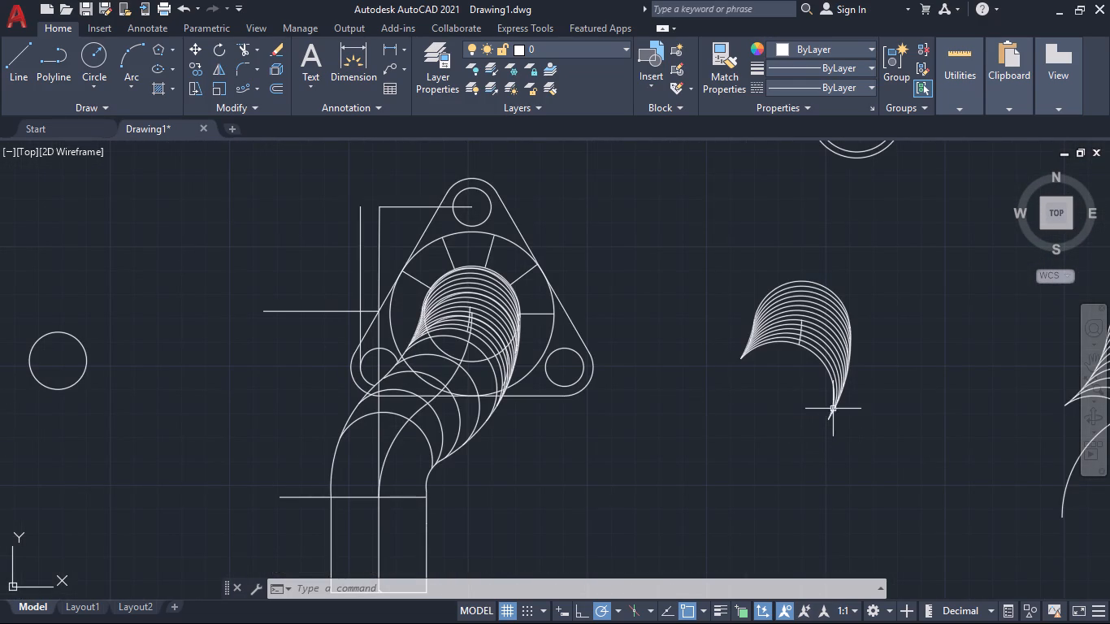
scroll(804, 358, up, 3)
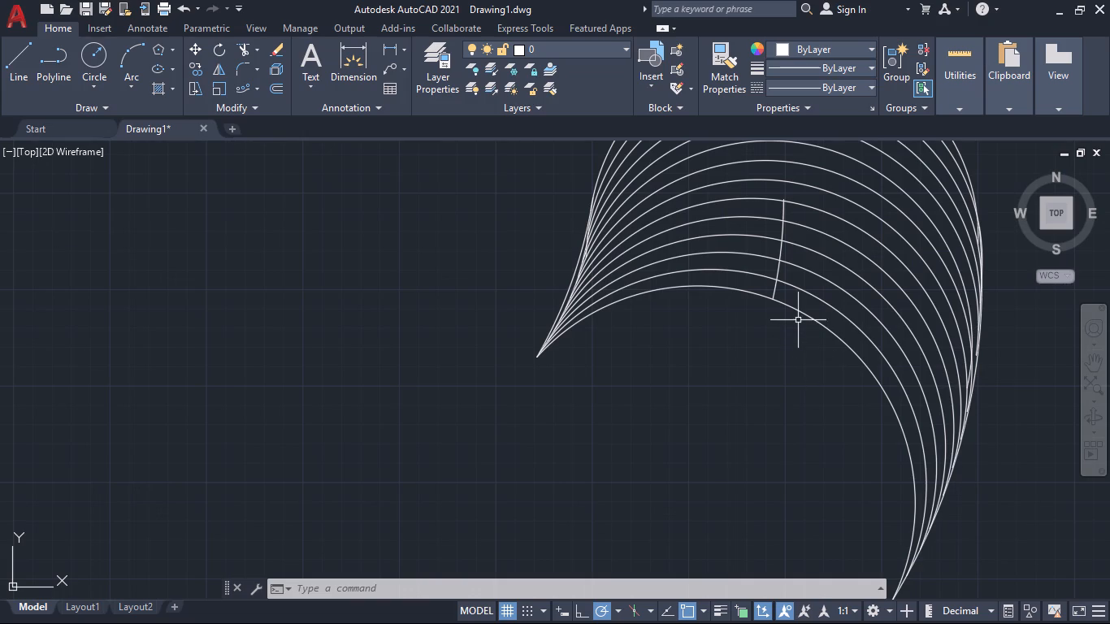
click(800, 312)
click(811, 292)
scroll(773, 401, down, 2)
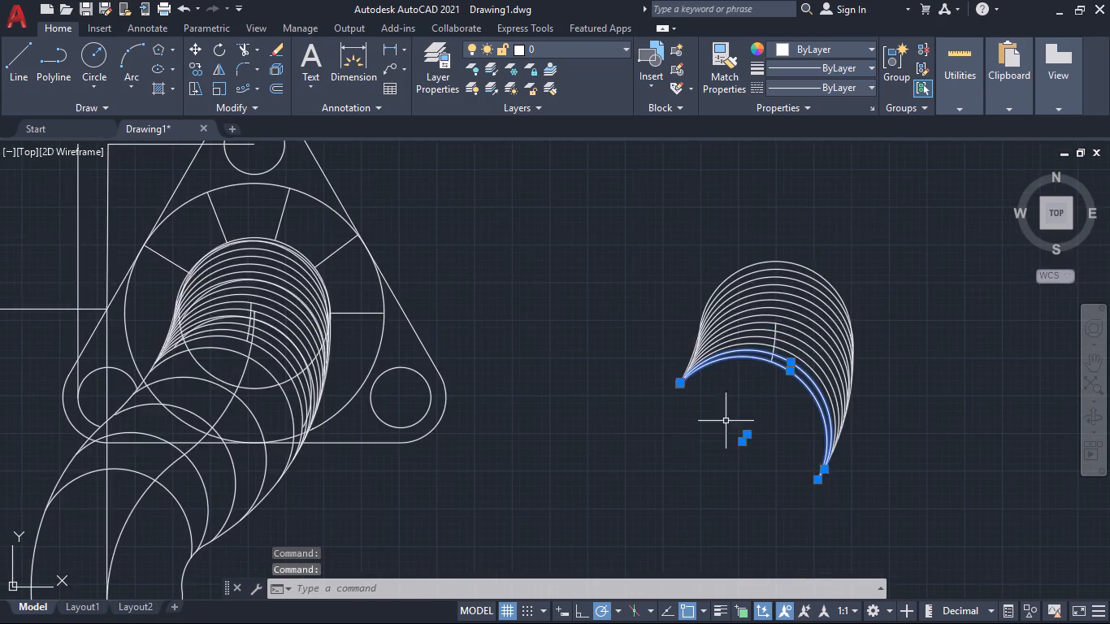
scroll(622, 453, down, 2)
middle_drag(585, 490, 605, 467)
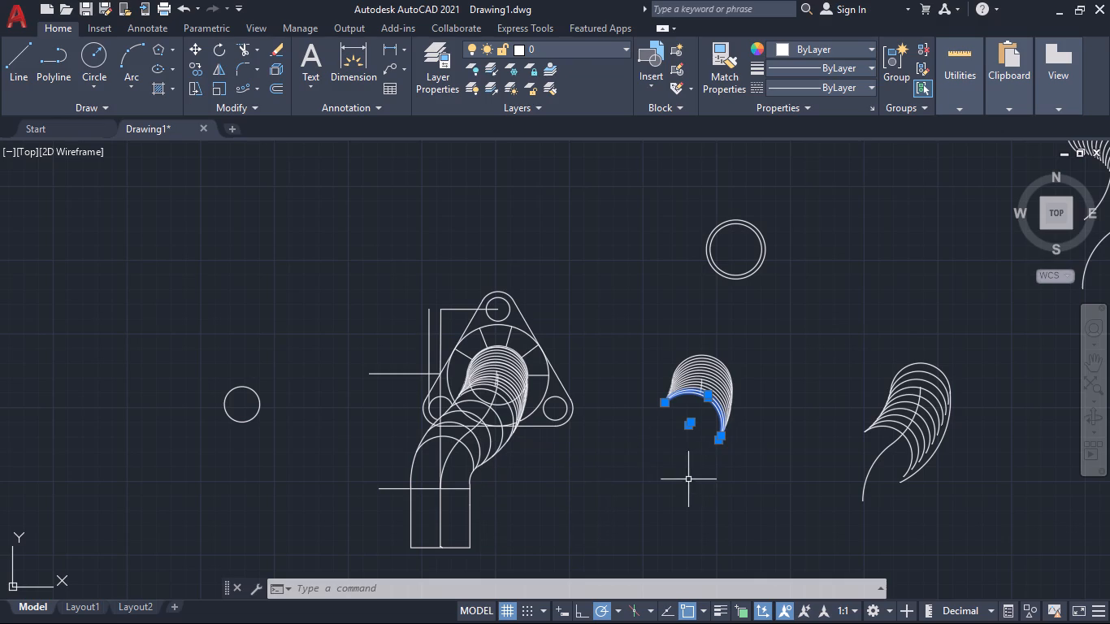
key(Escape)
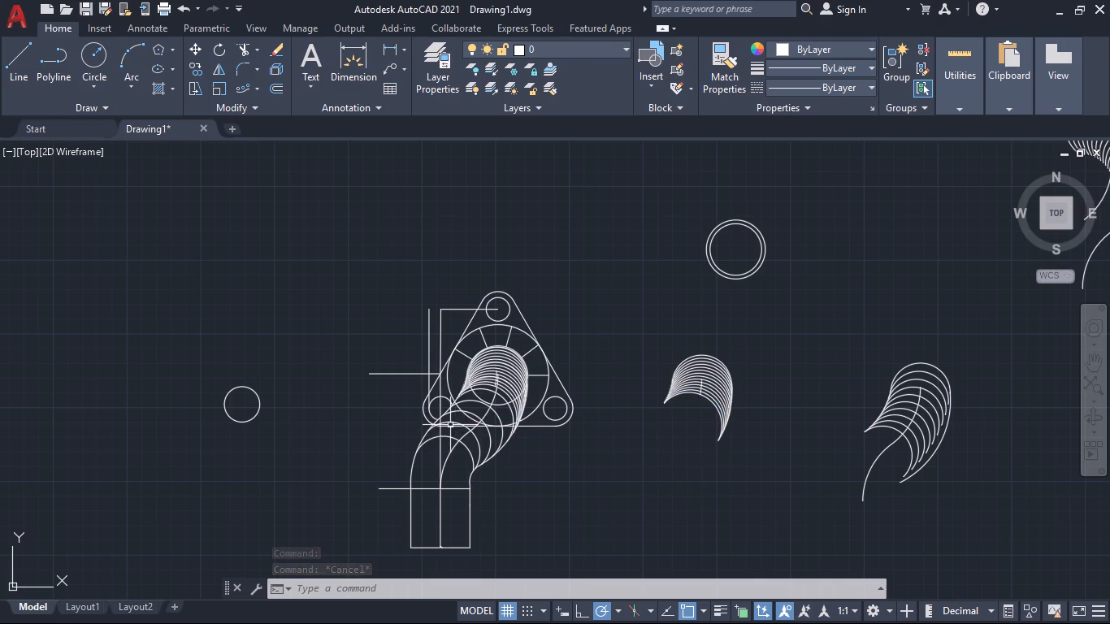
Delete the third widely spaced arc below the copied arc set on the pipe bend.
scroll(450, 425, up, 2)
click(457, 390)
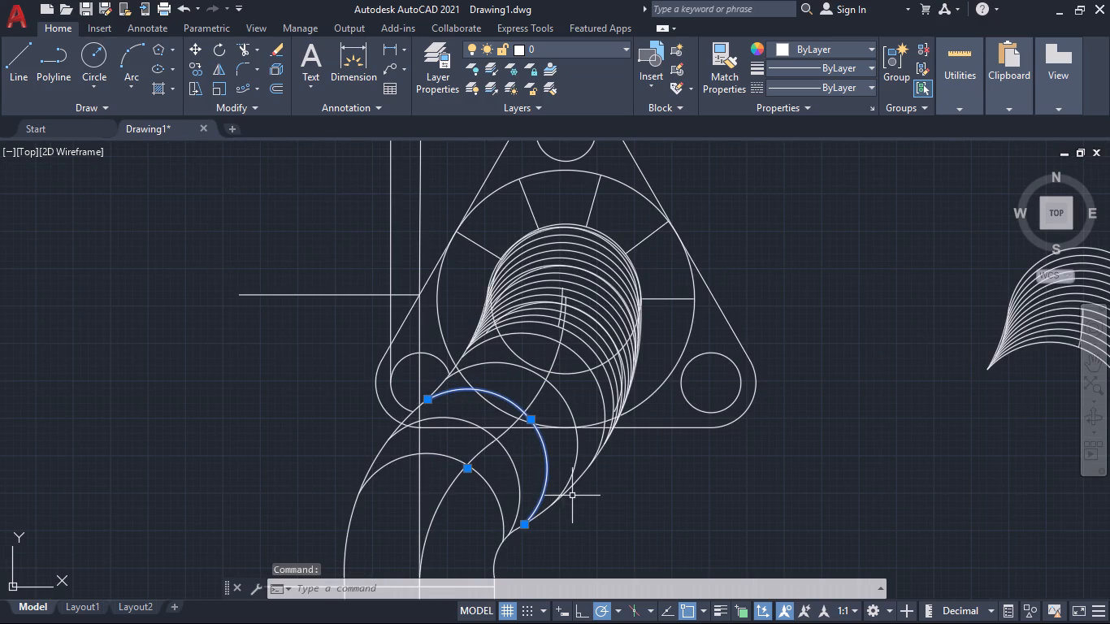
key(Delete)
Copy the three lowest arcs of the separate arc set beside the flange to the clipboard.
middle_drag(868, 520, 731, 463)
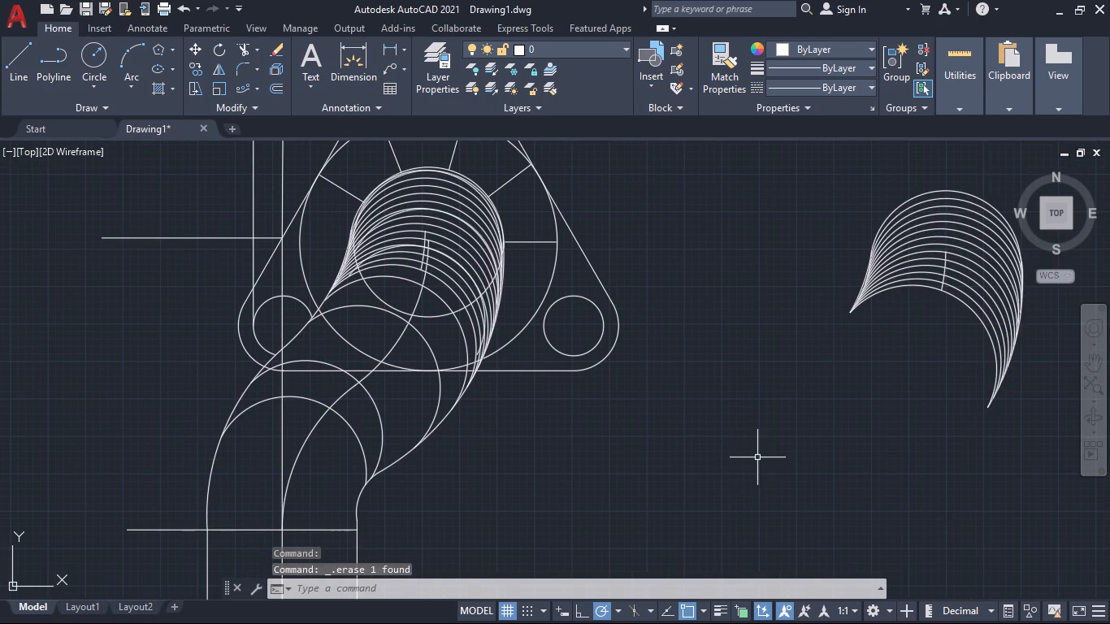
scroll(755, 458, down, 1)
middle_drag(769, 444, 680, 463)
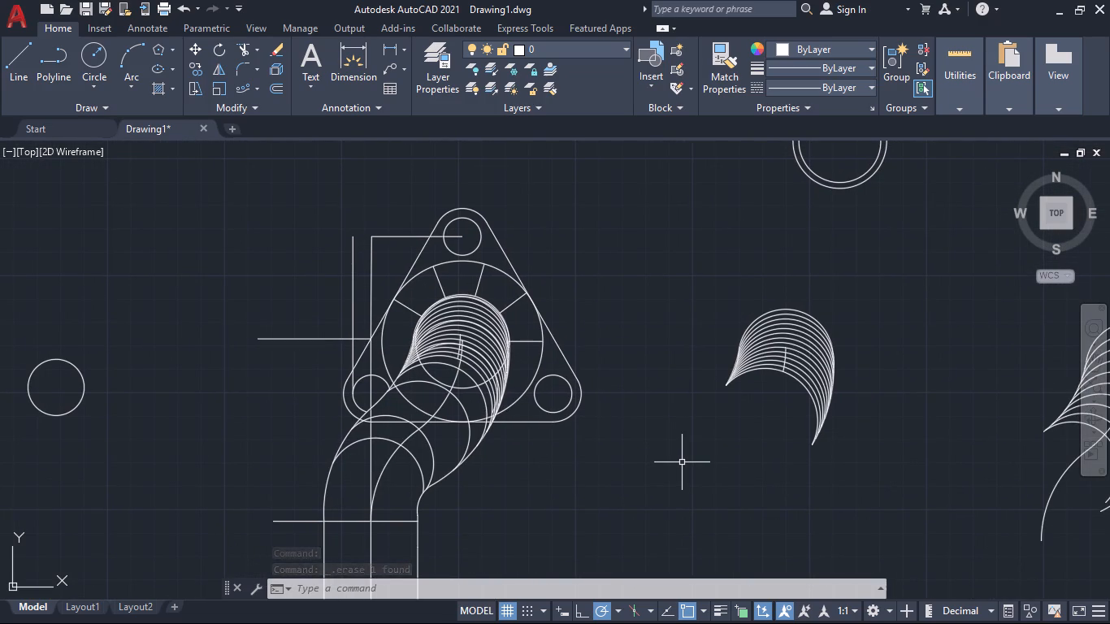
scroll(776, 379, up, 3)
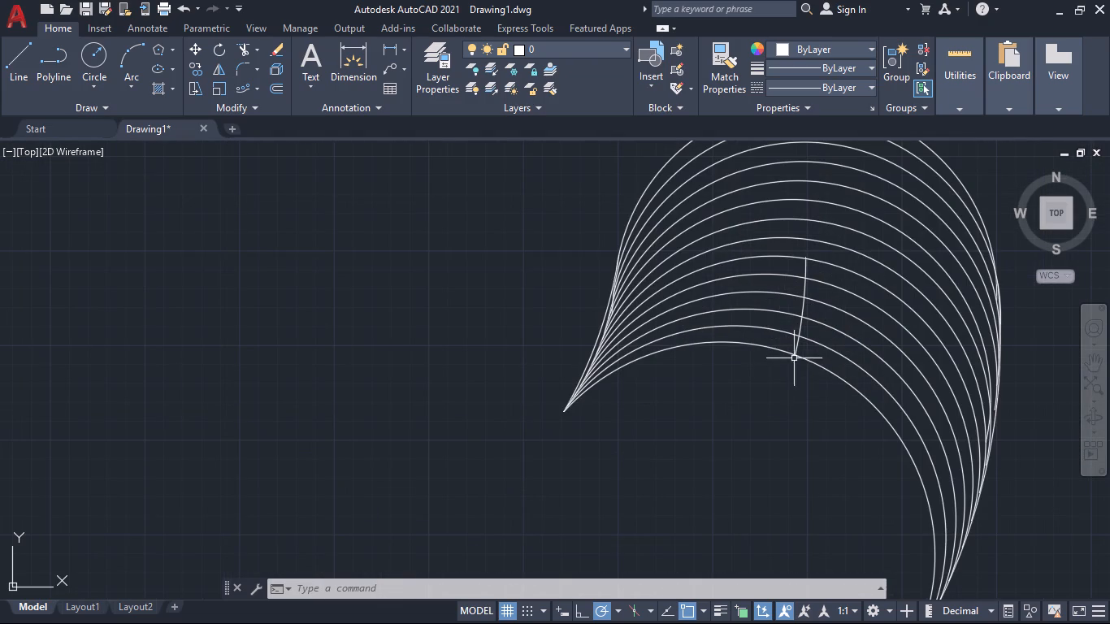
click(807, 362)
click(818, 339)
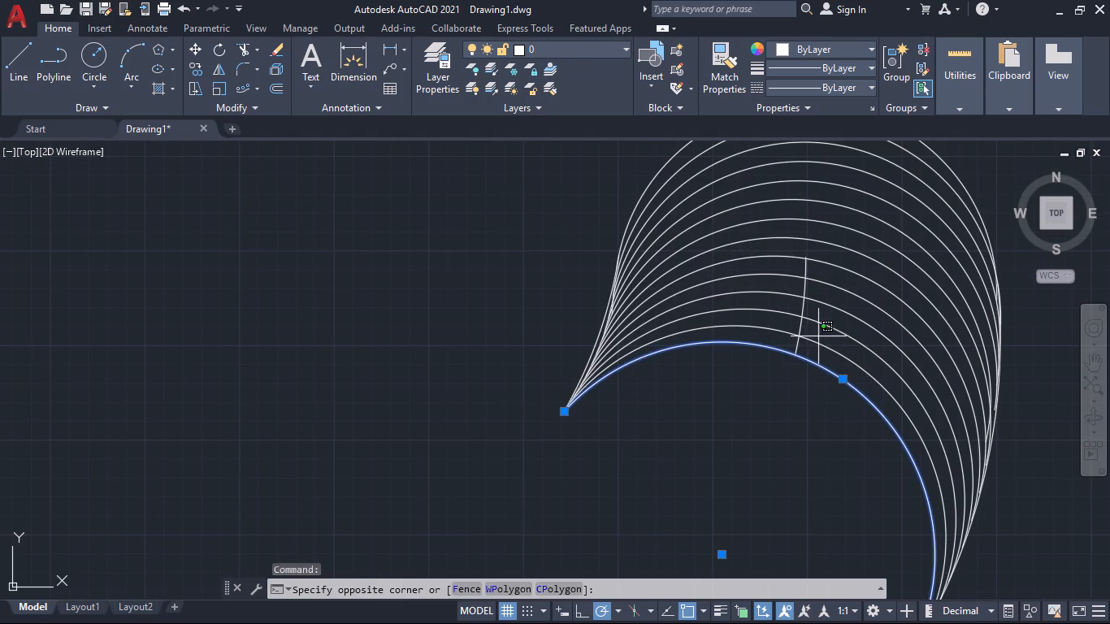
double_click(820, 323)
click(814, 340)
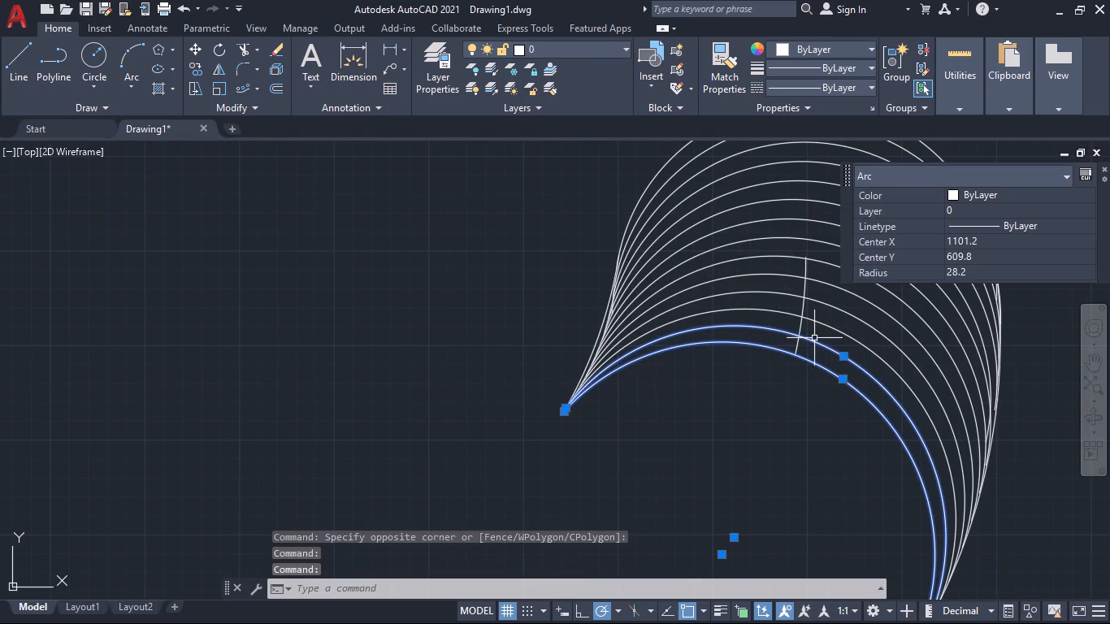
click(818, 324)
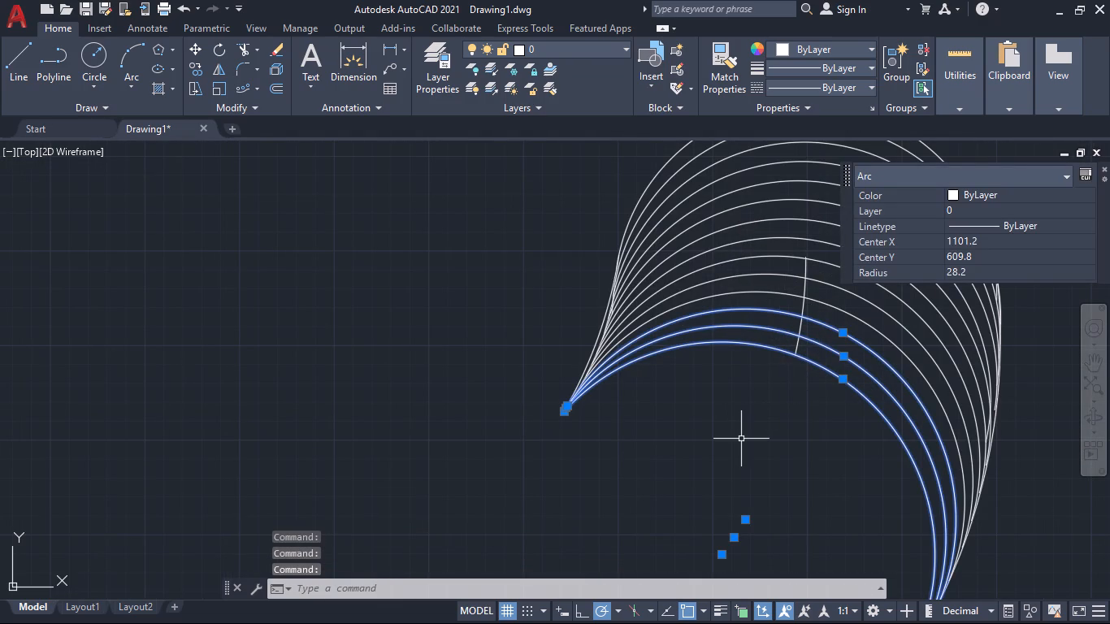
middle_drag(739, 441, 661, 409)
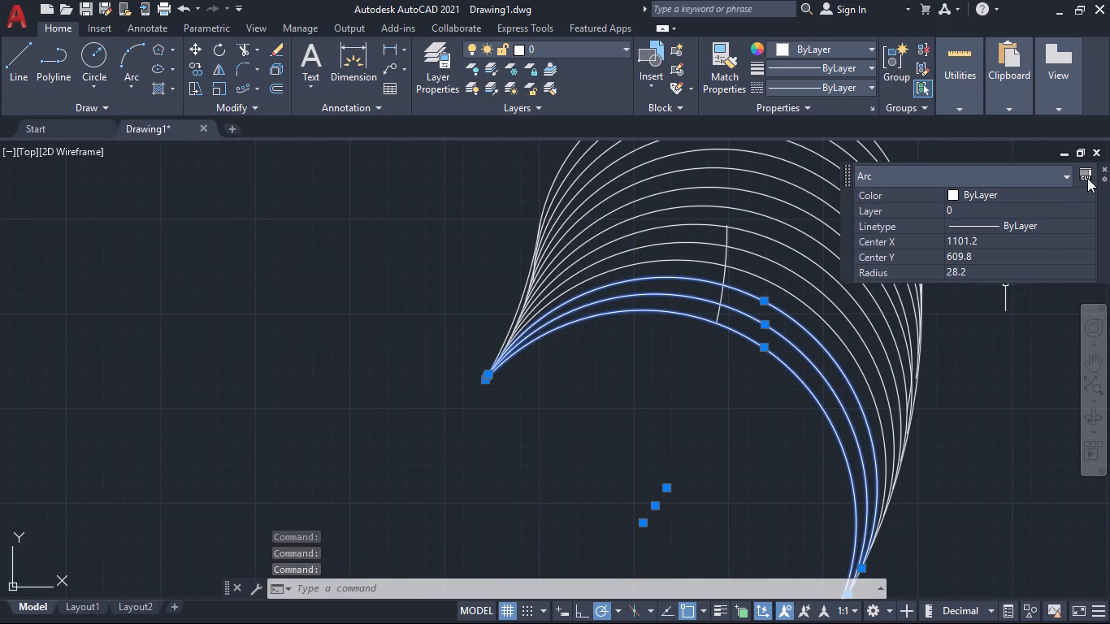
click(1103, 169)
middle_drag(784, 444, 720, 396)
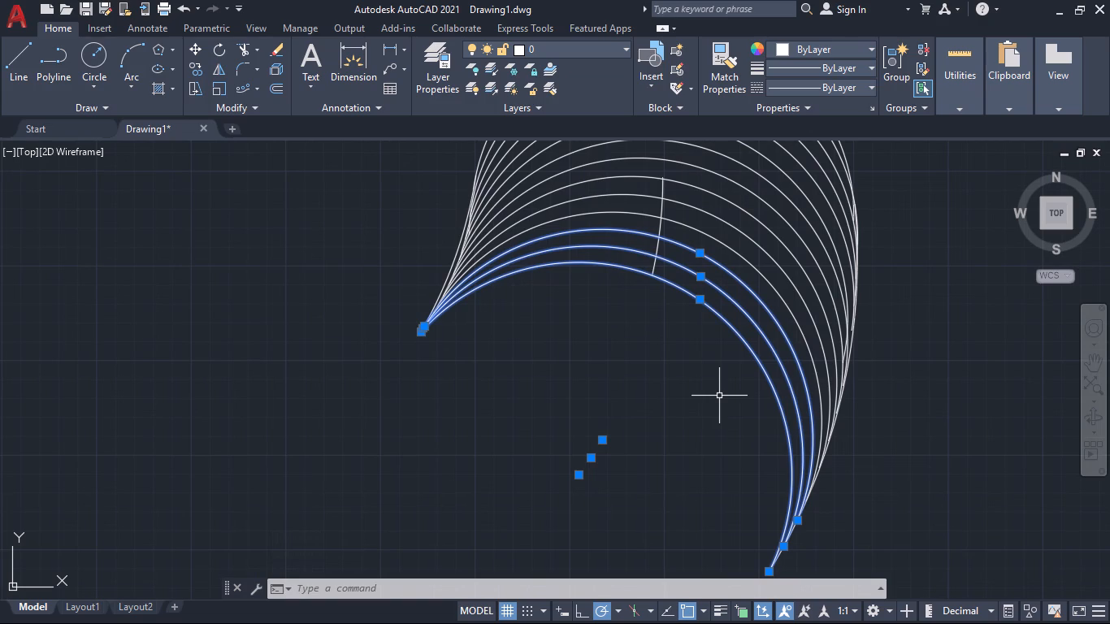
scroll(557, 402, down, 1)
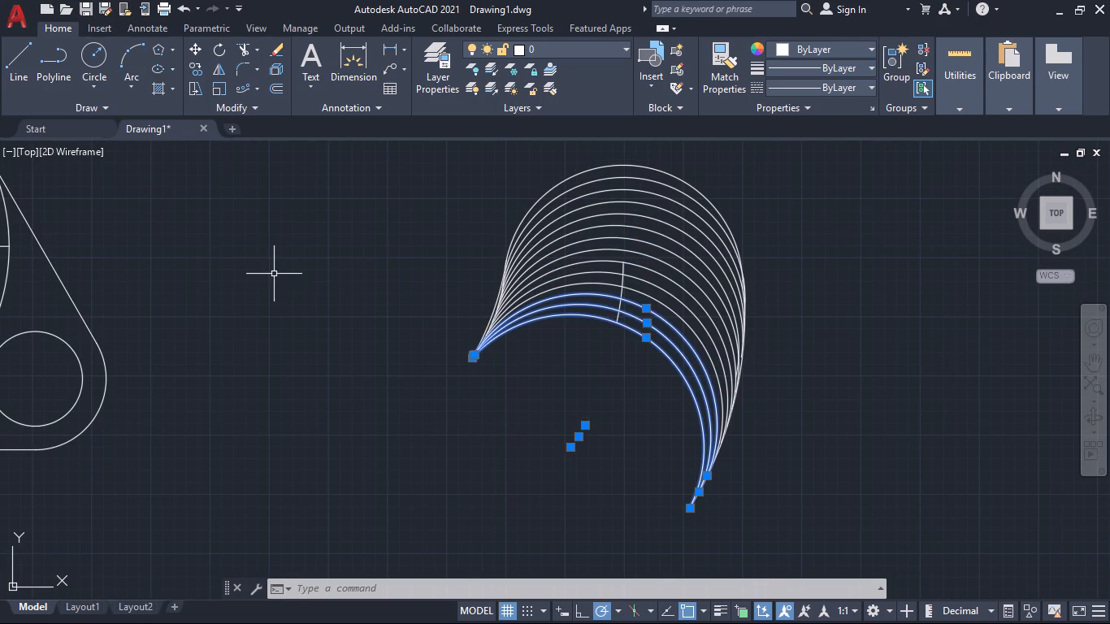
middle_drag(343, 290, 503, 342)
scroll(385, 323, down, 1)
middle_drag(422, 335, 572, 321)
middle_drag(607, 410, 570, 329)
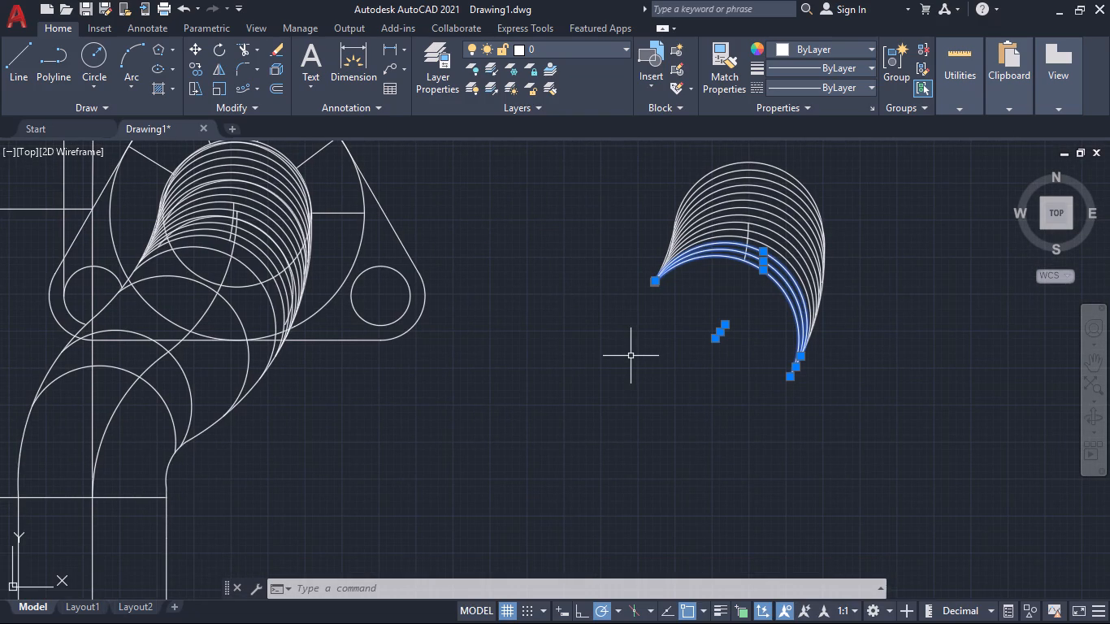
key(ctrl+c)
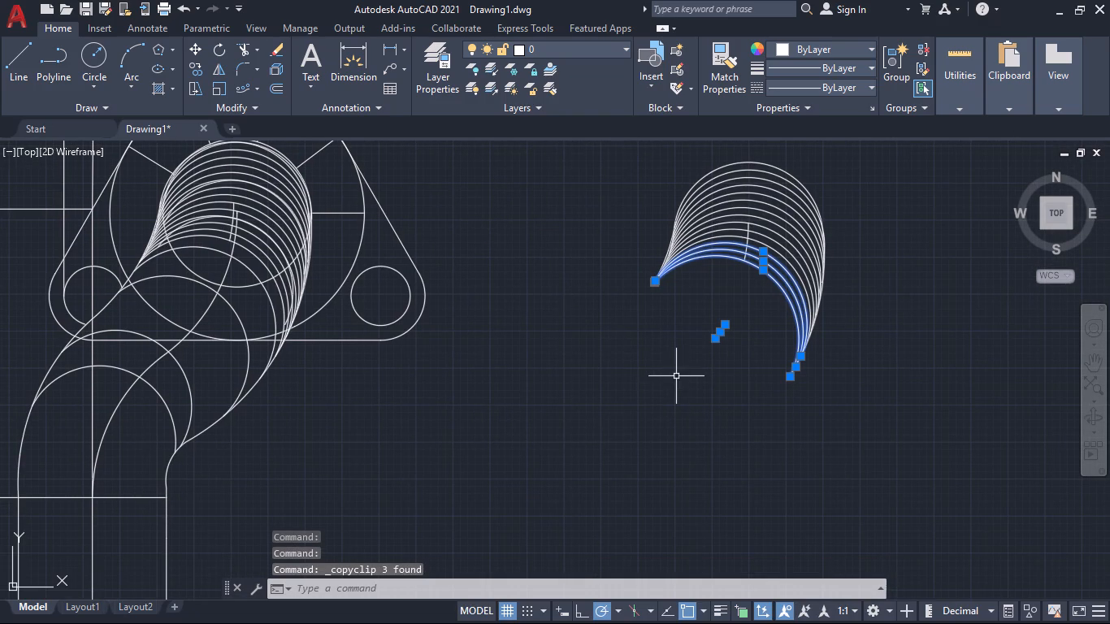
Paste the three copied arcs onto the pipe bend, just below the second widely spaced arc.
click(527, 427)
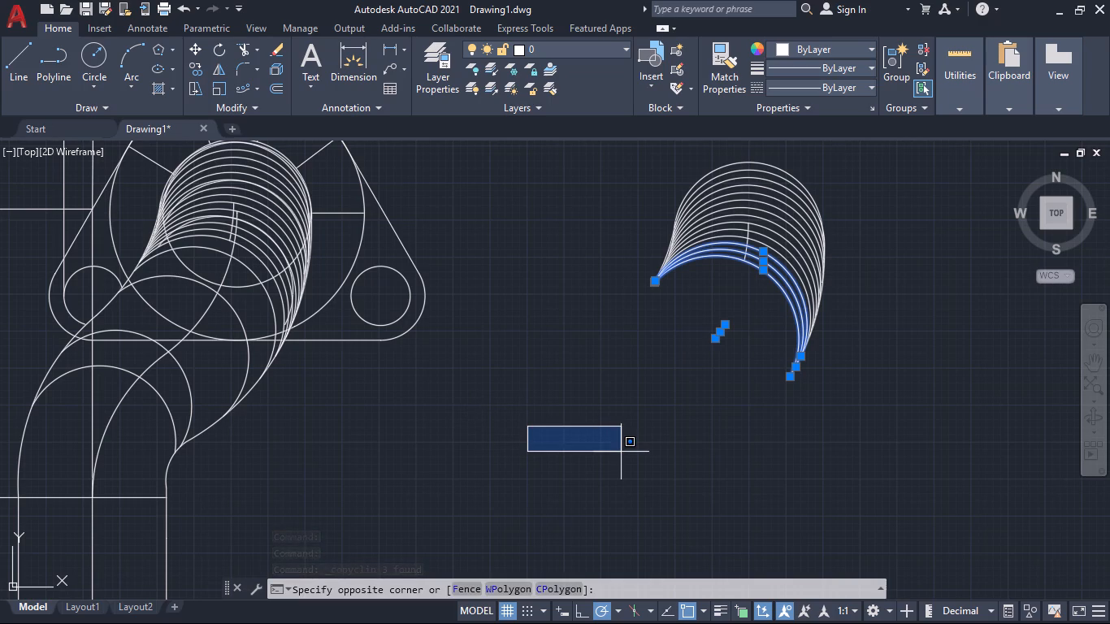
key(ctrl+v)
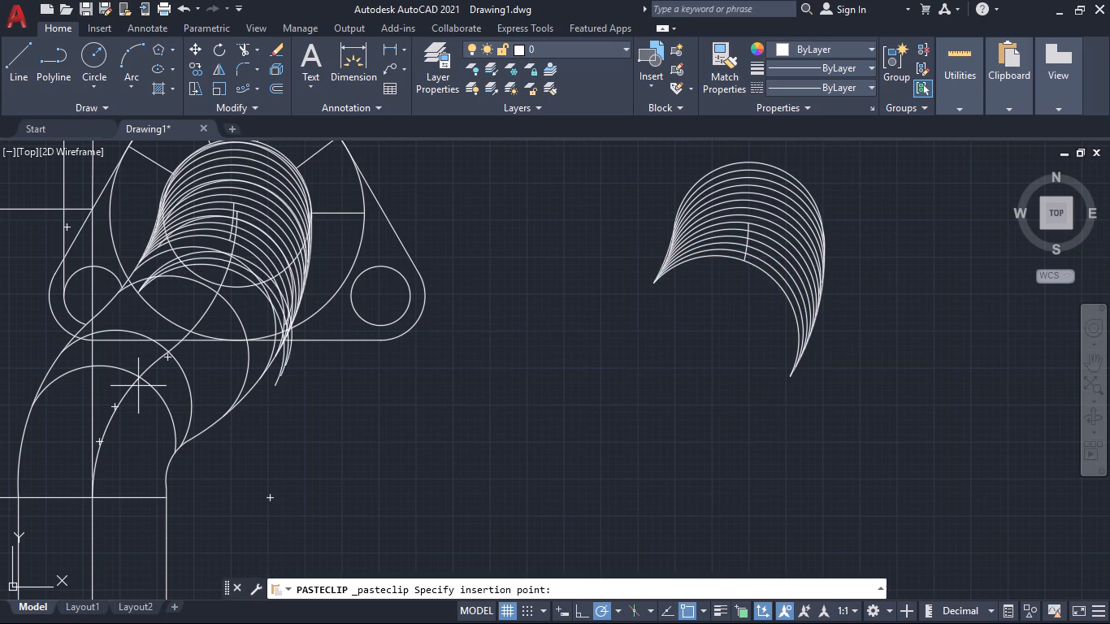
click(85, 419)
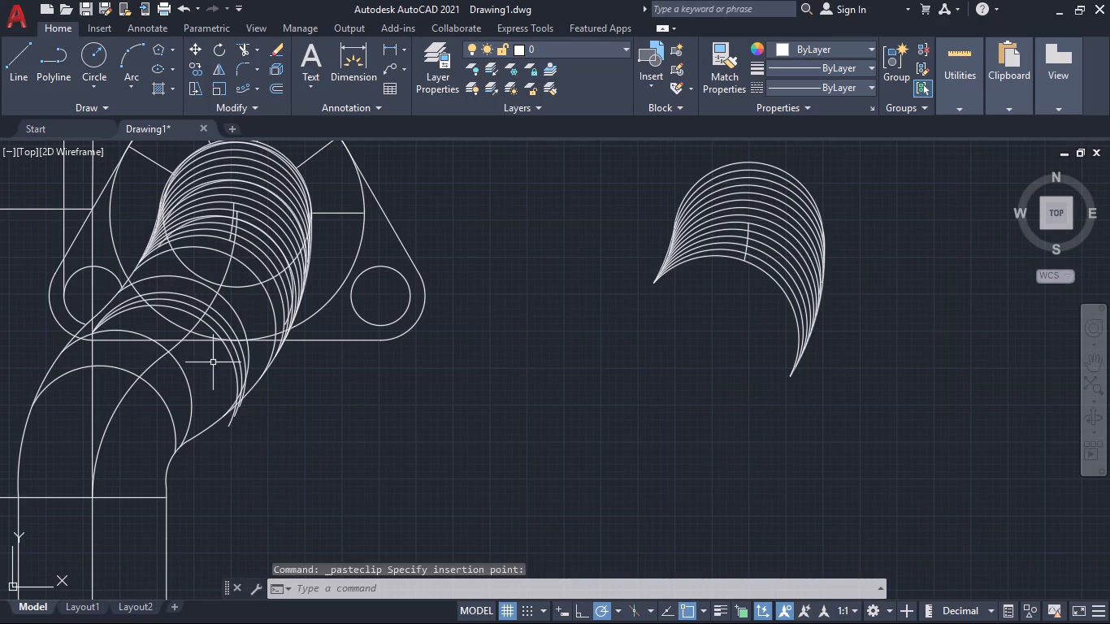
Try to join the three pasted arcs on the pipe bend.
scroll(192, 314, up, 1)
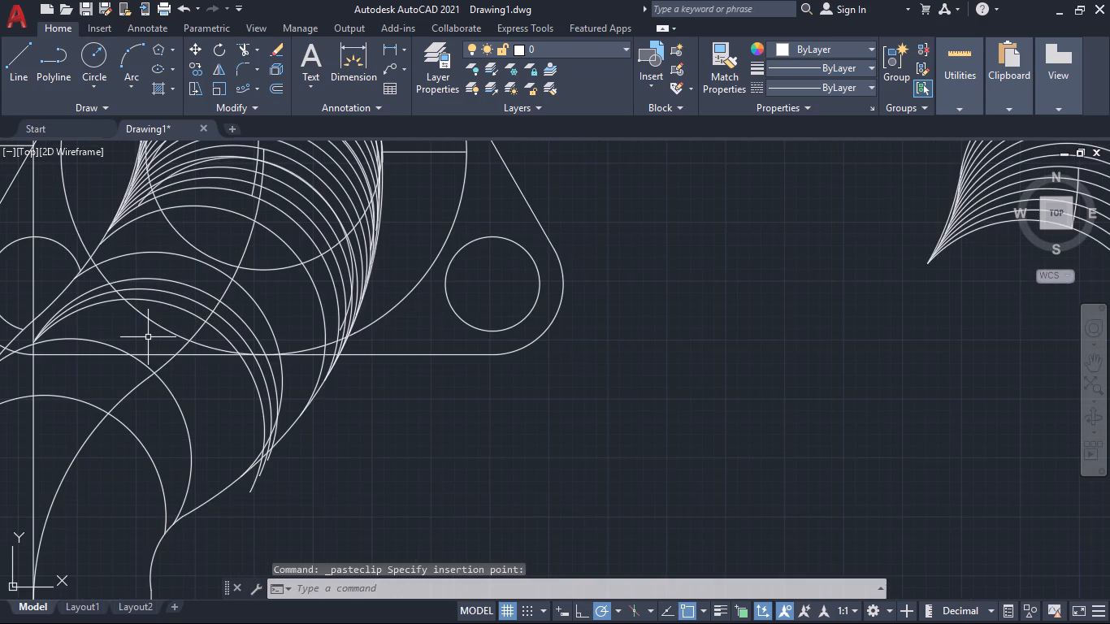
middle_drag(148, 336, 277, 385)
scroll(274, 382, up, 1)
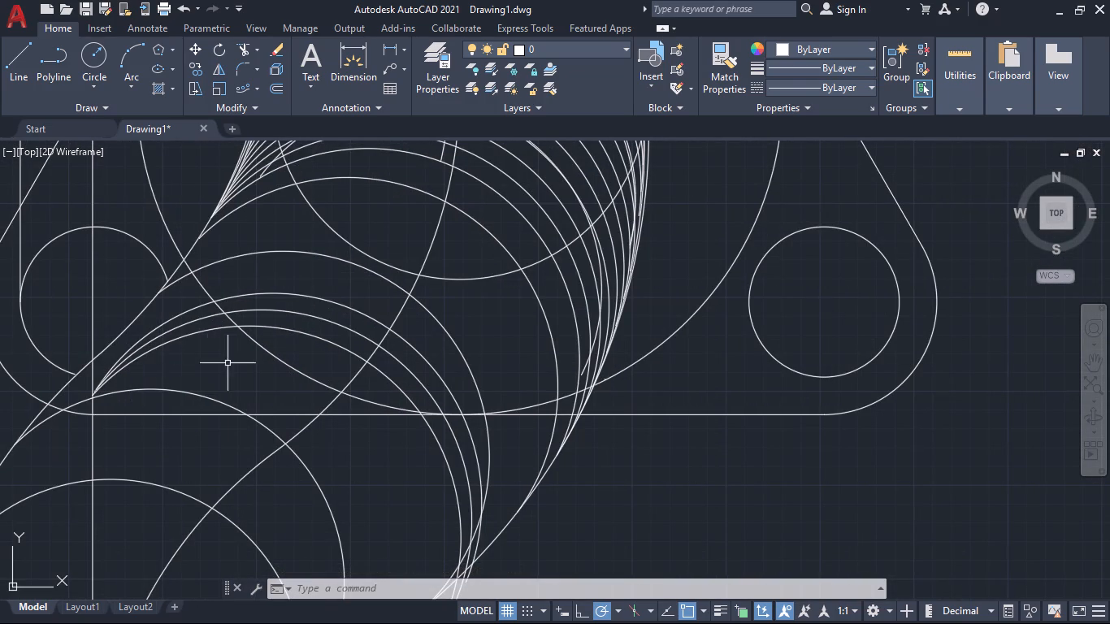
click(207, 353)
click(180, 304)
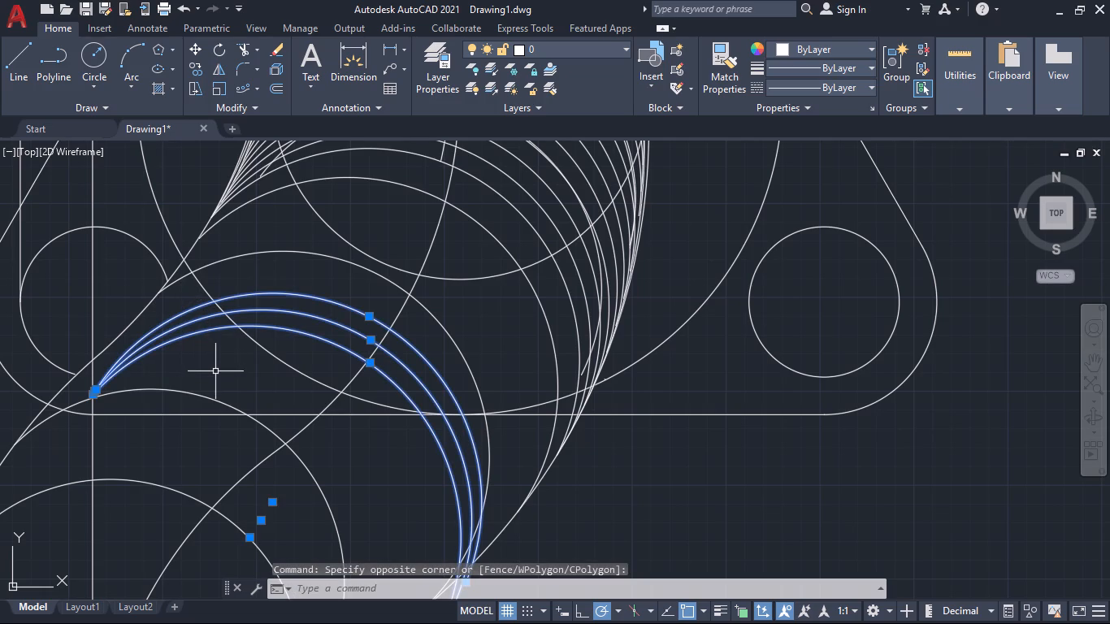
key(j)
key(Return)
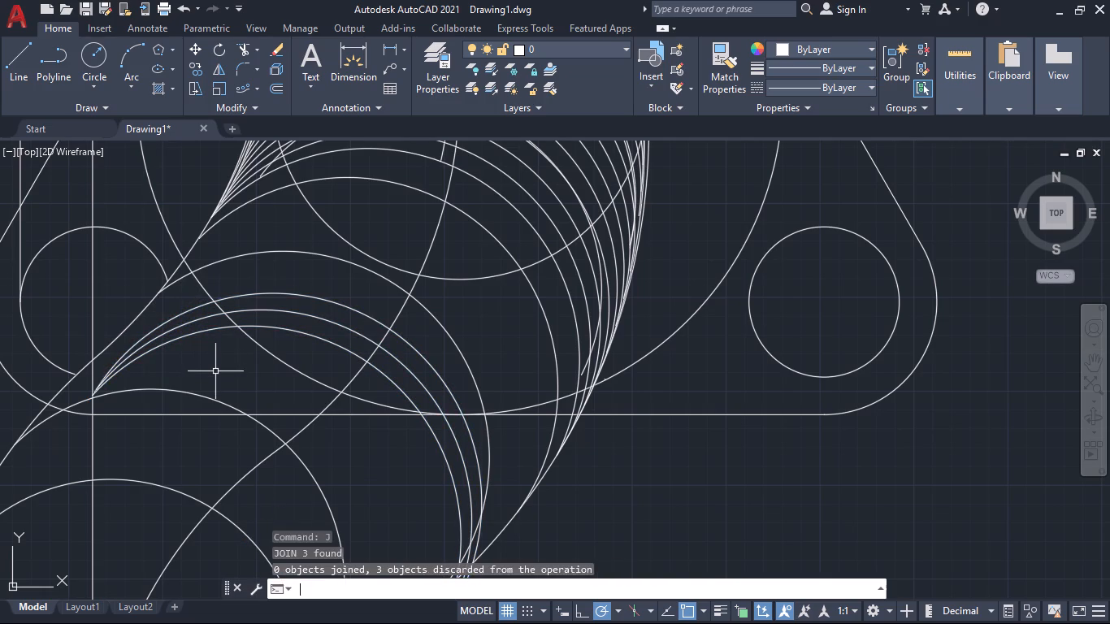
Stretch the left ends of the three pasted arcs onto the pipe's left edge curve, spaced slightly apart.
scroll(119, 357, up, 1)
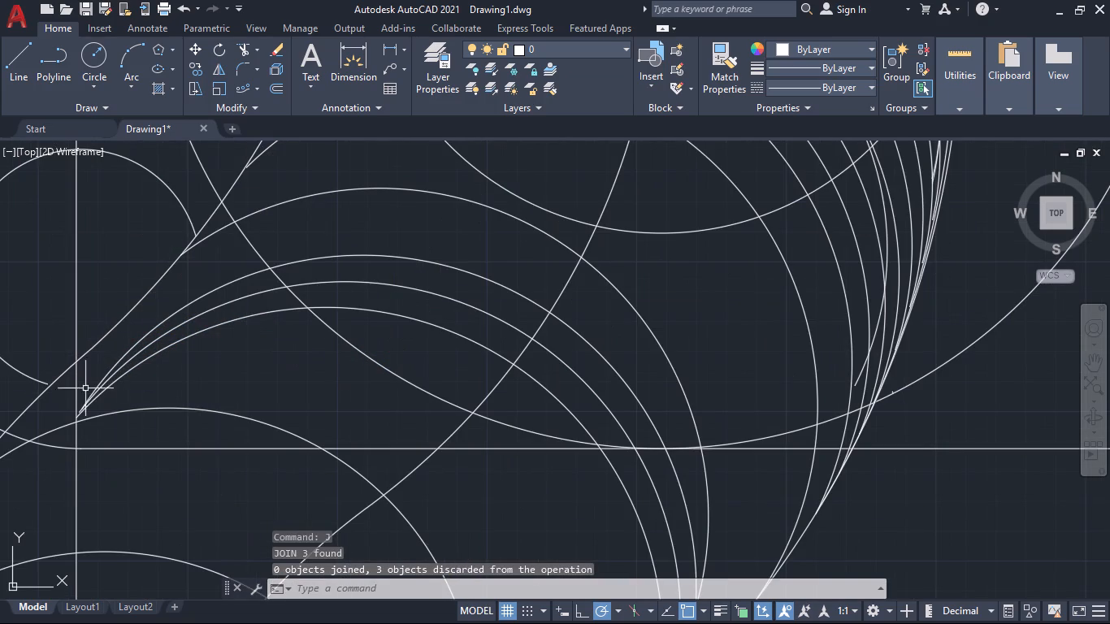
click(85, 407)
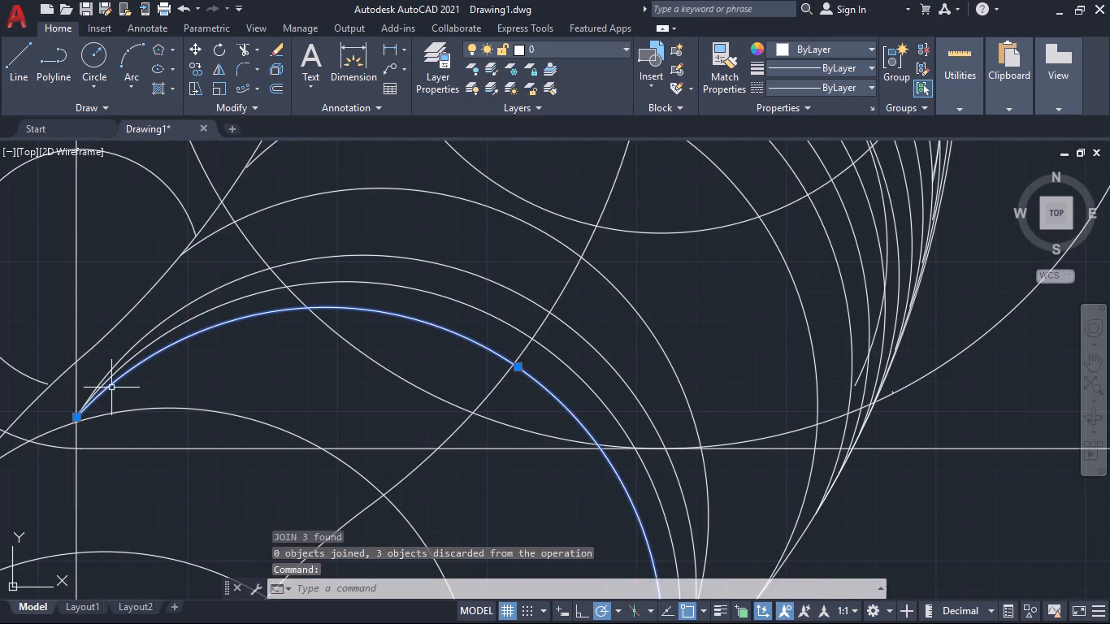
scroll(109, 388, up, 1)
scroll(114, 399, down, 2)
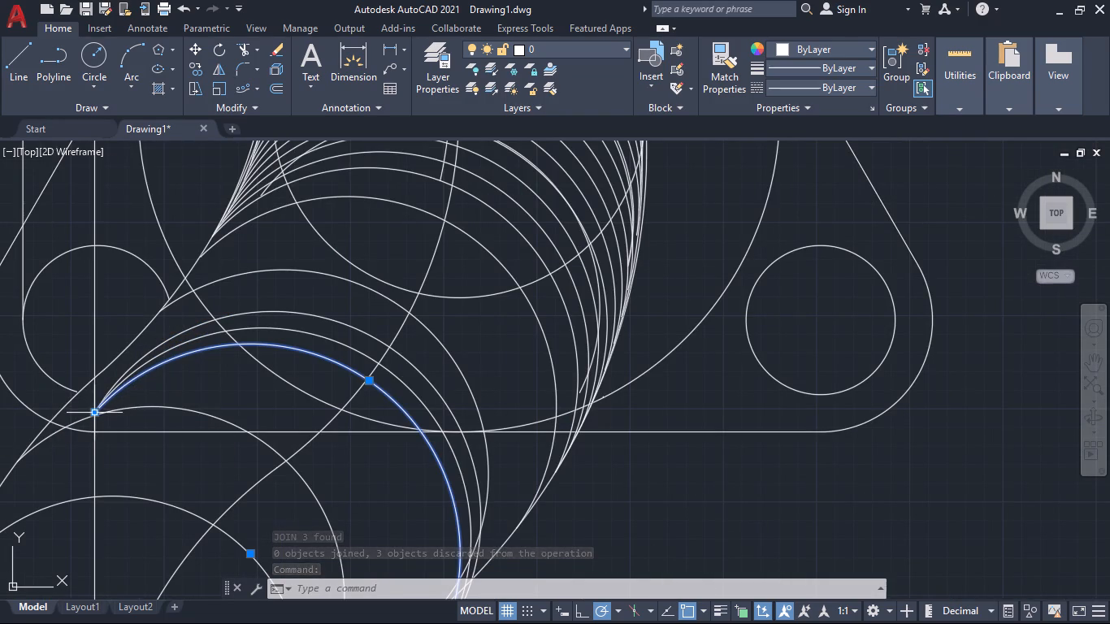
click(93, 414)
click(80, 392)
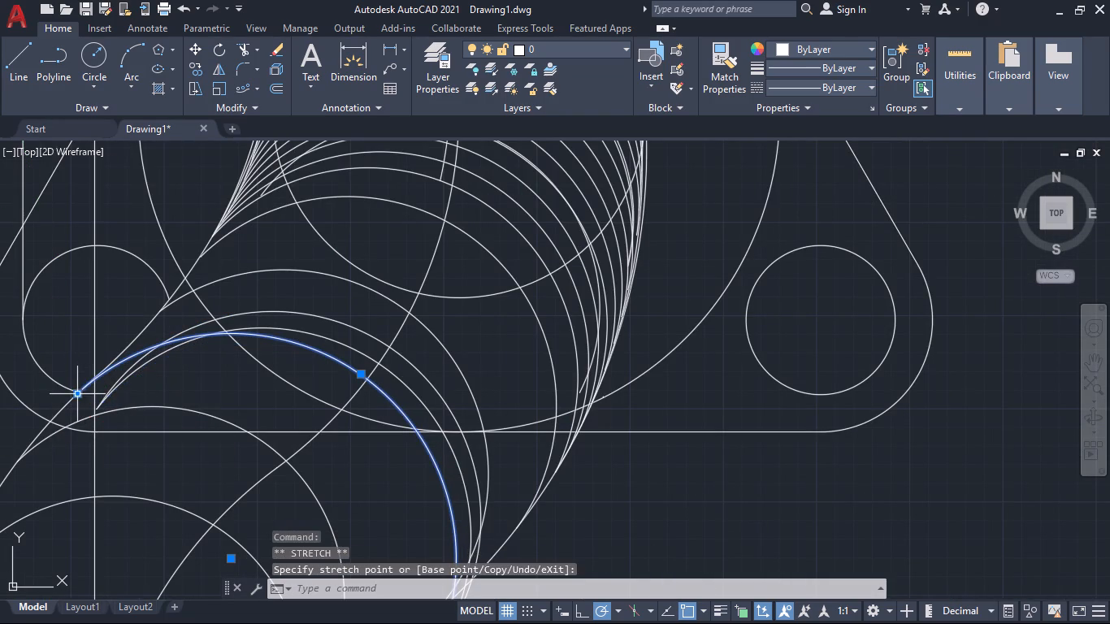
click(128, 367)
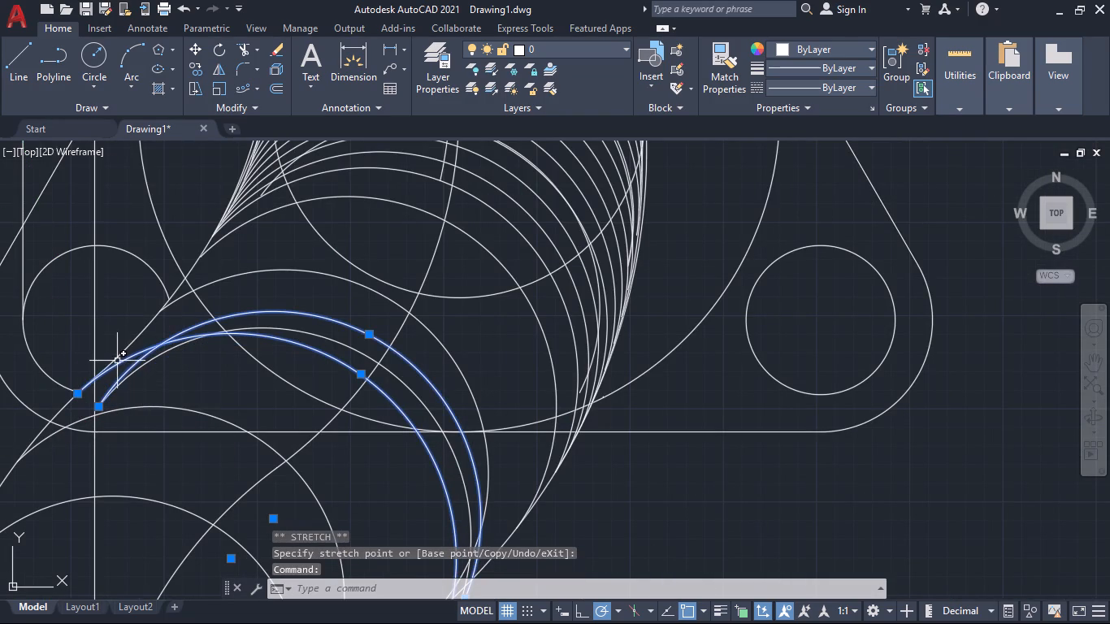
click(102, 405)
click(93, 383)
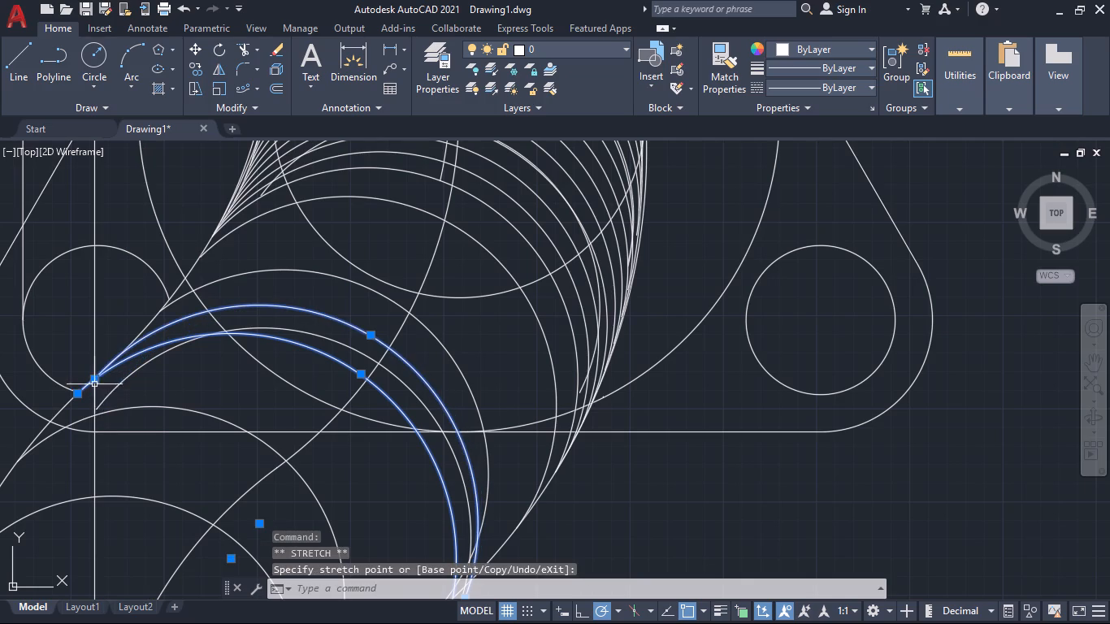
click(102, 403)
click(98, 409)
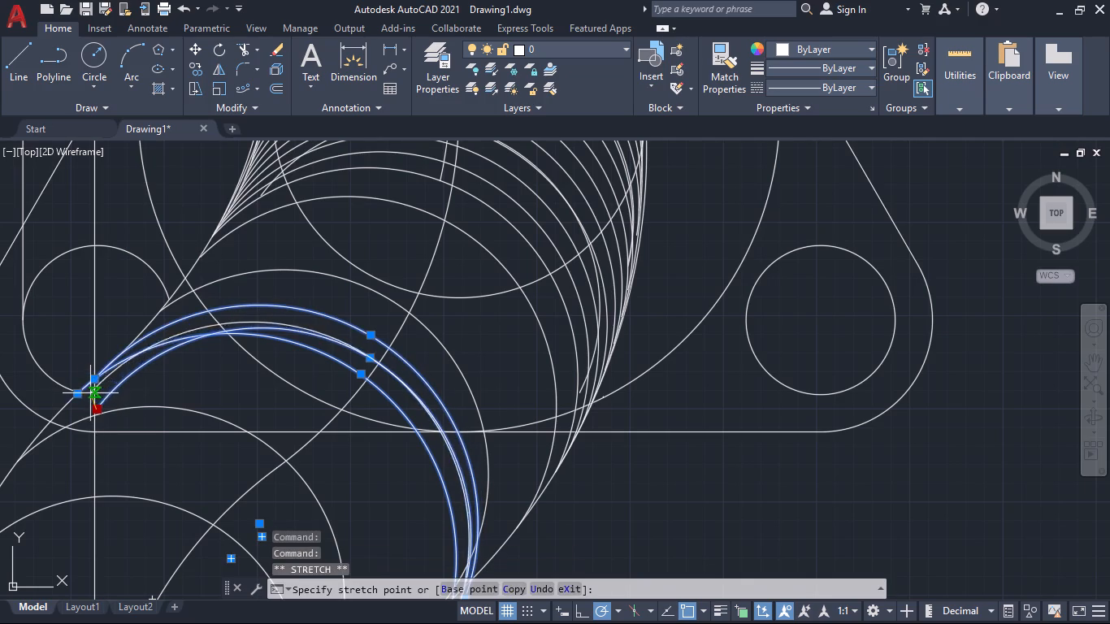
scroll(87, 388, up, 4)
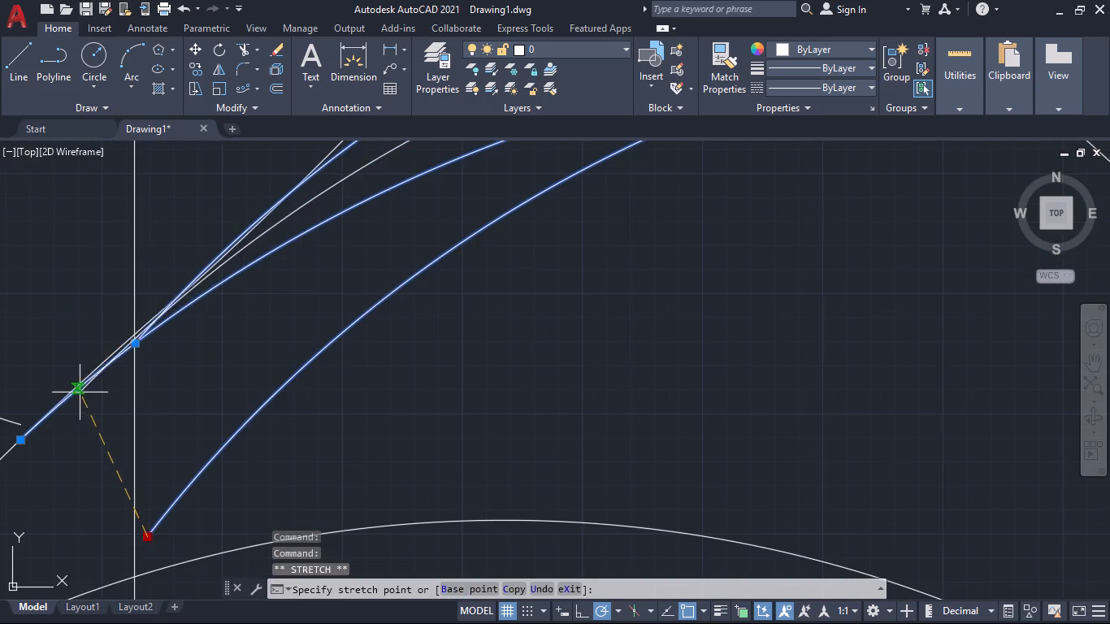
click(71, 391)
Stretch the right ends of the three pasted arcs onto the pipe's right edge curve.
scroll(246, 400, down, 3)
scroll(340, 401, down, 1)
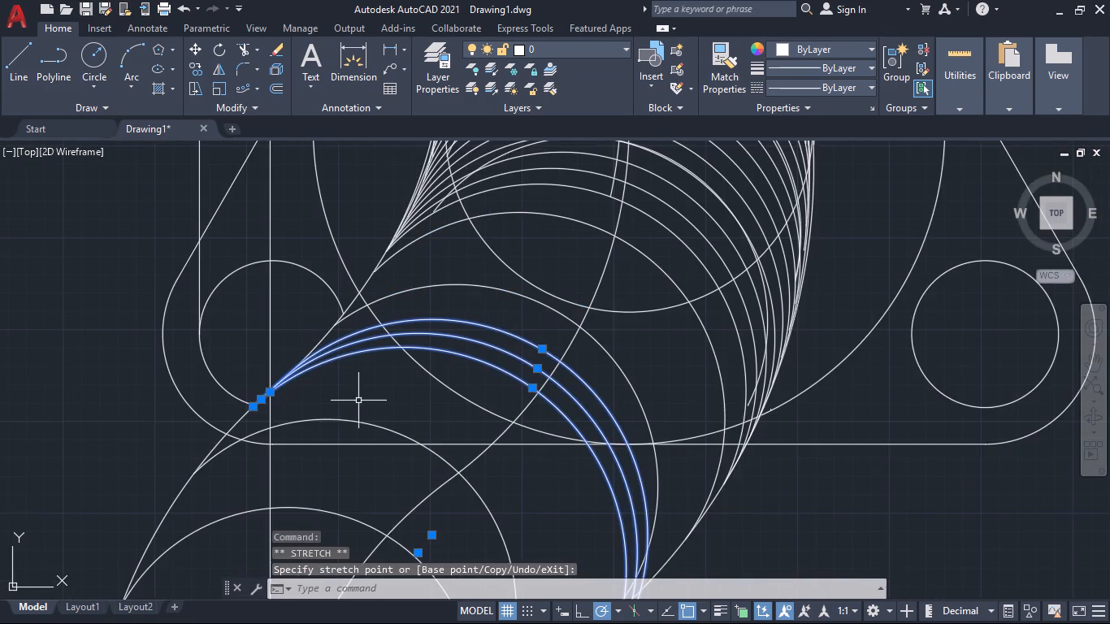
middle_drag(359, 401, 176, 357)
middle_drag(359, 468, 300, 280)
scroll(342, 372, up, 2)
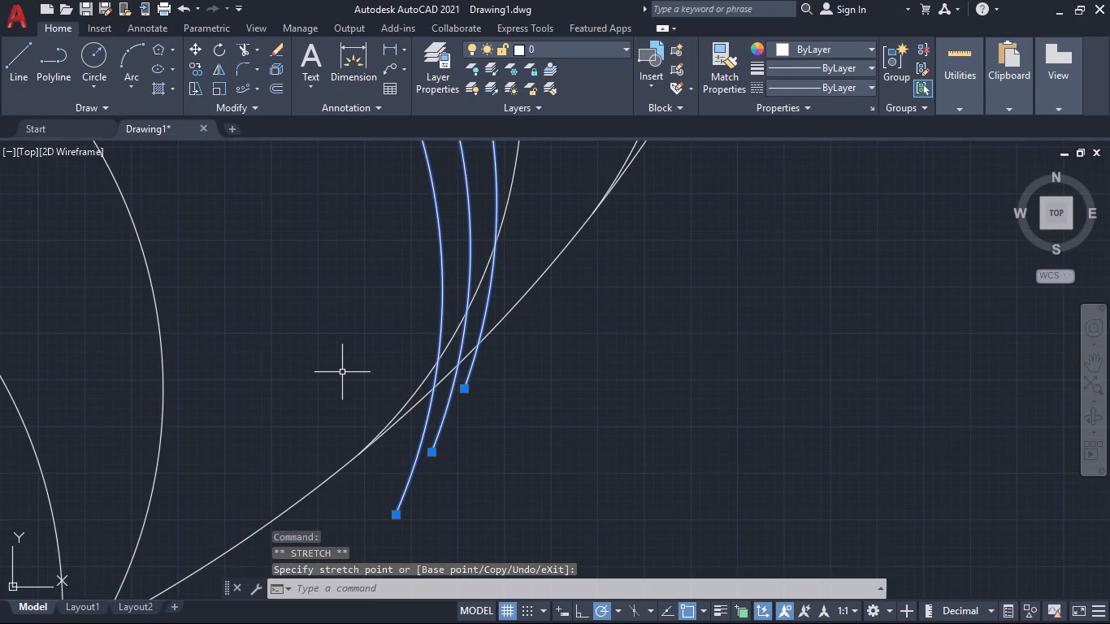
click(462, 392)
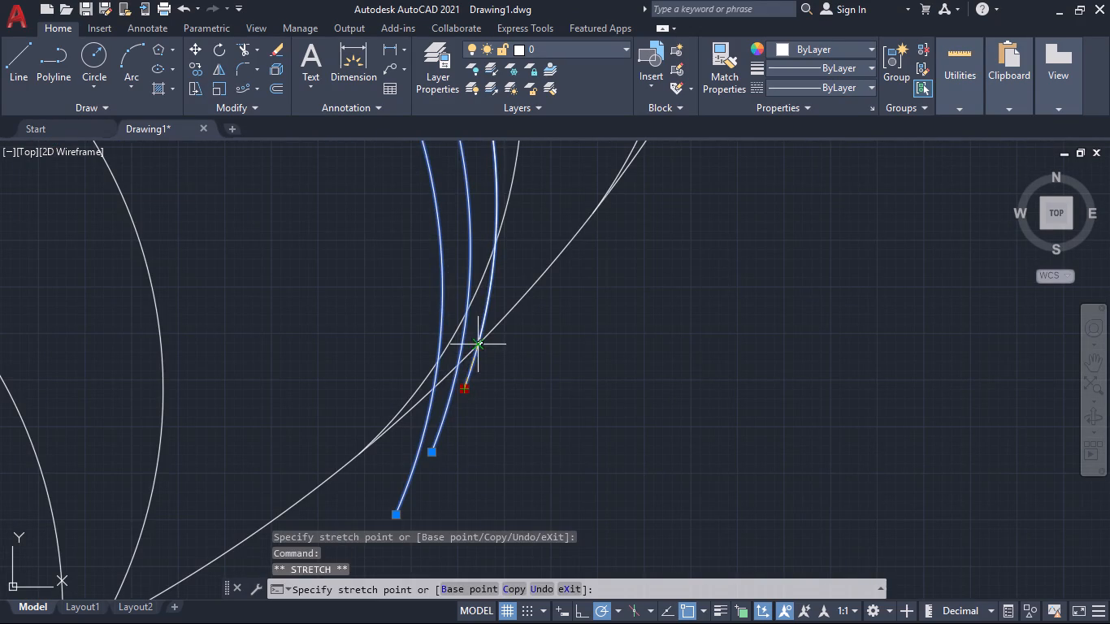
click(474, 349)
click(433, 451)
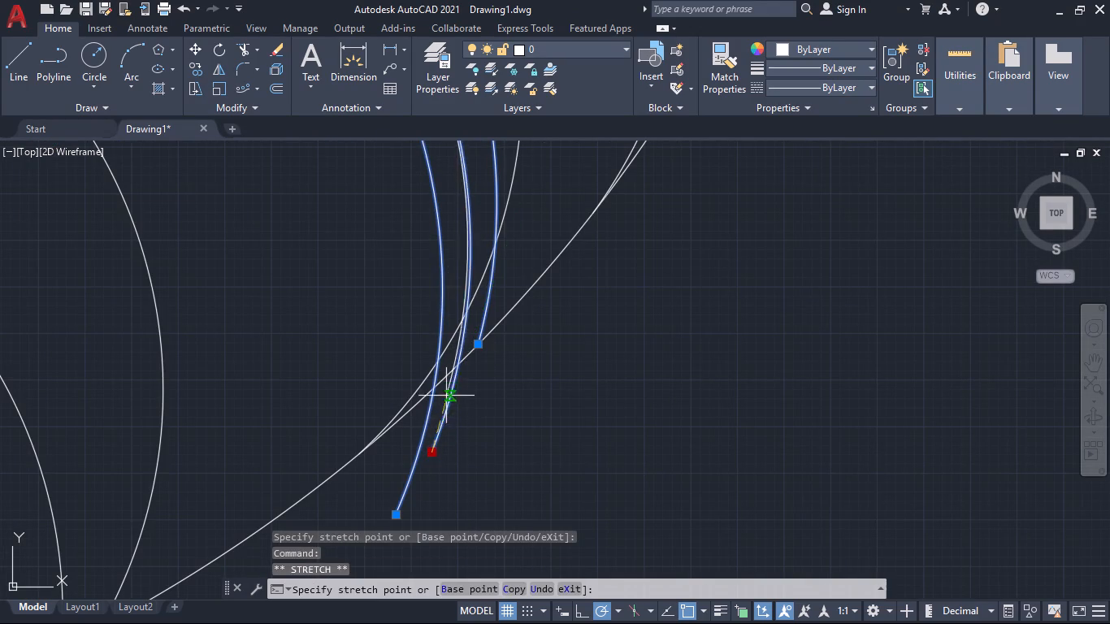
click(455, 364)
click(395, 518)
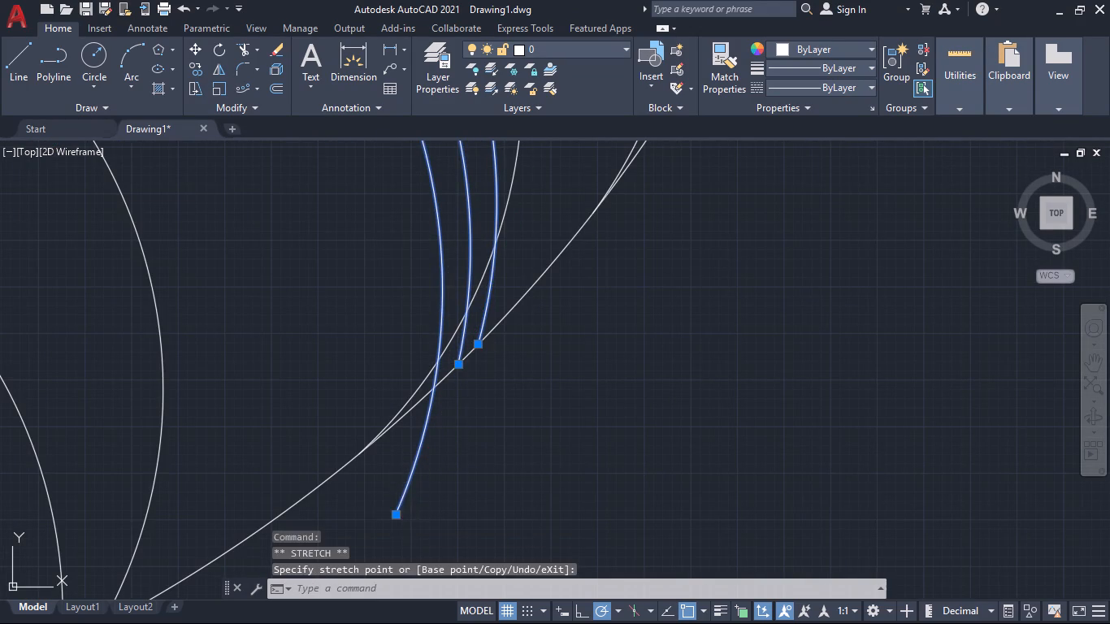
click(397, 423)
Move the right ends of the two outer pasted arcs down the pipe's right edge curve, close to the innermost arc's end.
scroll(472, 428, down, 3)
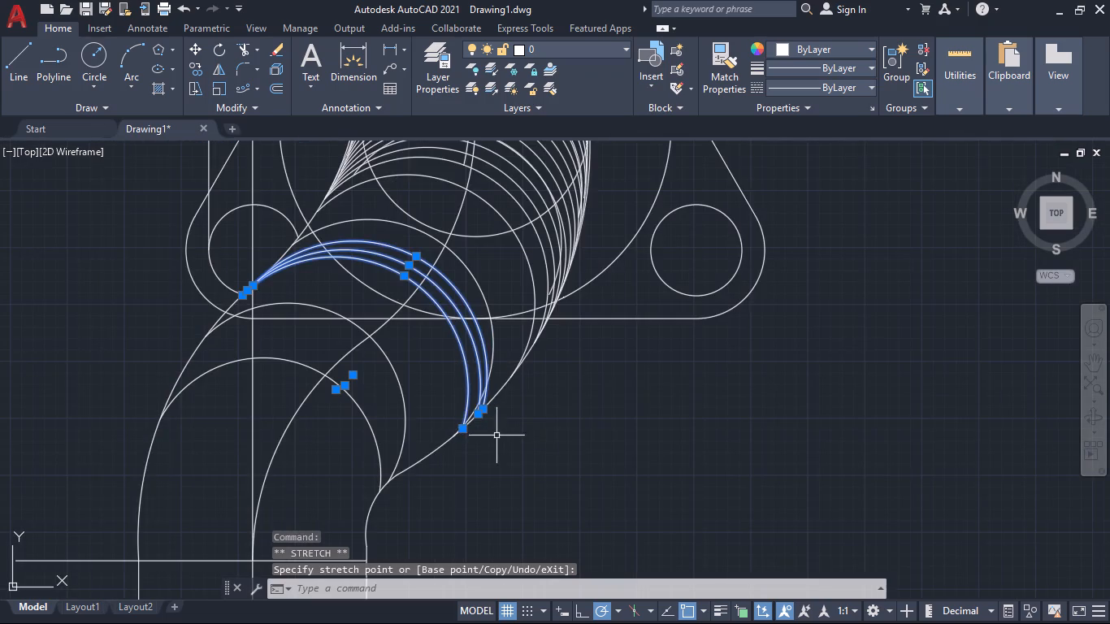
scroll(515, 435, down, 1)
scroll(486, 434, up, 1)
click(492, 414)
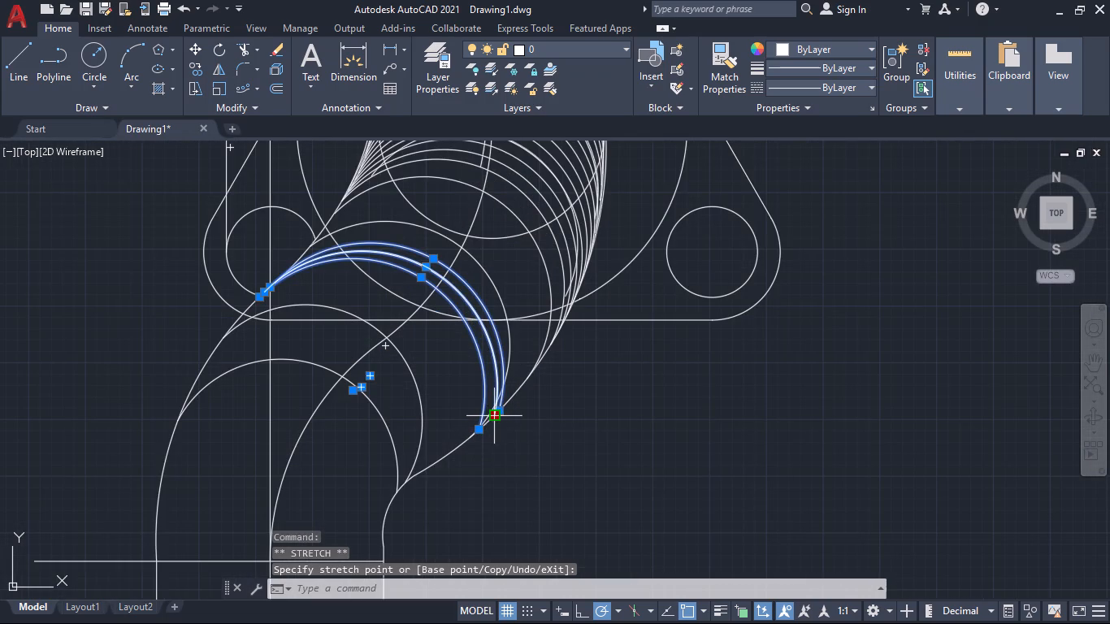
scroll(481, 427, up, 4)
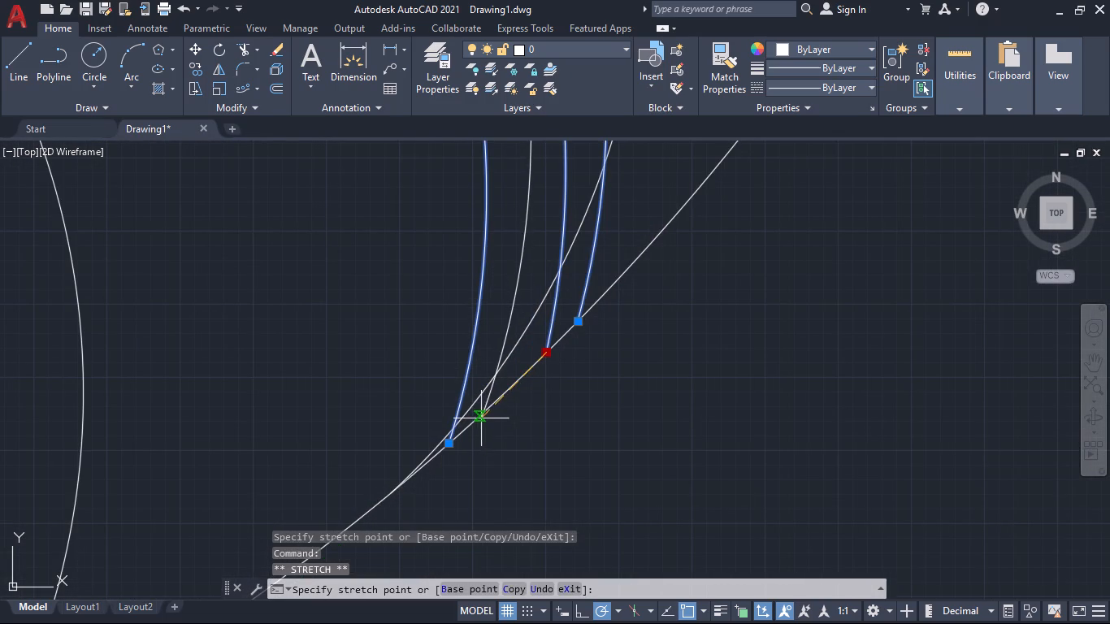
click(473, 422)
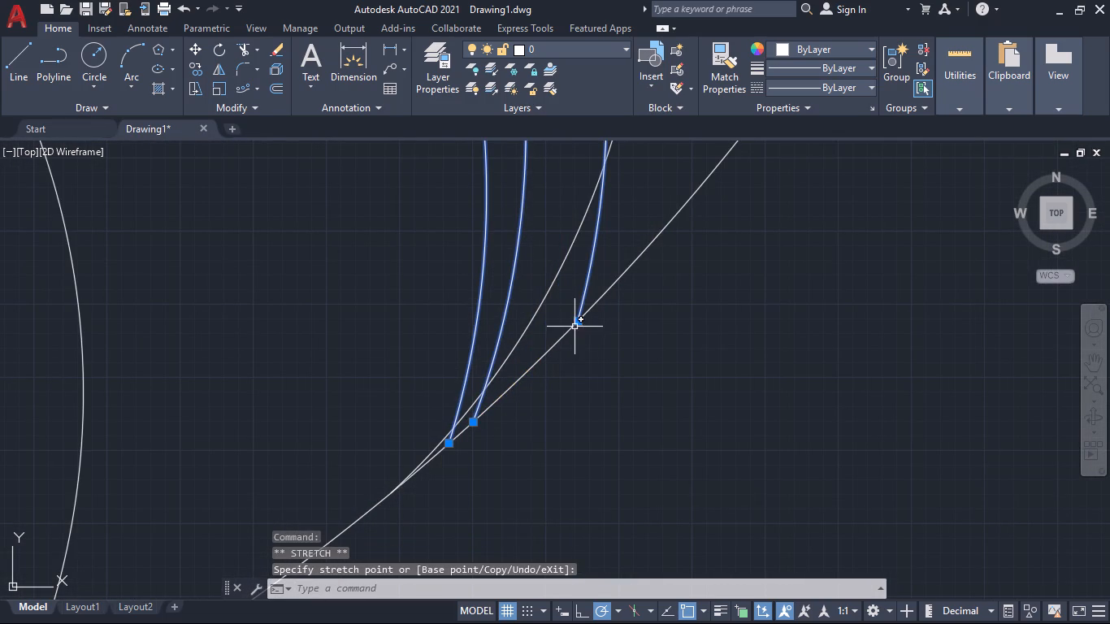
click(578, 324)
click(501, 394)
scroll(561, 422, down, 3)
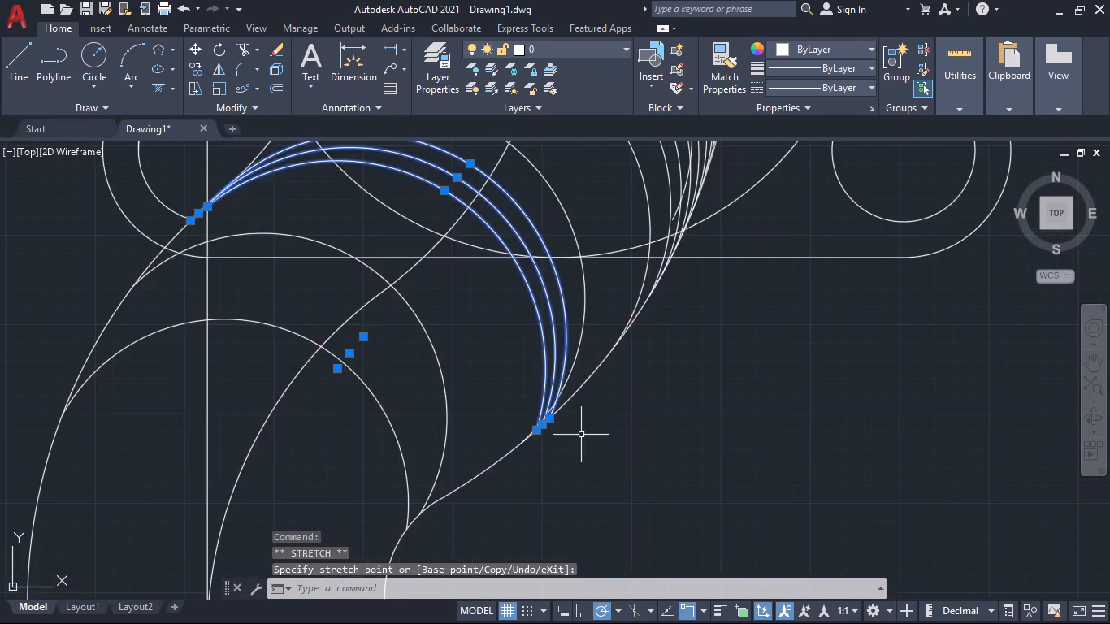
scroll(622, 435, down, 2)
key(Escape)
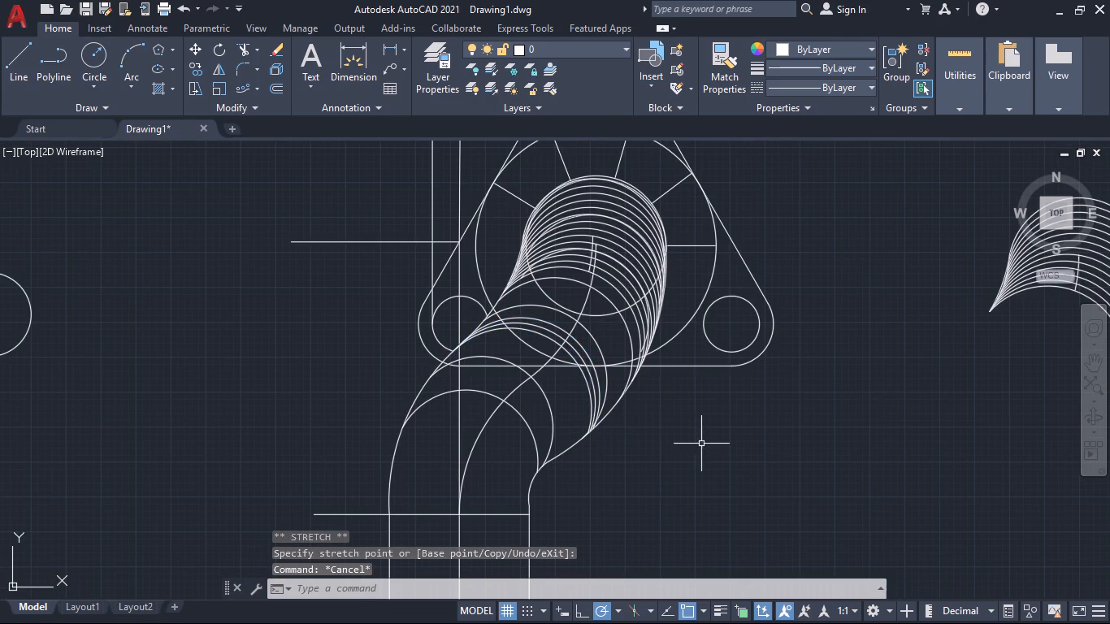
Erase three surplus arcs from the crowded upper part of the pipe bend to widen the spacing.
scroll(706, 445, down, 1)
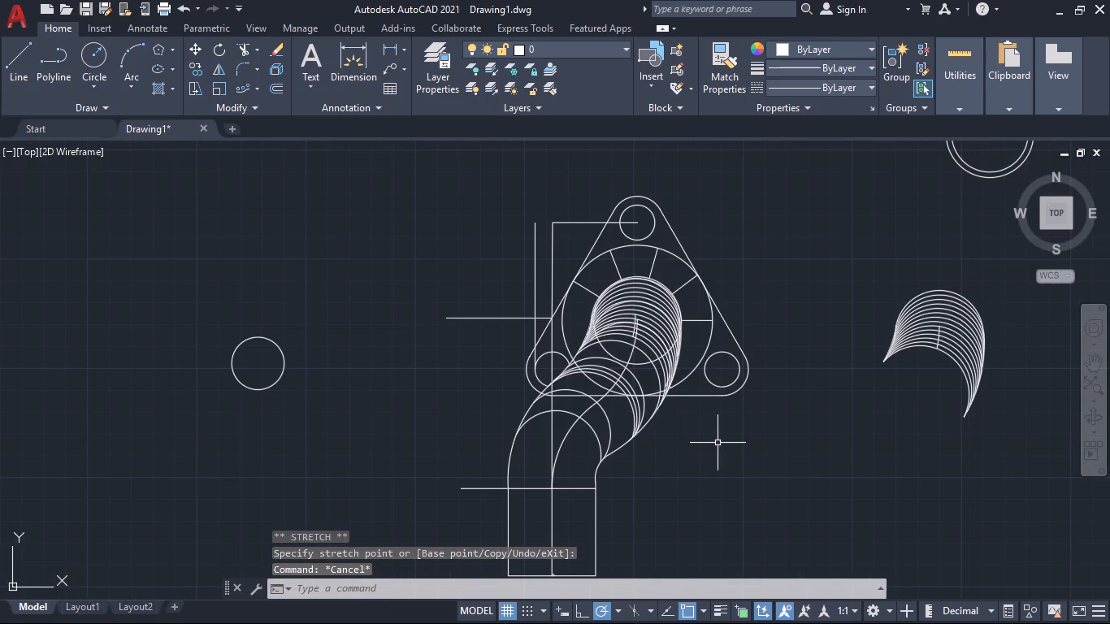
scroll(646, 336, up, 1)
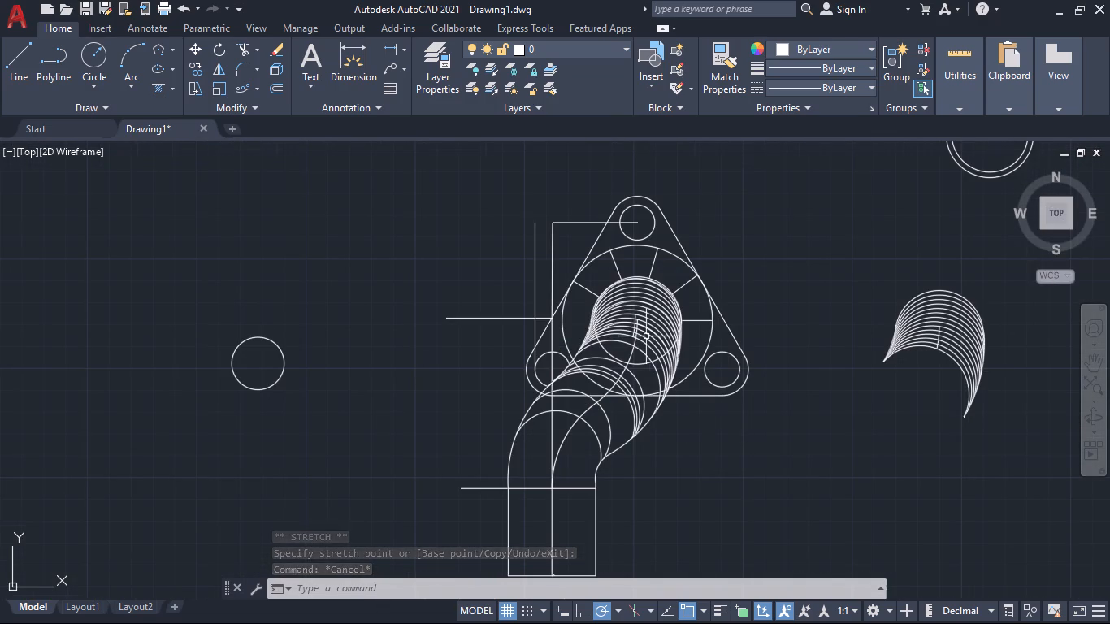
scroll(646, 336, up, 1)
click(640, 337)
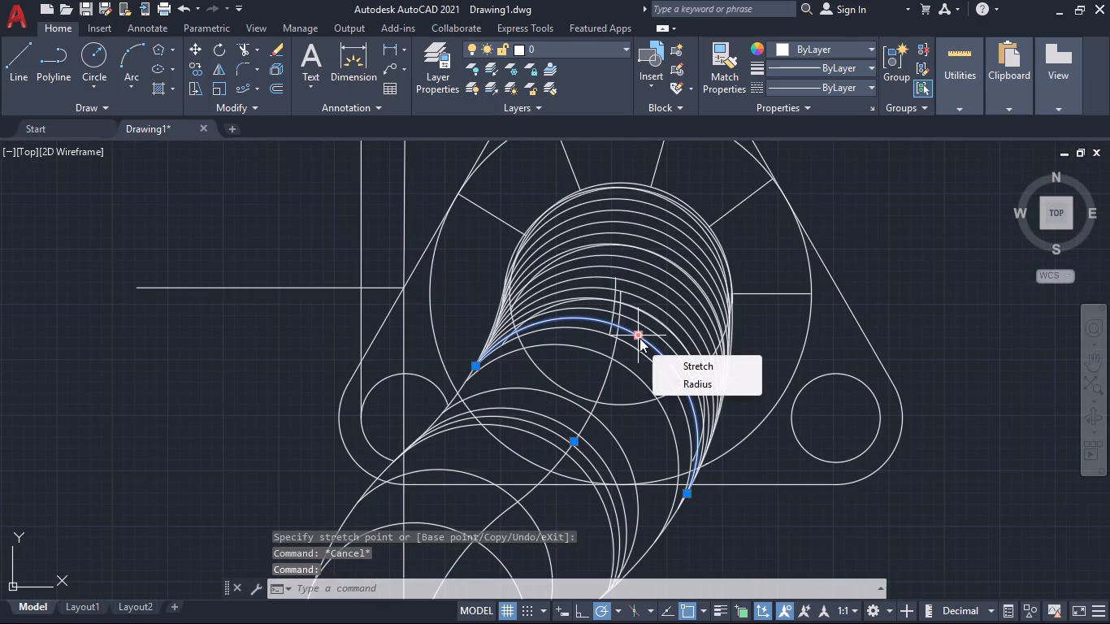
key(Delete)
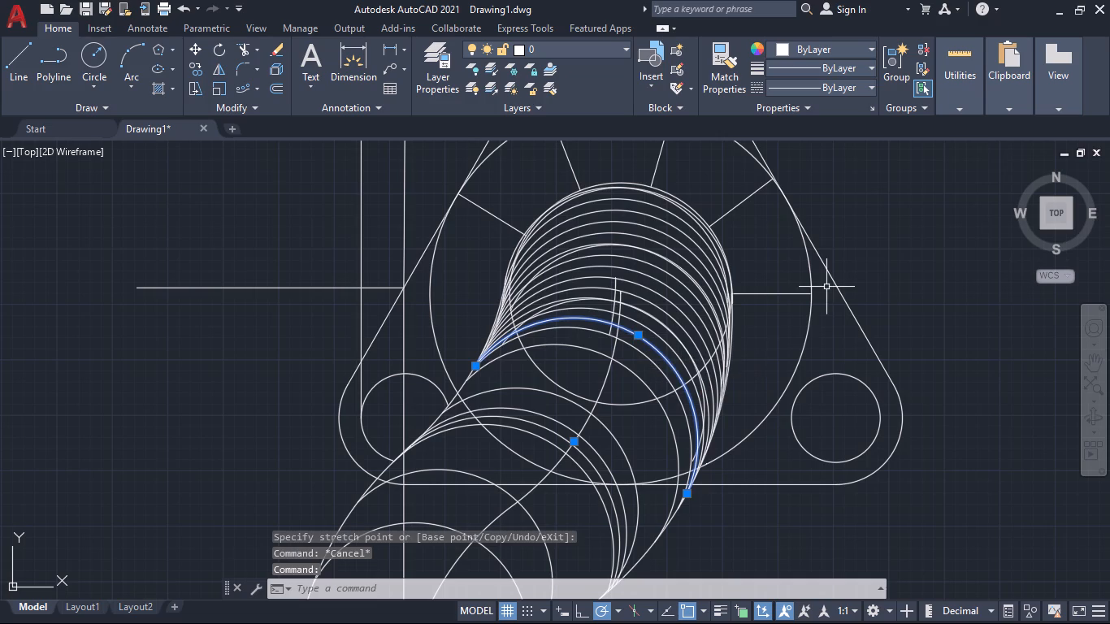
key(Delete)
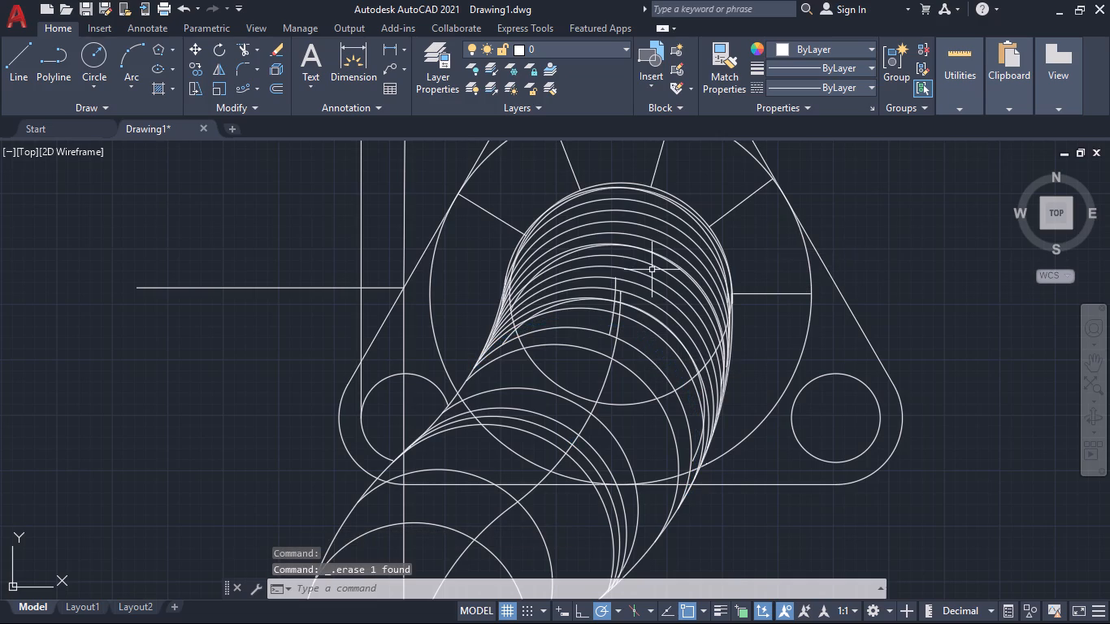
scroll(606, 279, up, 1)
click(659, 288)
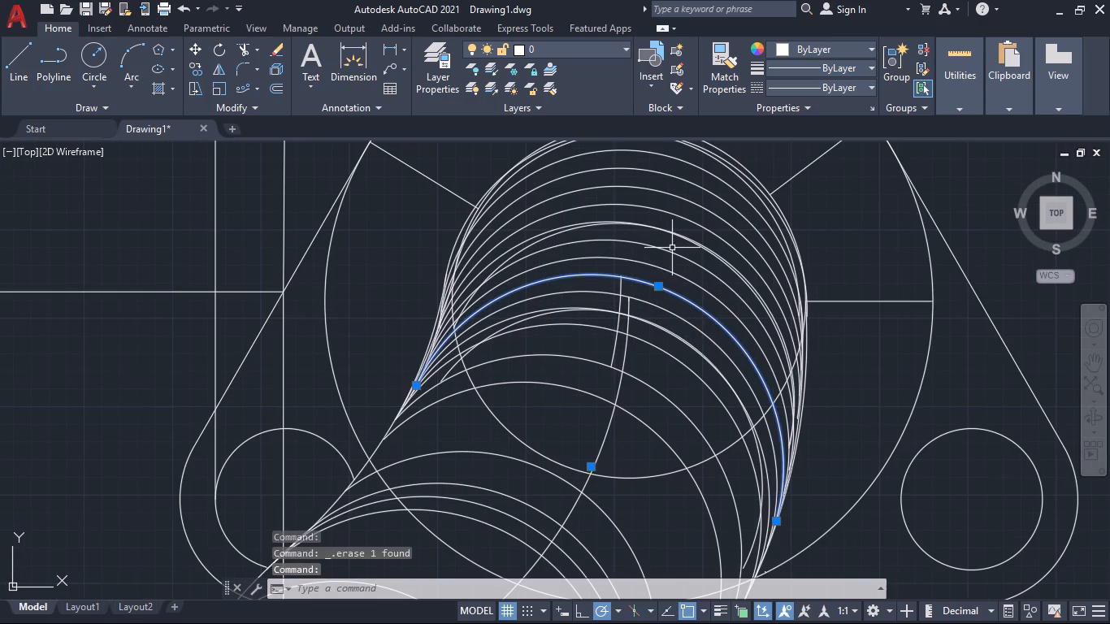
click(672, 253)
key(Delete)
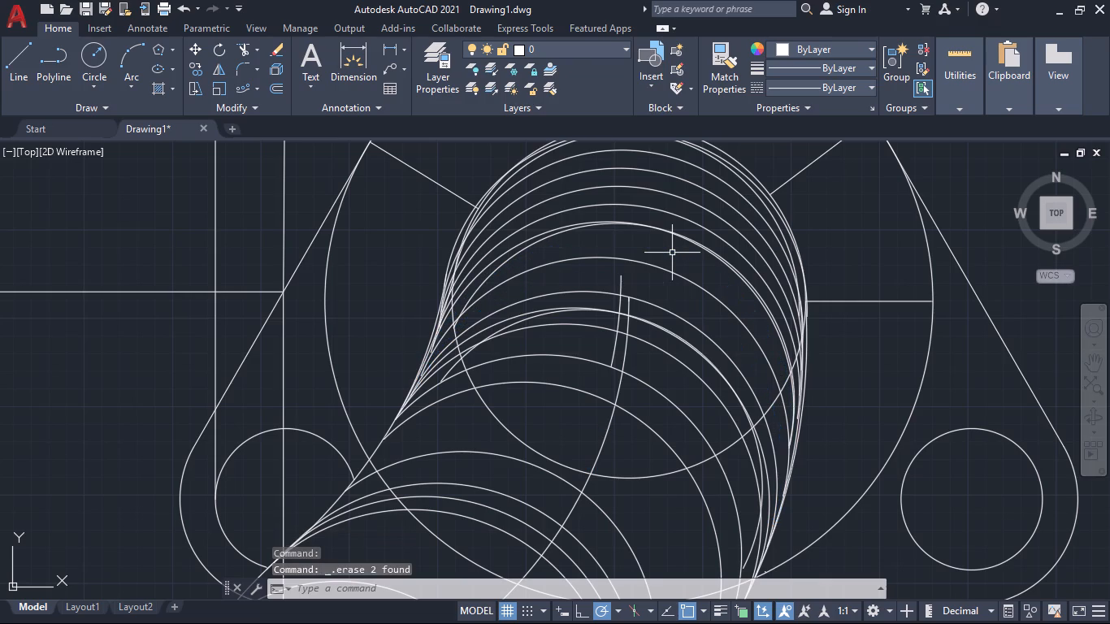
Erase two overlapping arcs near the top of the pipe's centreline and the short stray curve beside it.
scroll(687, 300, down, 2)
scroll(681, 317, up, 2)
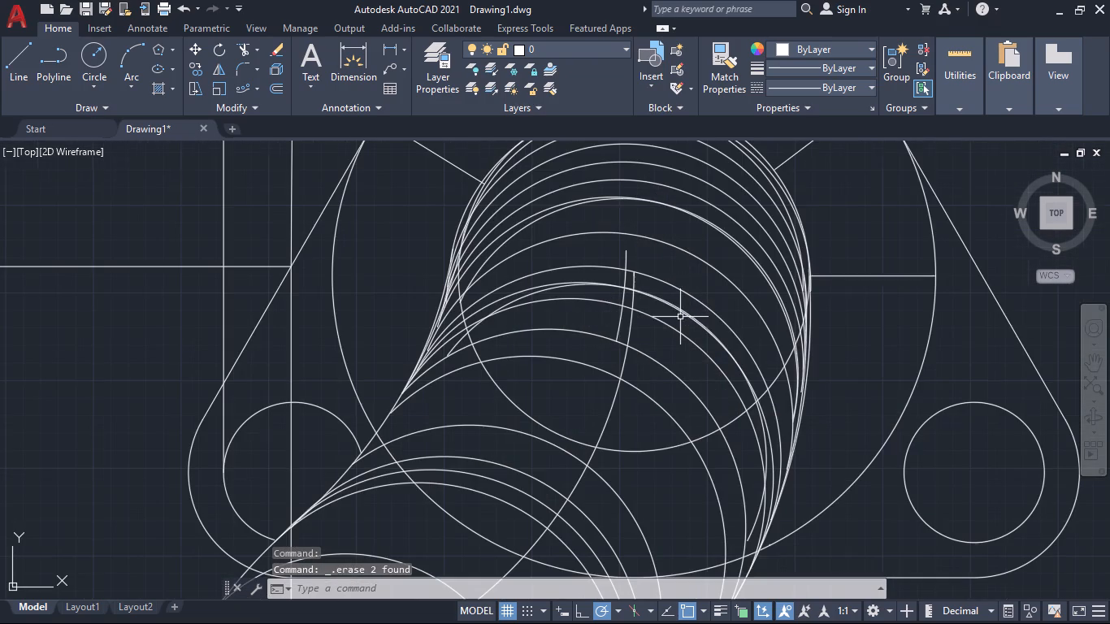
click(675, 308)
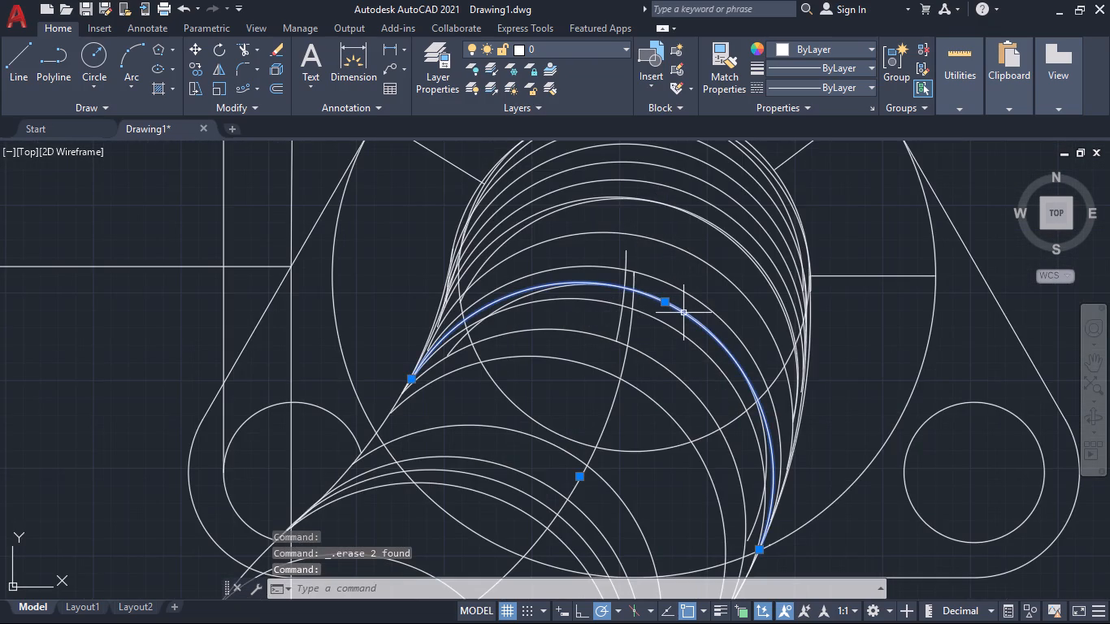
key(Delete)
click(622, 294)
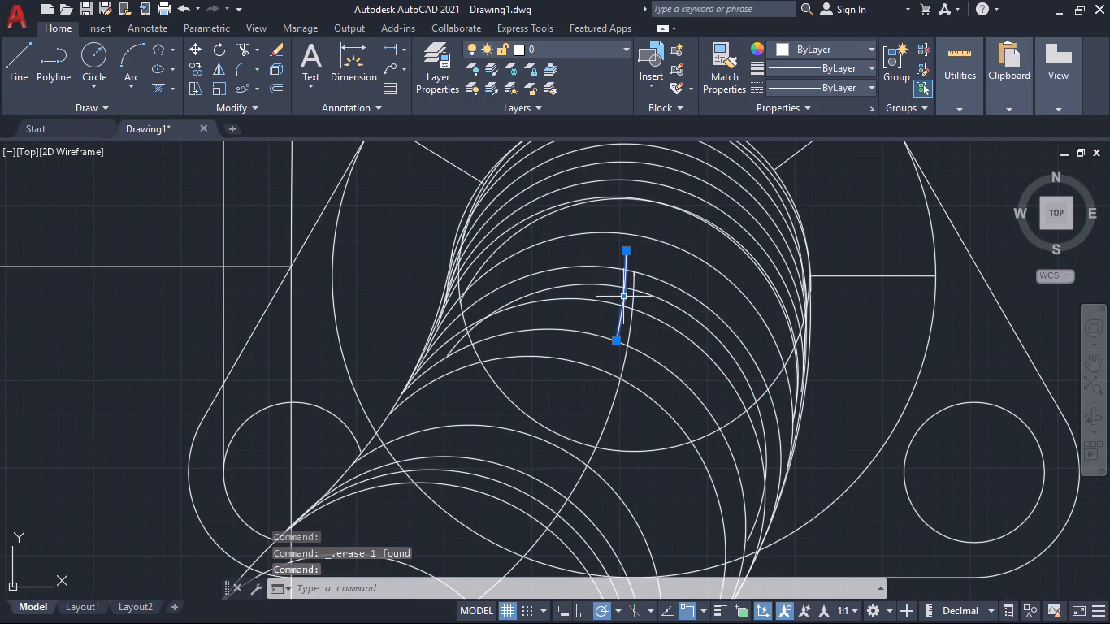
key(Delete)
scroll(634, 304, up, 2)
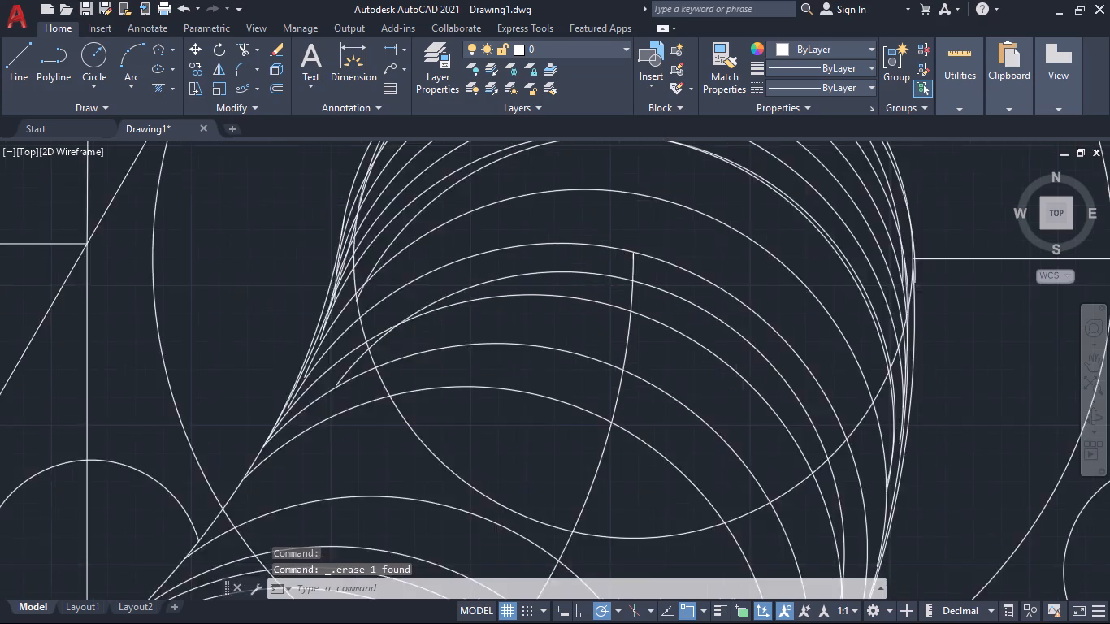
click(223, 361)
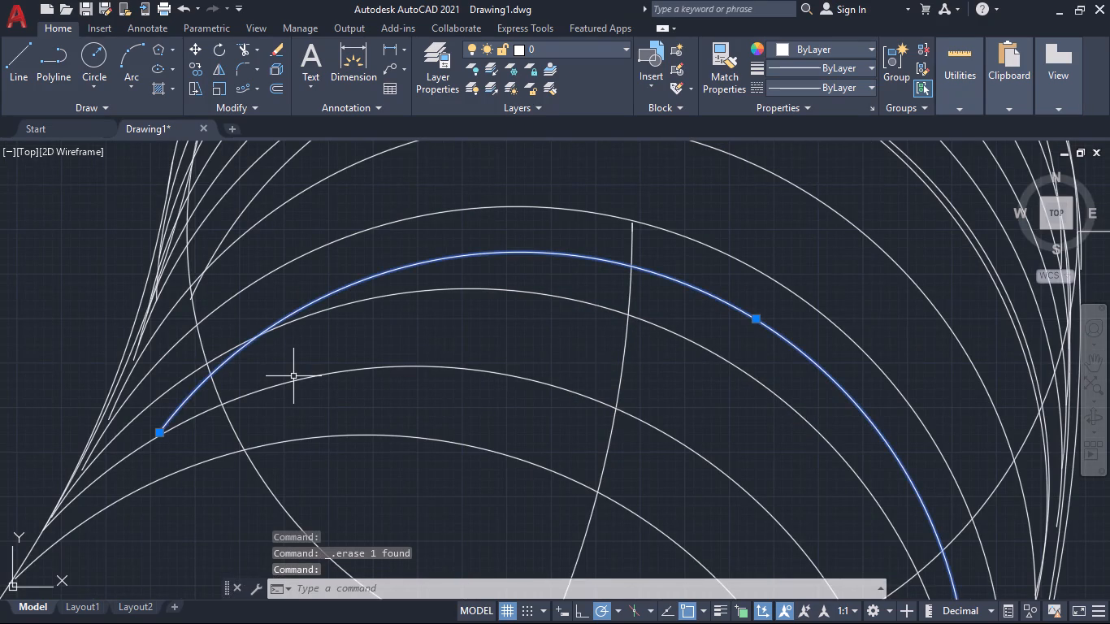
key(Delete)
Erase the nearly duplicate upper arc whose left end stops short of the pipe's left edge curve.
scroll(293, 376, down, 3)
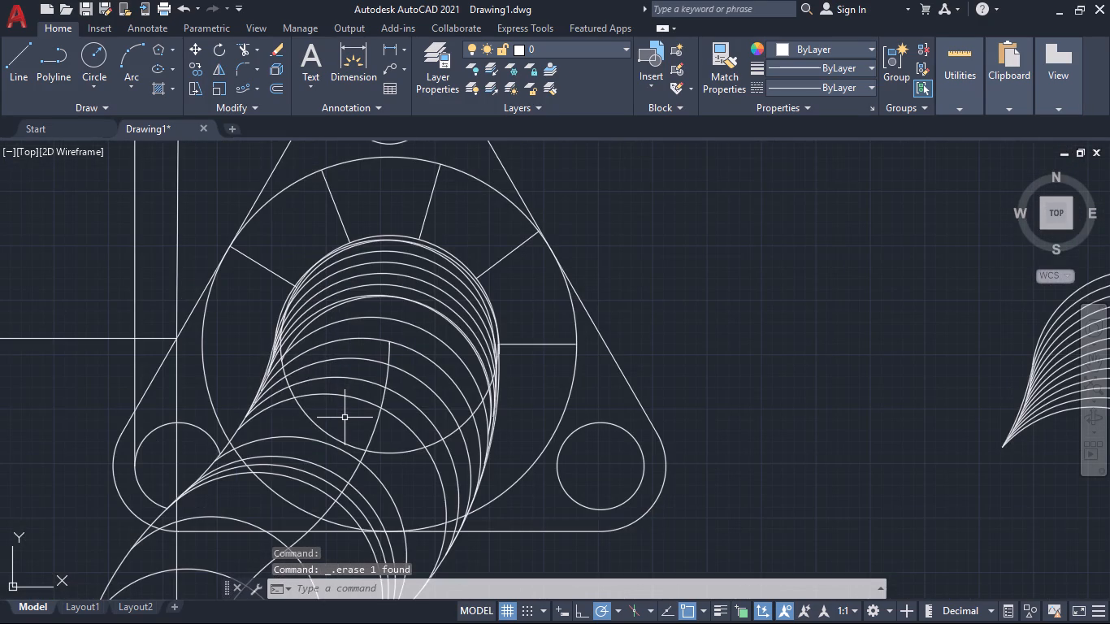
middle_drag(341, 418, 392, 418)
scroll(327, 353, up, 2)
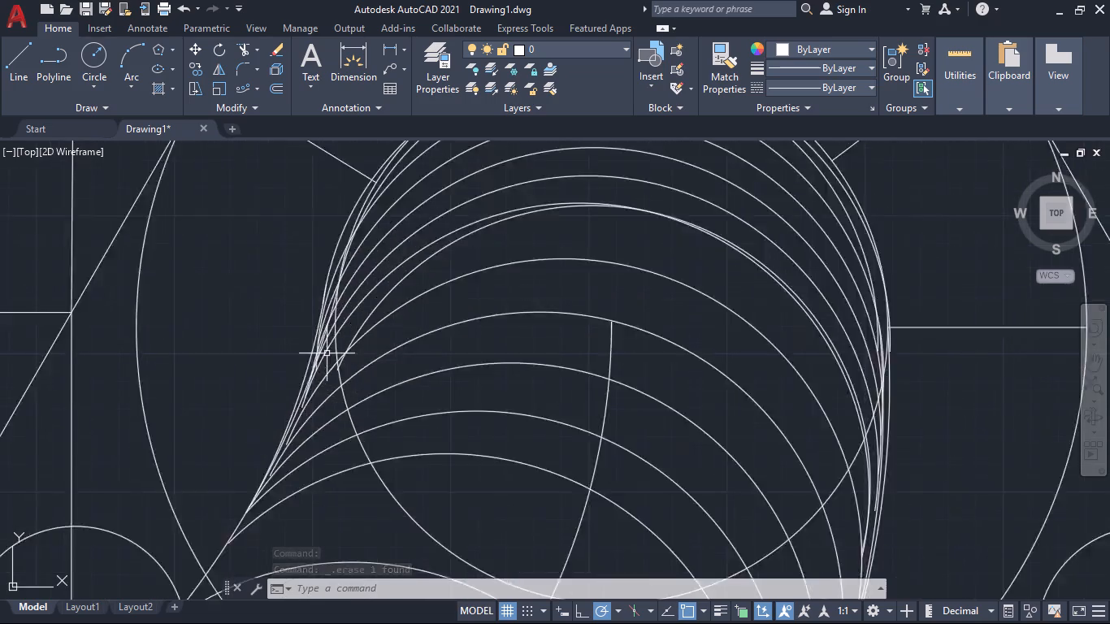
scroll(327, 353, up, 3)
click(379, 374)
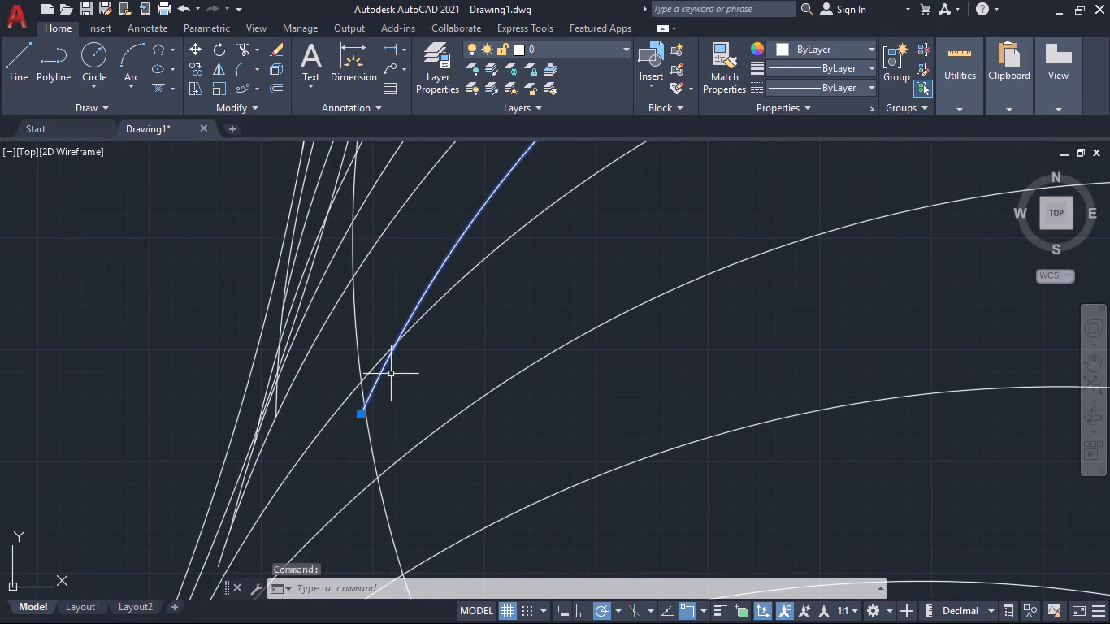
scroll(473, 370, down, 5)
key(Delete)
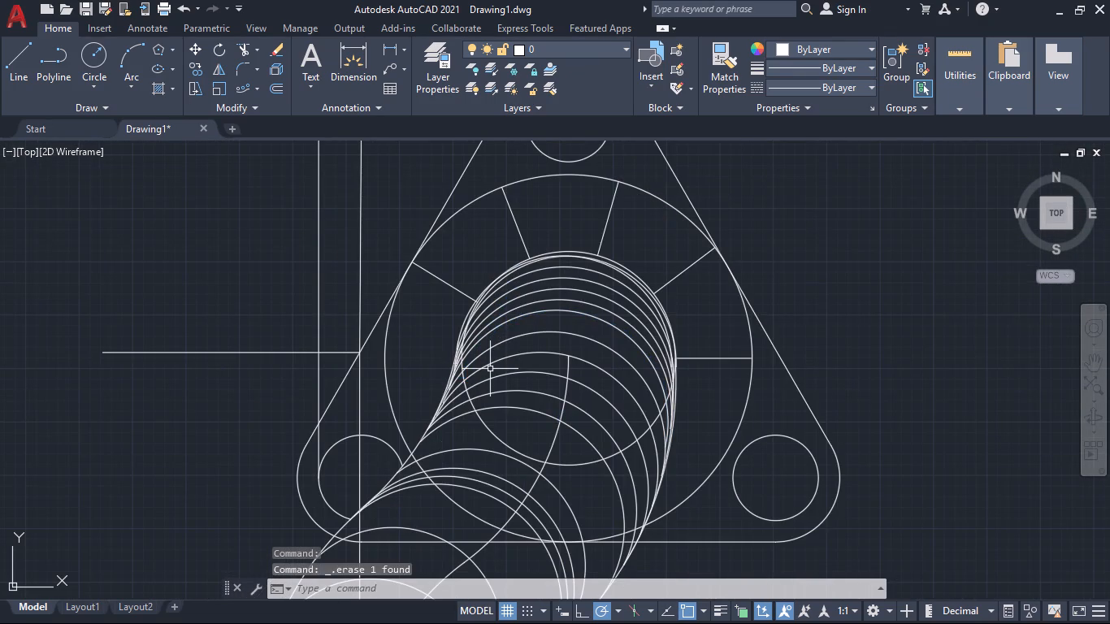
Stretch the left end of the arc just below the pipe's topmost arcs onto the pipe's left edge curve.
scroll(449, 368, up, 5)
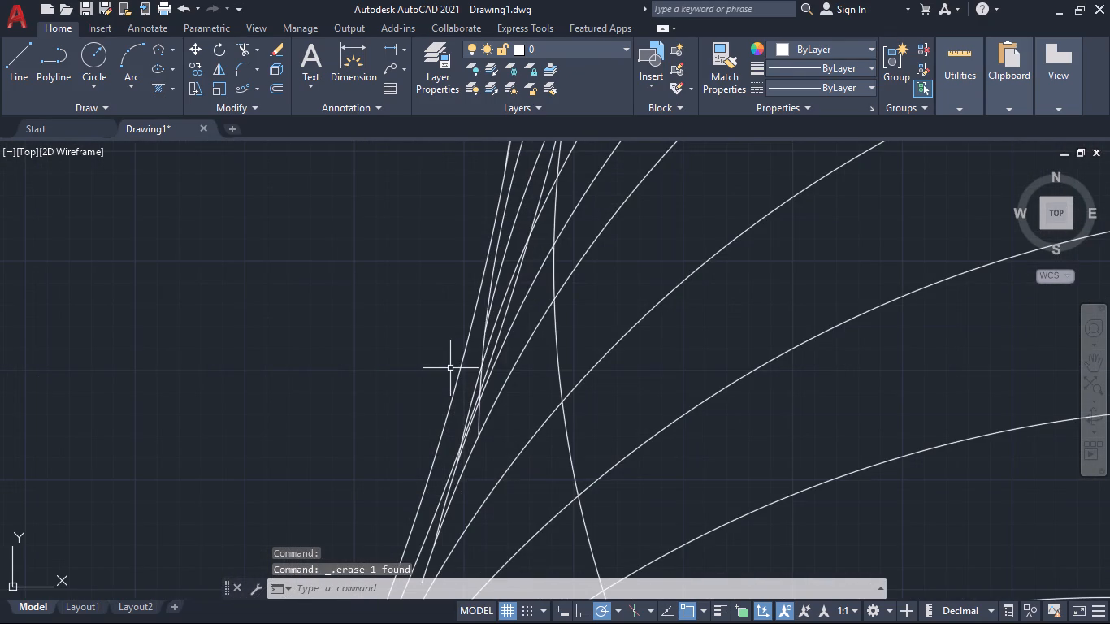
click(483, 338)
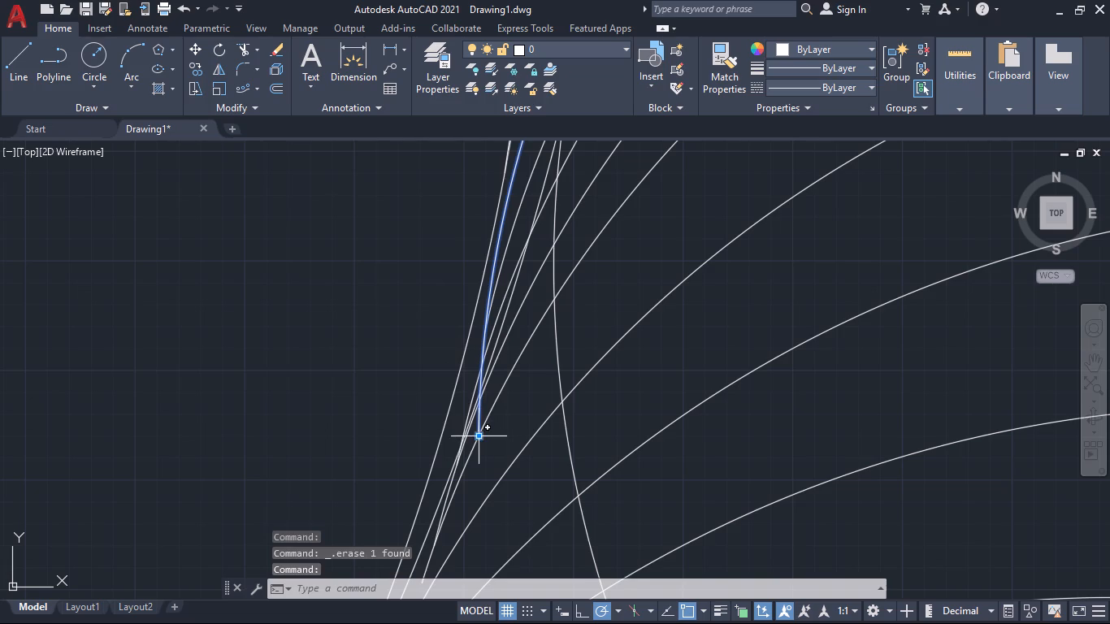
click(479, 435)
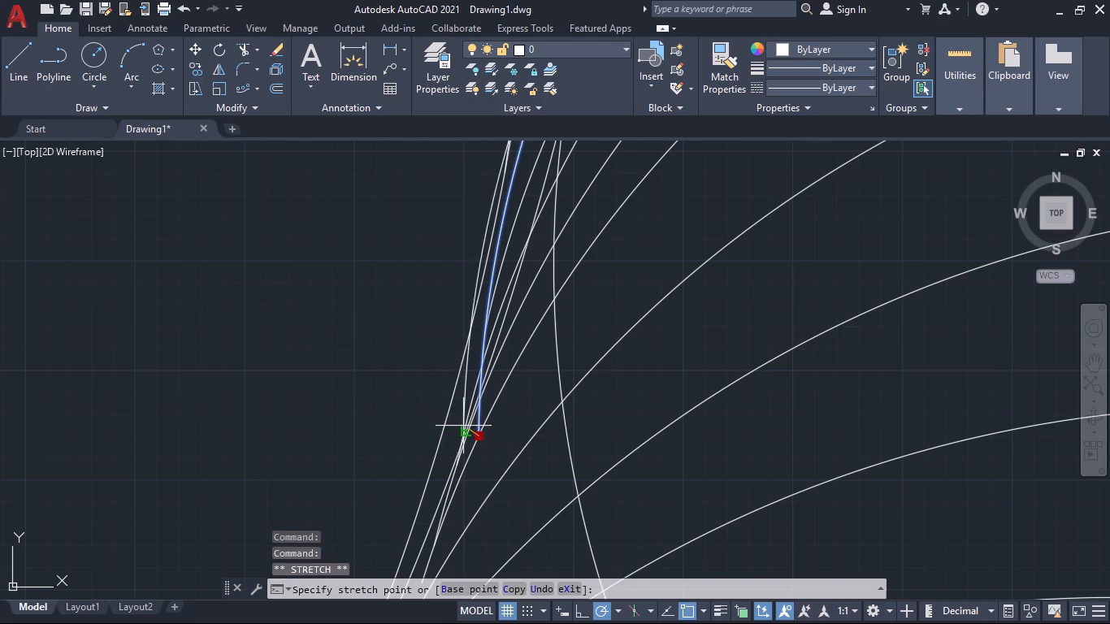
click(484, 339)
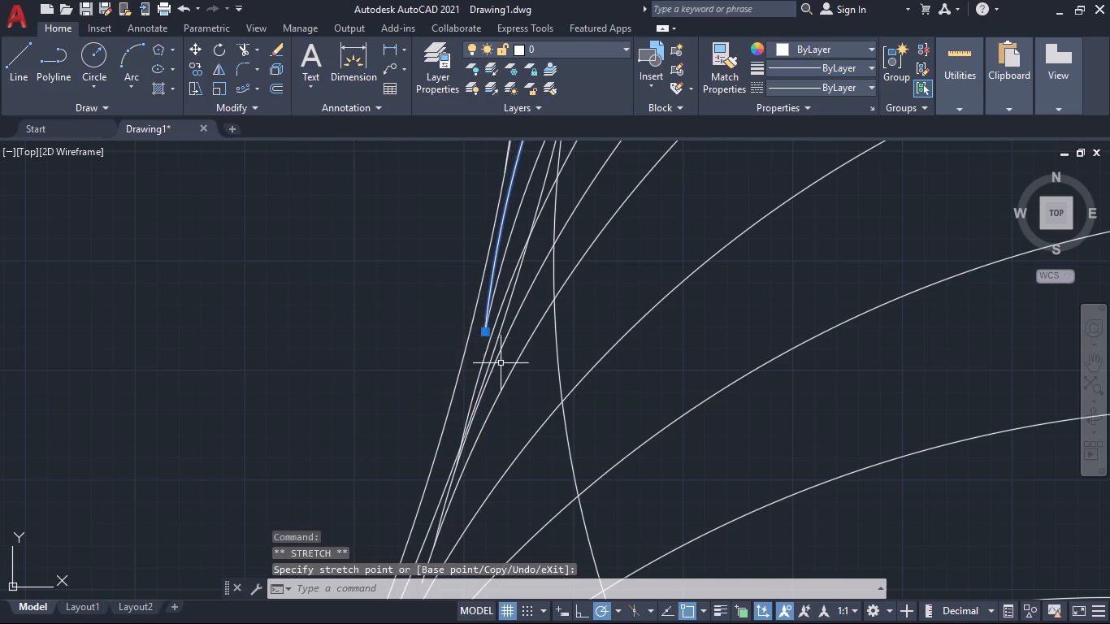
scroll(504, 373, down, 3)
middle_drag(507, 383, 479, 443)
scroll(473, 421, up, 5)
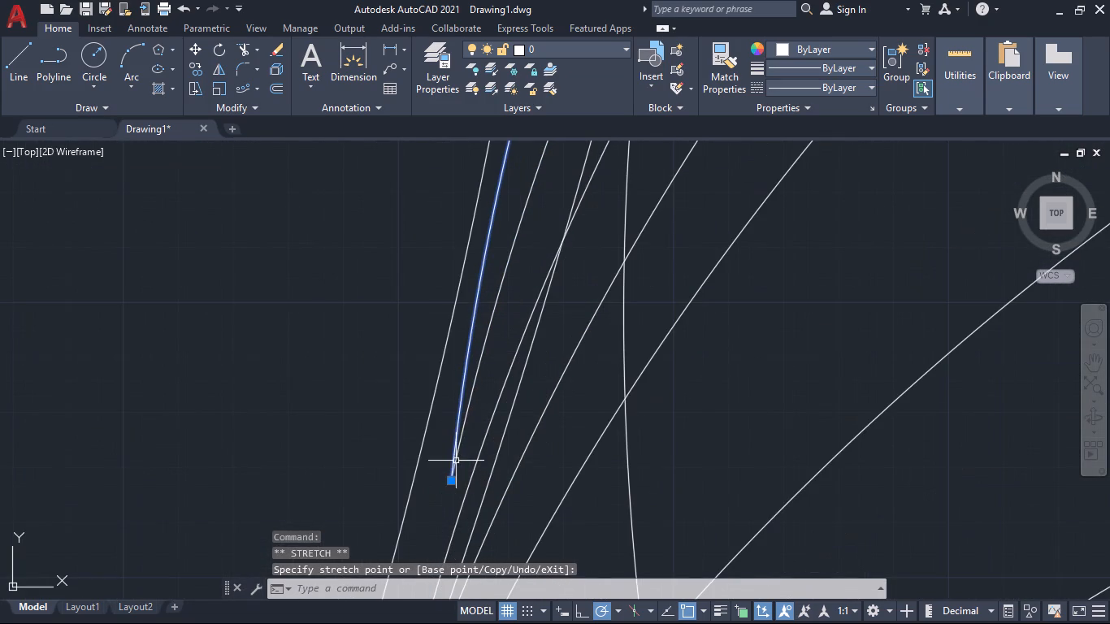
click(453, 479)
click(420, 457)
scroll(467, 465, down, 2)
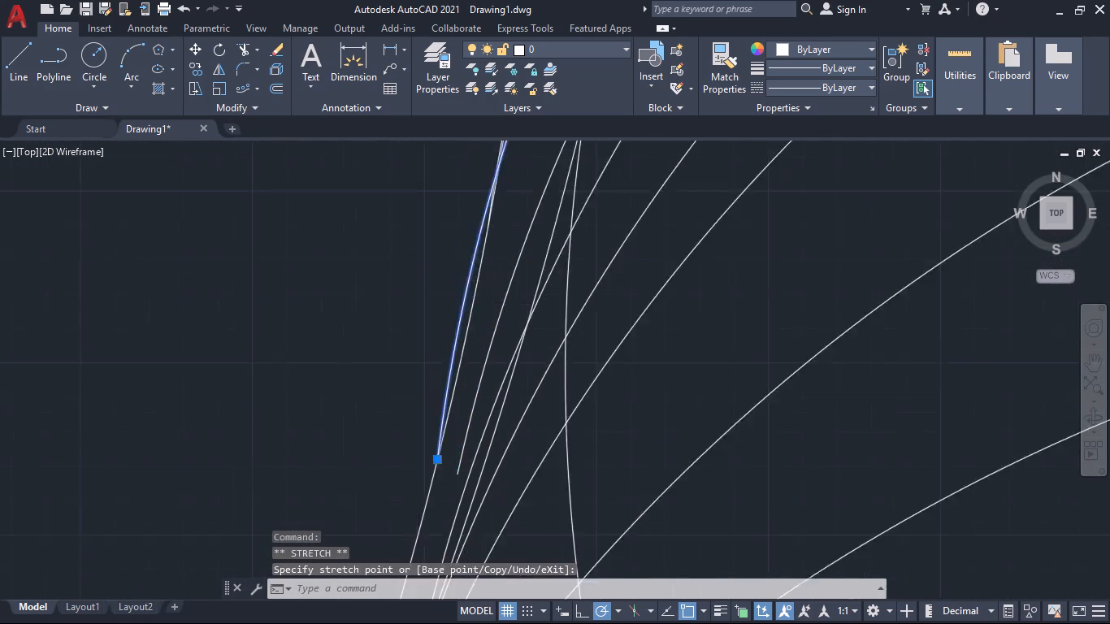
Shift the same arc's left end slightly up along the pipe's left edge curve.
scroll(467, 465, down, 2)
scroll(477, 356, up, 3)
middle_drag(501, 434, 414, 341)
middle_drag(401, 423, 366, 355)
middle_drag(340, 448, 350, 285)
scroll(347, 304, up, 1)
scroll(298, 432, down, 3)
scroll(303, 470, up, 2)
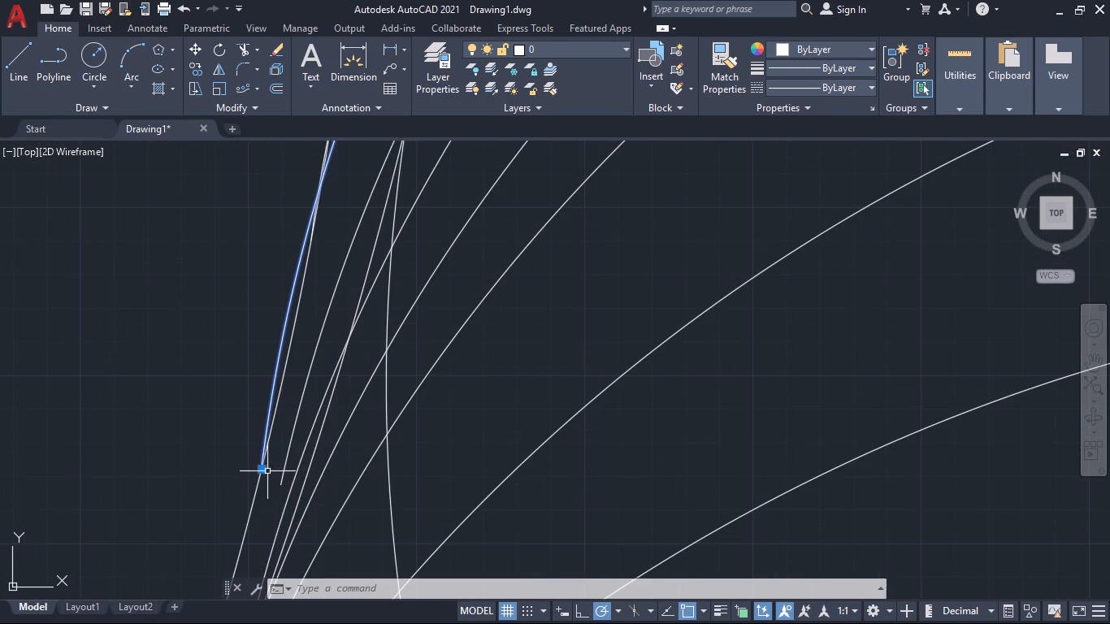
click(262, 477)
click(266, 471)
click(264, 470)
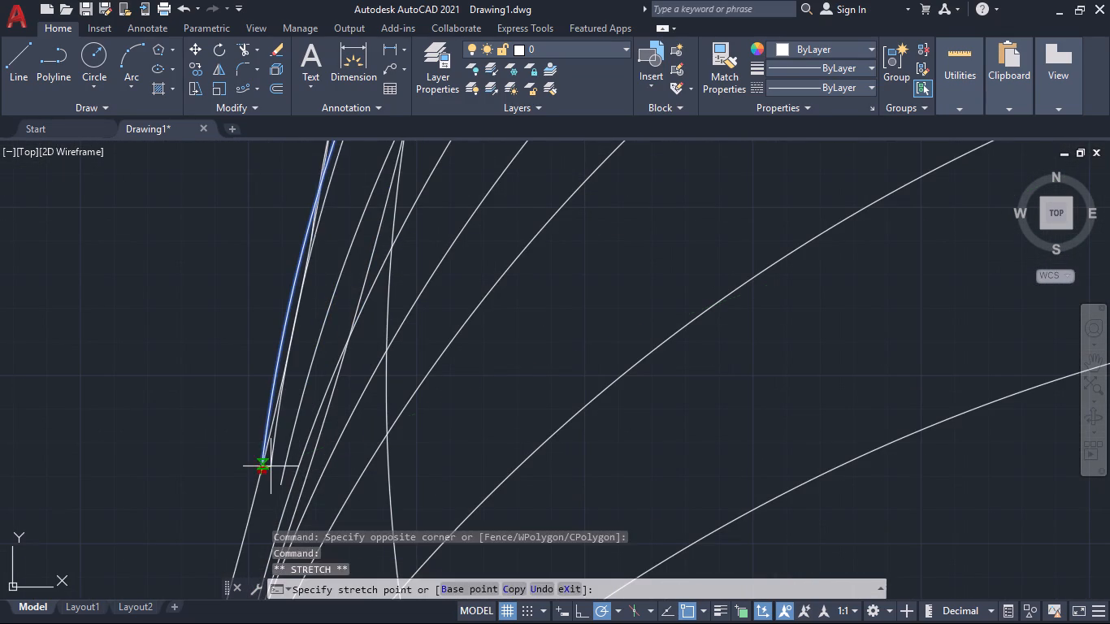
click(272, 466)
scroll(288, 466, down, 2)
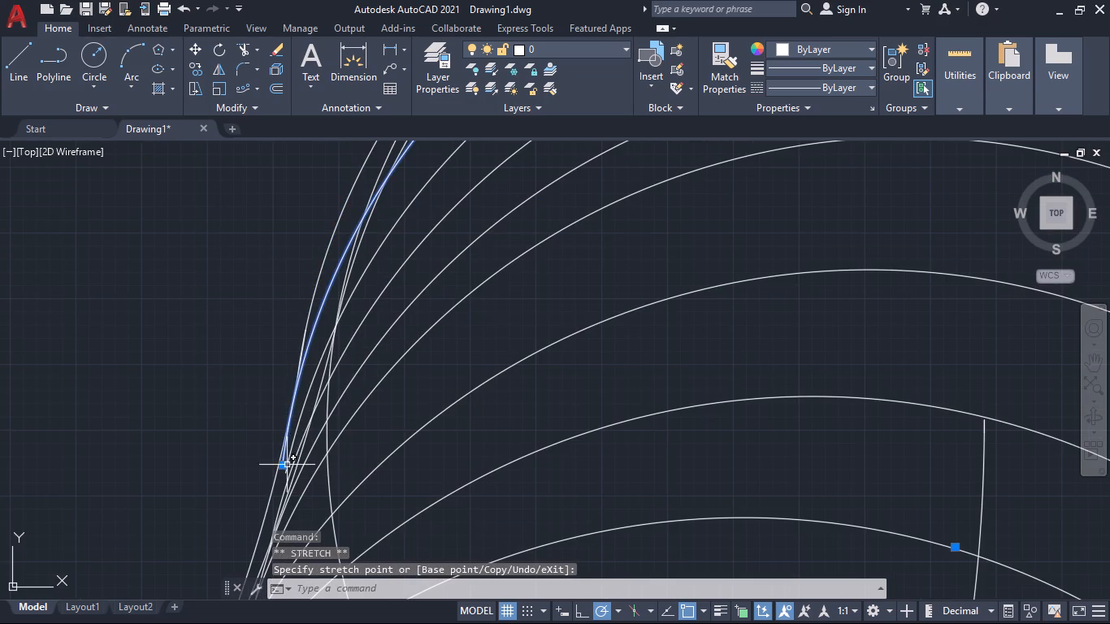
middle_drag(277, 340, 217, 461)
scroll(264, 386, down, 3)
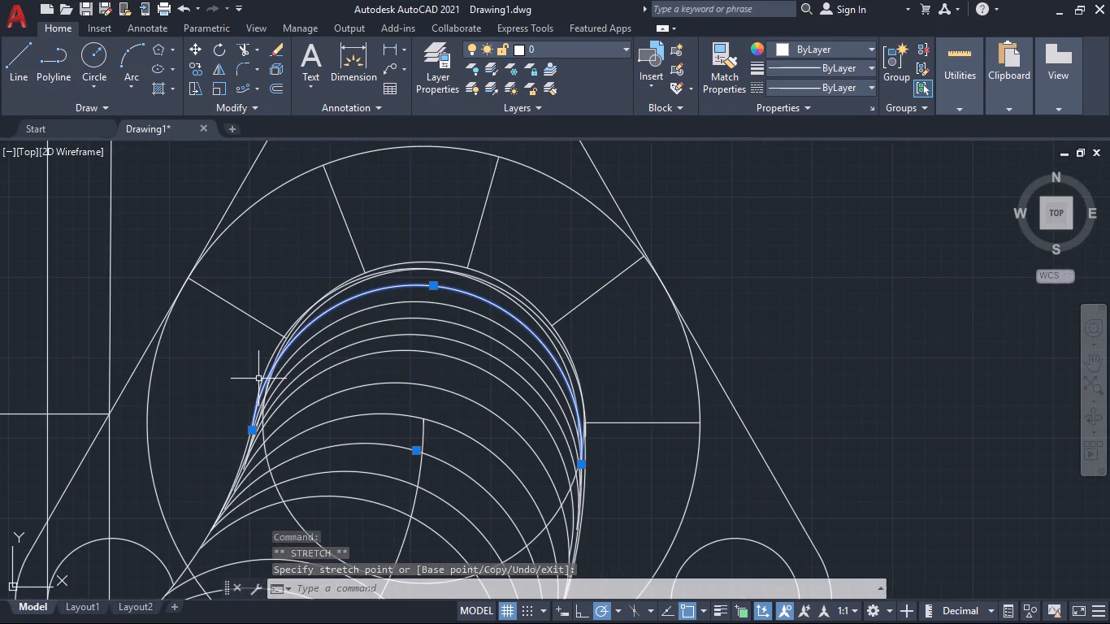
middle_drag(233, 380, 272, 305)
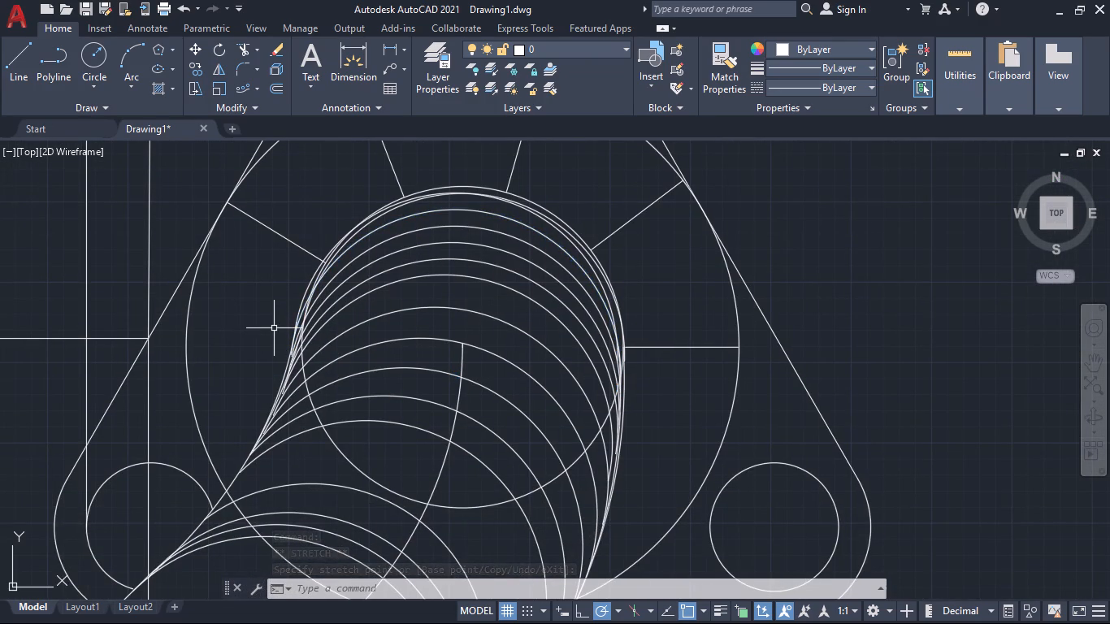
key(Escape)
Draw a vertical line from the upper end of the pipe's centreline to the centre of the flange's top hole.
scroll(371, 421, down, 1)
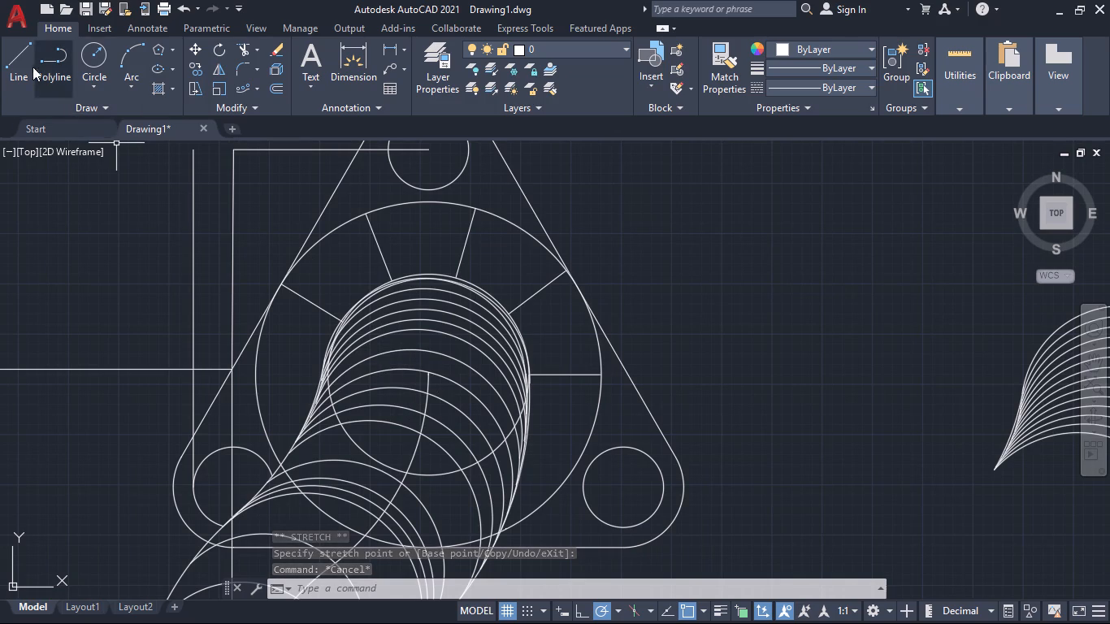
click(15, 54)
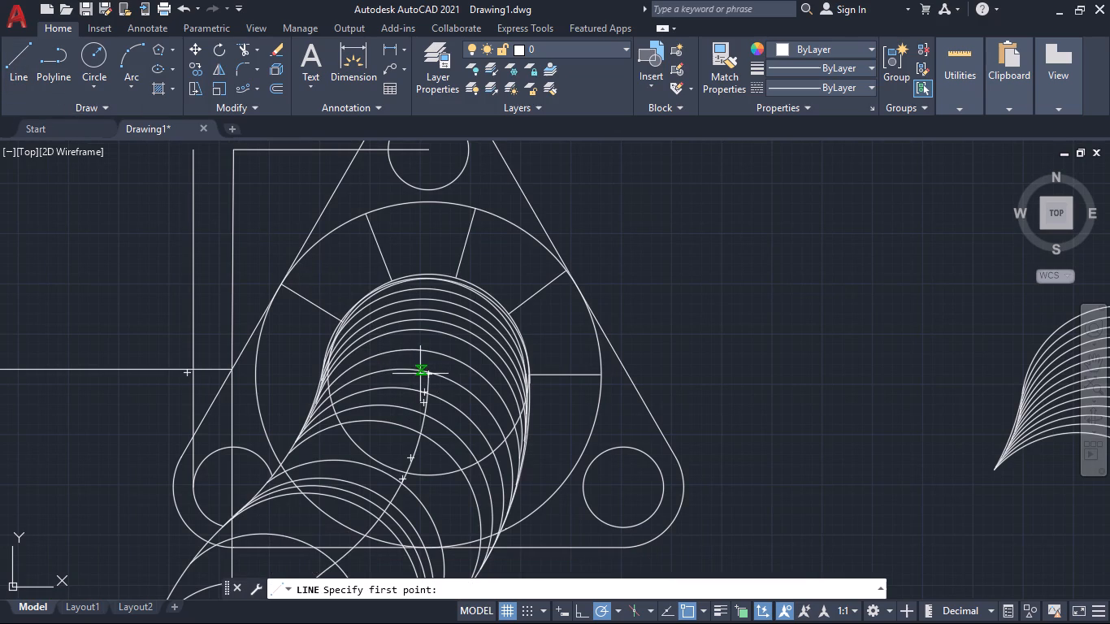
scroll(419, 373, up, 4)
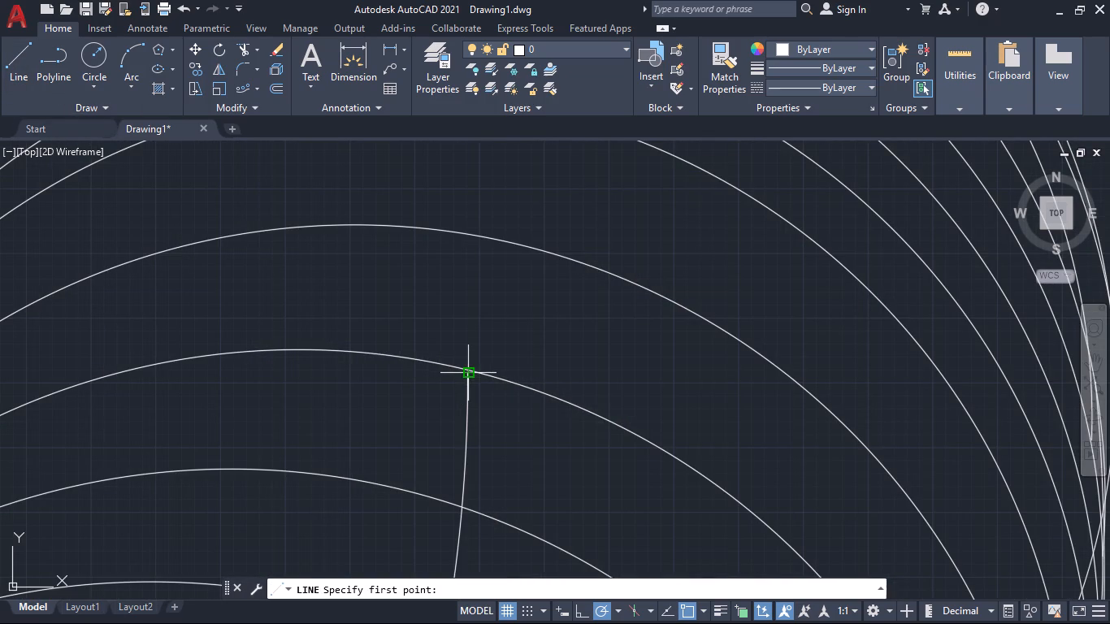
click(465, 379)
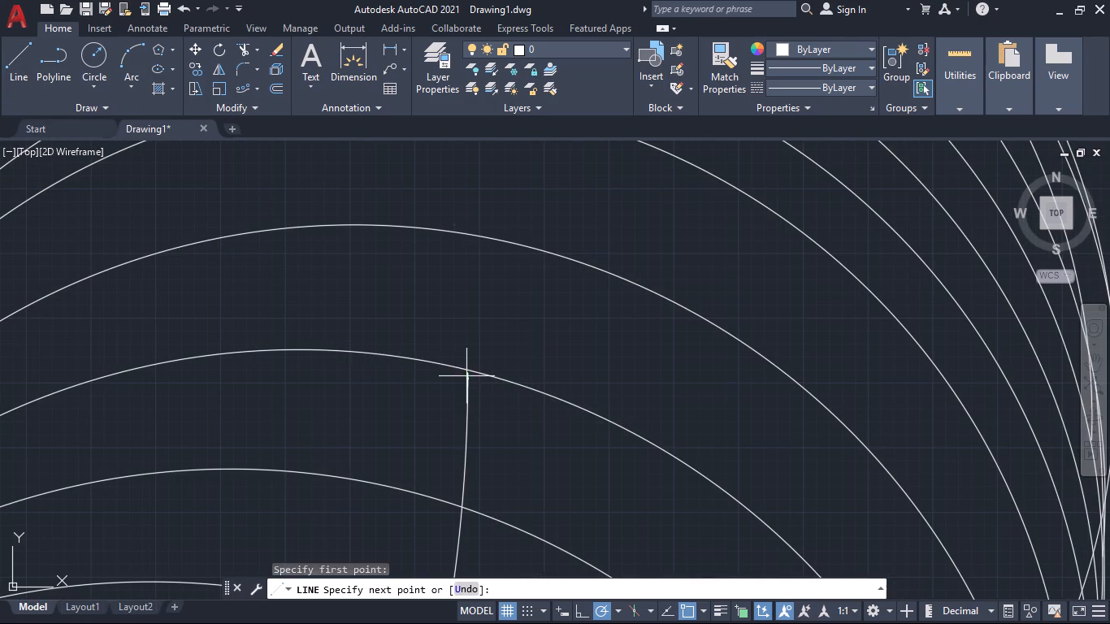
middle_drag(470, 277, 467, 418)
scroll(467, 418, down, 3)
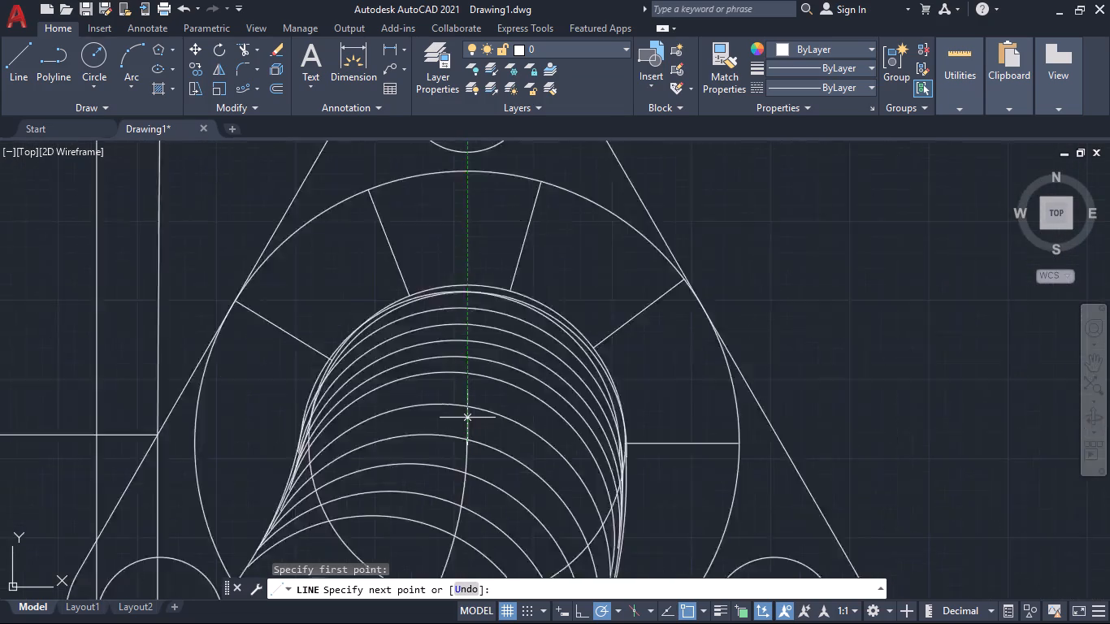
scroll(467, 418, down, 2)
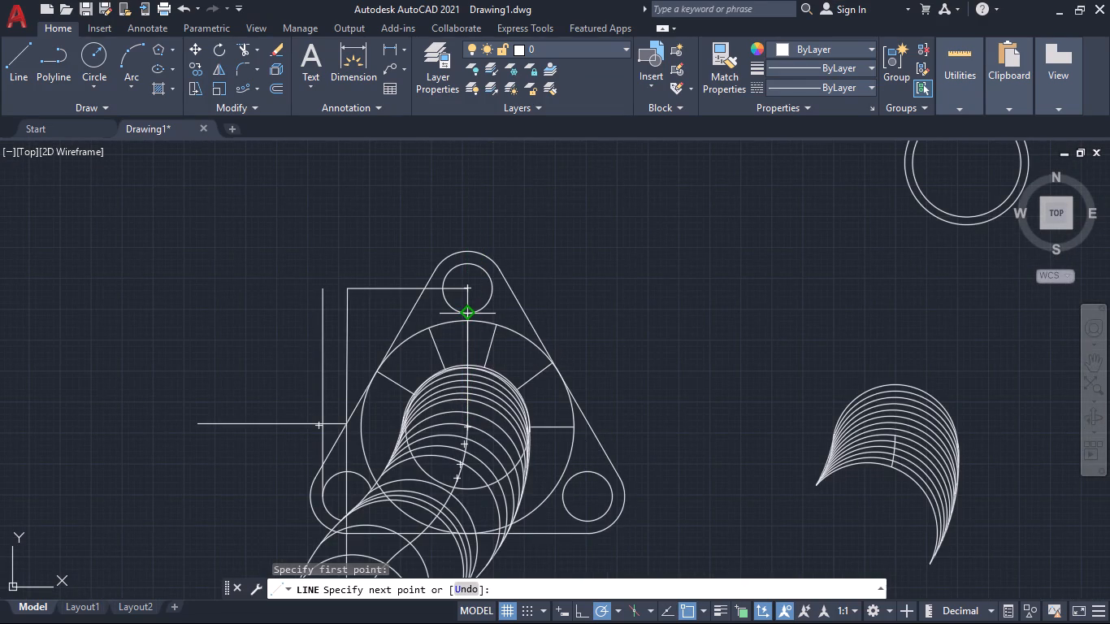
click(470, 292)
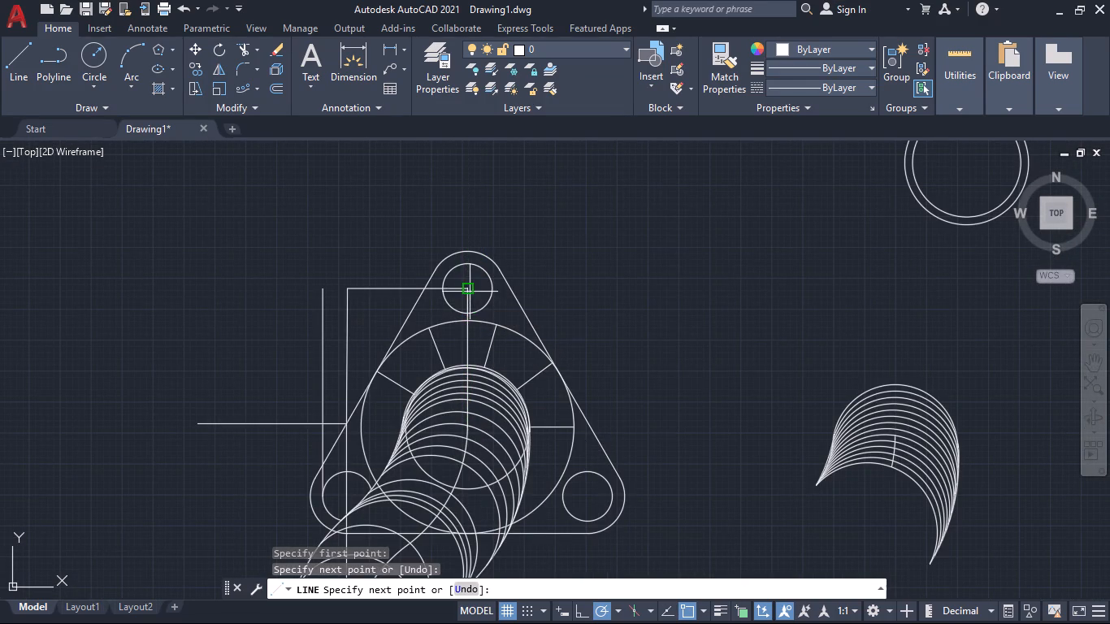
key(space)
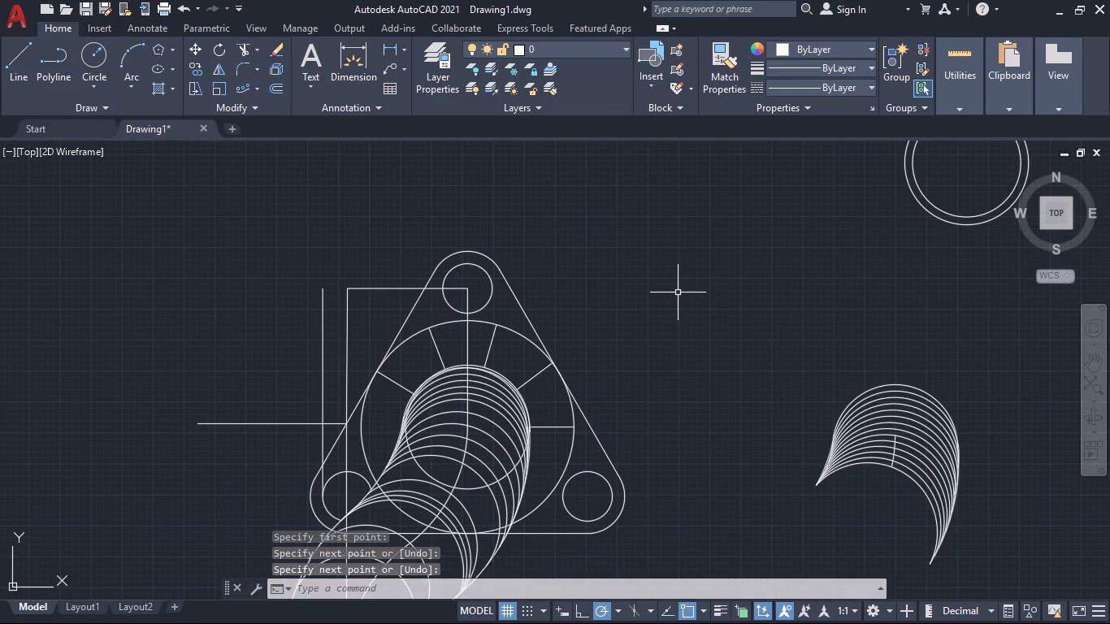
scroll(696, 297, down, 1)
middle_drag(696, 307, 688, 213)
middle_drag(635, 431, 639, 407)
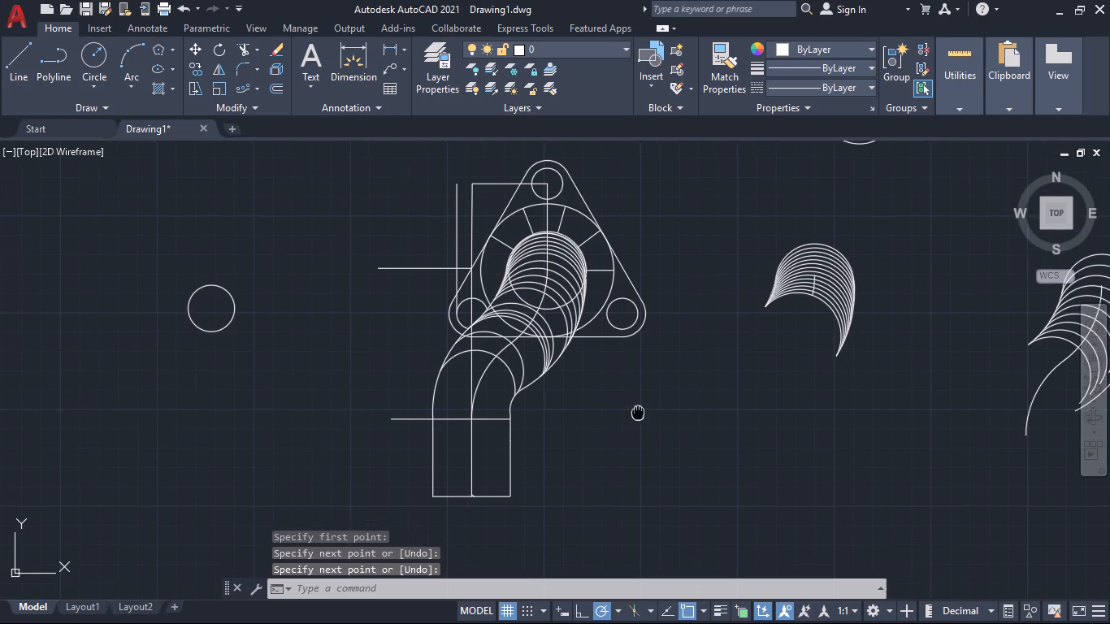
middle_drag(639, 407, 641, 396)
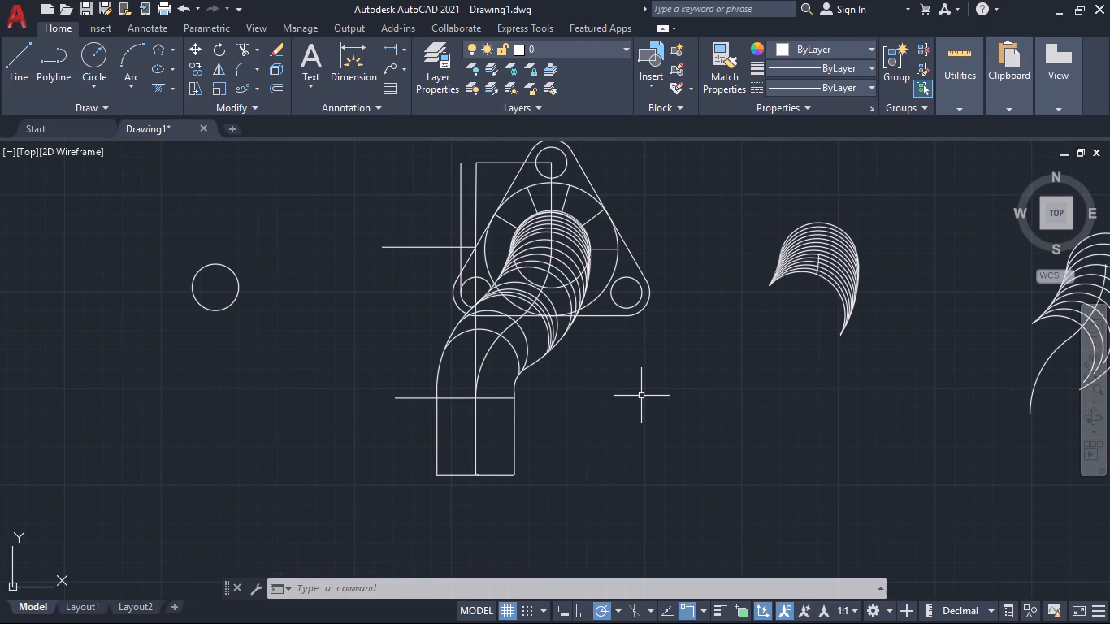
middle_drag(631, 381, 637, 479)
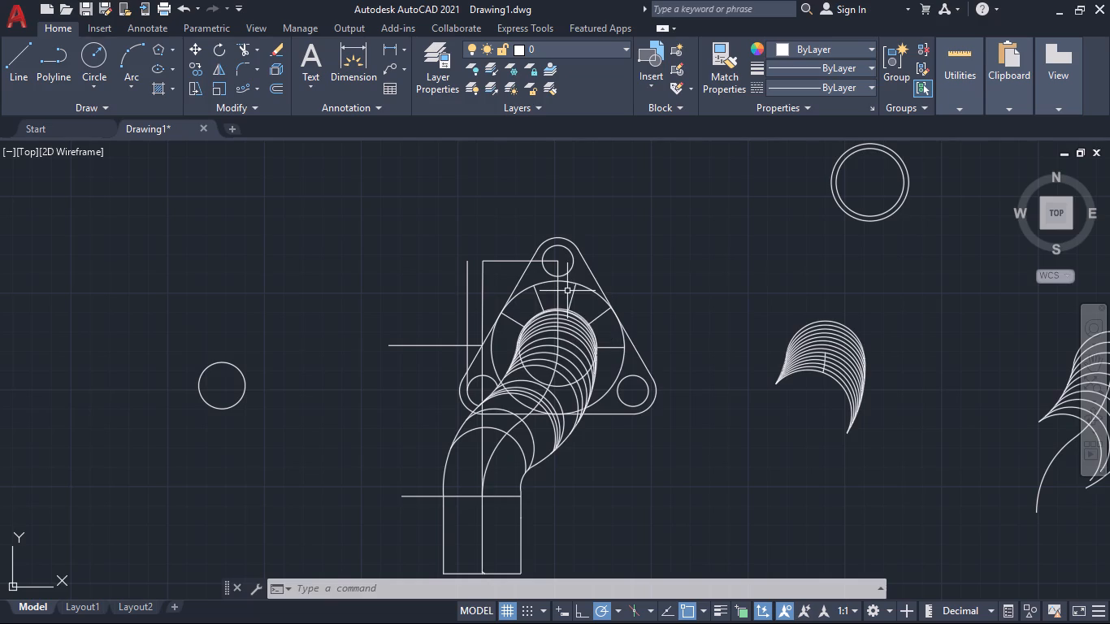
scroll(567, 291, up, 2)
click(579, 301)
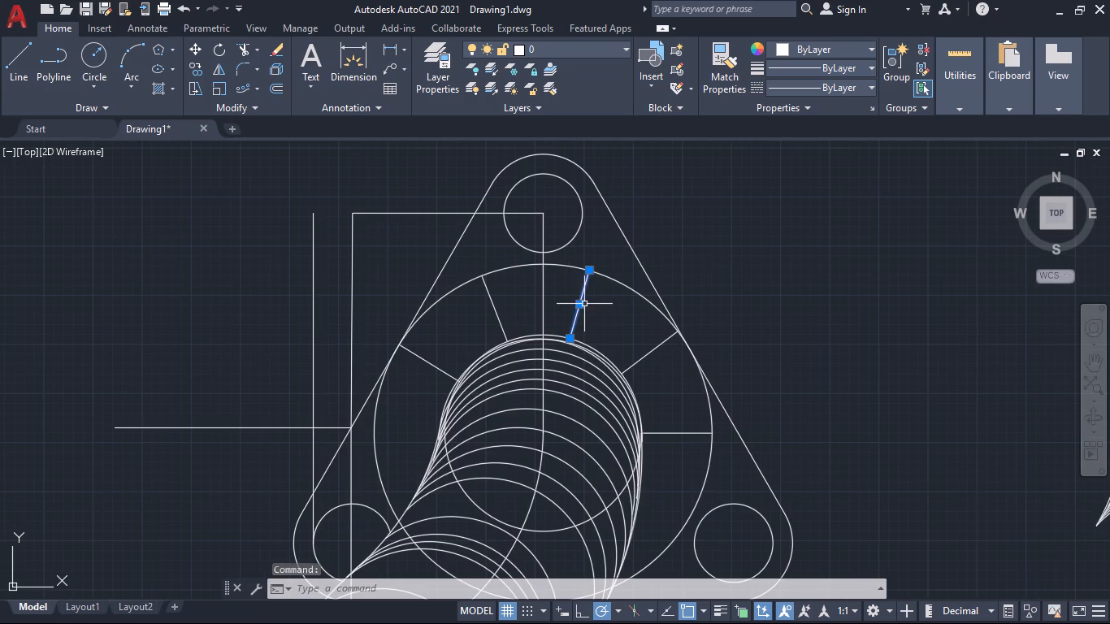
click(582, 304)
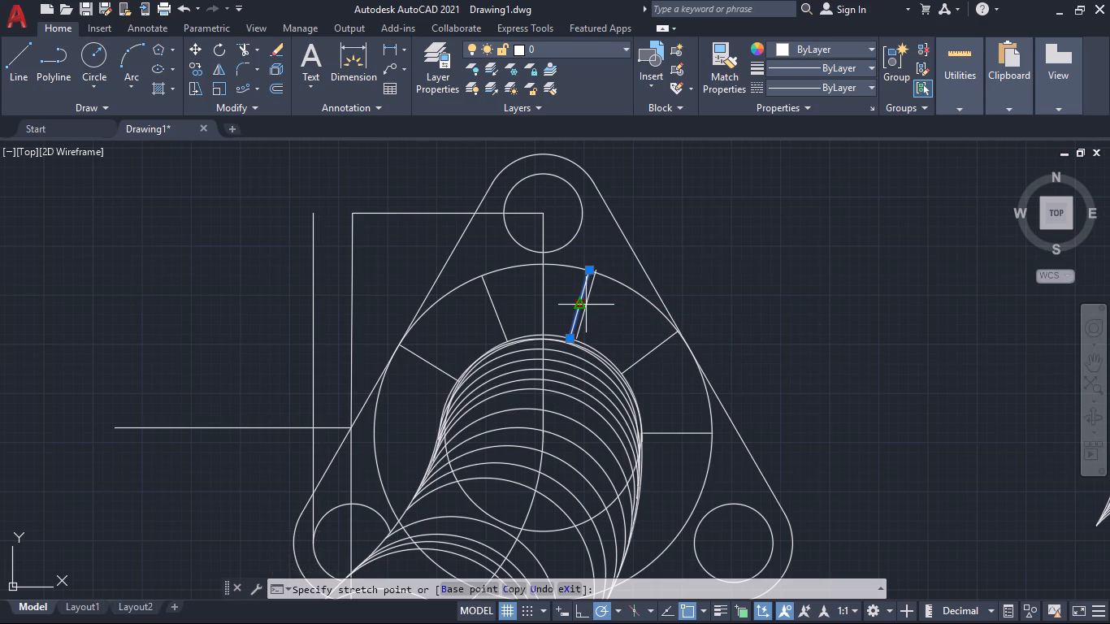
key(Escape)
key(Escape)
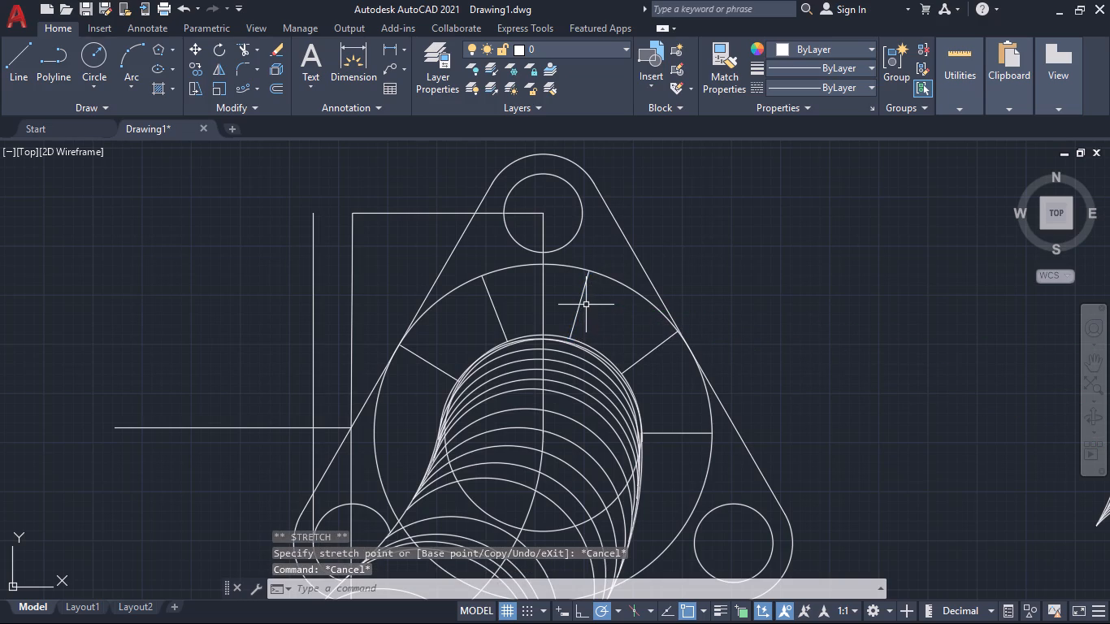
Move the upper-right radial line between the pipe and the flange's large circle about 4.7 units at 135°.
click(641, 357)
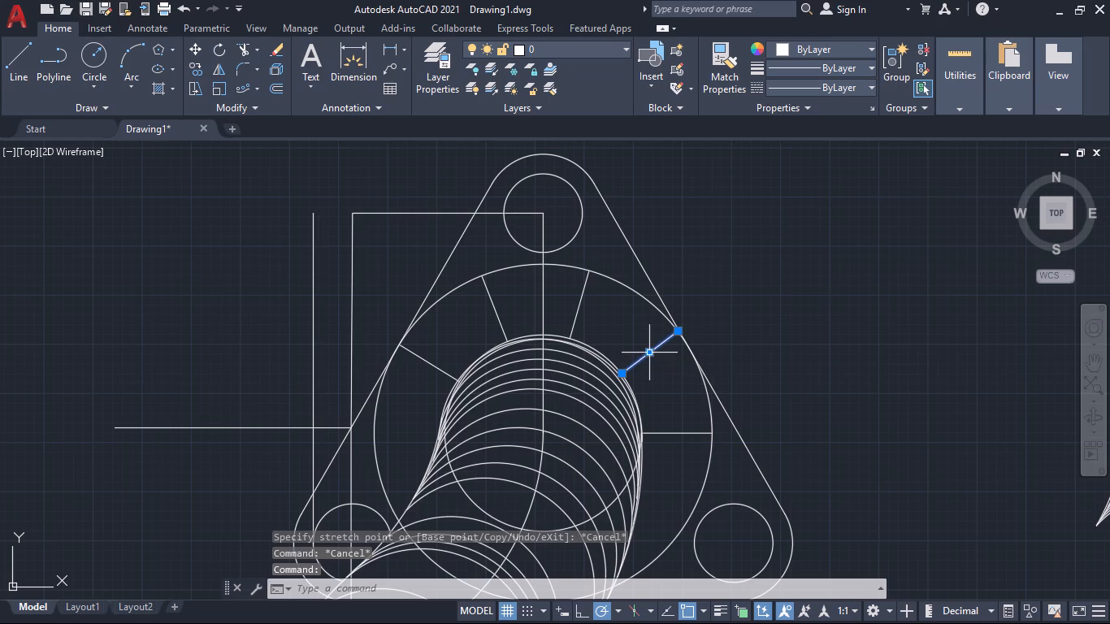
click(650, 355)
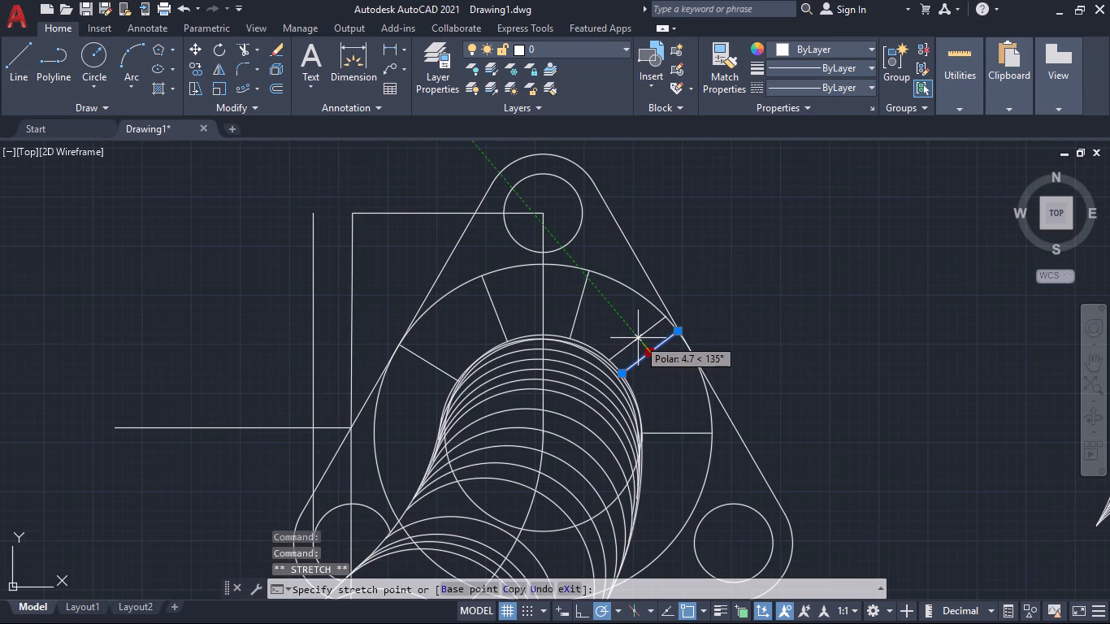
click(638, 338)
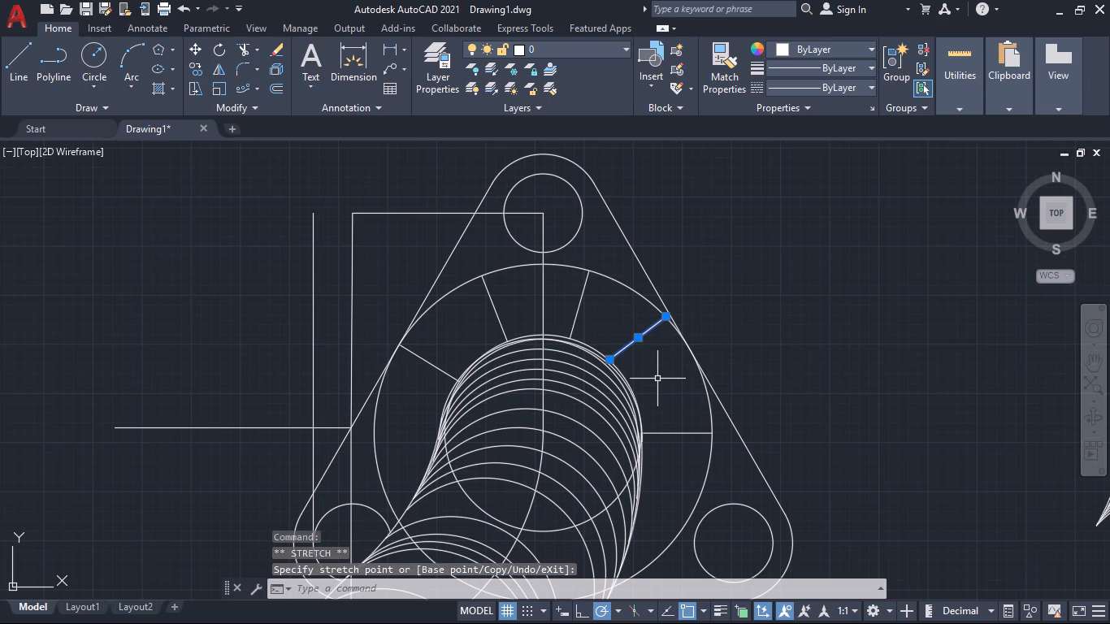
Stretch the outer end of the horizontal radial line right of the pipe slightly up along the flange's large circle.
click(683, 434)
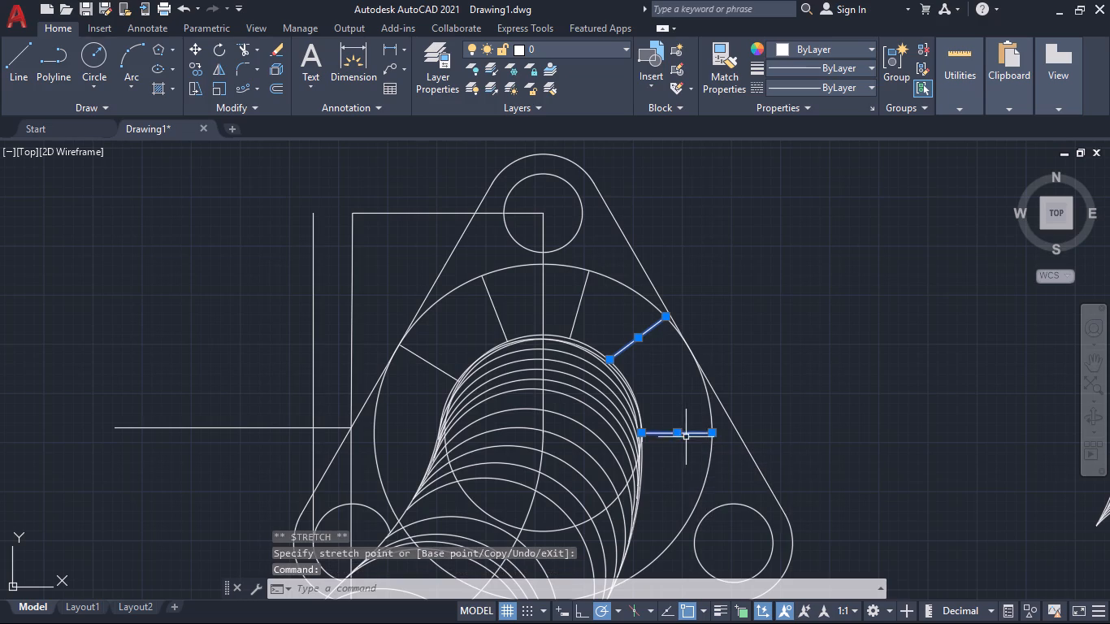
click(679, 434)
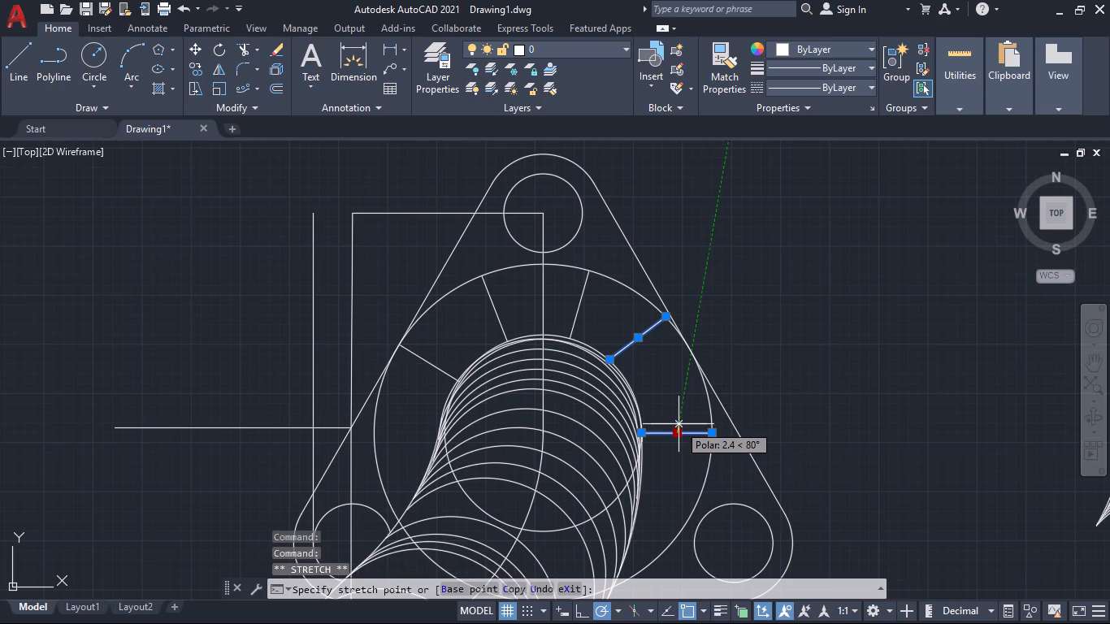
key(Escape)
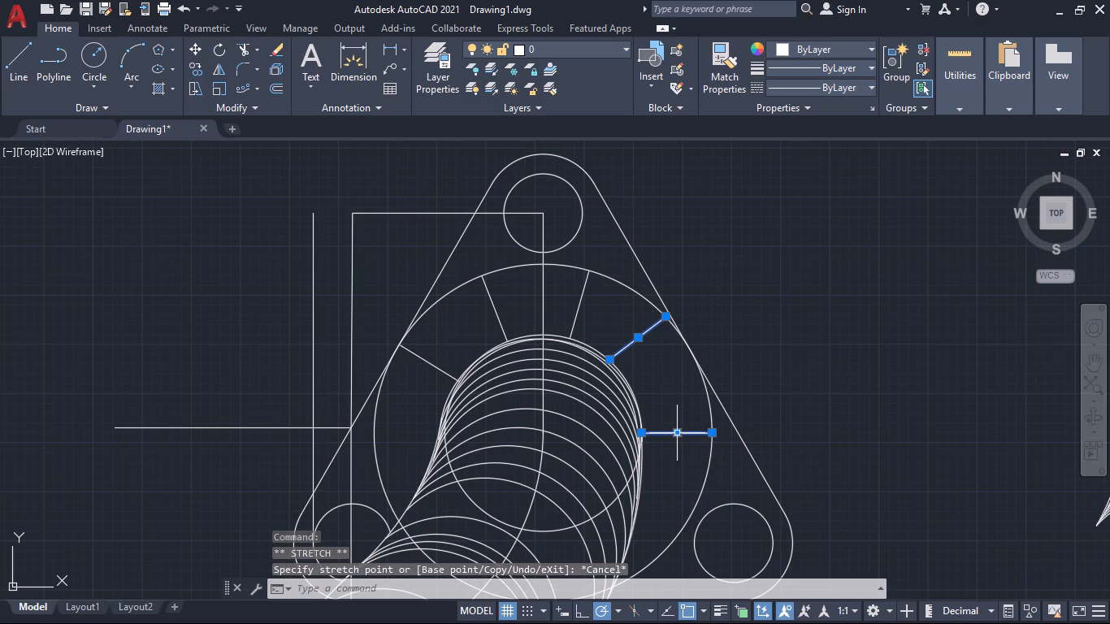
click(711, 433)
click(712, 419)
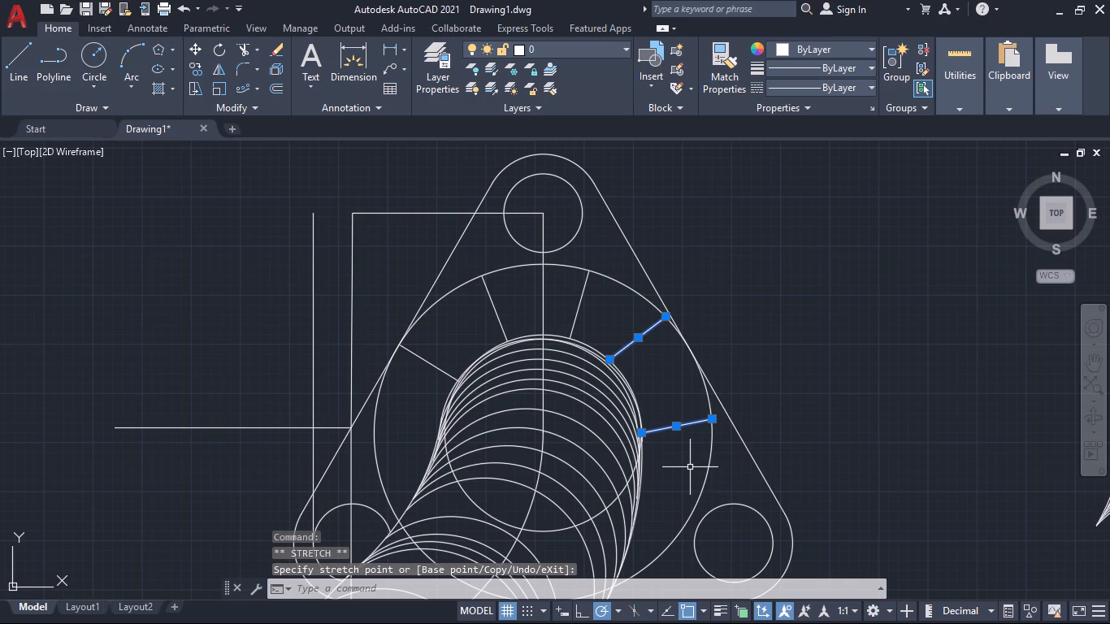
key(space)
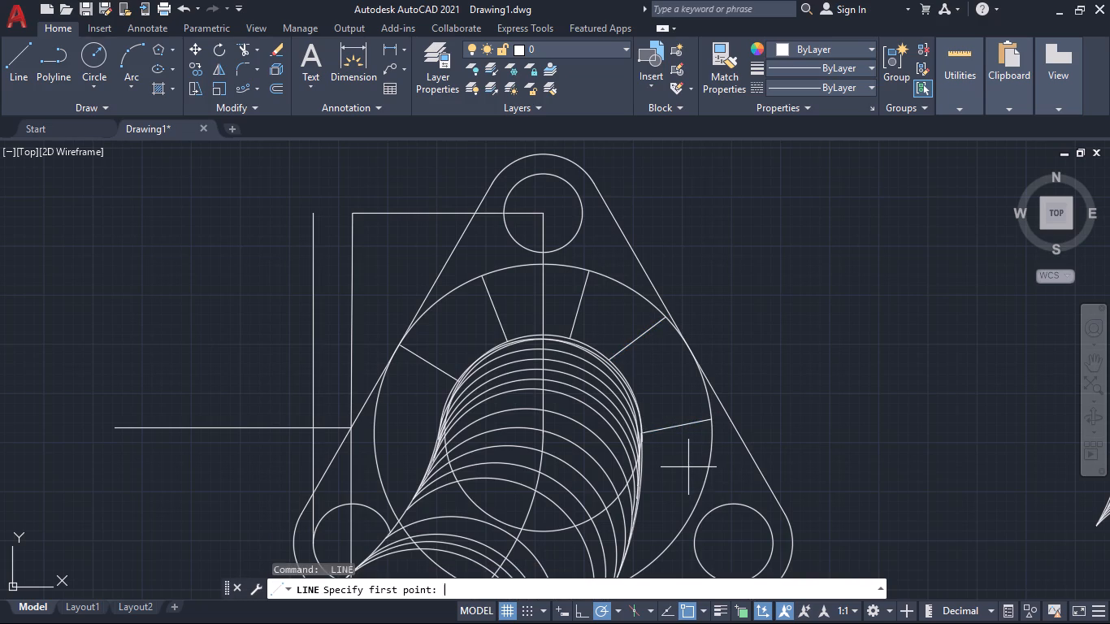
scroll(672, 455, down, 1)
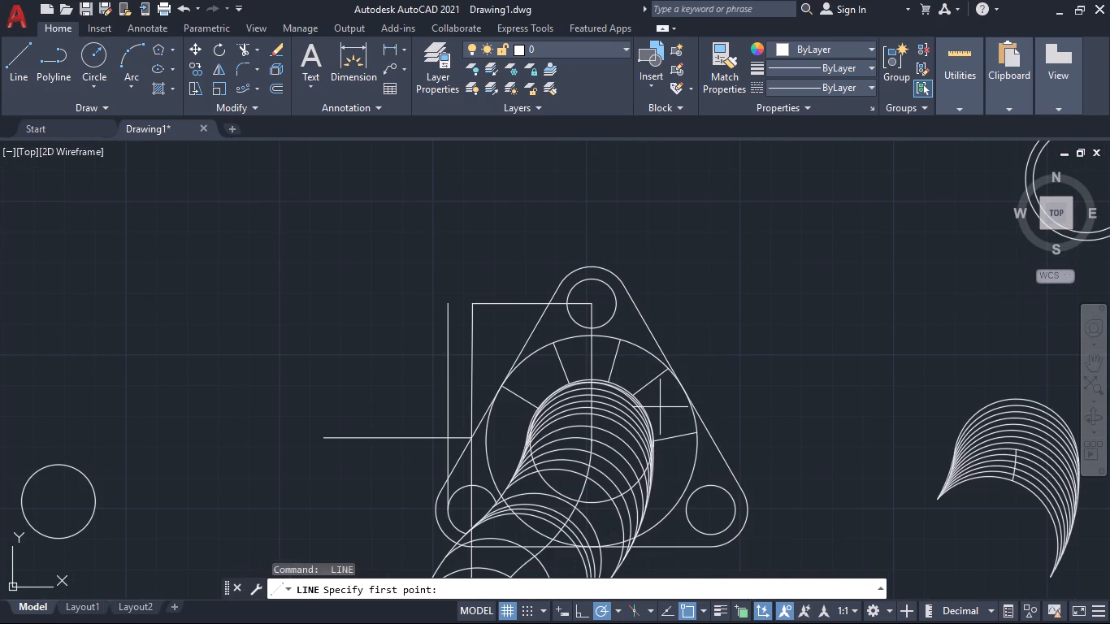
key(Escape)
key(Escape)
Move the upper-right radial line down and to the right, placing its outer end where the large circle meets the flange's sloping edge.
click(646, 379)
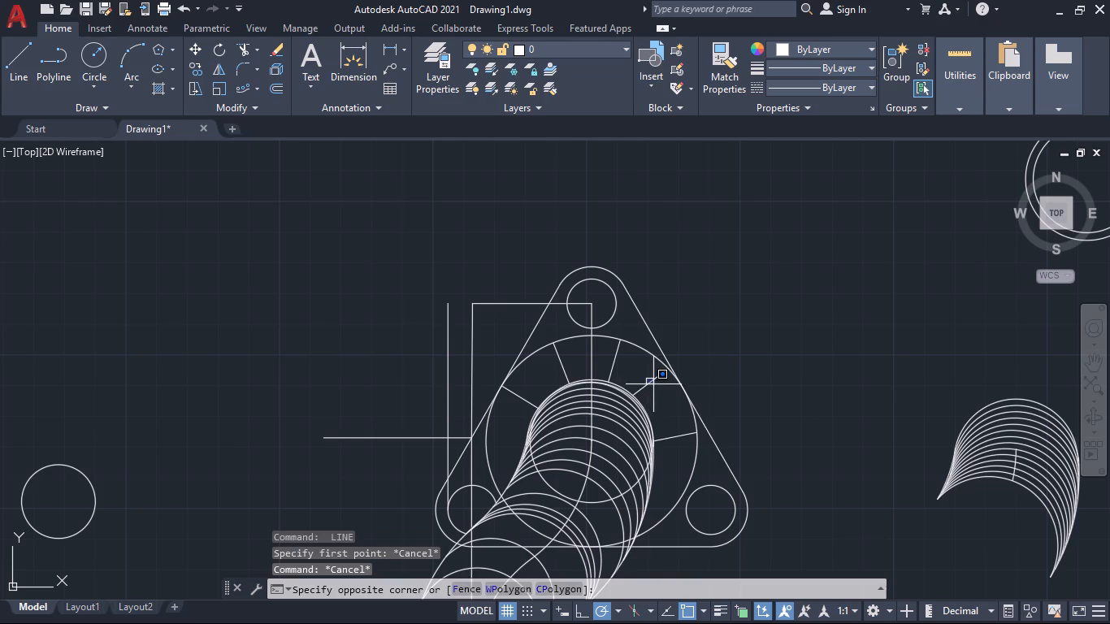
click(653, 384)
click(652, 382)
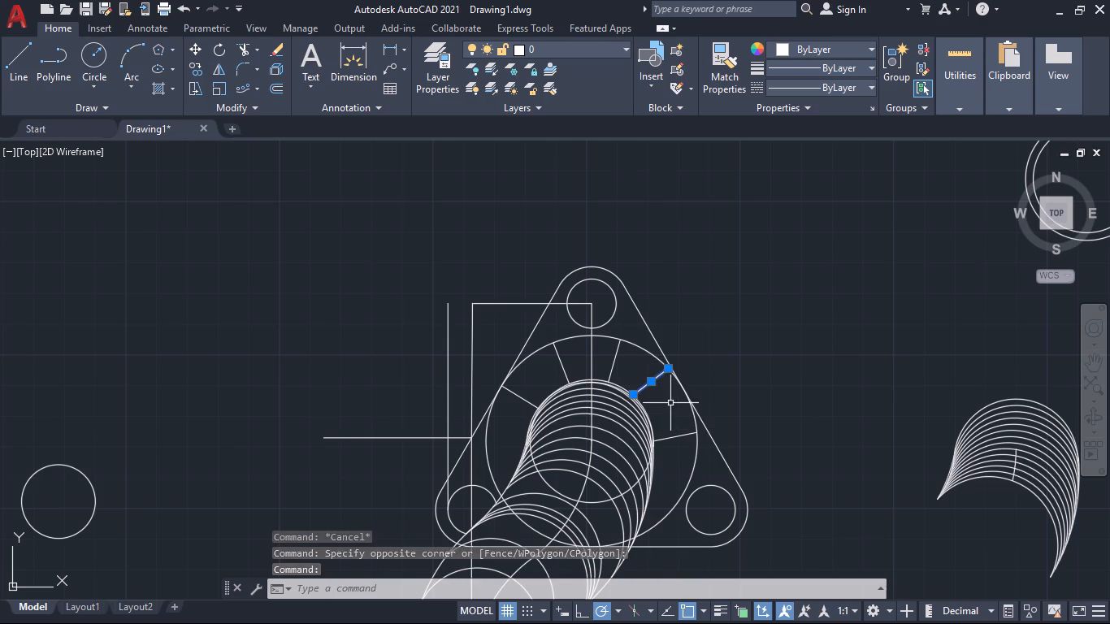
click(652, 383)
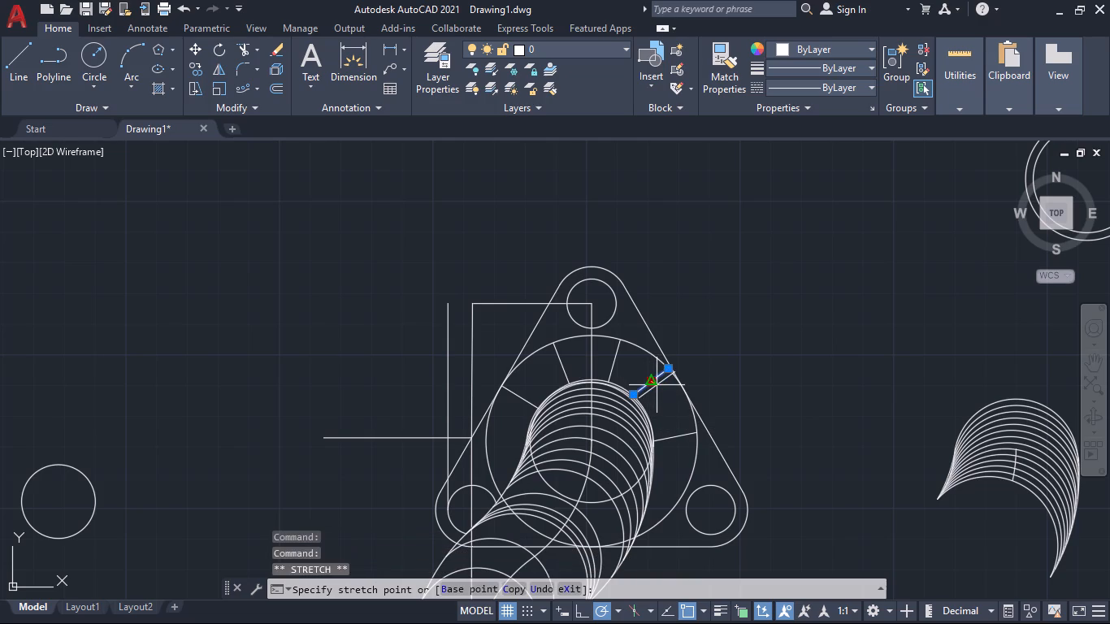
click(657, 388)
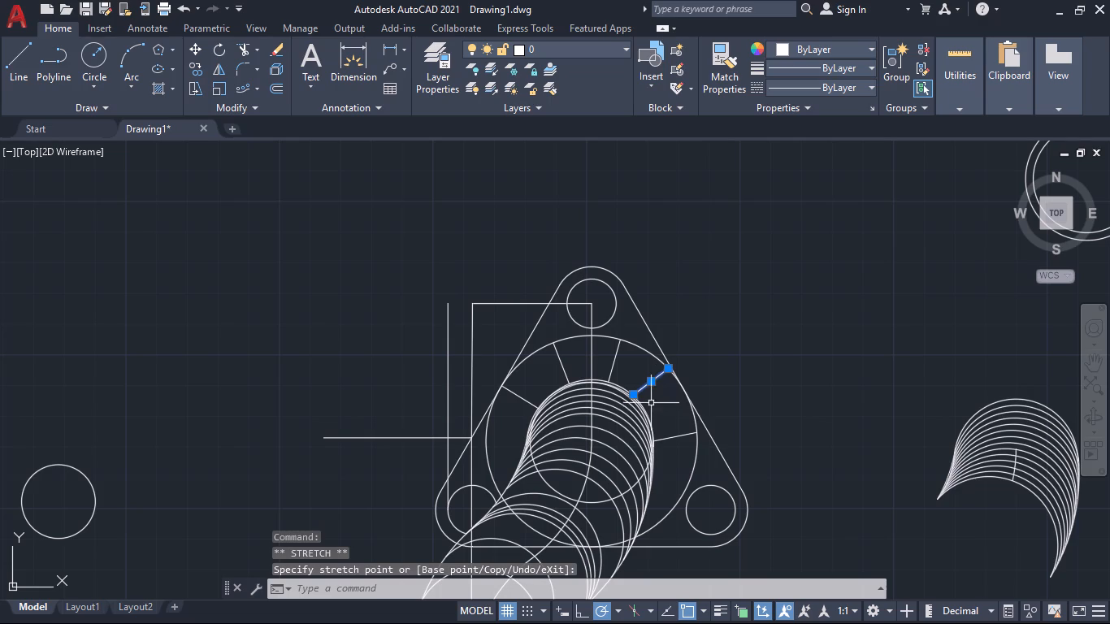
click(653, 383)
click(660, 391)
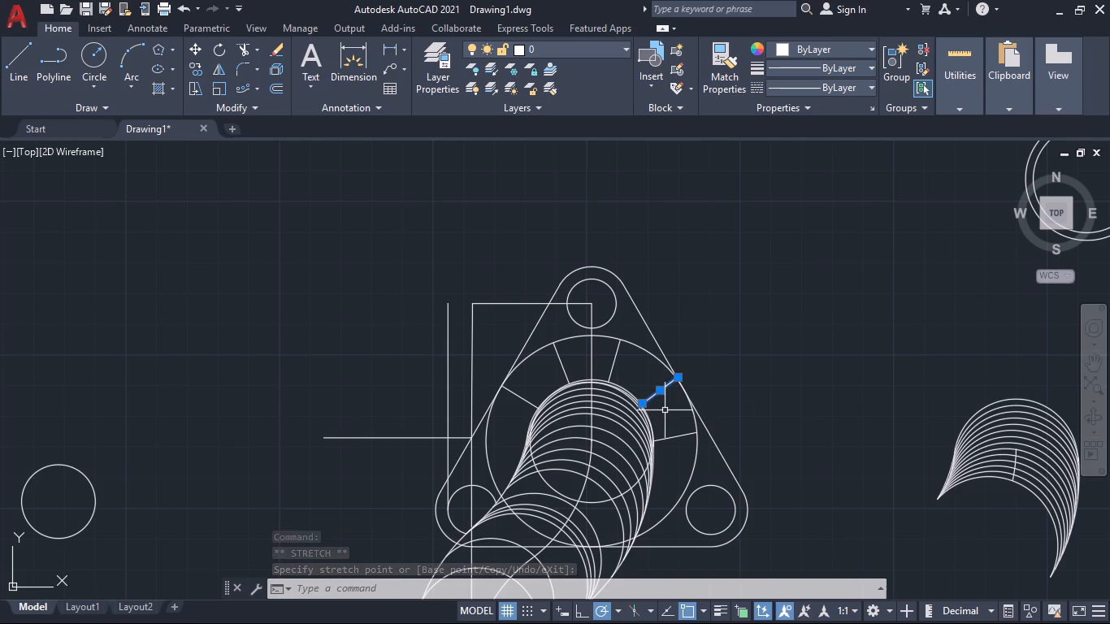
key(Escape)
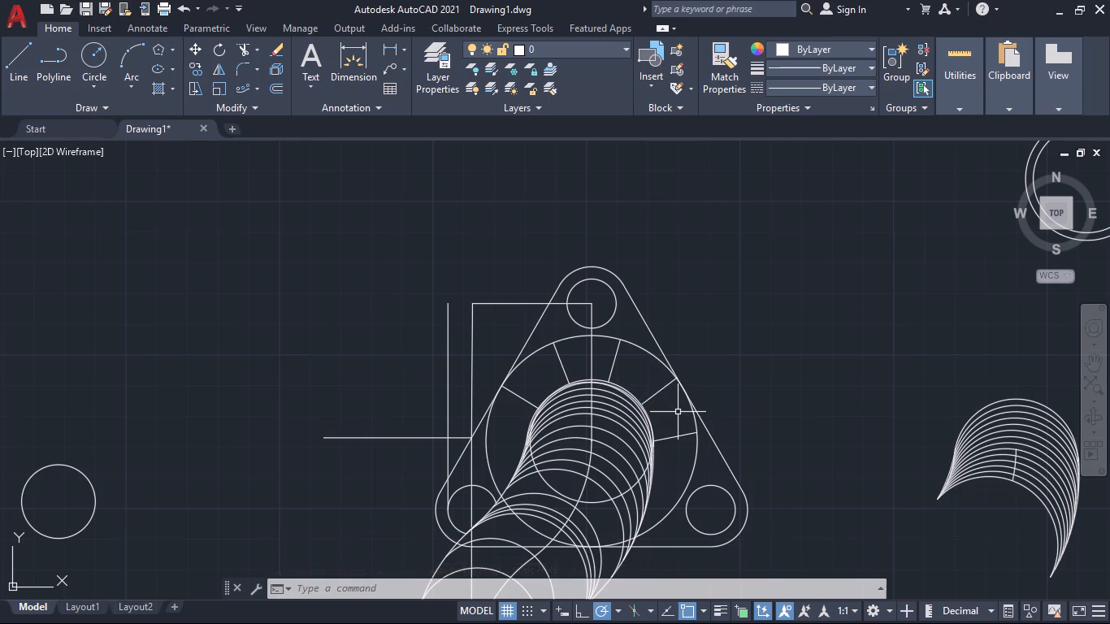
Move the radial line just right of the vertical centreline about 3.0 units at 160°, towards the centreline.
middle_drag(670, 412, 681, 423)
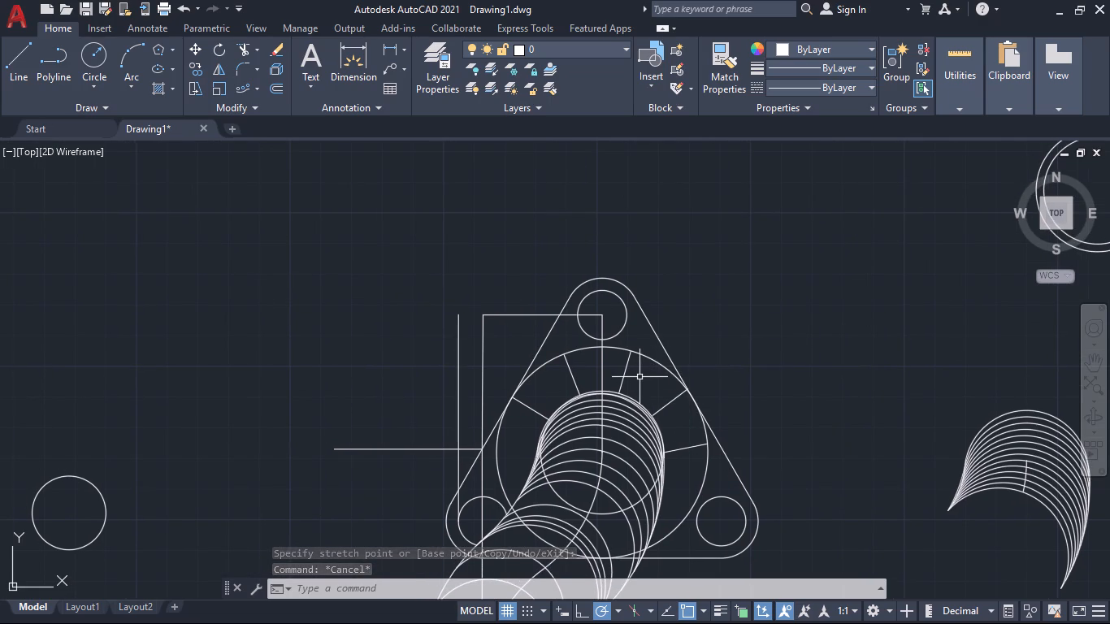
middle_drag(640, 377, 654, 387)
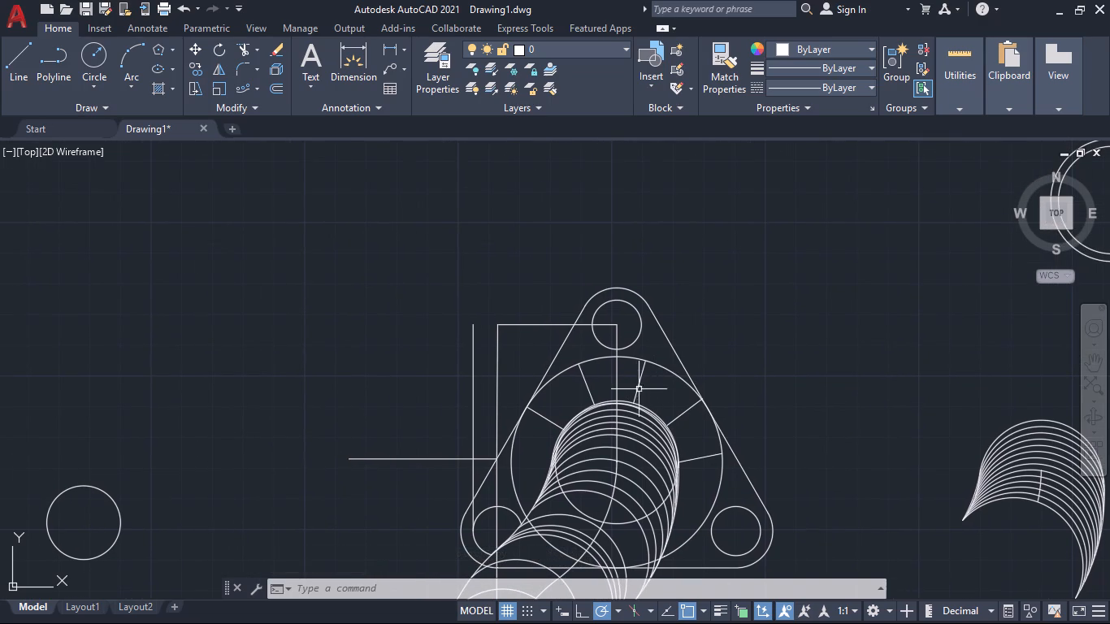
click(640, 383)
scroll(646, 393, up, 1)
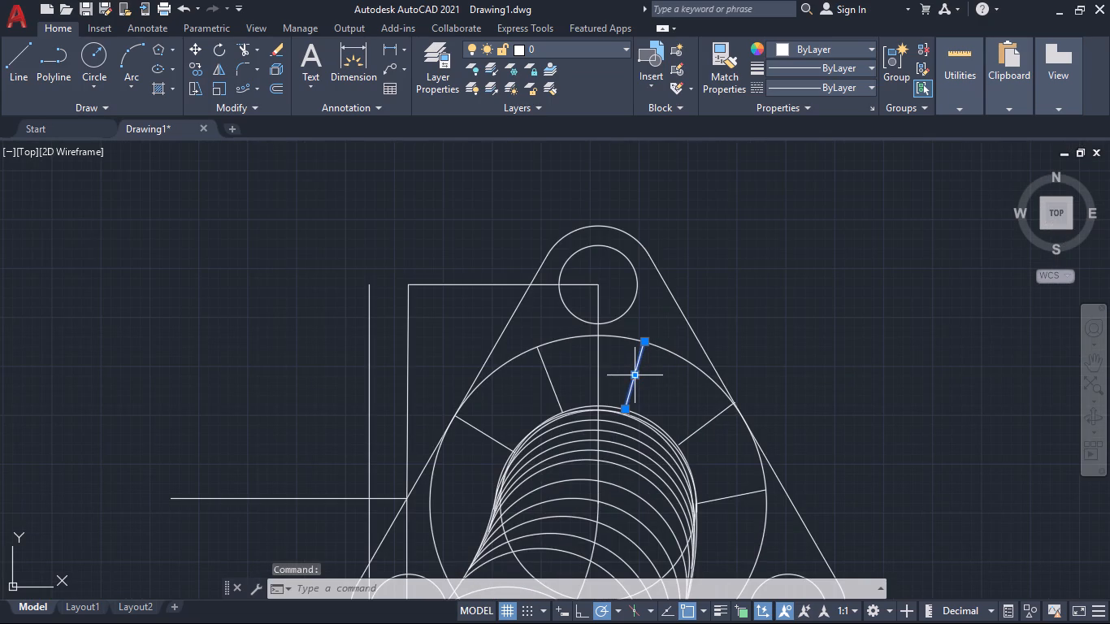
click(638, 375)
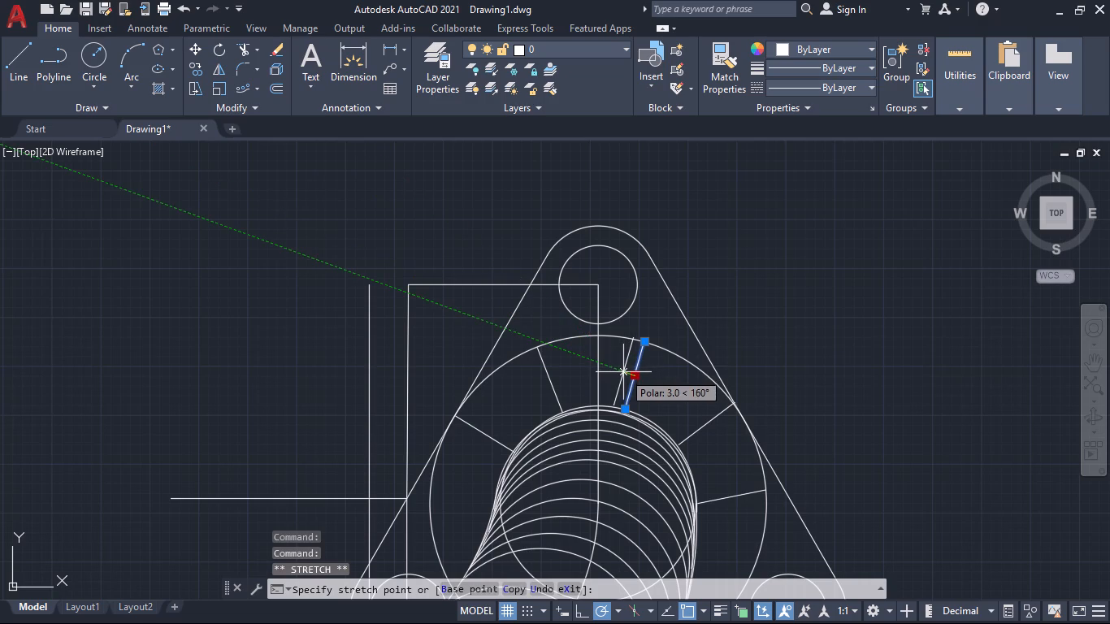
click(623, 373)
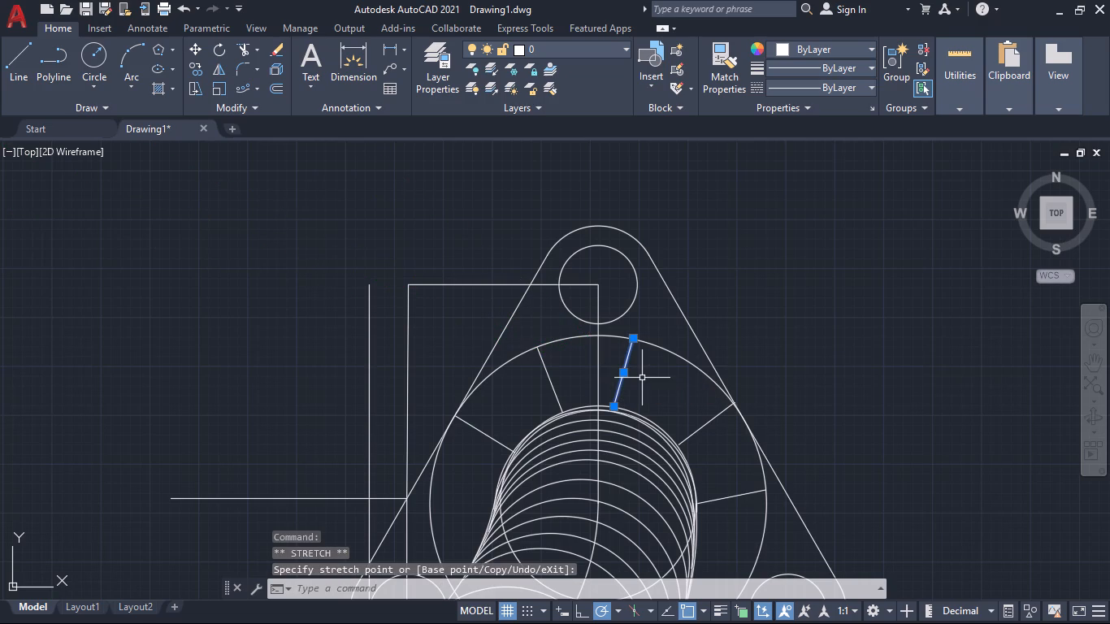
key(Escape)
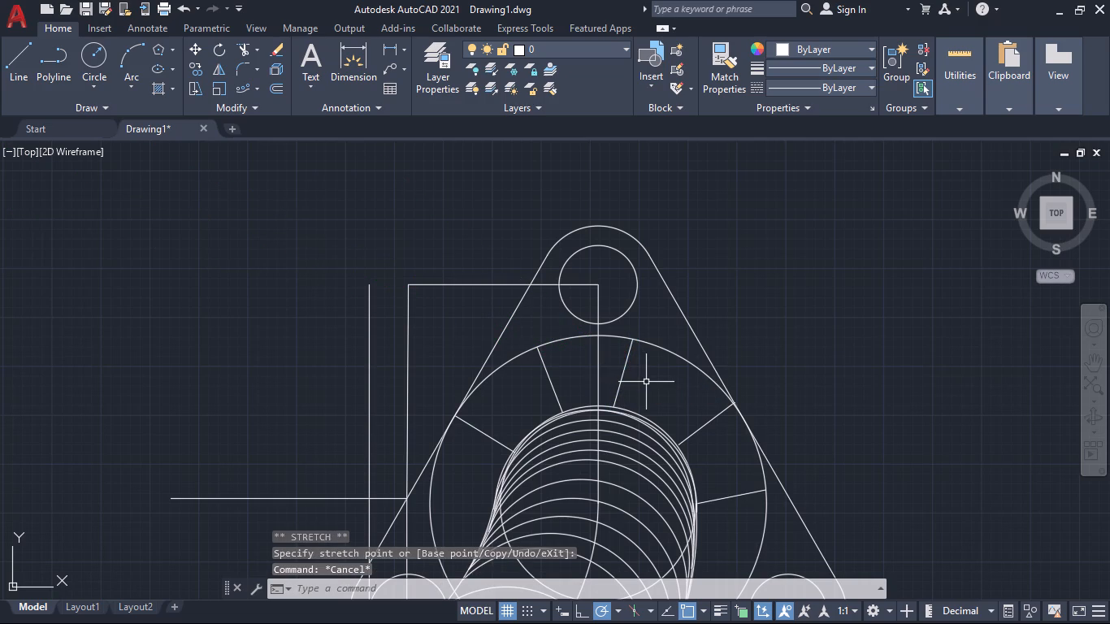
Stretch the outer end of the radial line just right of the vertical centreline up to the right side of the flange's top hole.
middle_drag(646, 382, 659, 389)
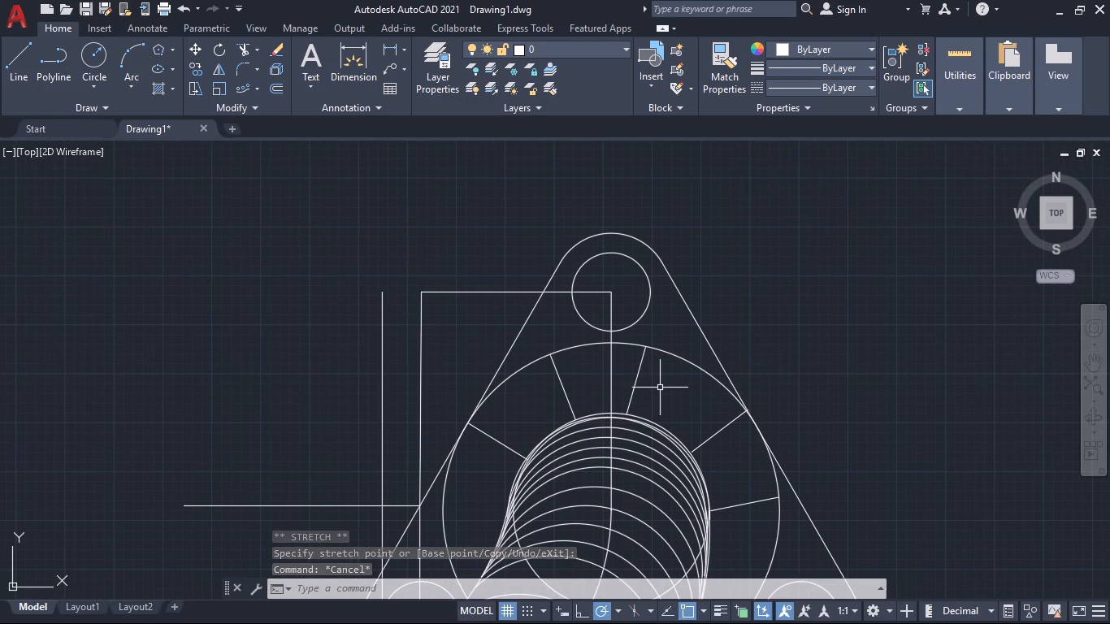
scroll(663, 389, up, 1)
middle_click(663, 389)
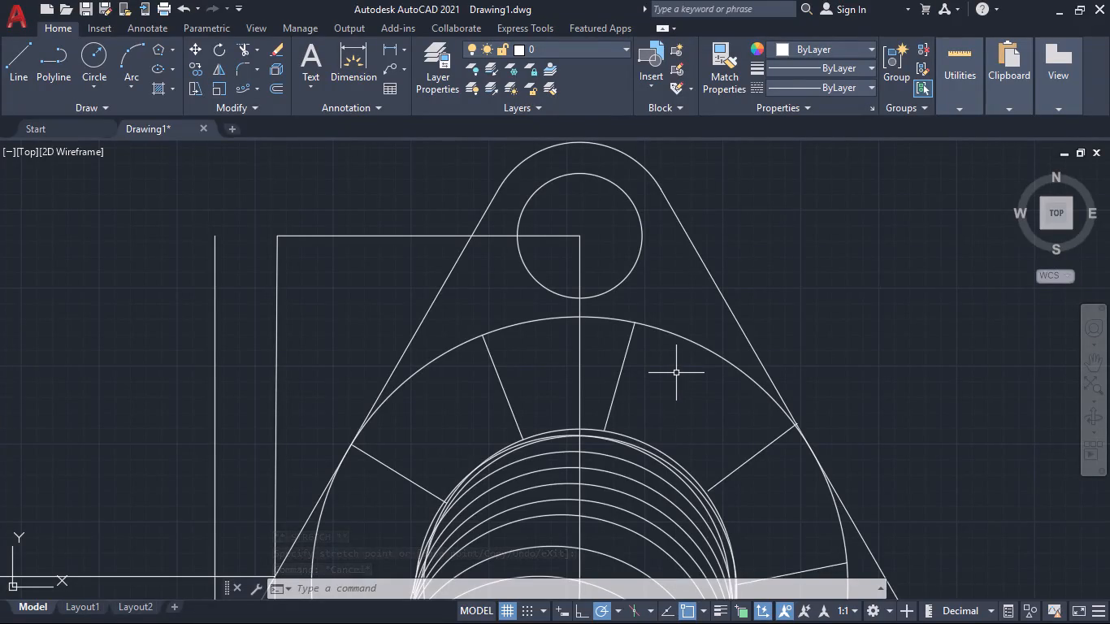
click(626, 353)
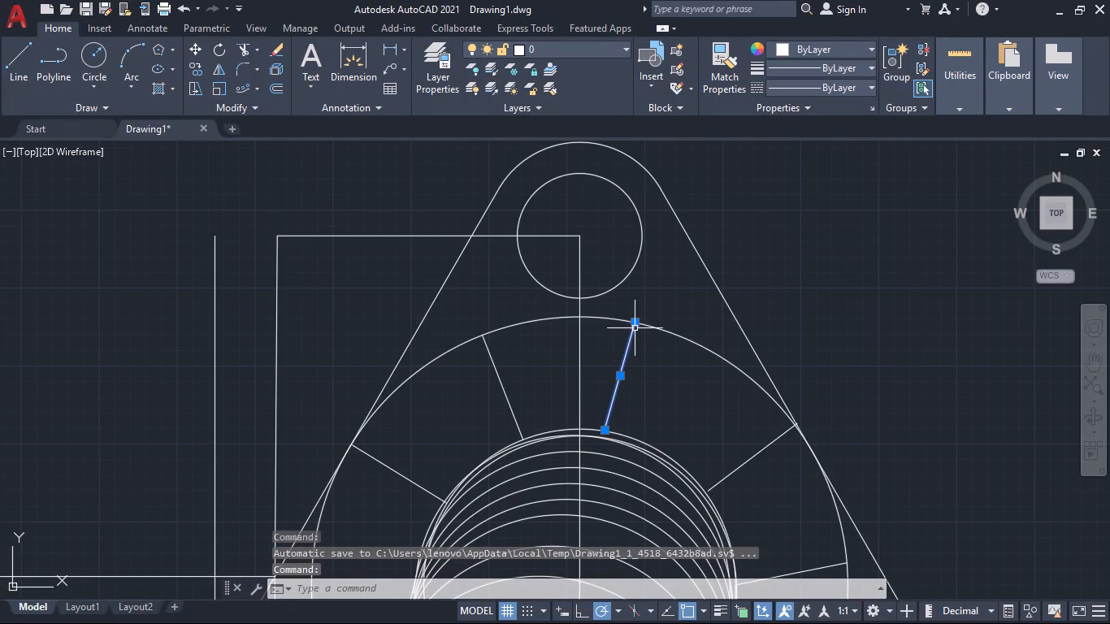
click(635, 323)
click(640, 256)
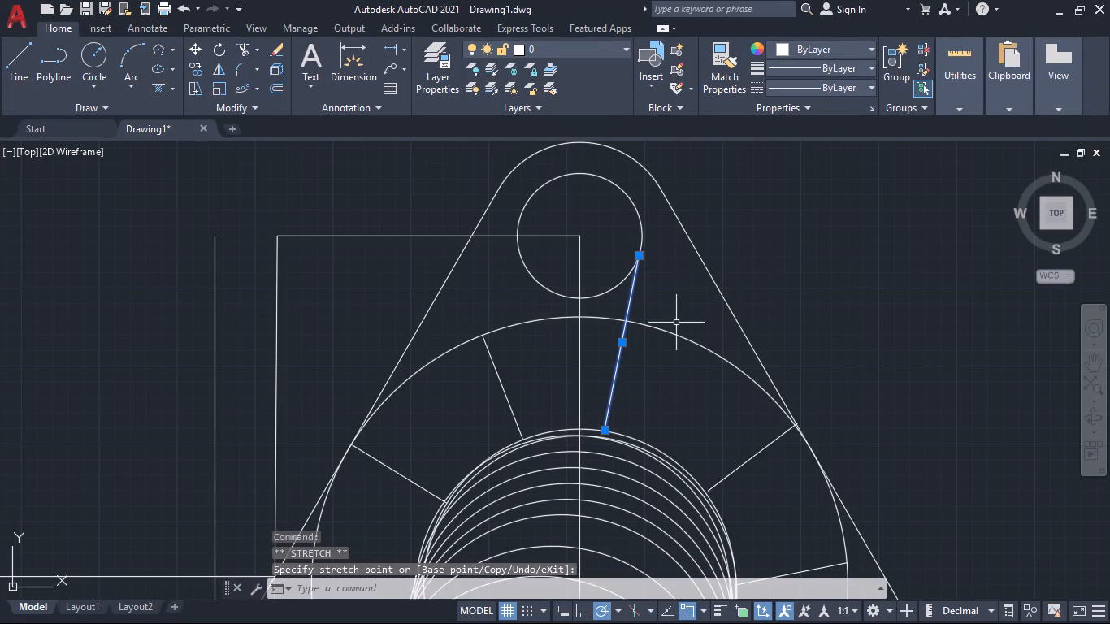
key(Escape)
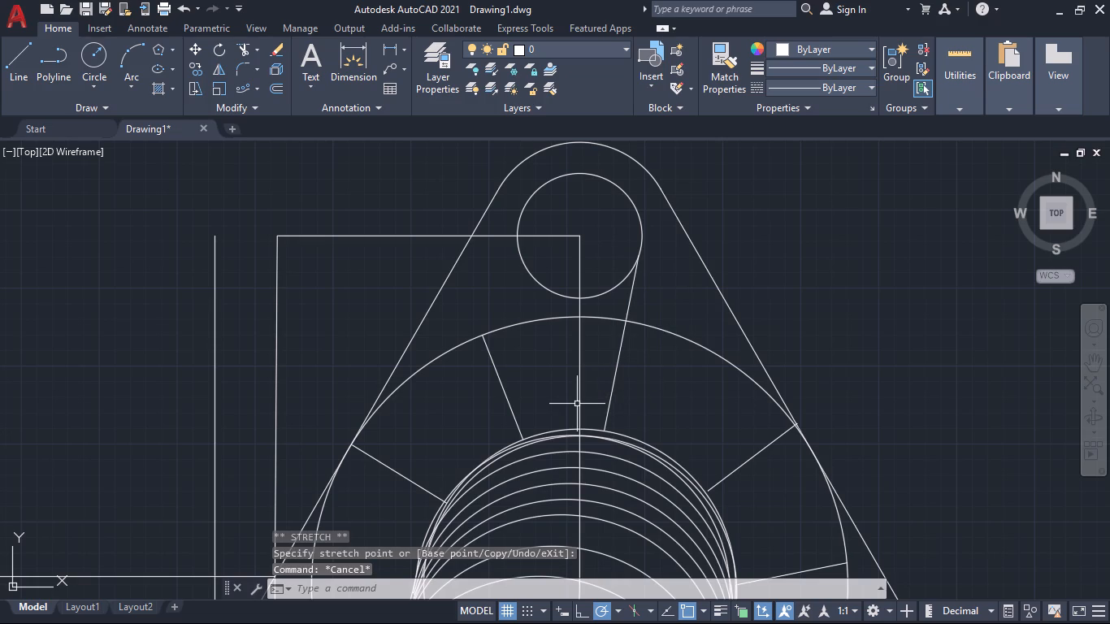
Stretch the line left of the centreline, moving its inner end along the pipe's top arc towards the centreline and its outer end to the top hole.
click(506, 400)
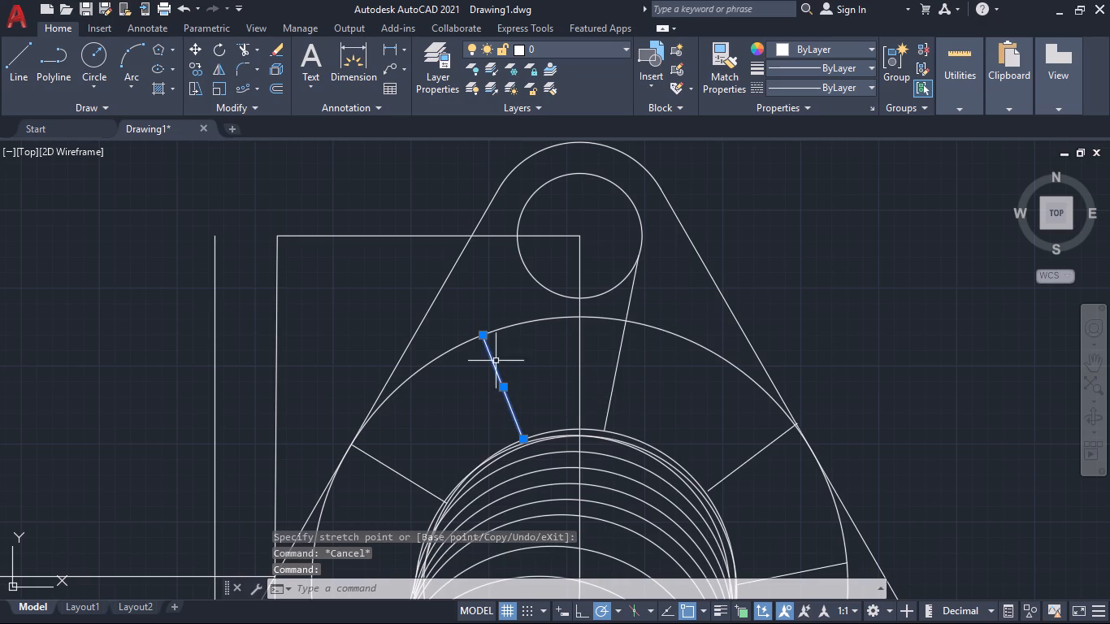
click(525, 438)
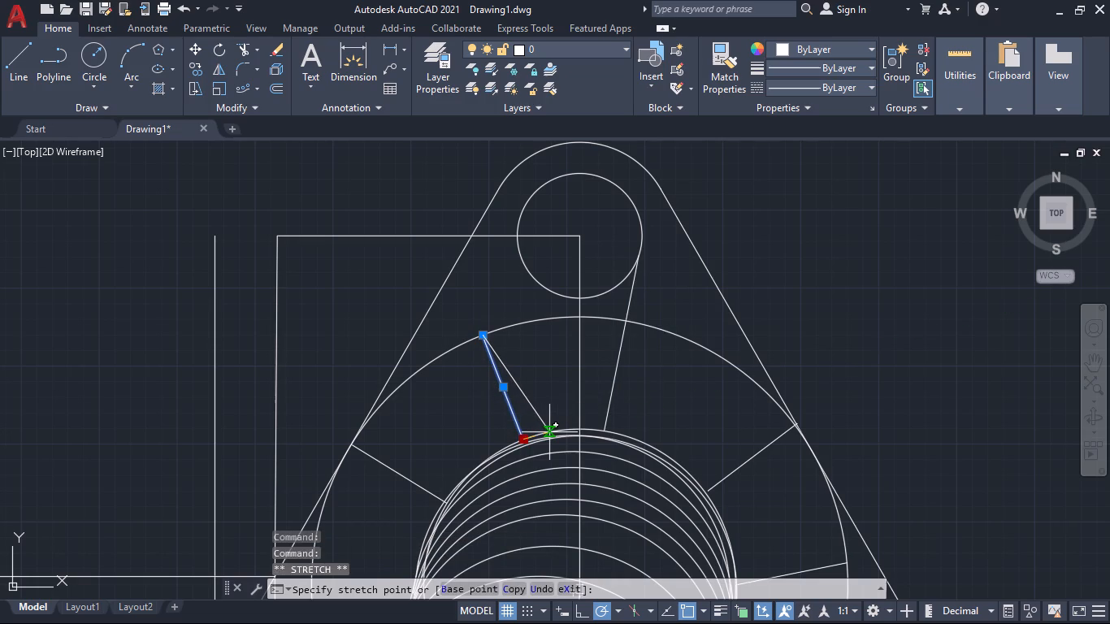
click(549, 432)
click(485, 336)
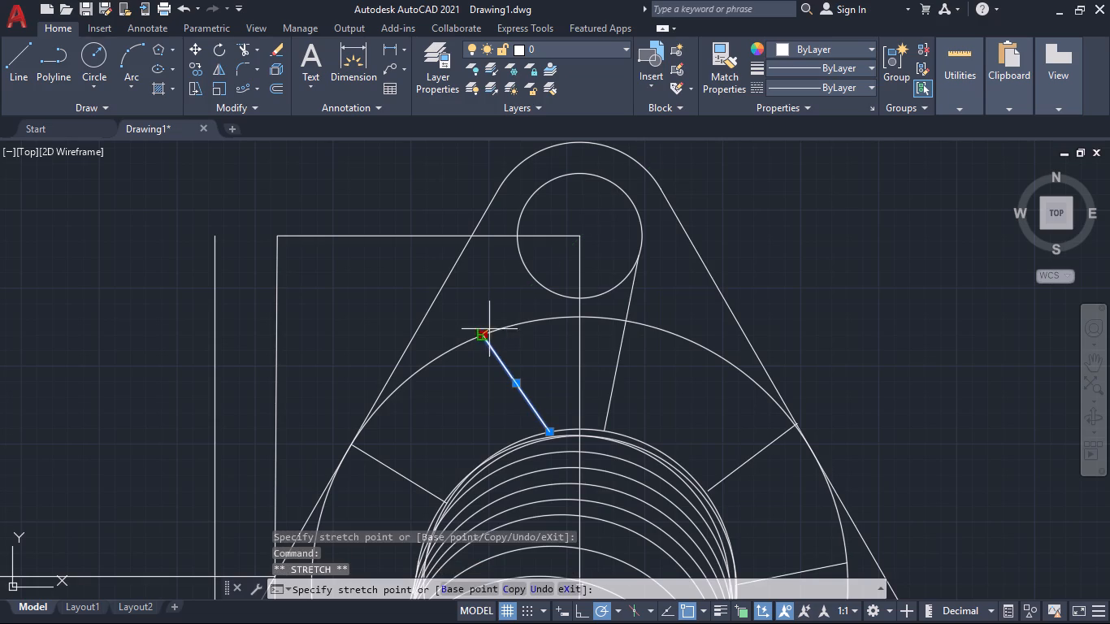
click(519, 253)
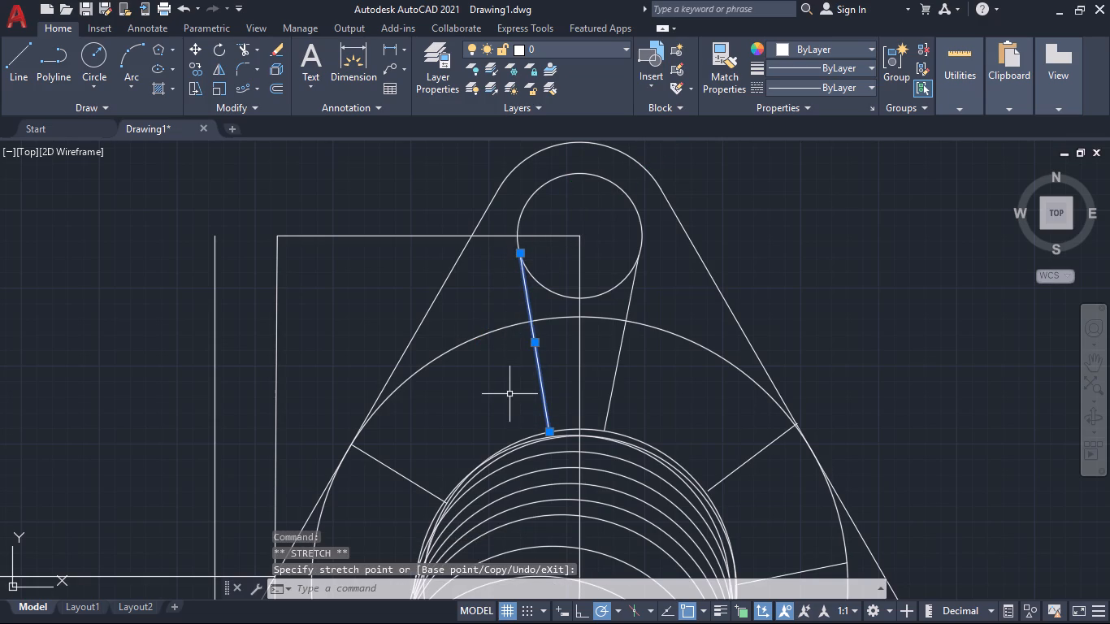
key(Escape)
Move the upper-right radial line between the pipe and the large circle up and to the left at 135°.
scroll(514, 400, down, 2)
middle_drag(770, 435, 787, 375)
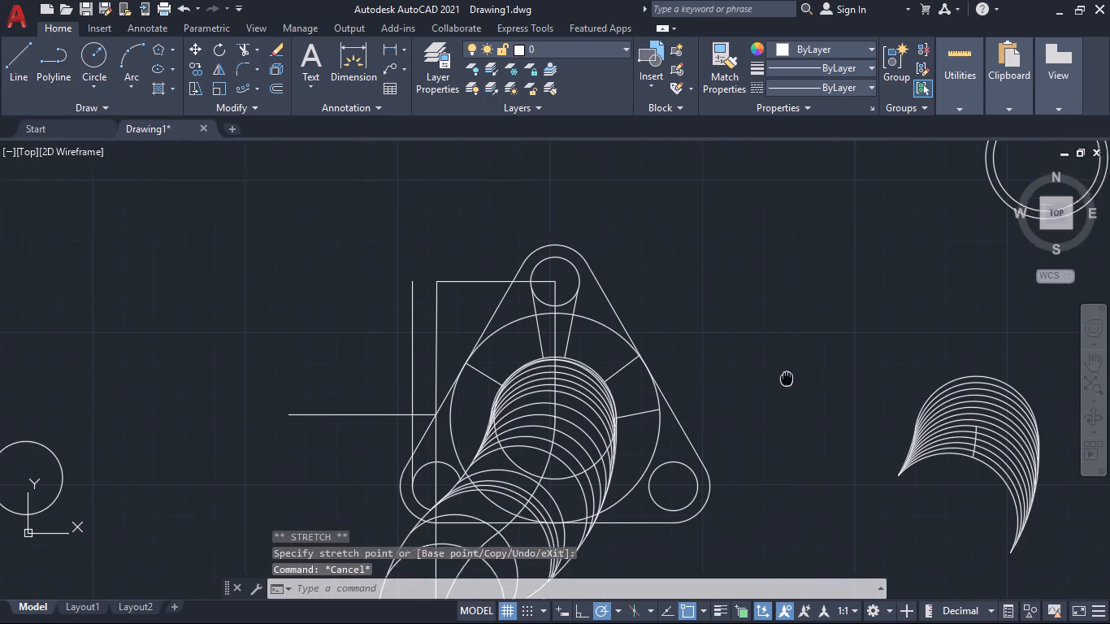
middle_drag(787, 375, 788, 372)
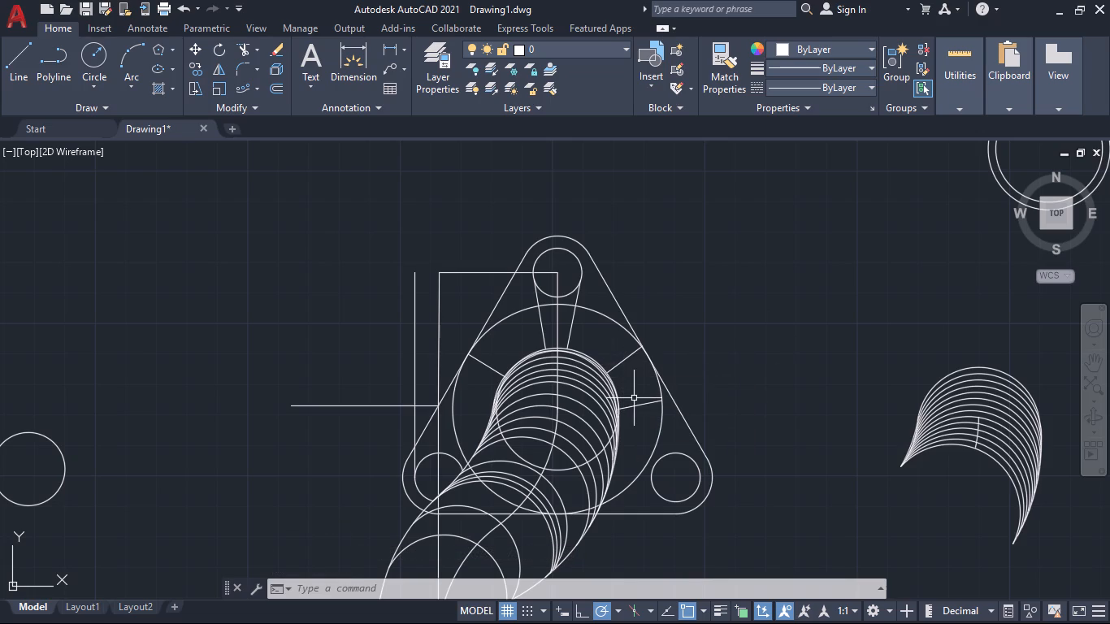
click(624, 362)
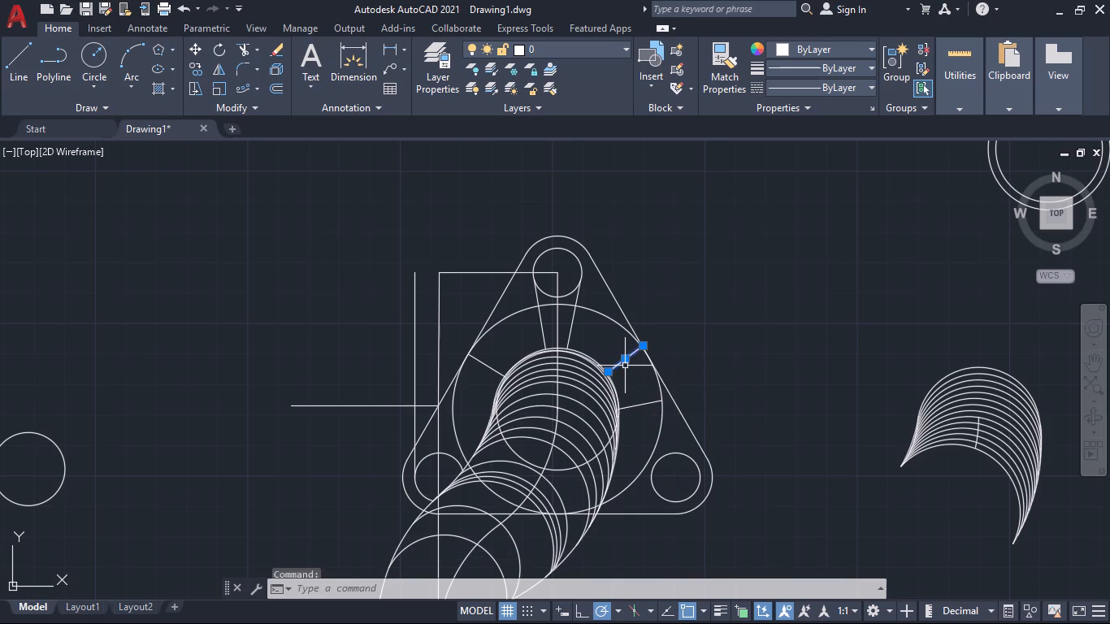
click(628, 362)
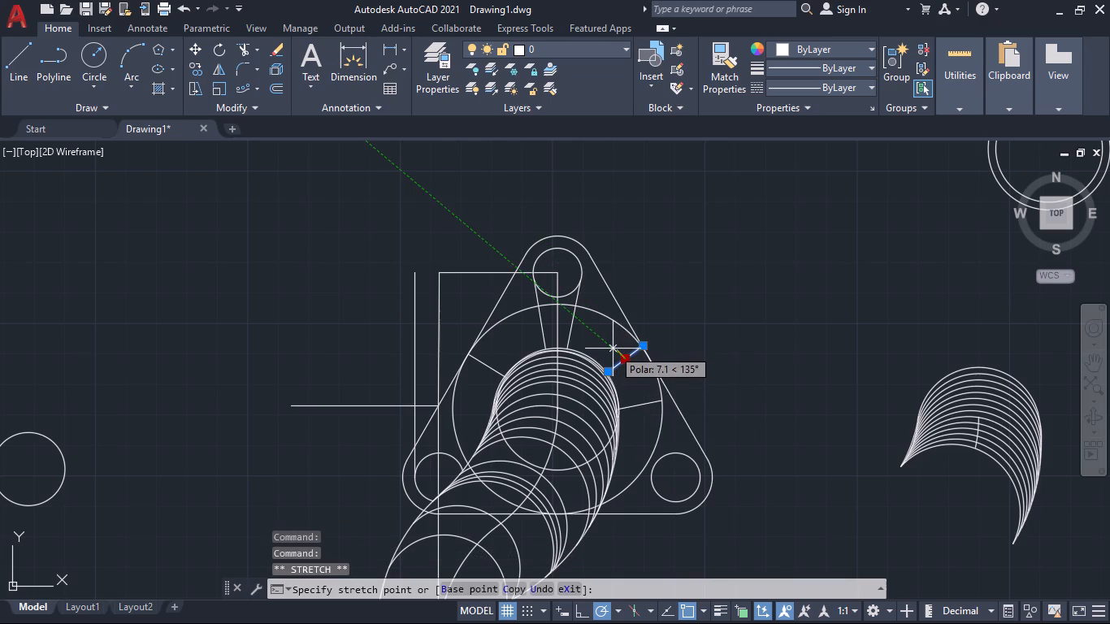
click(615, 349)
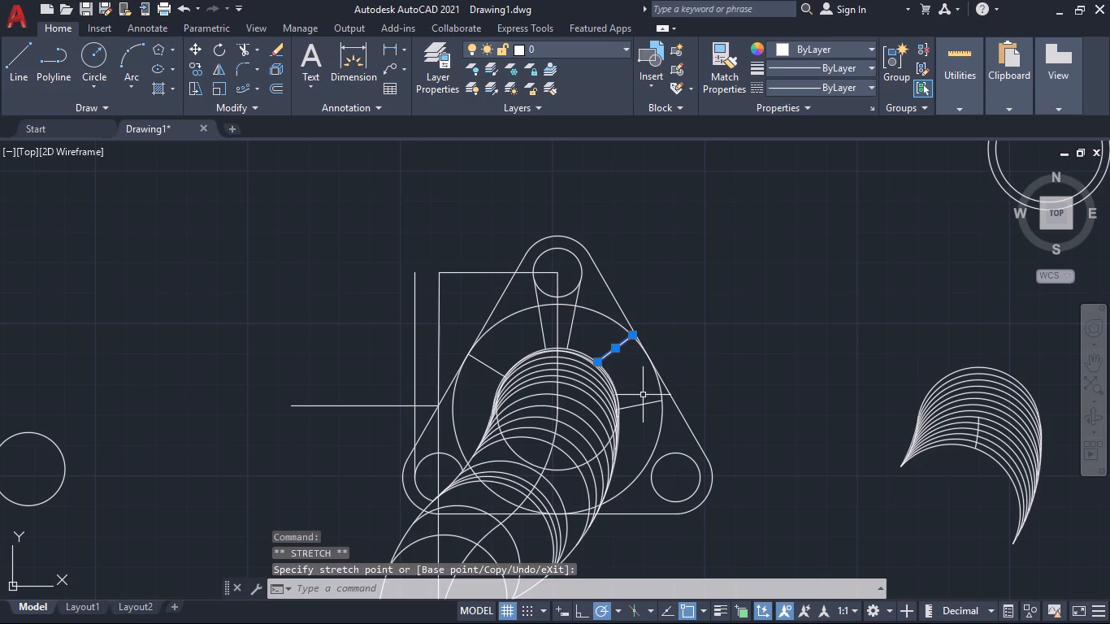
Move the lower radial line right of the pipe upwards in two shifts, the second about 5.0 units at 110°.
click(644, 407)
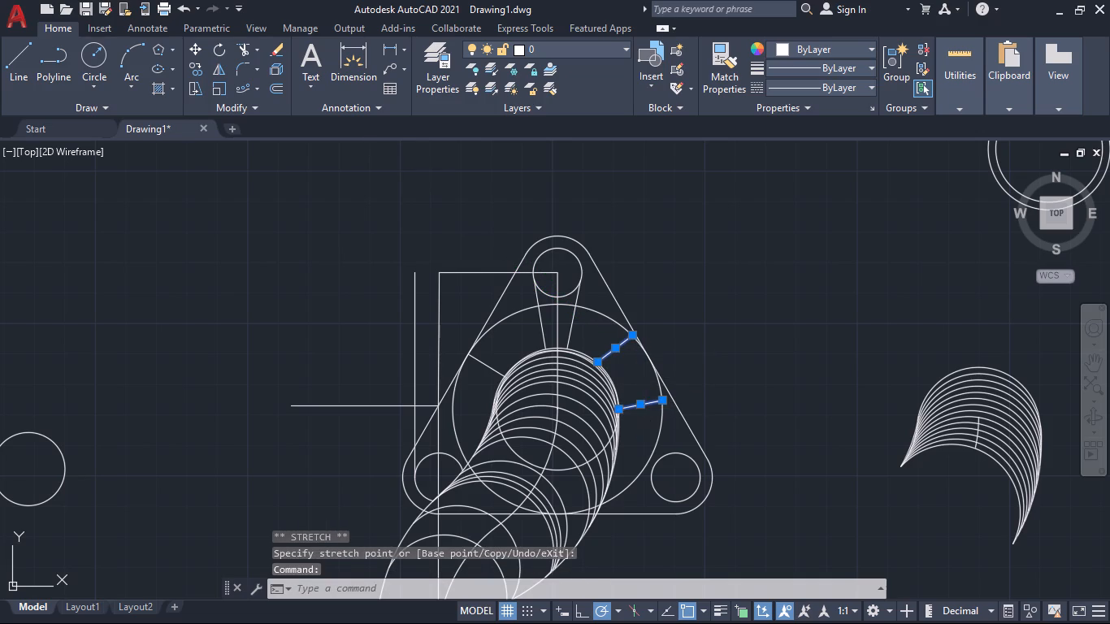
click(644, 406)
click(638, 391)
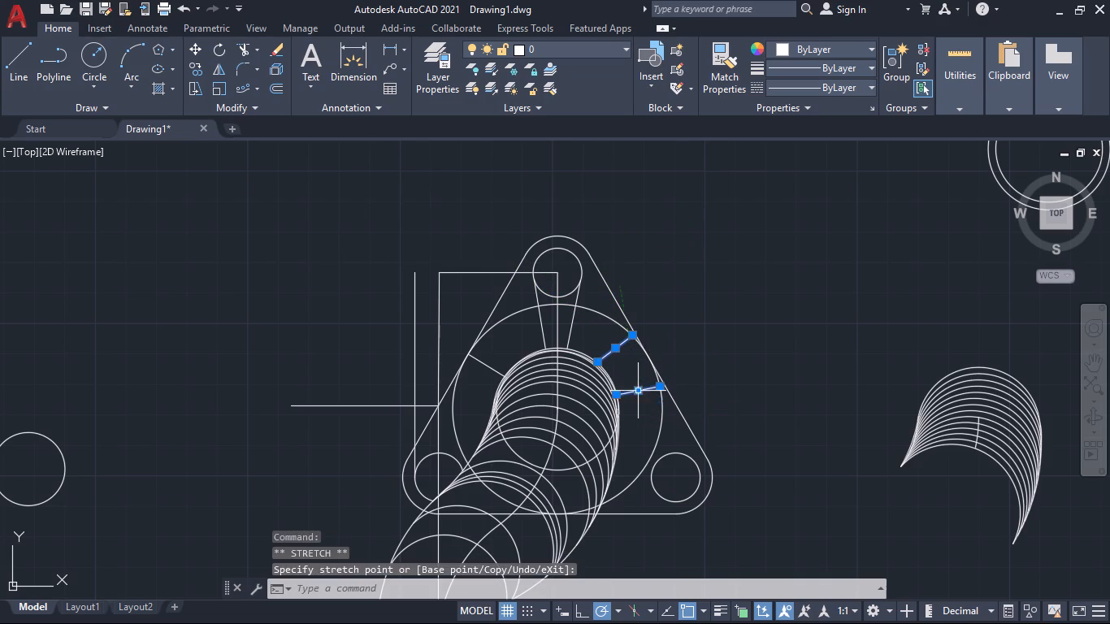
scroll(640, 427, up, 2)
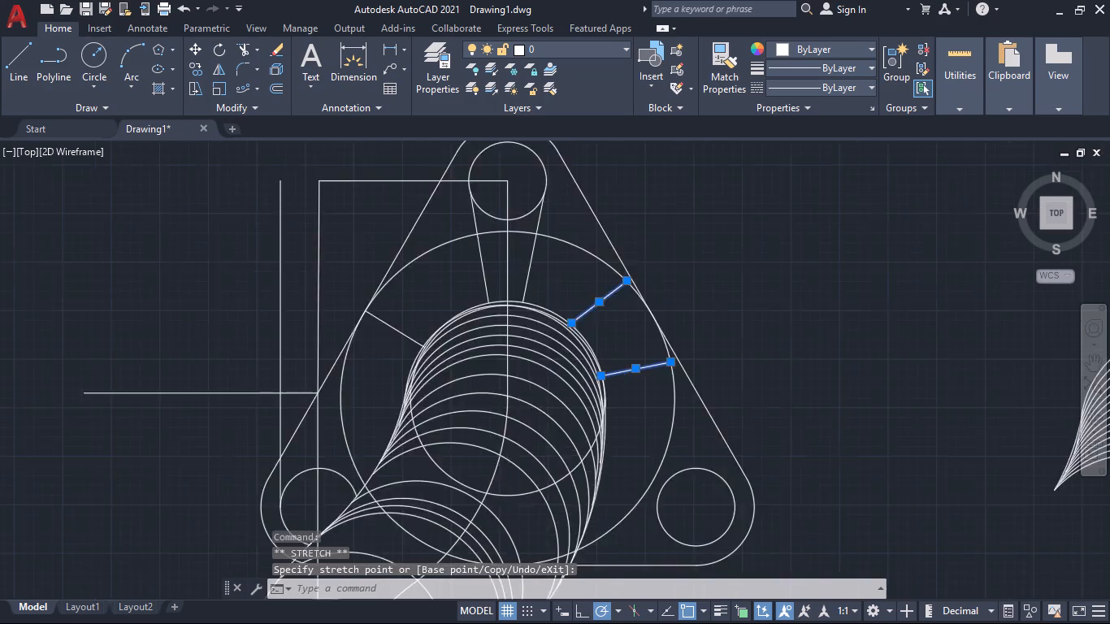
middle_drag(642, 378, 631, 461)
click(622, 418)
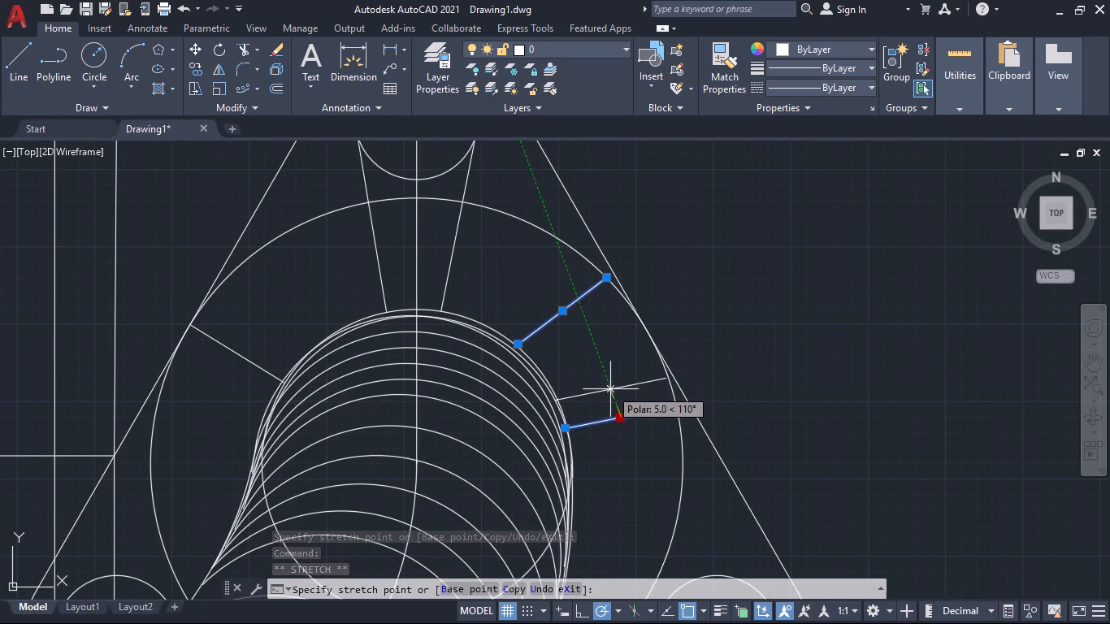
click(610, 390)
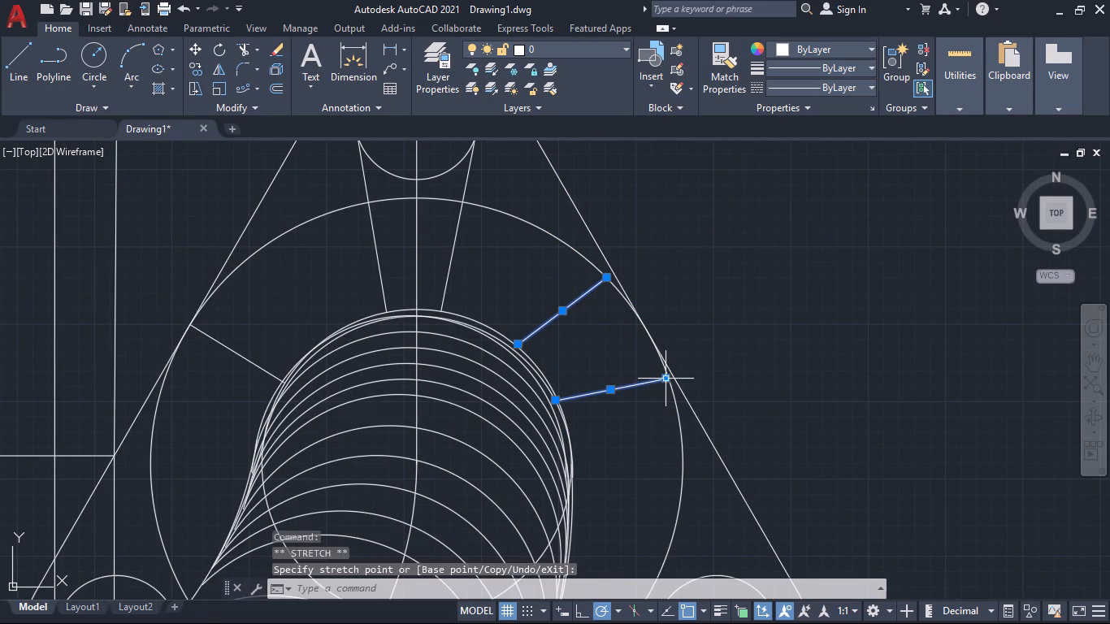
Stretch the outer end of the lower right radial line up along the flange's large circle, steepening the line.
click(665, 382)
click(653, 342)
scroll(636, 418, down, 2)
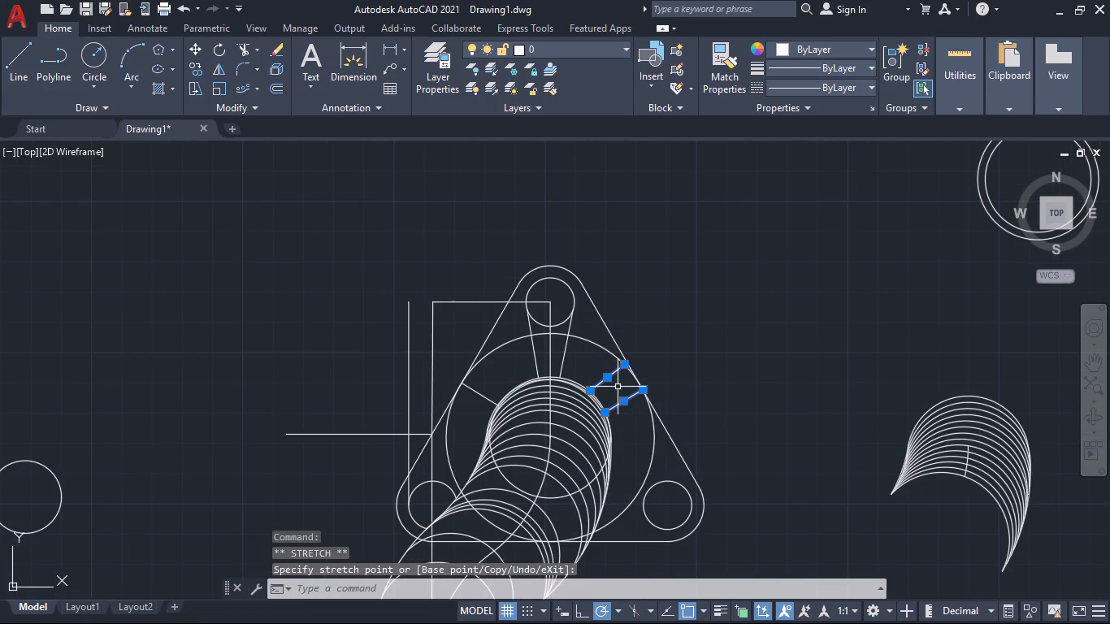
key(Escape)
Stretch the outer end of the lower right radial line slightly down along the flange's large circle, making the line flatter.
middle_drag(628, 431, 635, 451)
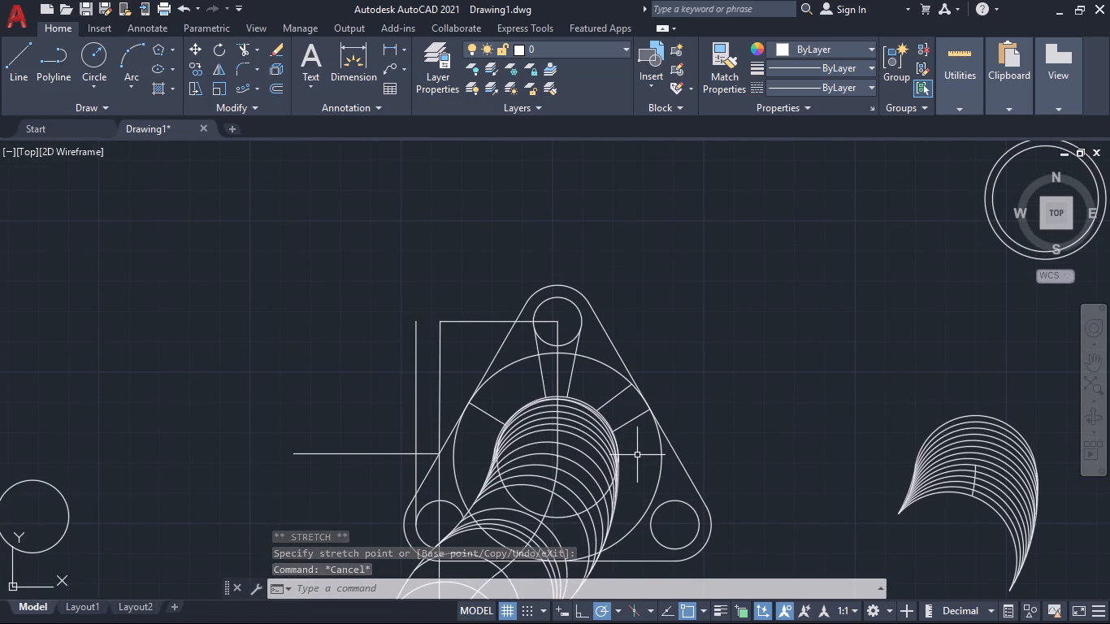
scroll(637, 455, up, 2)
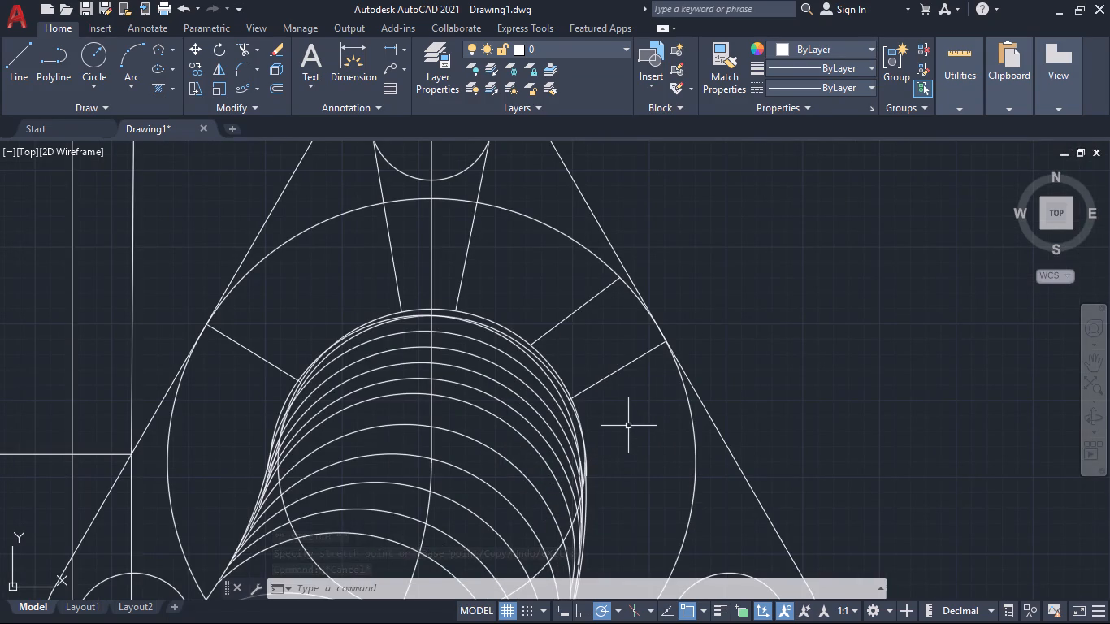
click(631, 365)
click(667, 341)
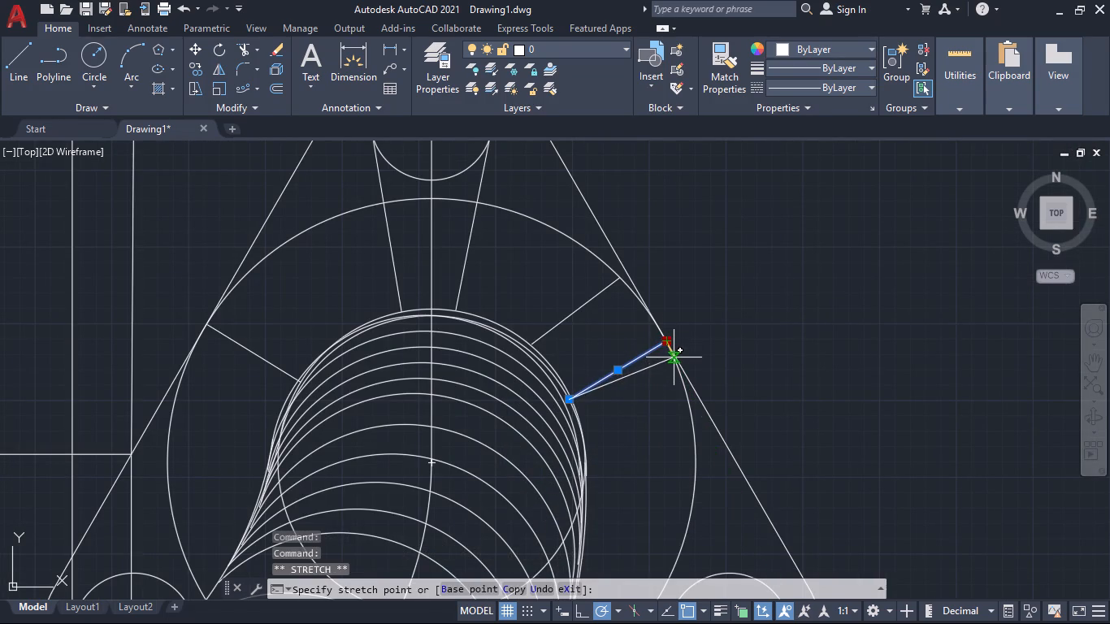
click(674, 358)
Stretch the outer end of the upper-right radial line up and to the left along the flange's large circle.
scroll(635, 436, down, 1)
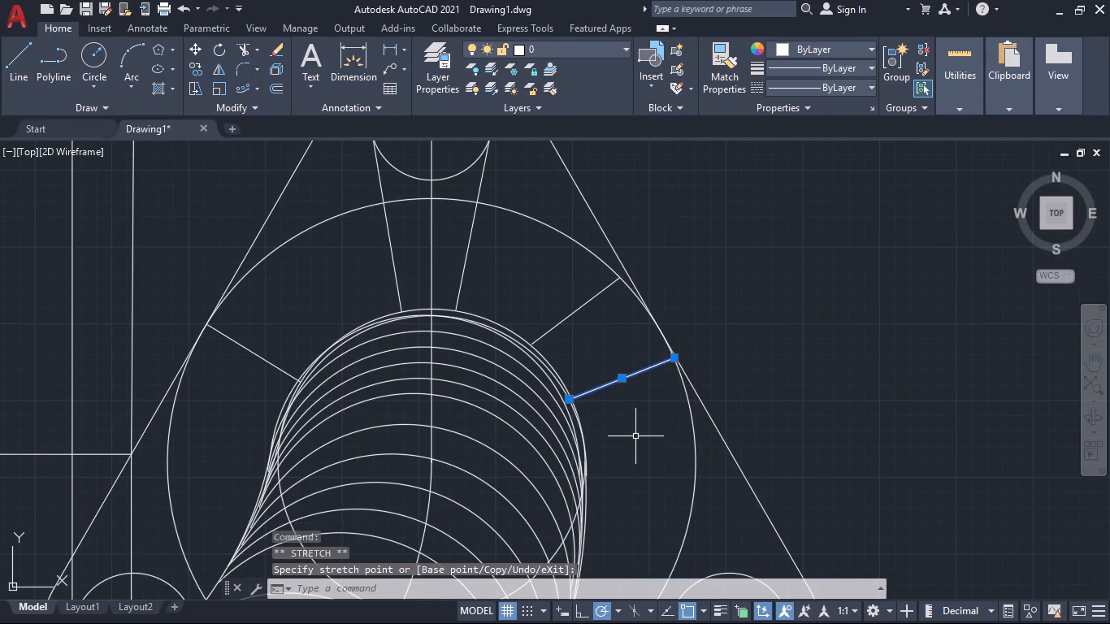
click(608, 352)
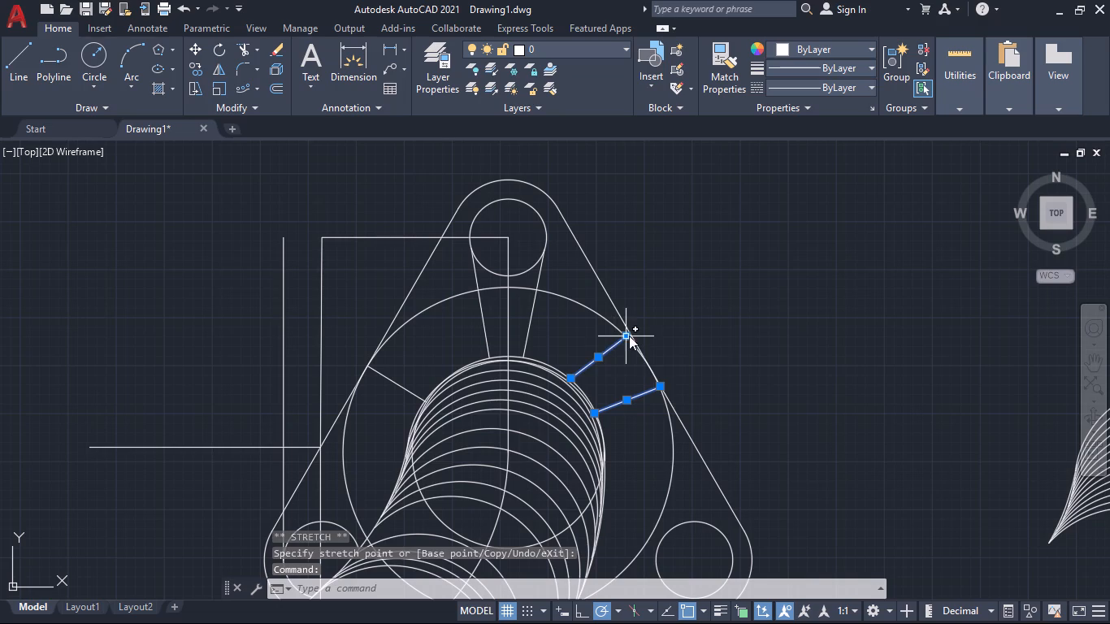
click(629, 336)
click(610, 320)
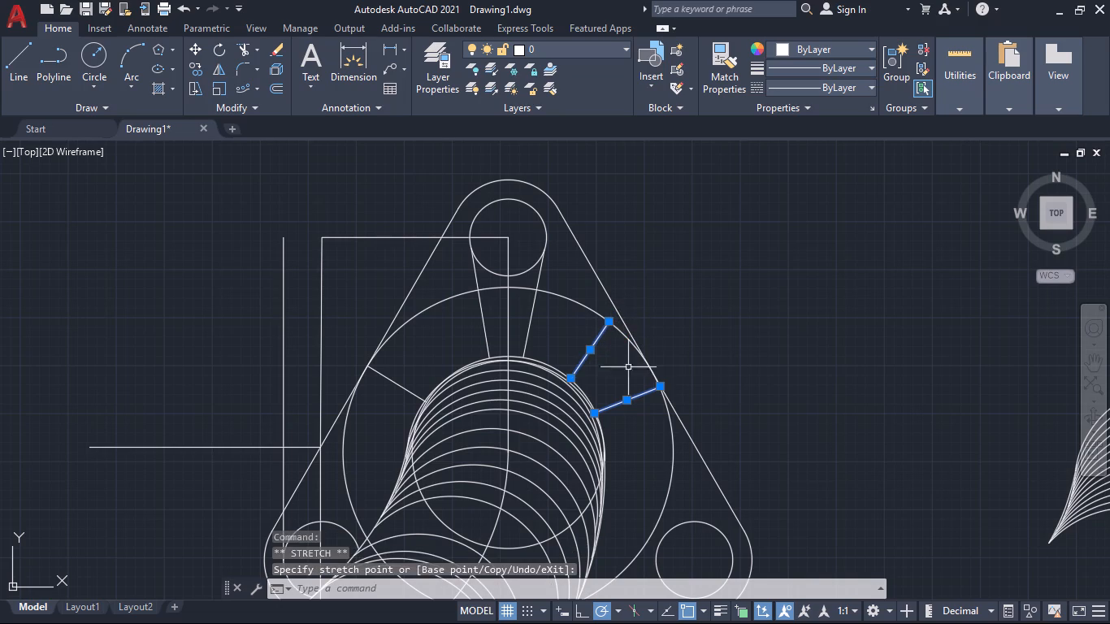
key(Escape)
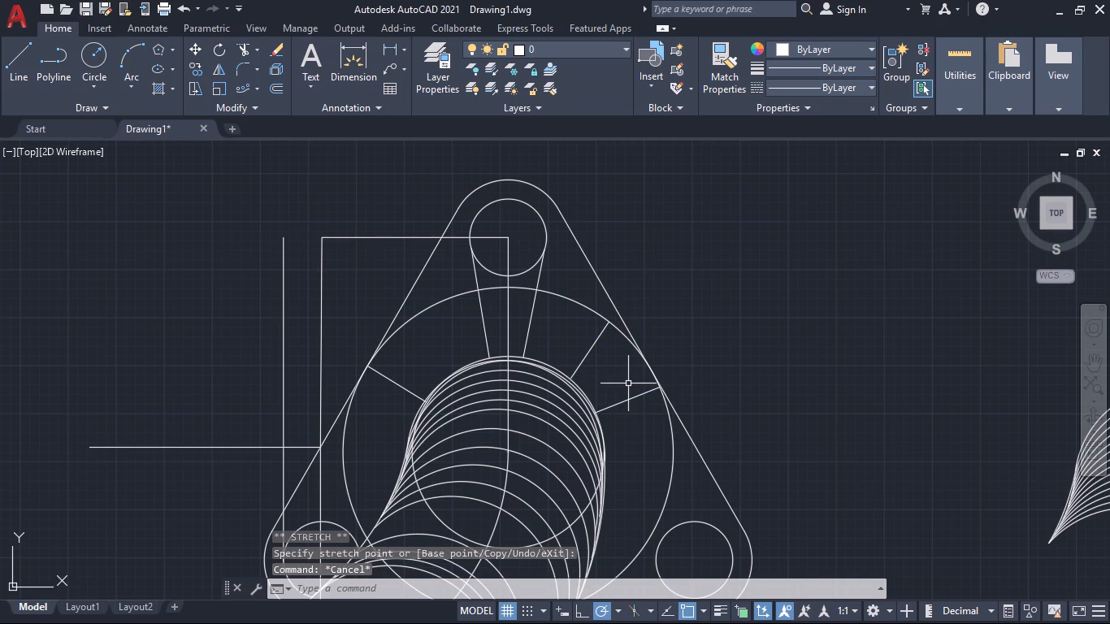
Reposition the left radial line by stretching its outer end up along the large circle and its inner end up along the pipe's top arc.
click(393, 383)
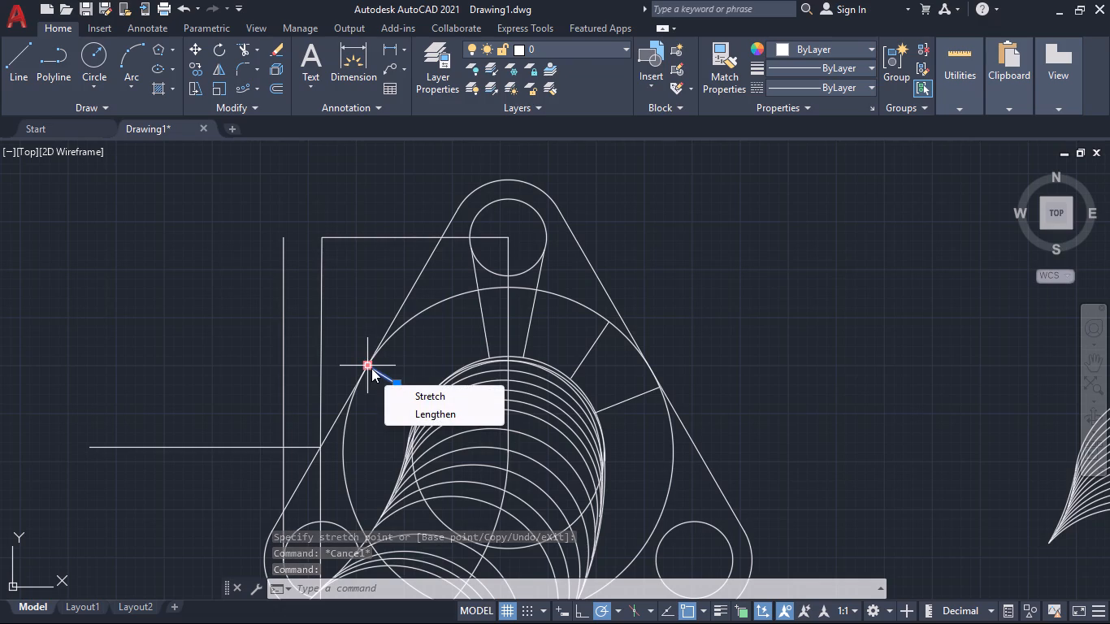
click(371, 368)
click(409, 320)
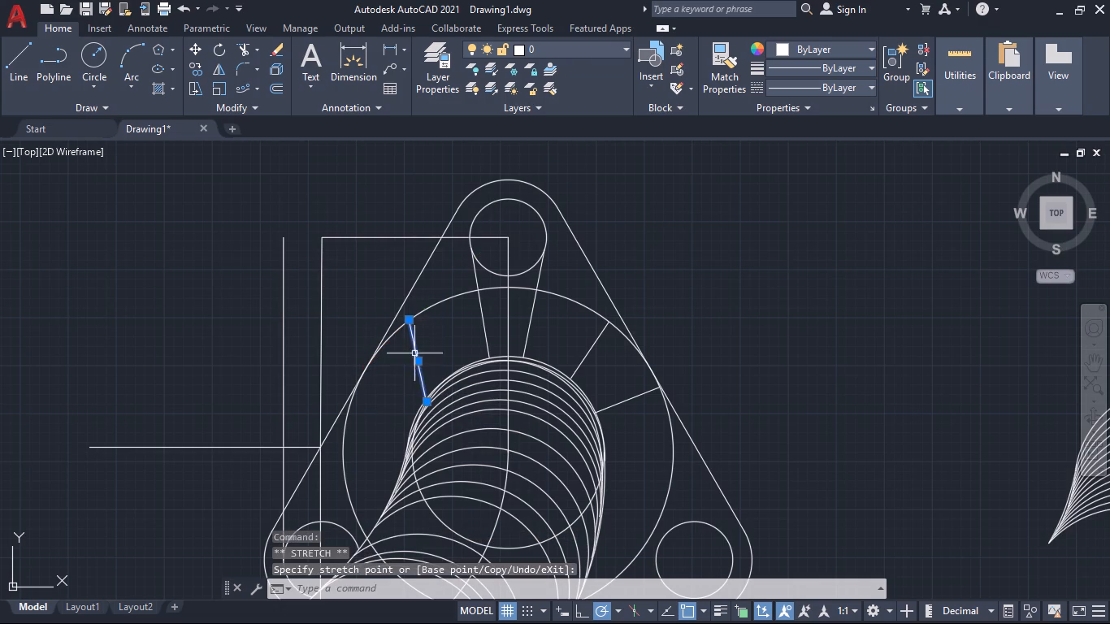
click(426, 404)
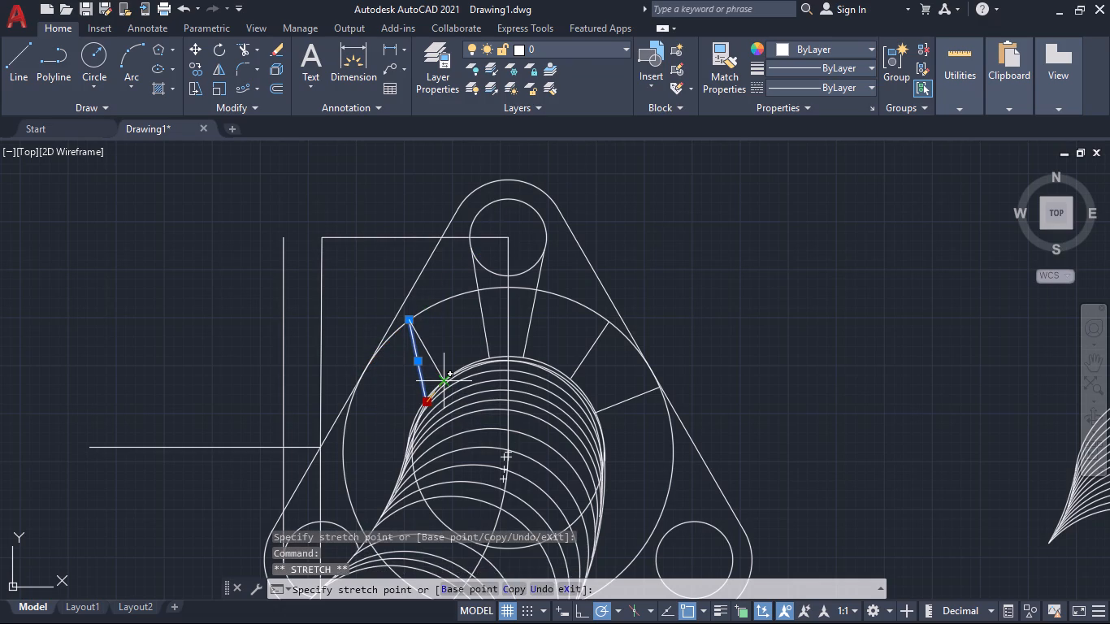
click(441, 379)
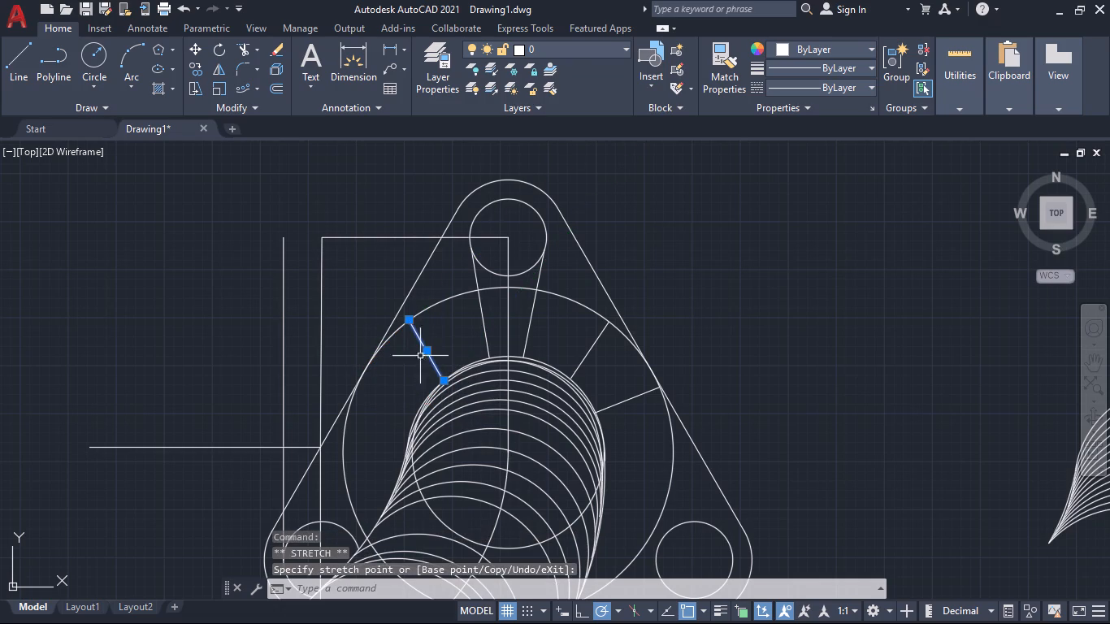
click(409, 319)
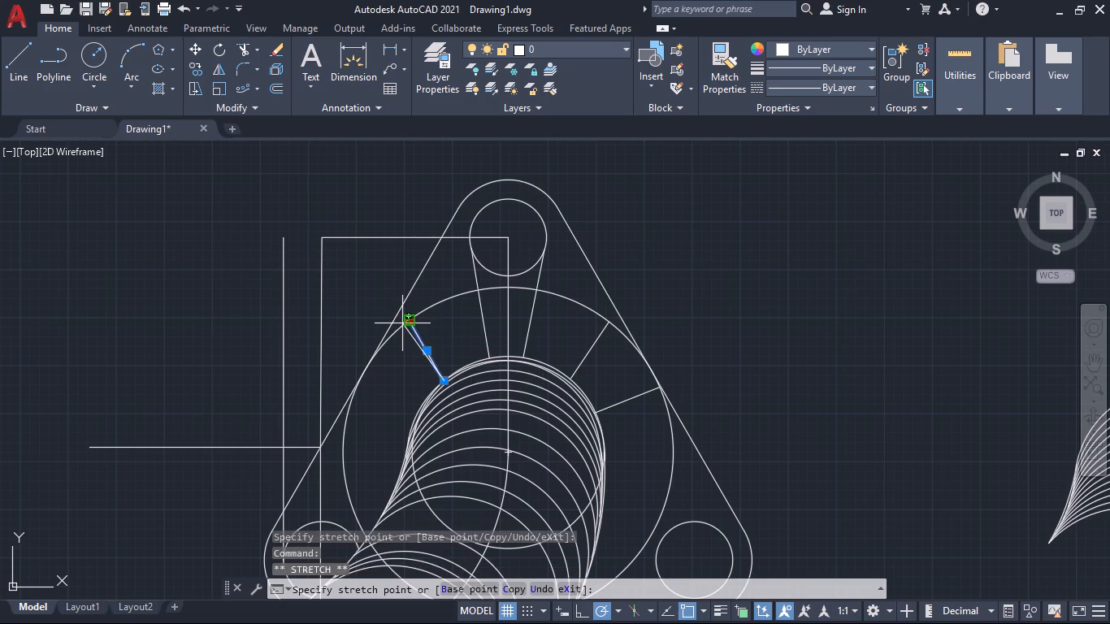
click(402, 323)
click(409, 319)
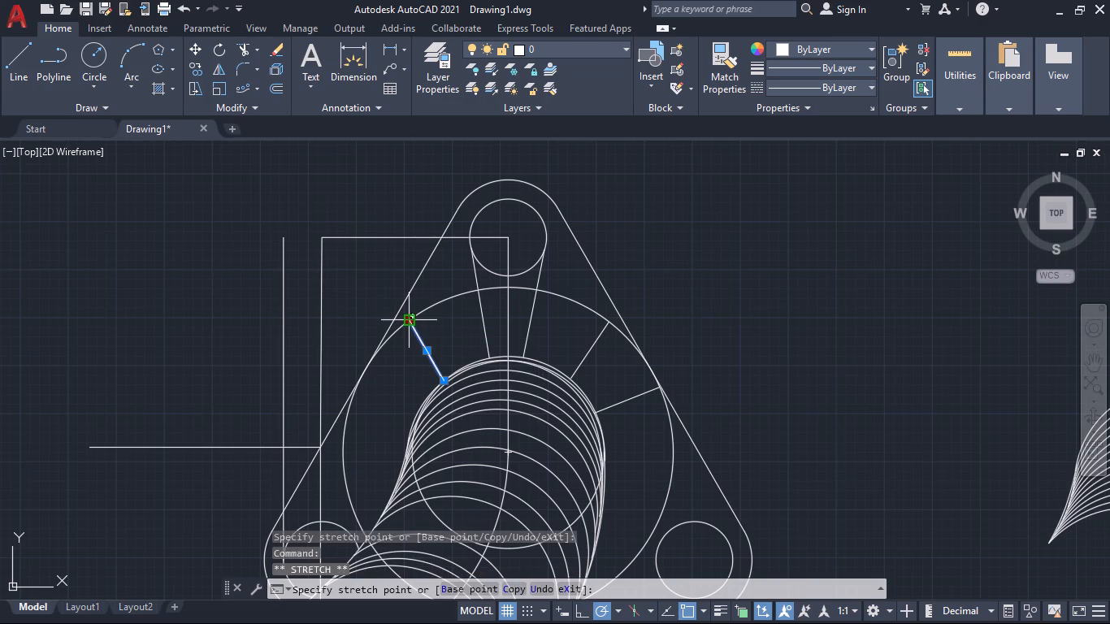
click(401, 327)
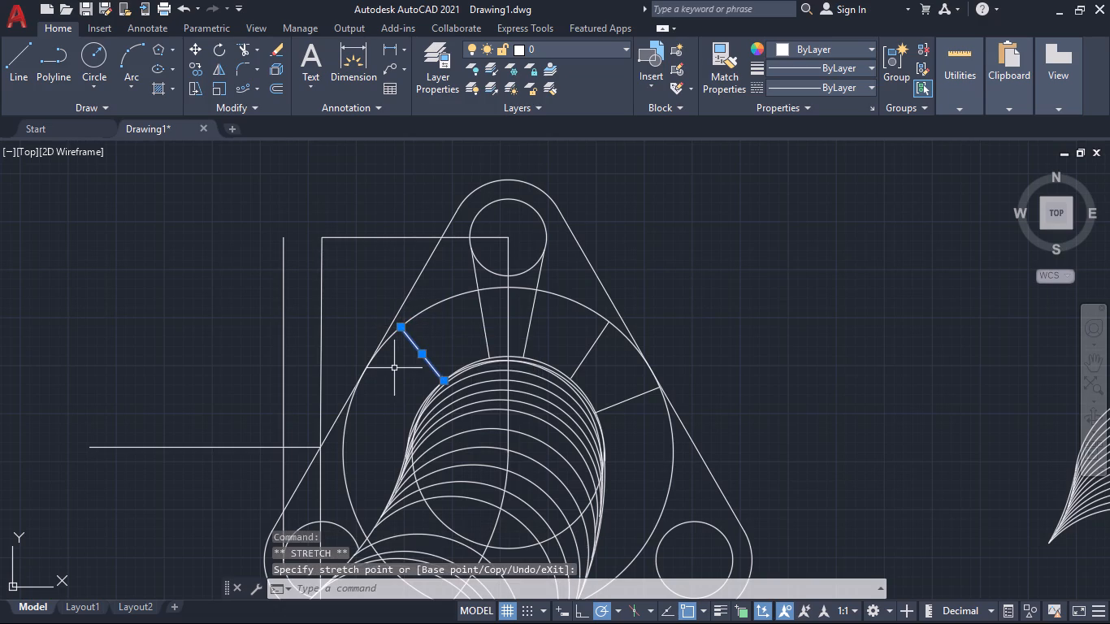
key(Escape)
key(grave)
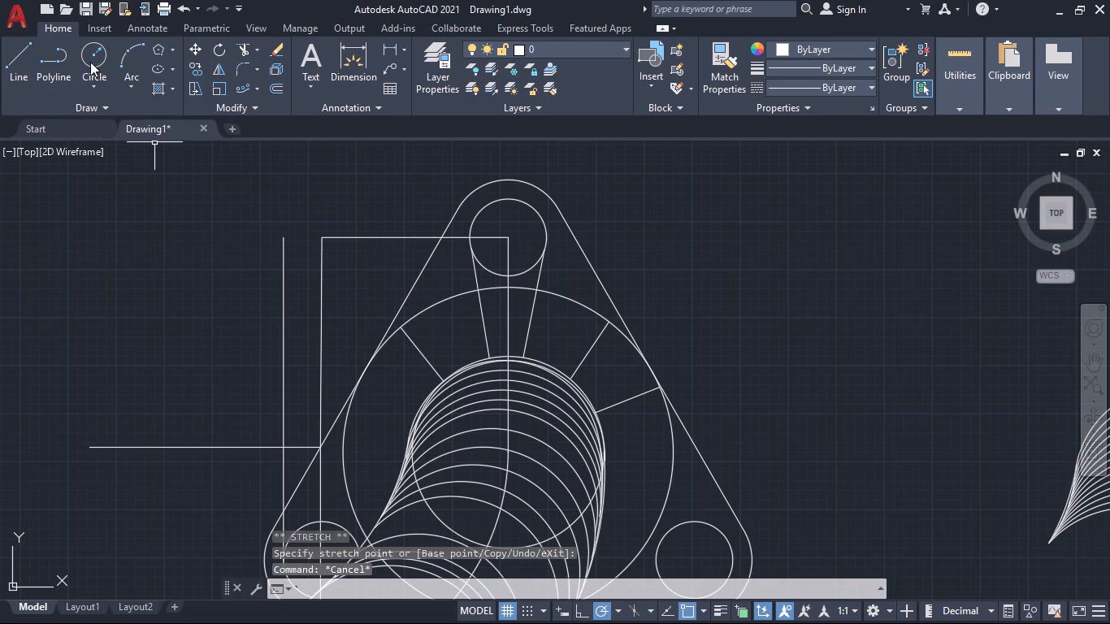
Draw a second left radial line from the pipe's top arc out to the flange's large circle, below the existing one.
click(20, 59)
scroll(407, 387, up, 4)
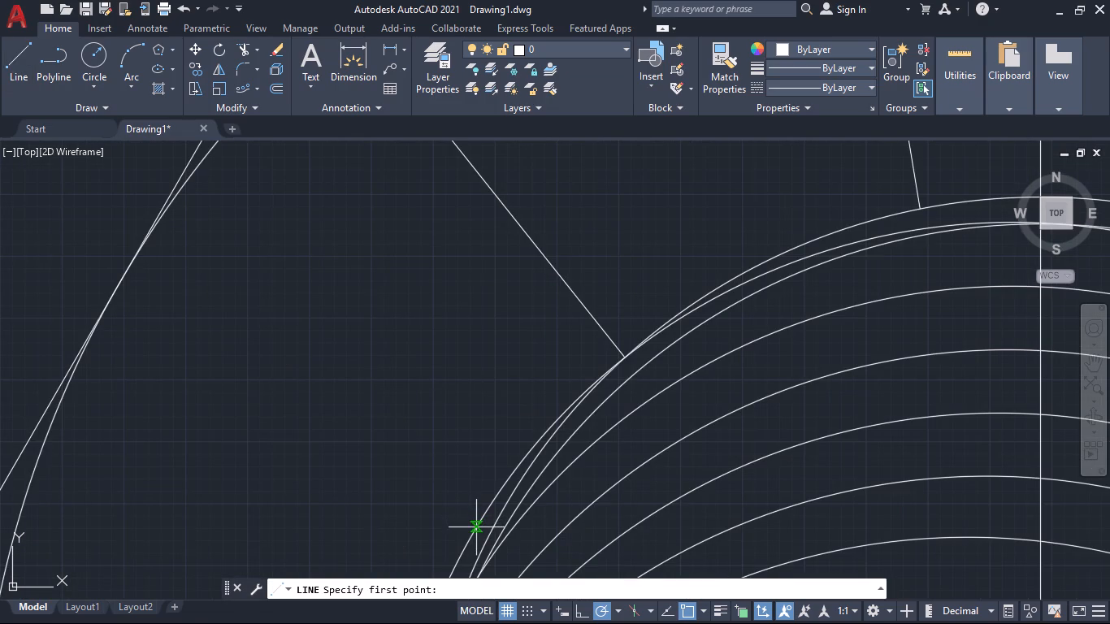
click(470, 535)
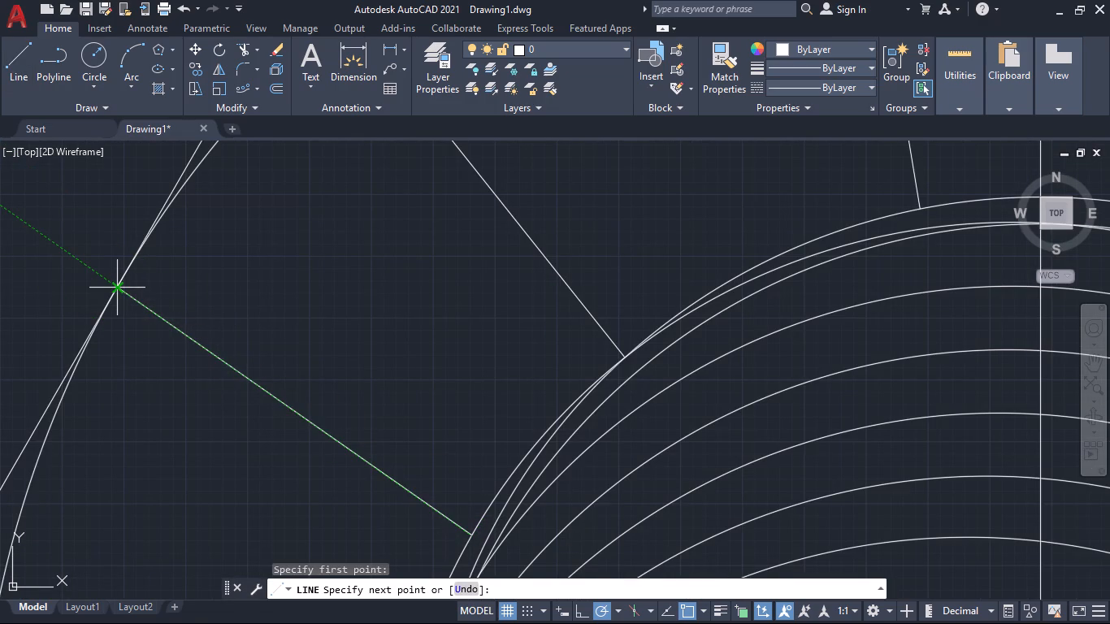
click(119, 291)
scroll(307, 342, down, 2)
key(space)
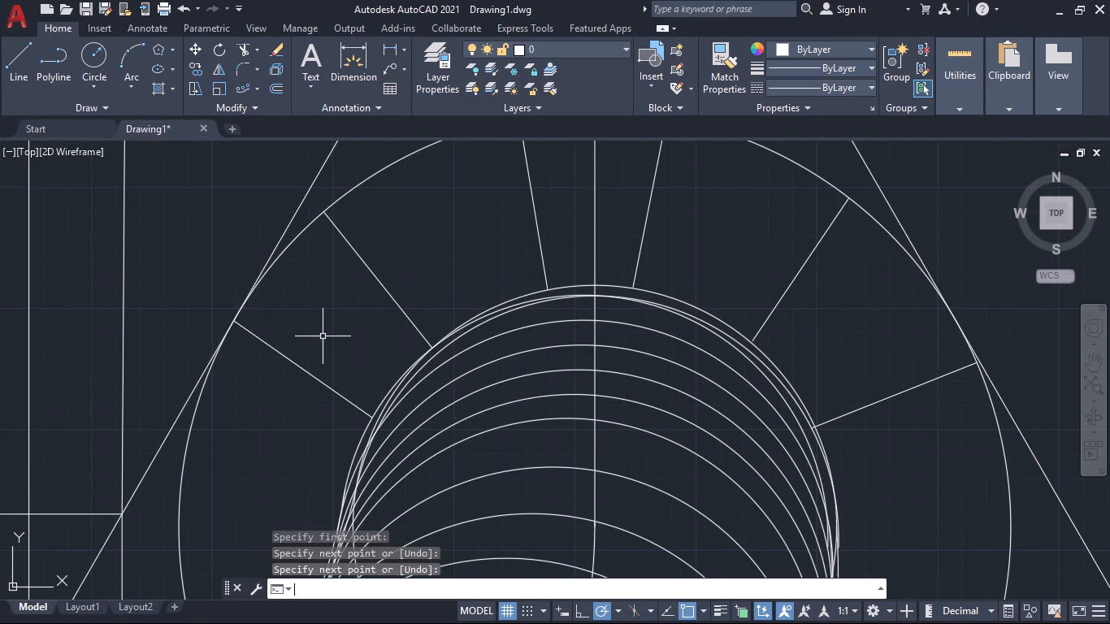
scroll(323, 336, down, 2)
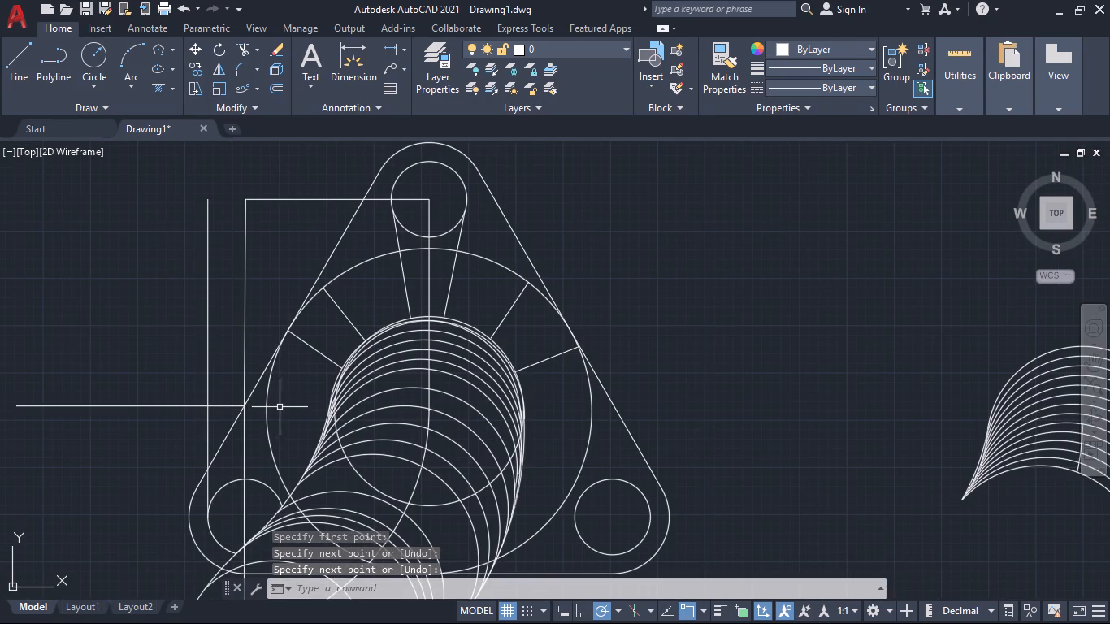
Stretch the outer end of the lower left radial line down along the flange's large circle, making the line flatter.
middle_drag(298, 391, 332, 423)
click(349, 383)
scroll(337, 383, up, 1)
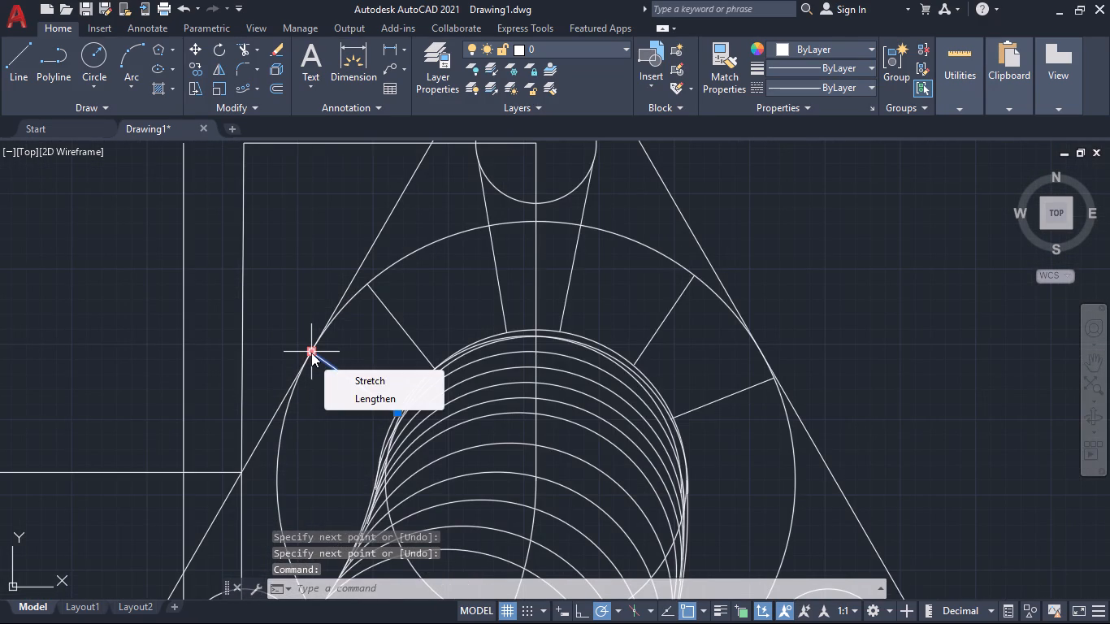
click(311, 353)
click(297, 382)
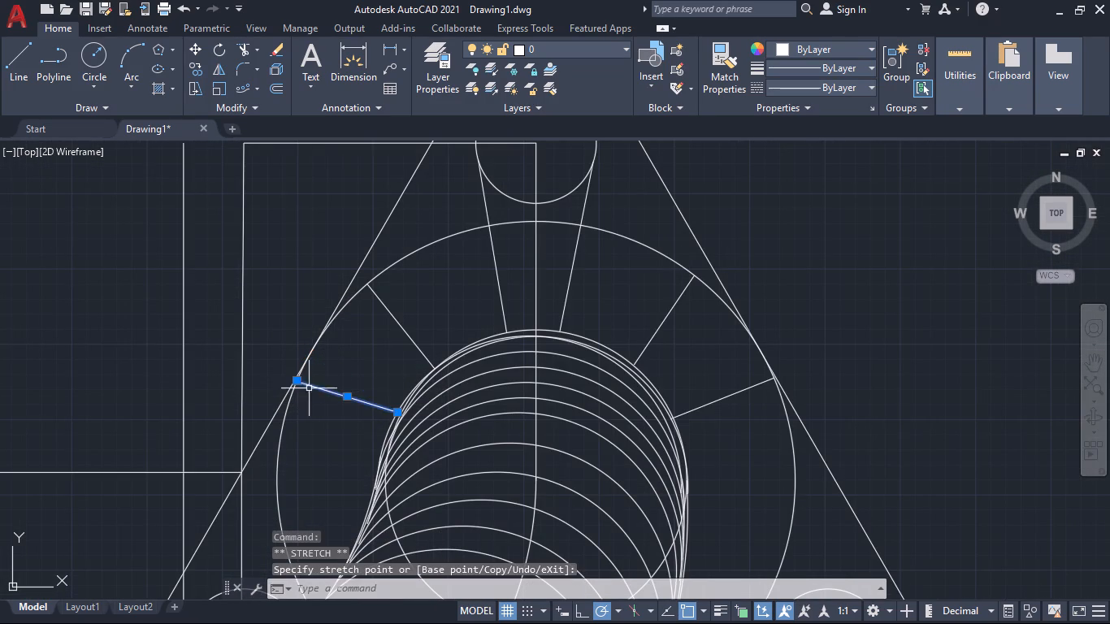
key(Escape)
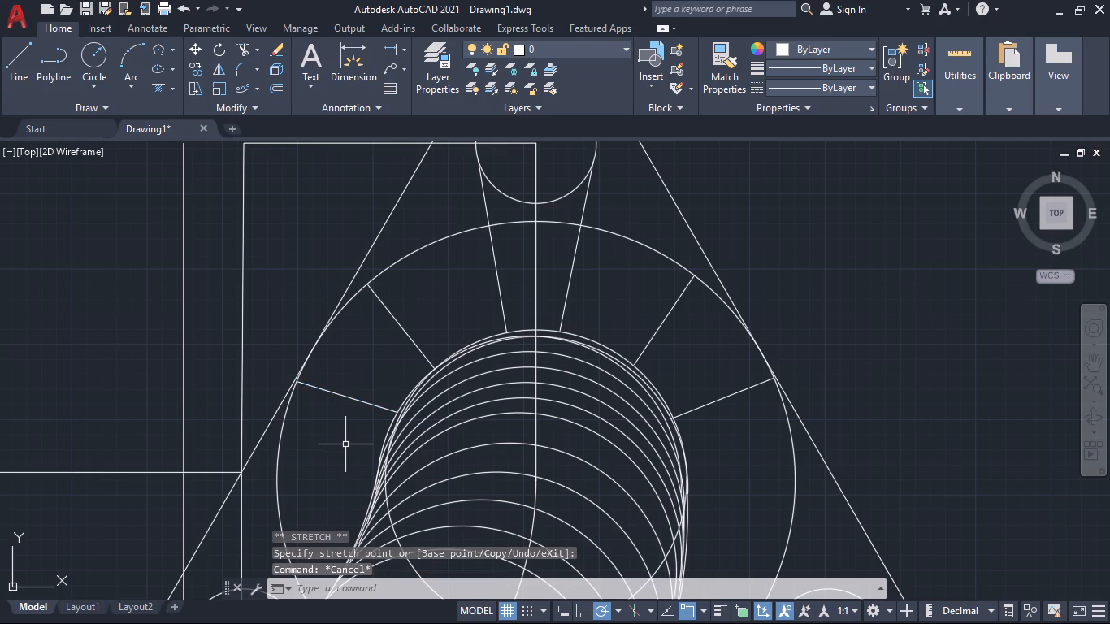
Delete all the spare pipe-bend copies and the concentric circles lying to the right of the flange drawing.
scroll(495, 442, down, 2)
middle_drag(789, 435, 795, 360)
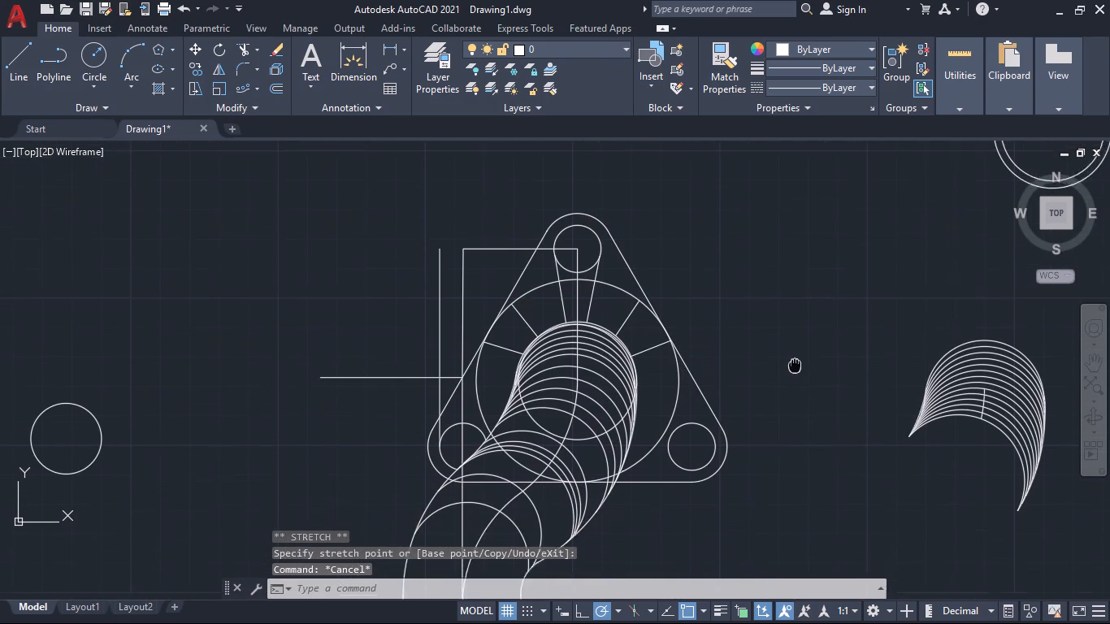
middle_drag(795, 360, 796, 356)
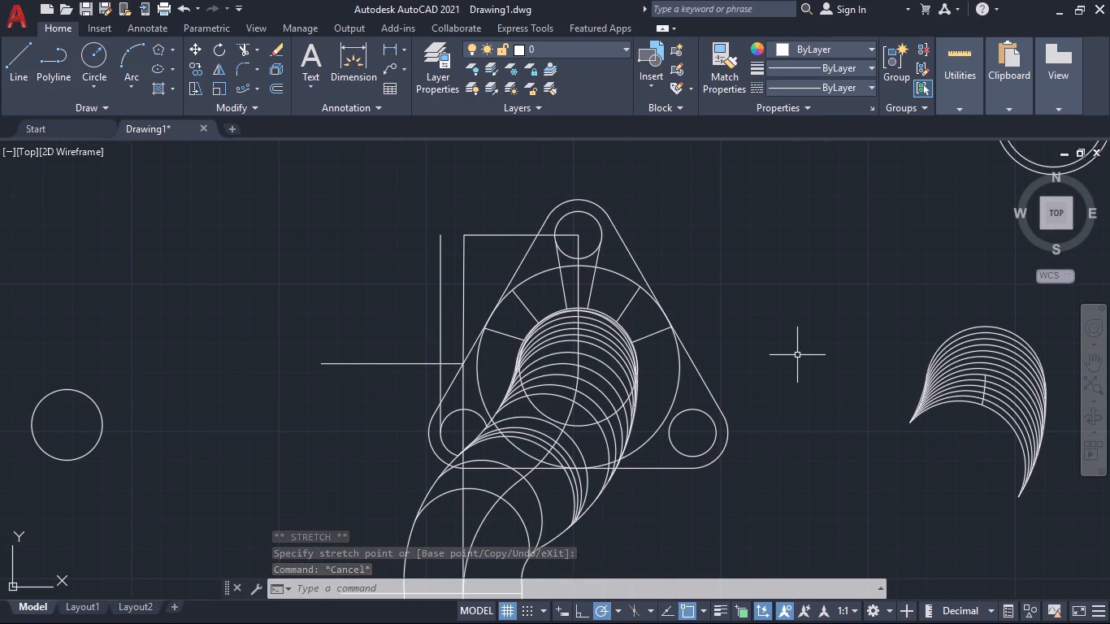
middle_drag(797, 354, 784, 336)
scroll(799, 356, down, 1)
middle_drag(794, 480, 627, 477)
middle_drag(695, 468, 621, 437)
scroll(612, 435, down, 2)
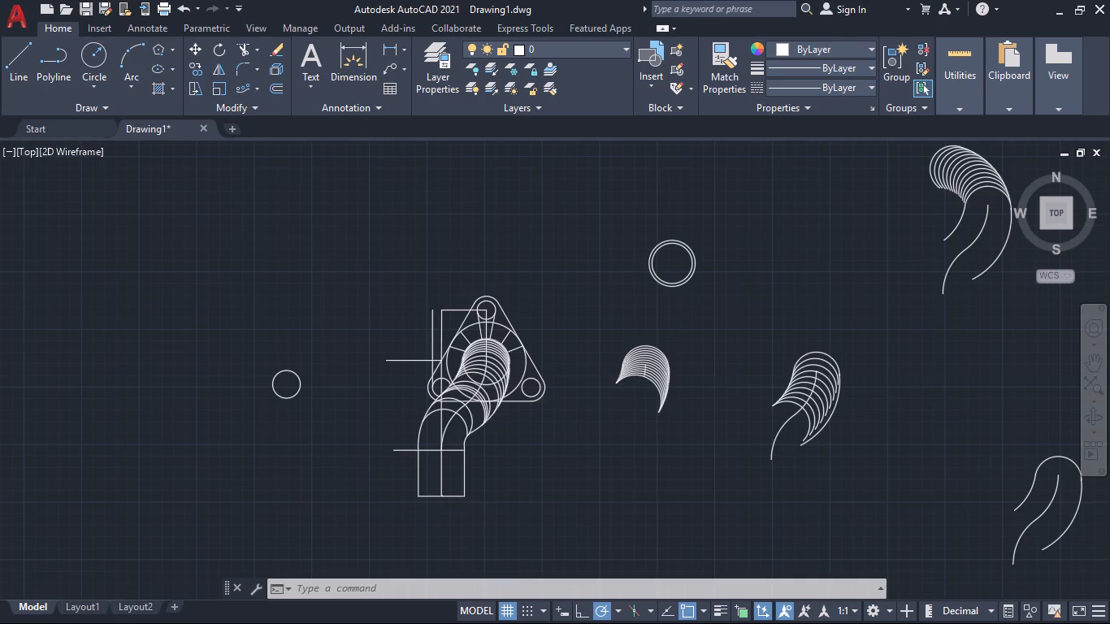
scroll(612, 435, up, 1)
scroll(612, 435, down, 1)
click(581, 193)
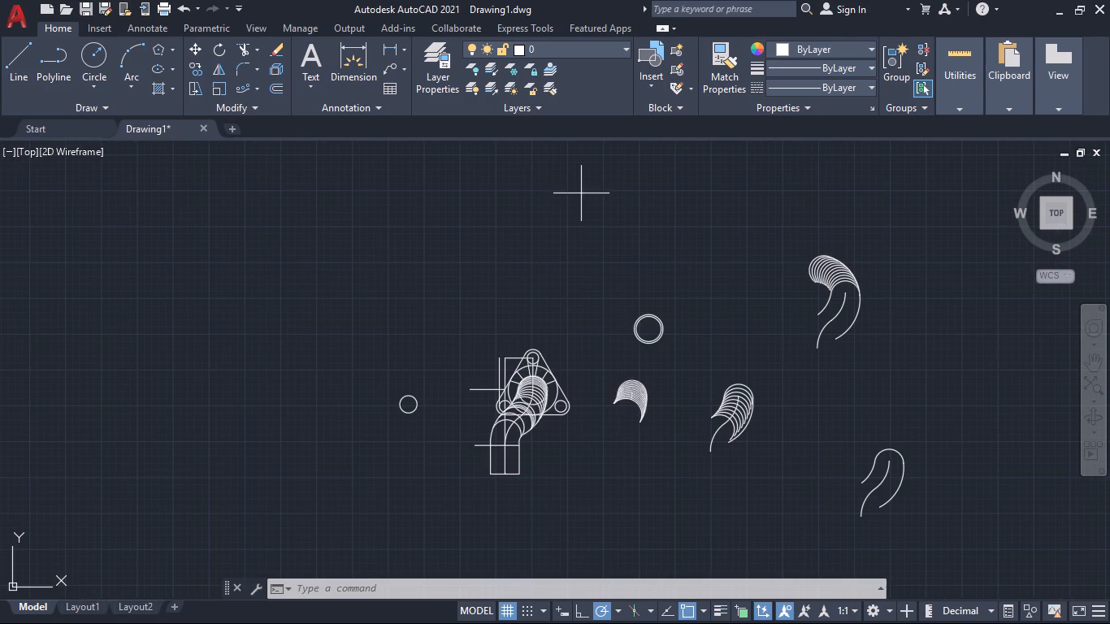
click(986, 540)
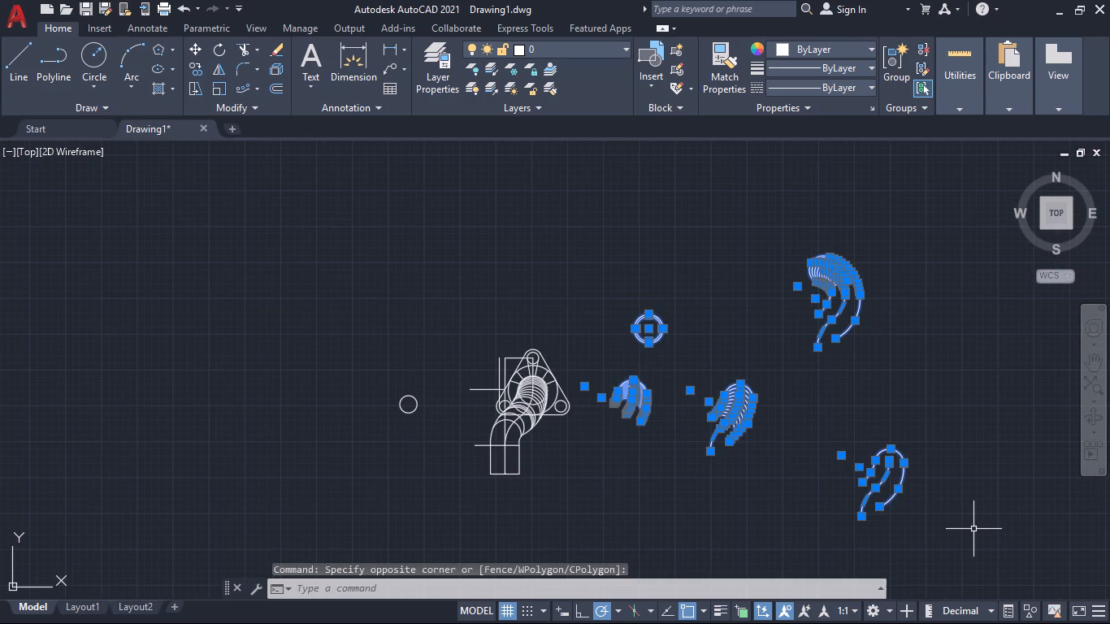
key(Delete)
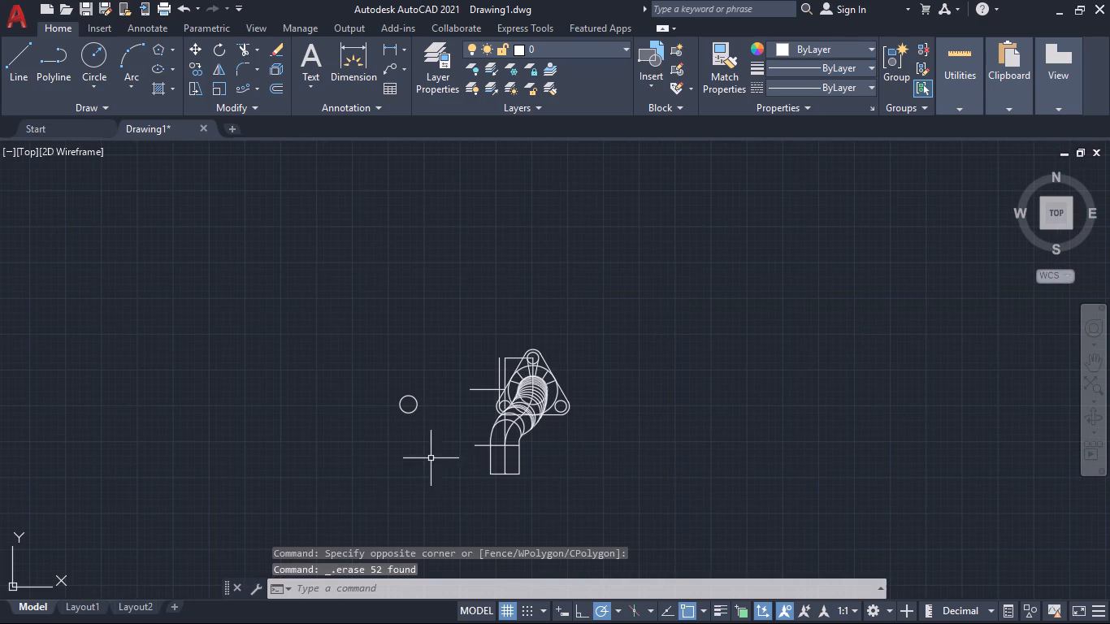
Delete the lone circle to the left of the flange and pipe.
click(435, 436)
click(366, 366)
key(Delete)
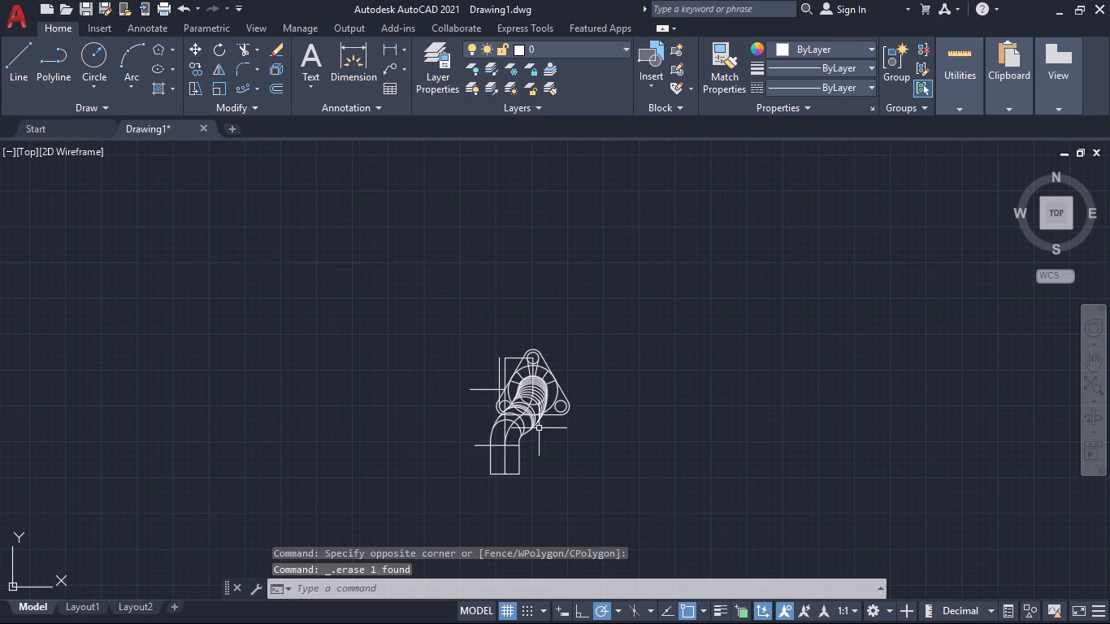
Delete the five construction lines around the flange: the two stacked vertical lines, top horizontal, outer left vertical and left horizontal line.
scroll(559, 427, up, 2)
middle_drag(564, 464, 553, 428)
middle_drag(509, 443, 549, 455)
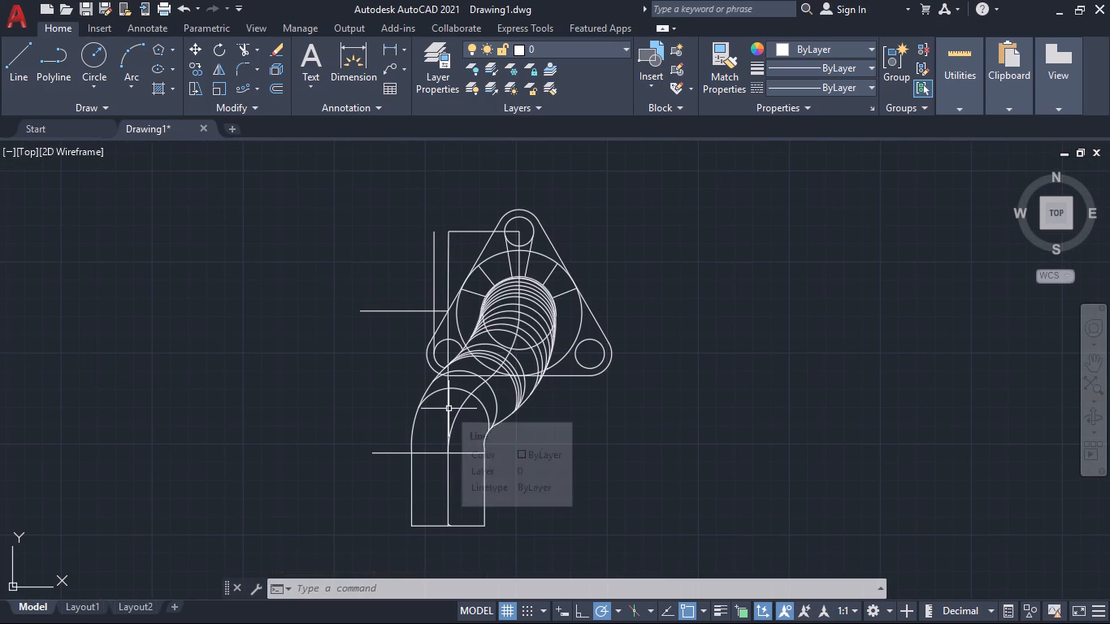
click(449, 409)
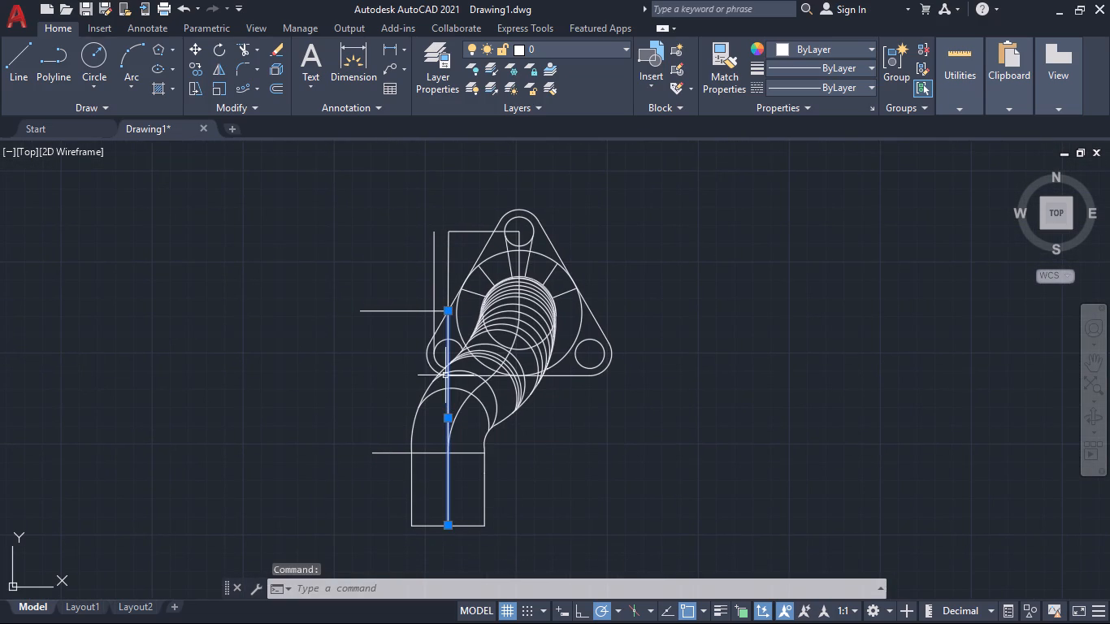
click(448, 267)
click(469, 234)
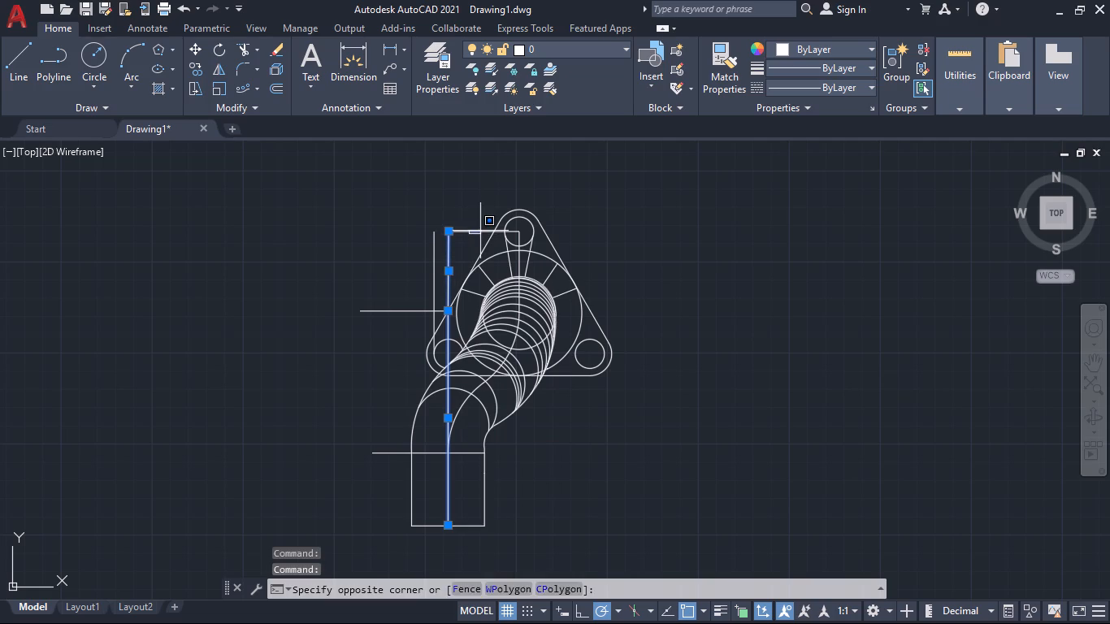
double_click(480, 231)
scroll(475, 234, up, 4)
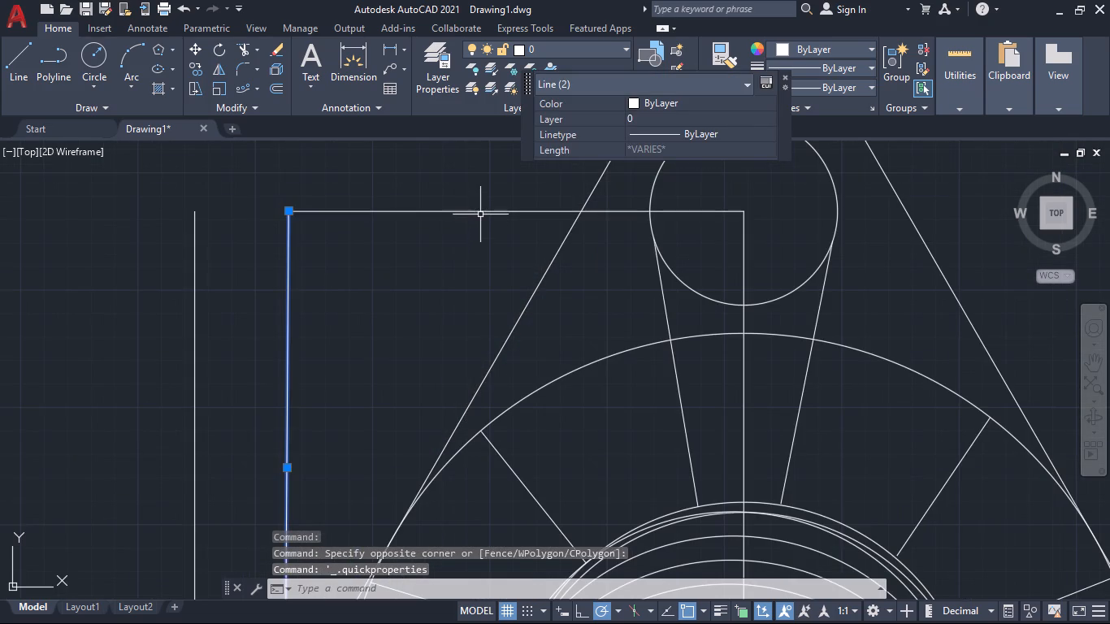
click(481, 213)
scroll(473, 272, down, 3)
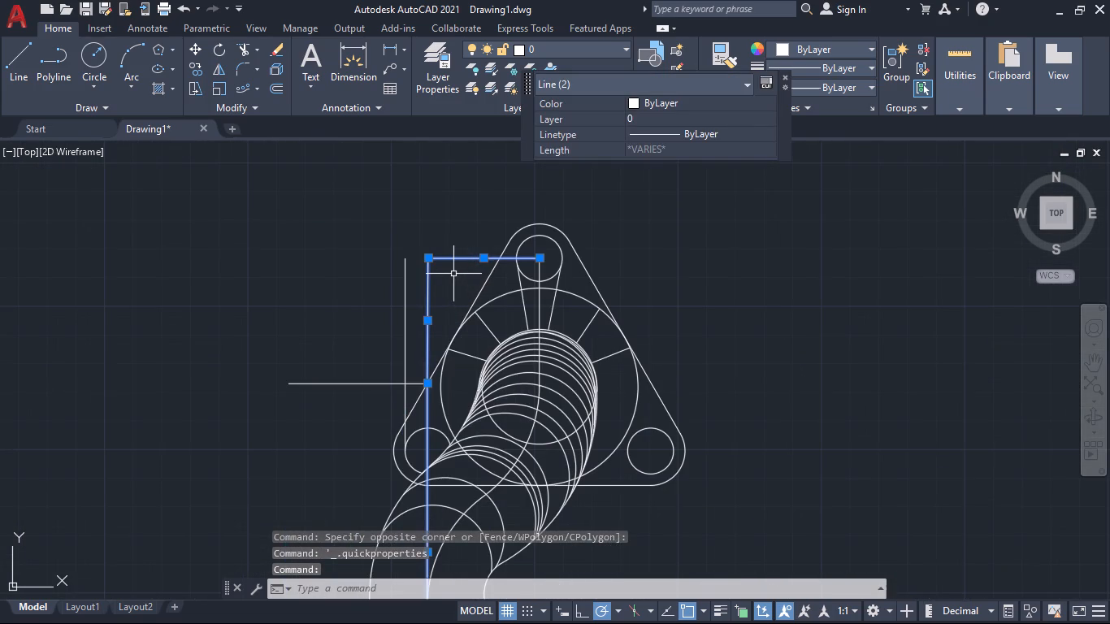
click(407, 356)
click(383, 385)
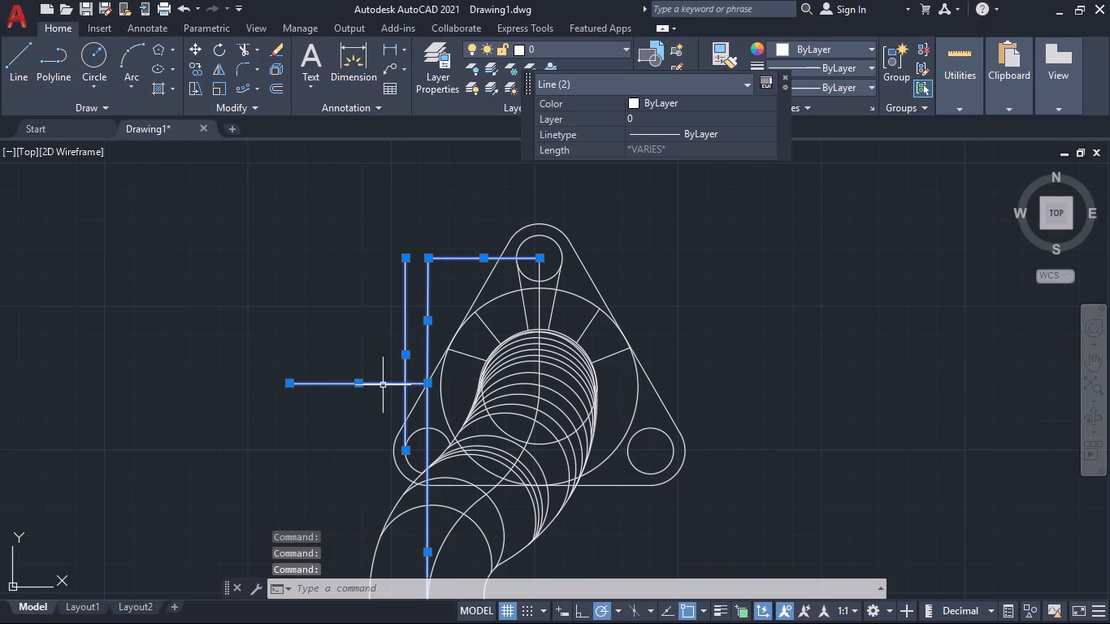
key(Delete)
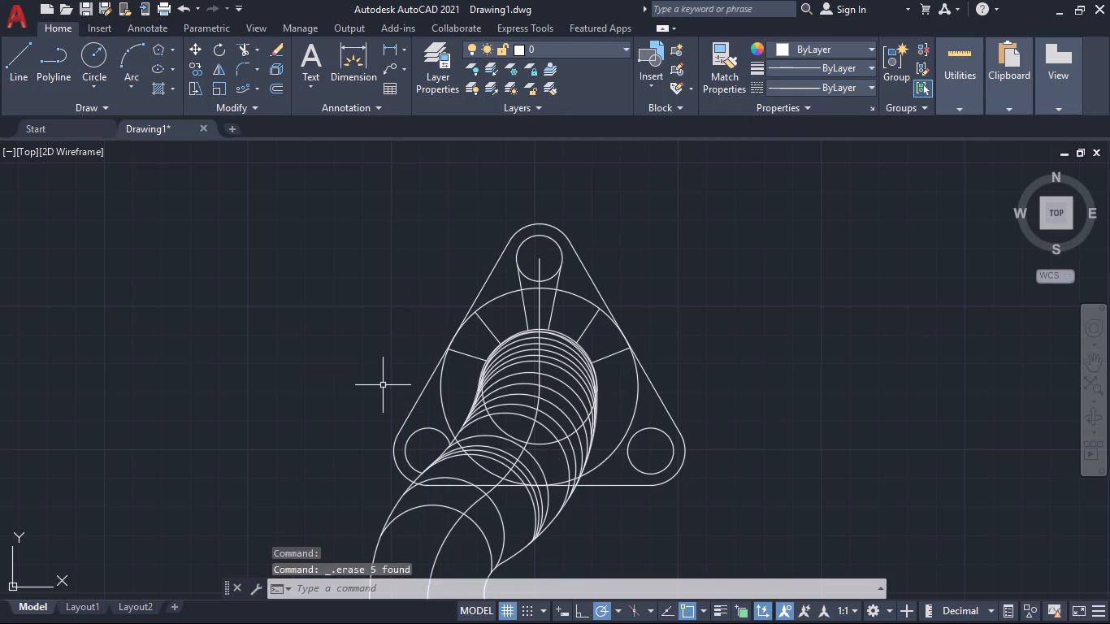
Add centre marks to the flange's three corner arcs: lower right, lower left and top.
middle_drag(377, 392, 352, 330)
middle_drag(619, 501, 612, 485)
scroll(619, 501, down, 1)
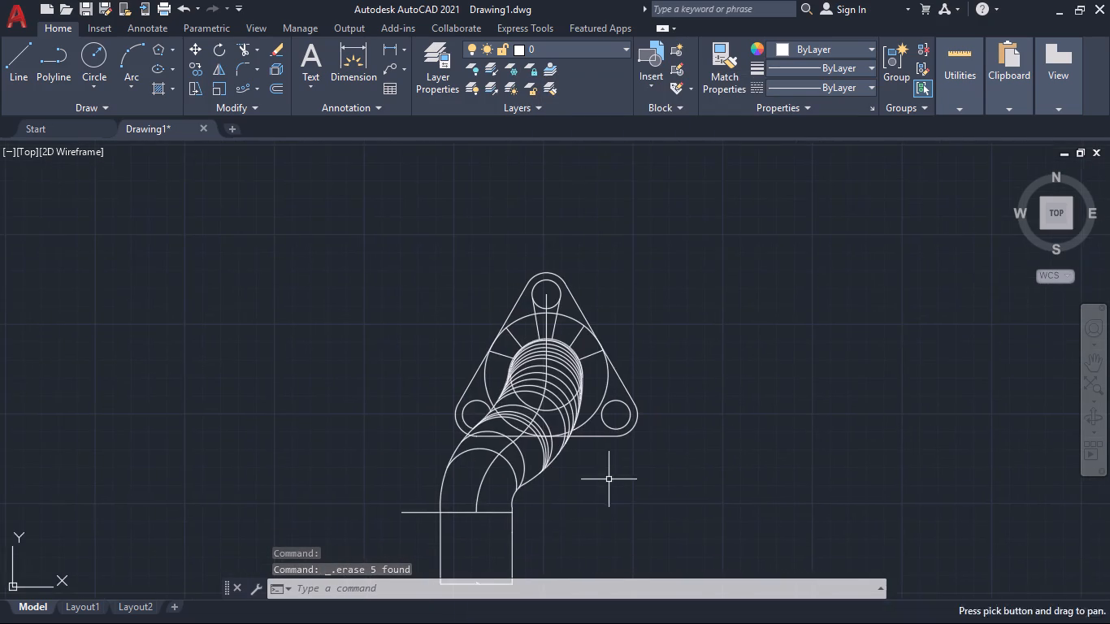
middle_drag(608, 483, 516, 389)
scroll(525, 399, down, 1)
middle_drag(545, 436, 540, 414)
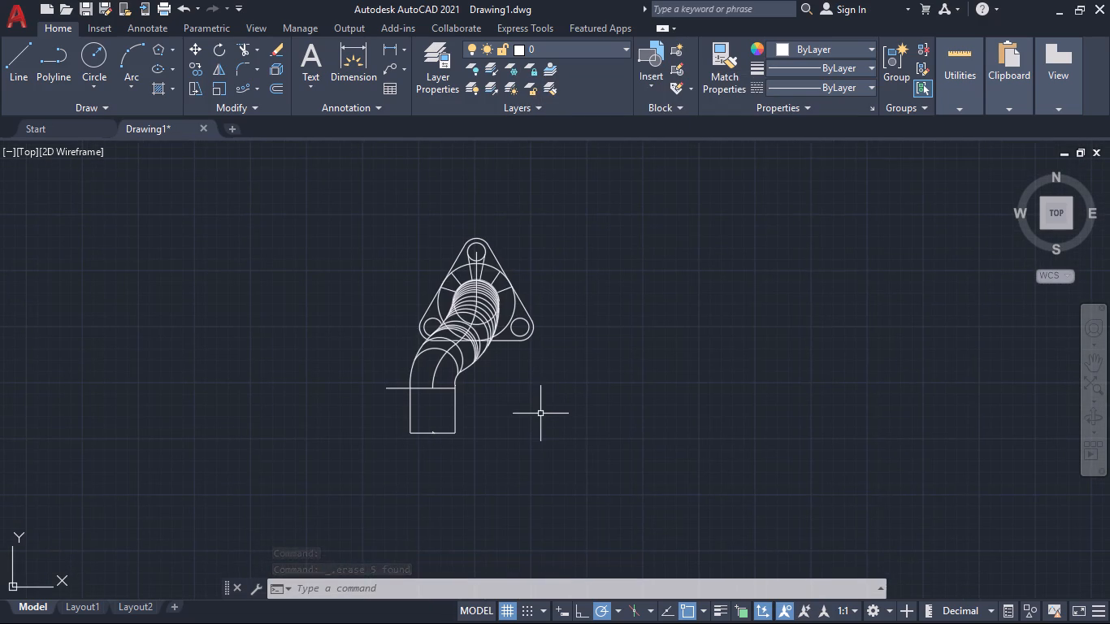
middle_drag(529, 400, 558, 501)
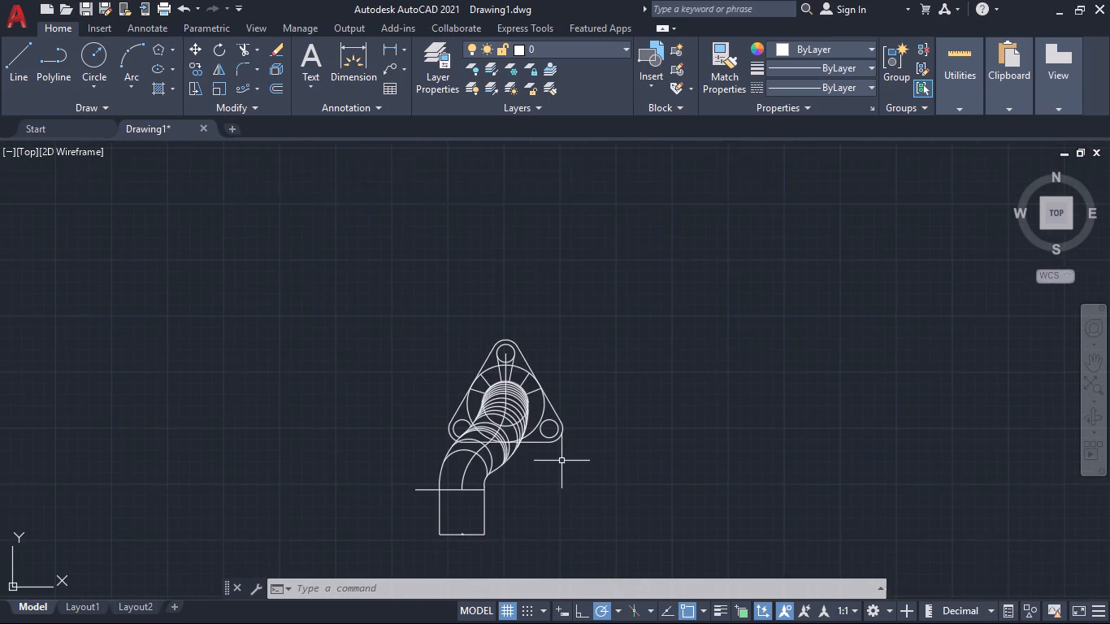
scroll(561, 459, up, 2)
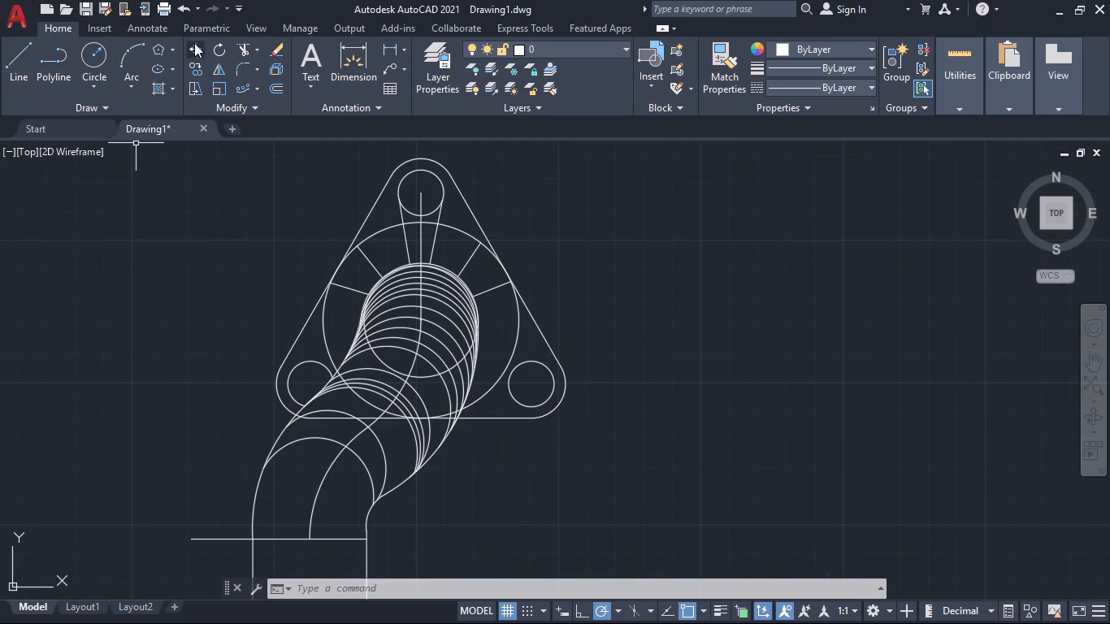
text(cen)
key(Return)
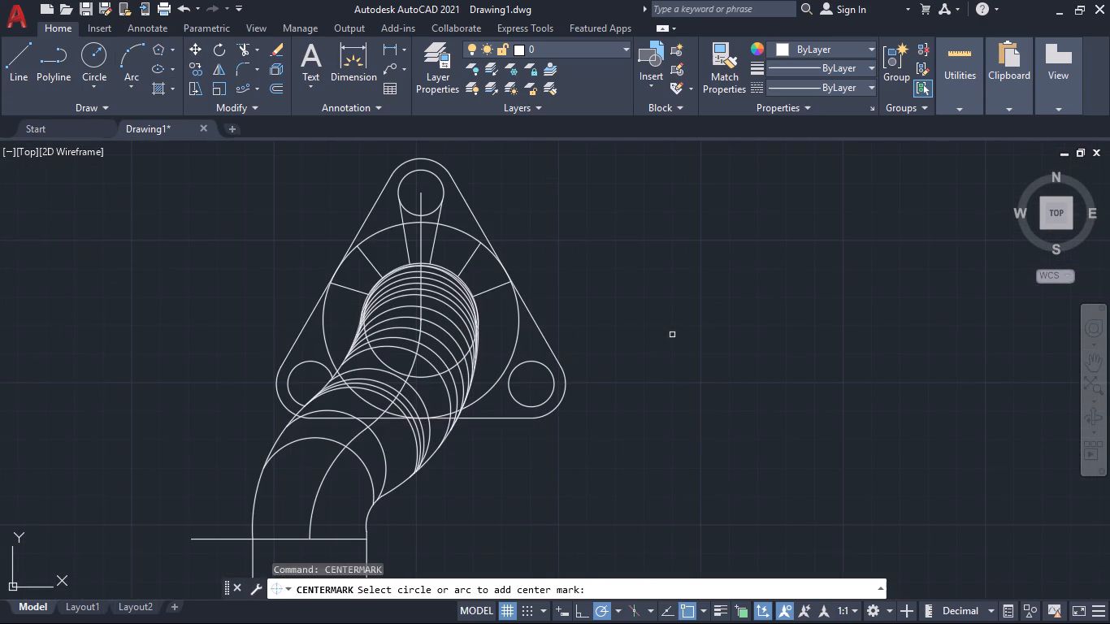
click(566, 392)
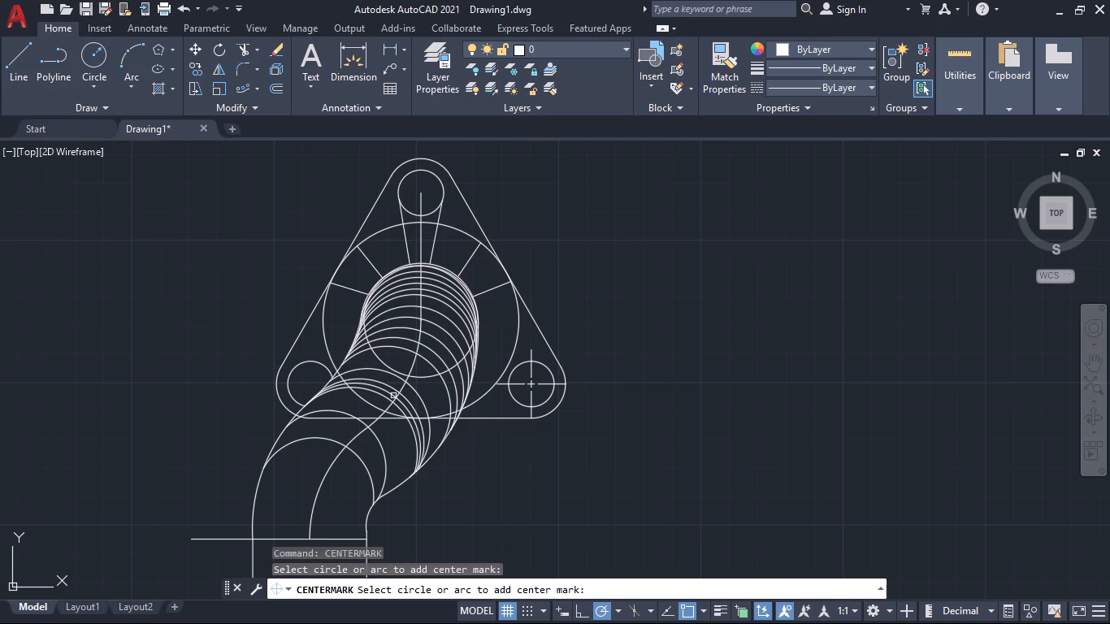
click(275, 391)
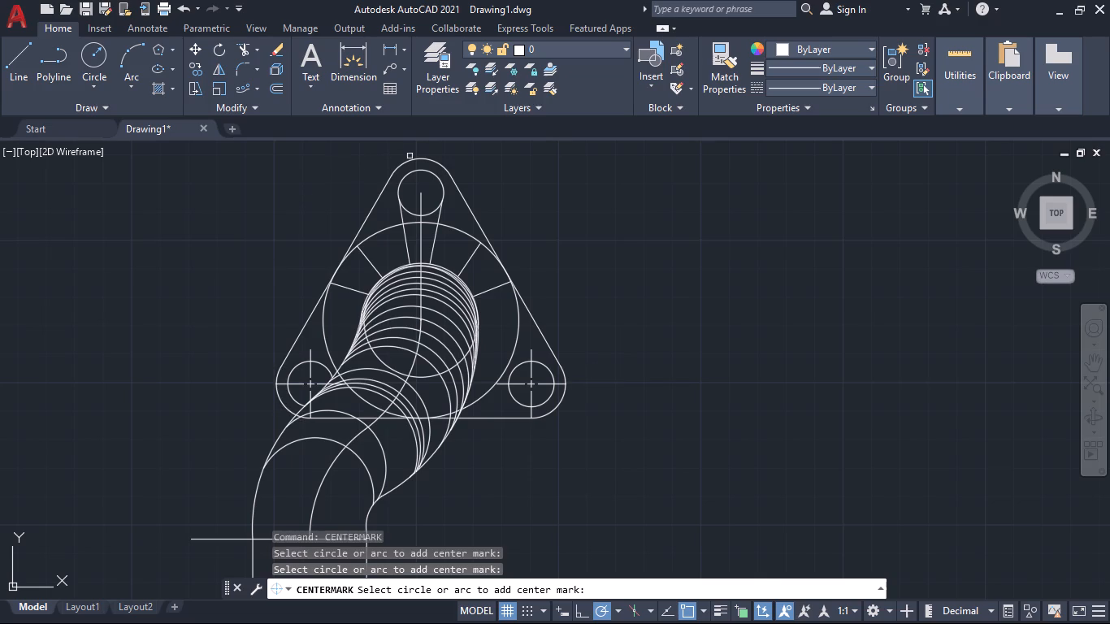
click(415, 157)
Review the whole pipe and flange drawing with its corner centre marks, and end the centre mark command.
scroll(619, 278, down, 1)
middle_drag(640, 293, 462, 232)
middle_drag(527, 293, 529, 297)
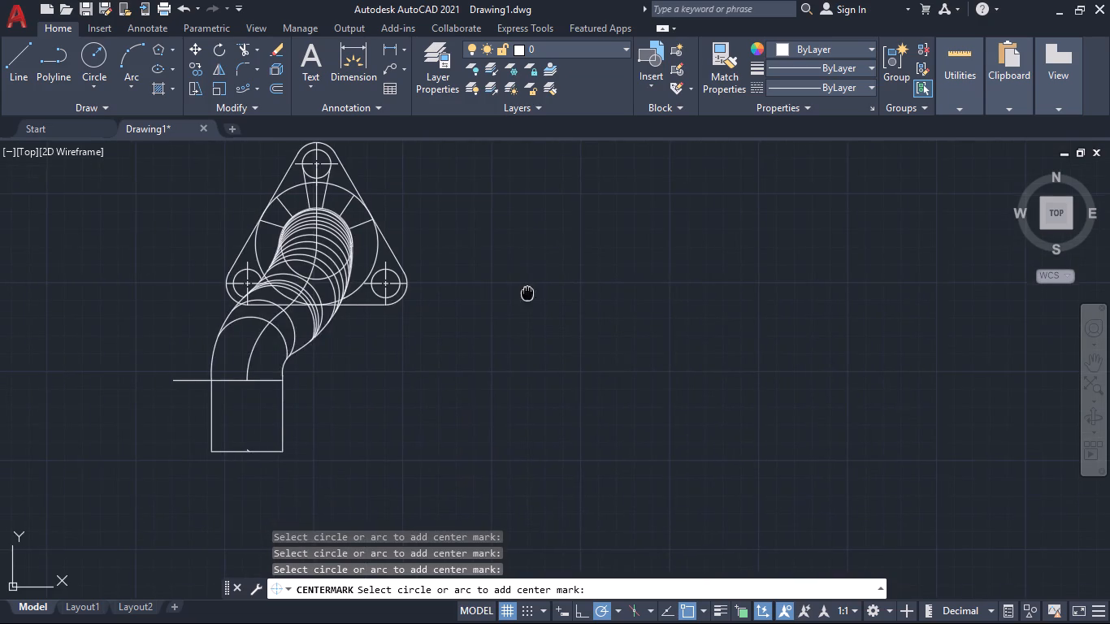
middle_drag(529, 297, 568, 379)
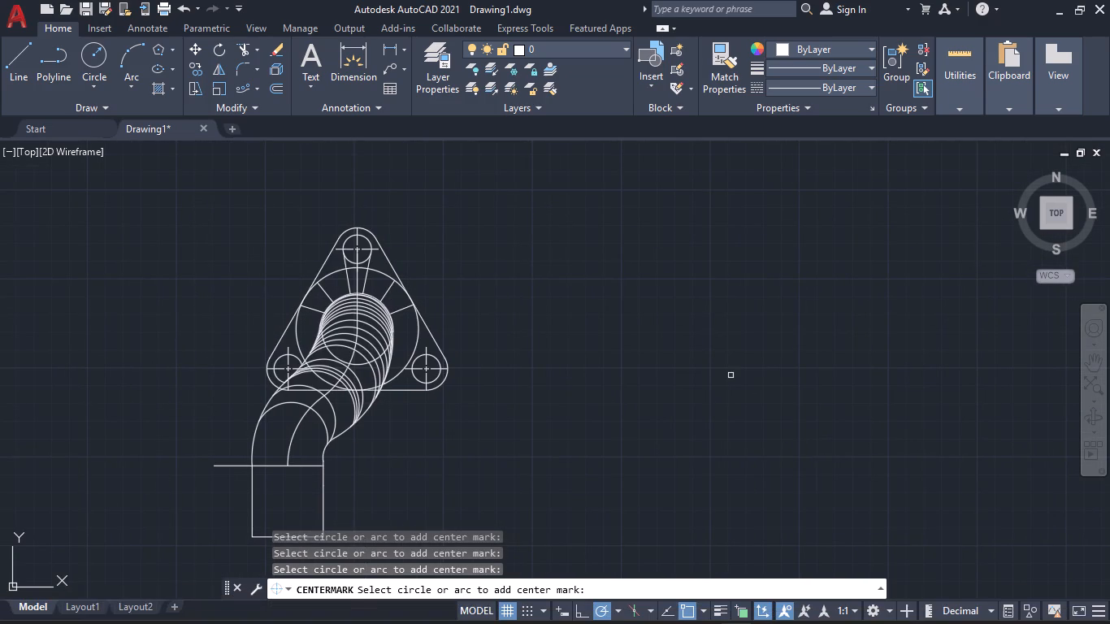
middle_drag(728, 374, 635, 345)
middle_drag(635, 345, 619, 312)
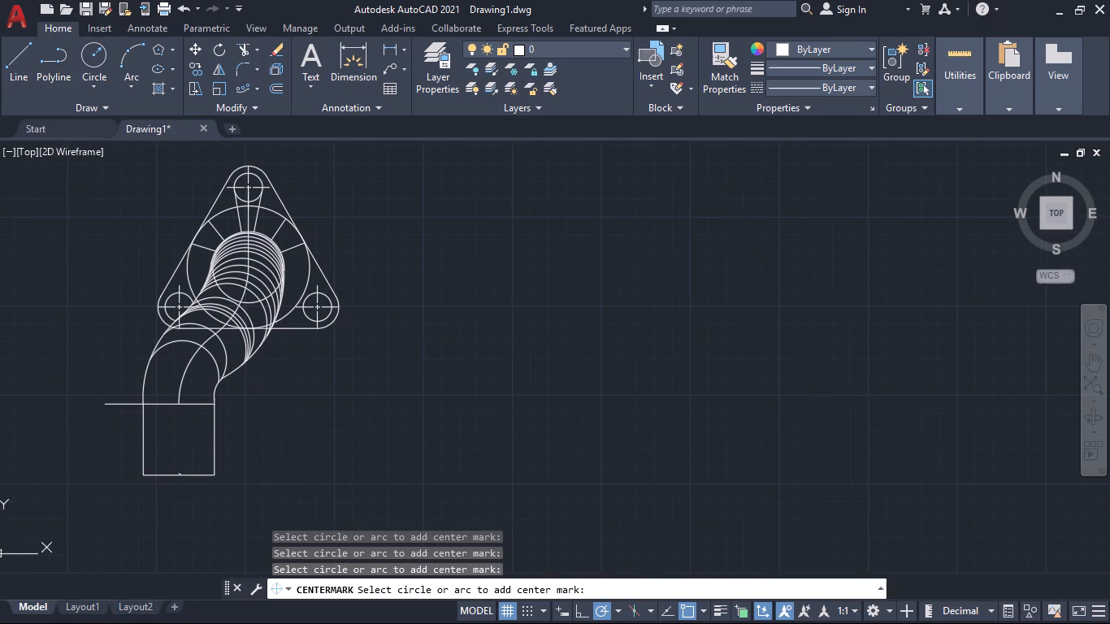
middle_drag(475, 391, 648, 410)
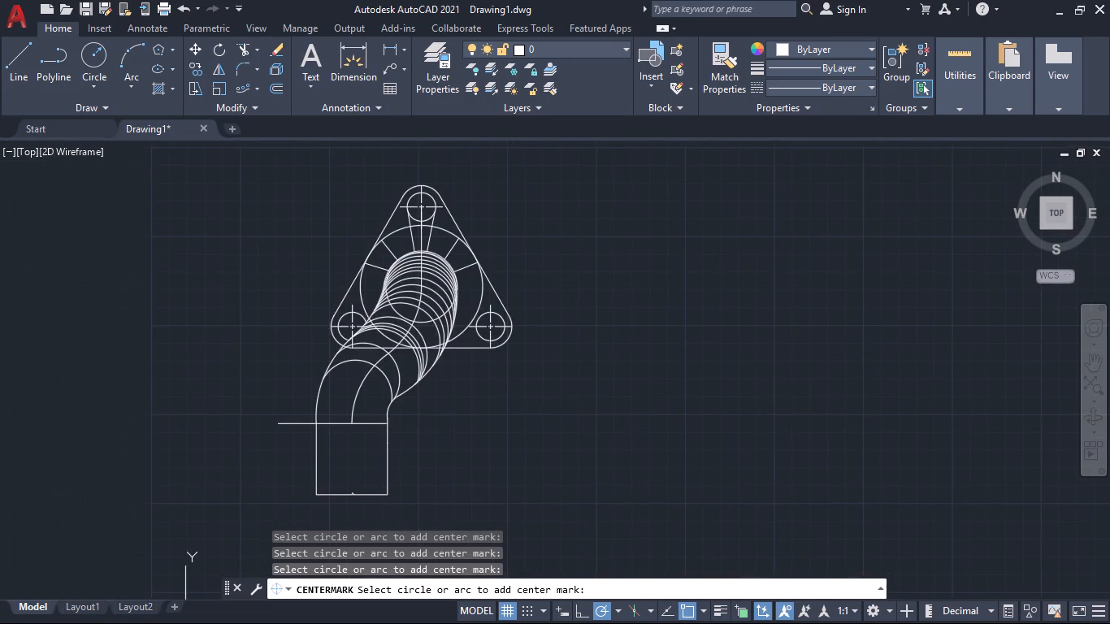
scroll(476, 398, up, 2)
scroll(584, 397, down, 2)
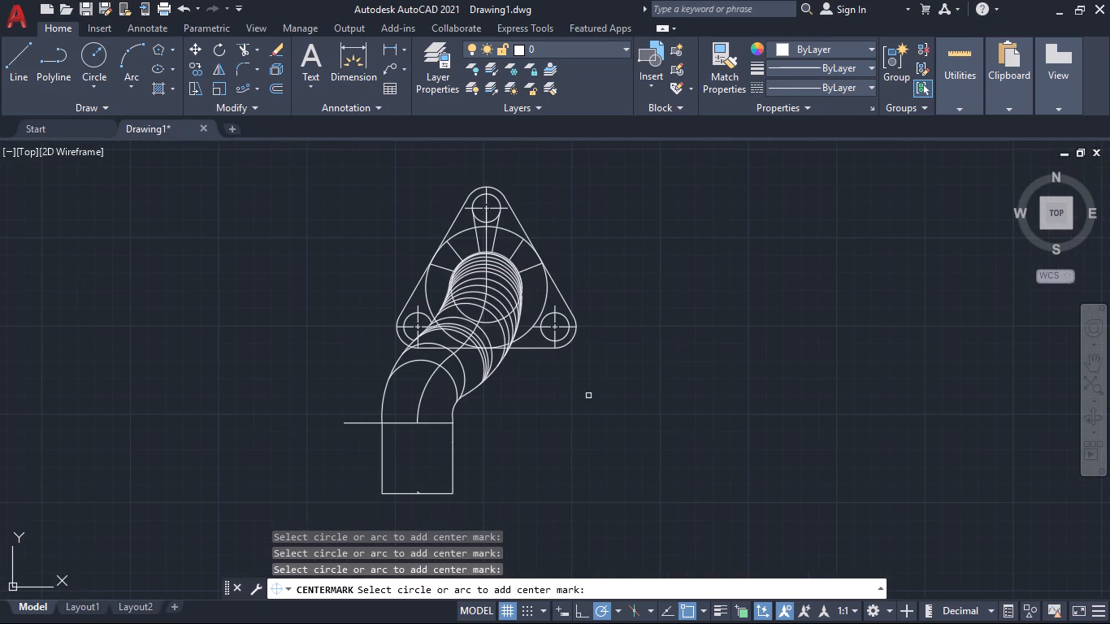
middle_drag(559, 415, 589, 400)
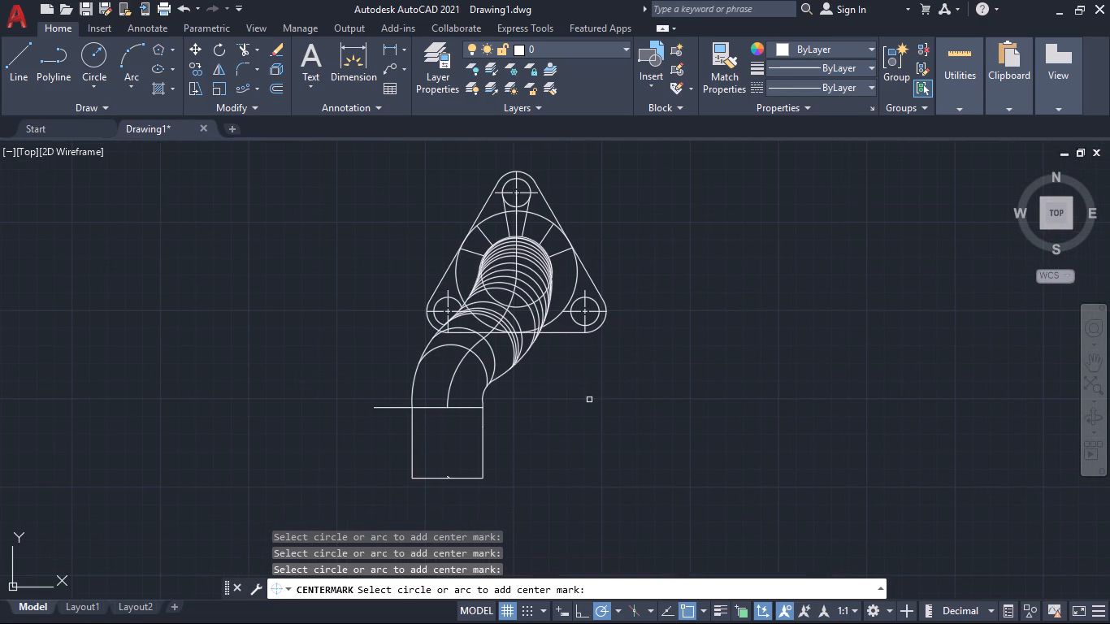
key(Escape)
scroll(466, 367, up, 1)
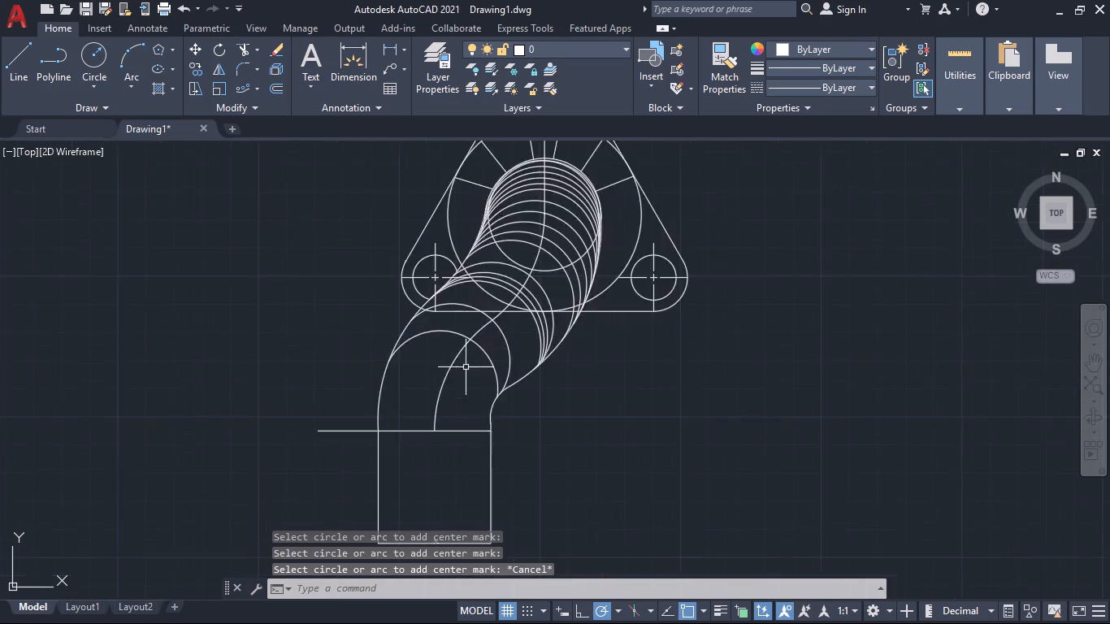
Stretch the second rib arc's lower right endpoint up along the pipe's right edge, above the bend.
scroll(466, 367, up, 3)
click(631, 375)
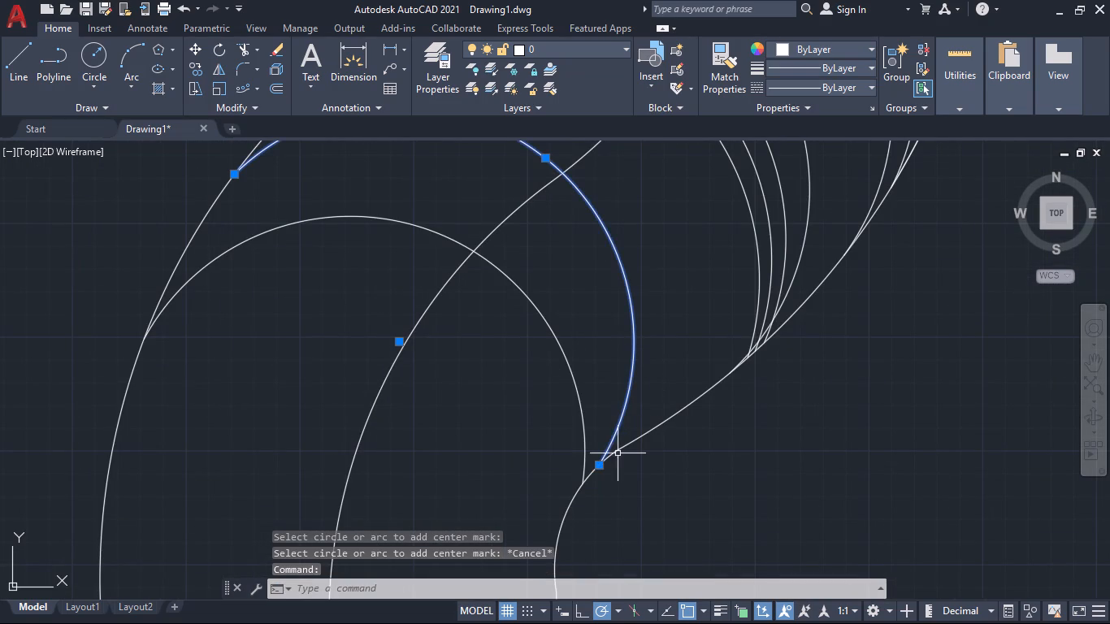
click(602, 466)
click(653, 425)
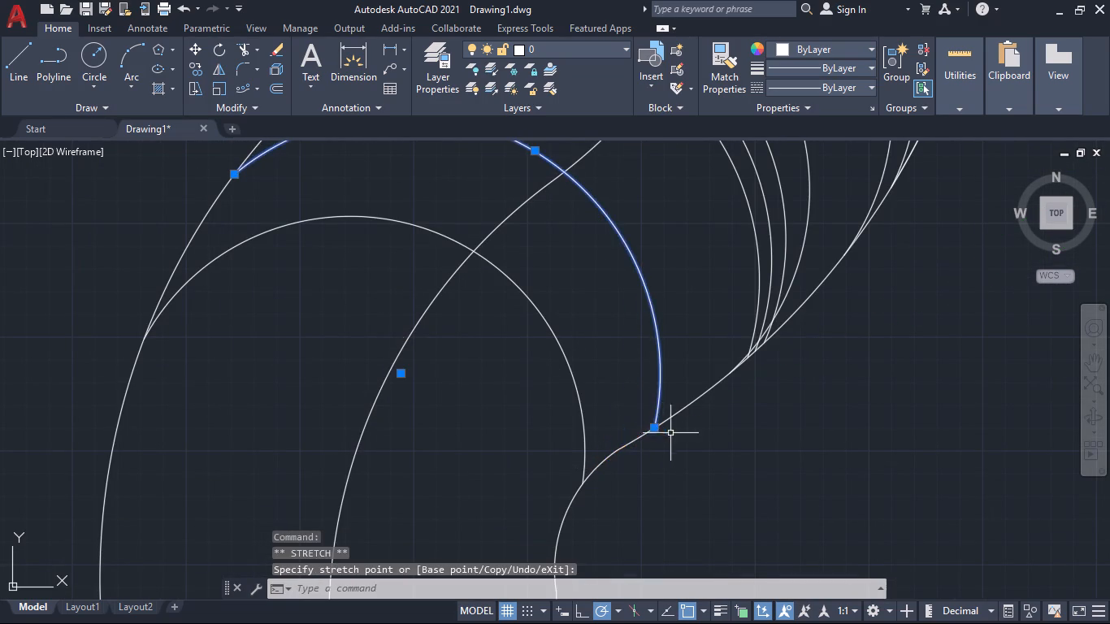
scroll(696, 444, down, 2)
middle_drag(733, 458, 735, 490)
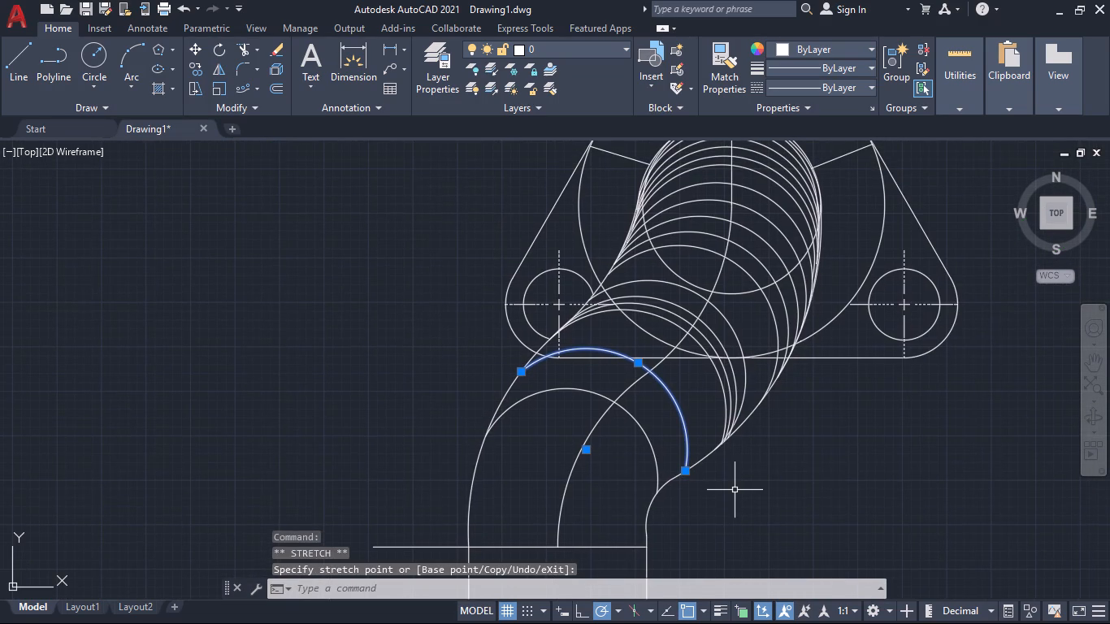
key(Escape)
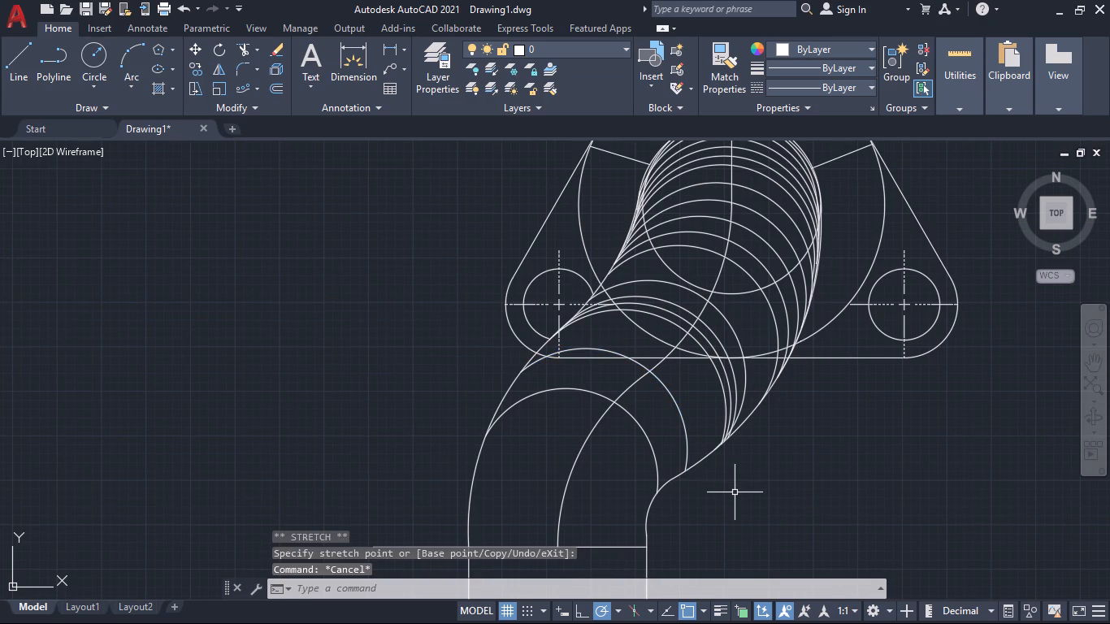
middle_drag(783, 506, 790, 539)
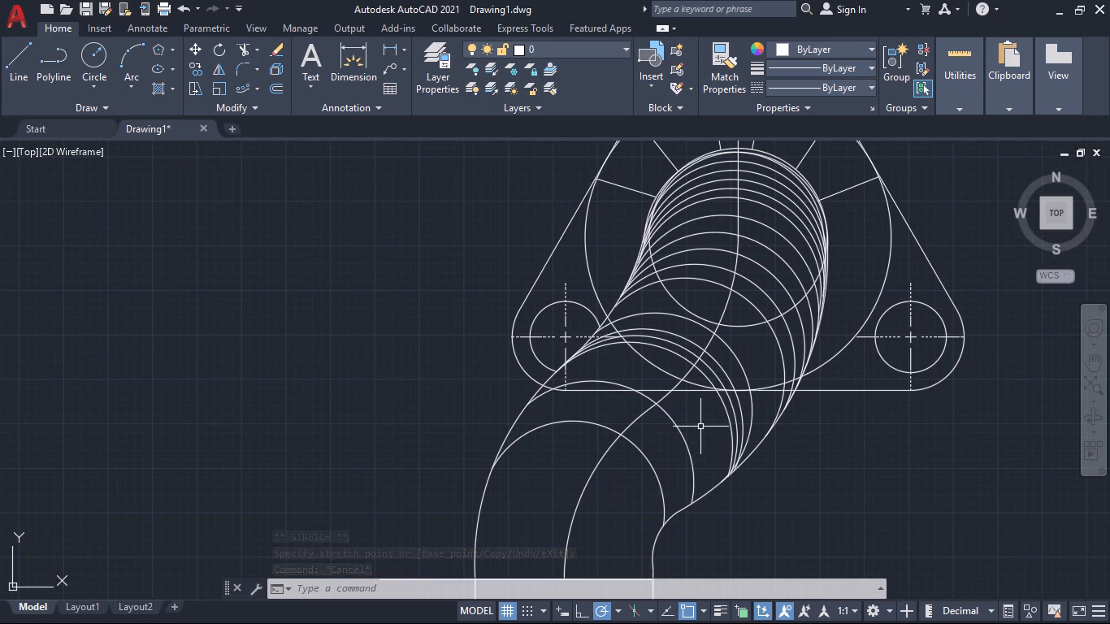
Trim the flange's lower left corner arc where it runs inside the pipe, on both sides of the rib arc.
text(tr)
key(Return)
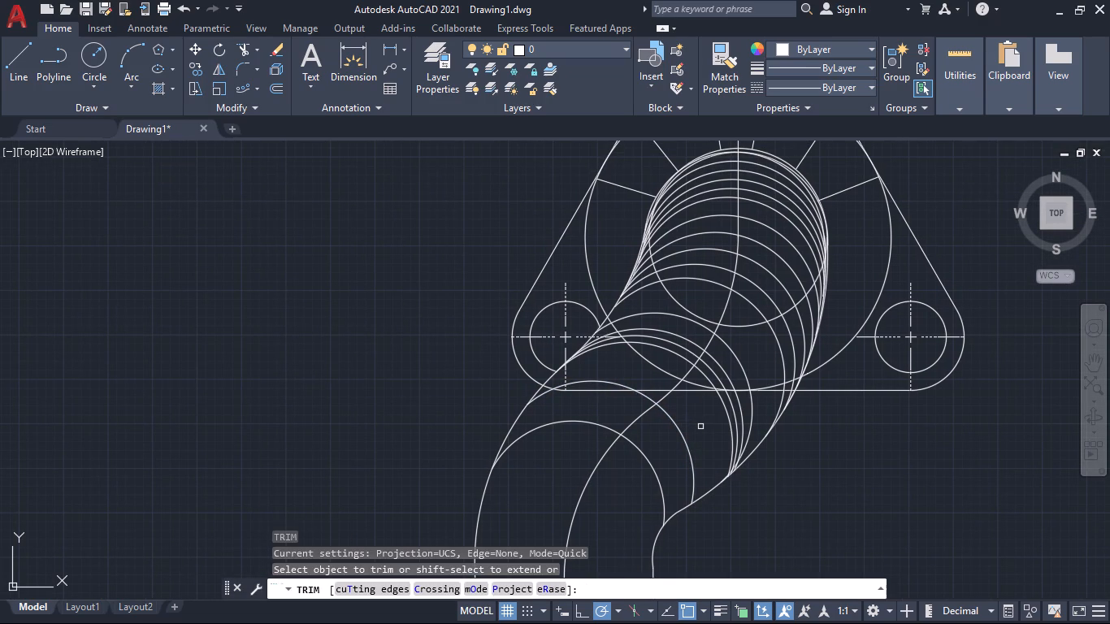
scroll(459, 420, up, 2)
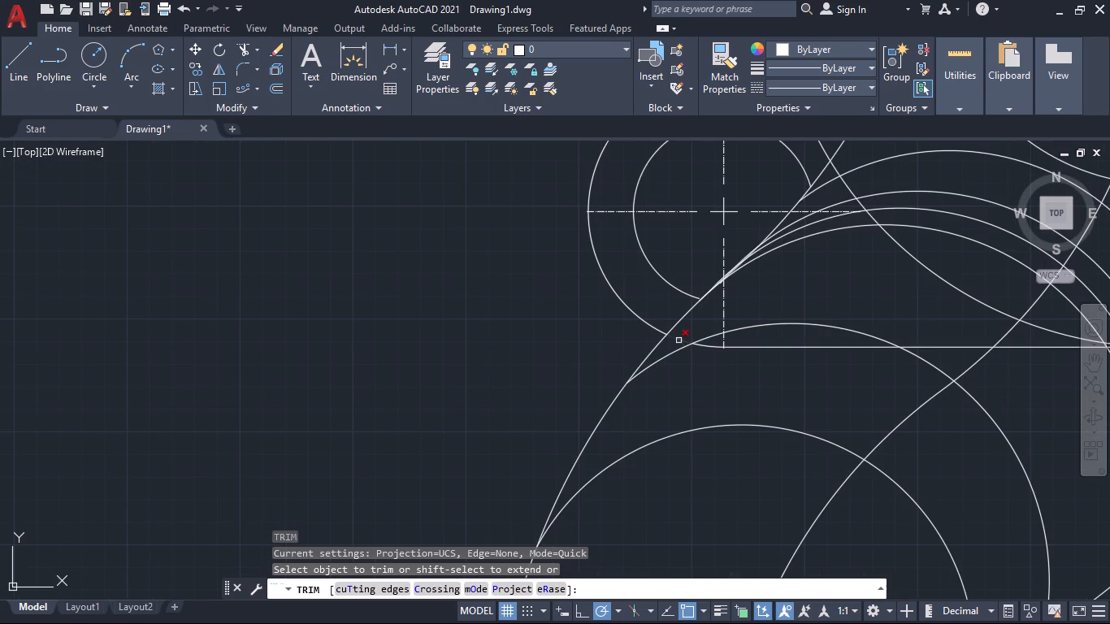
click(679, 340)
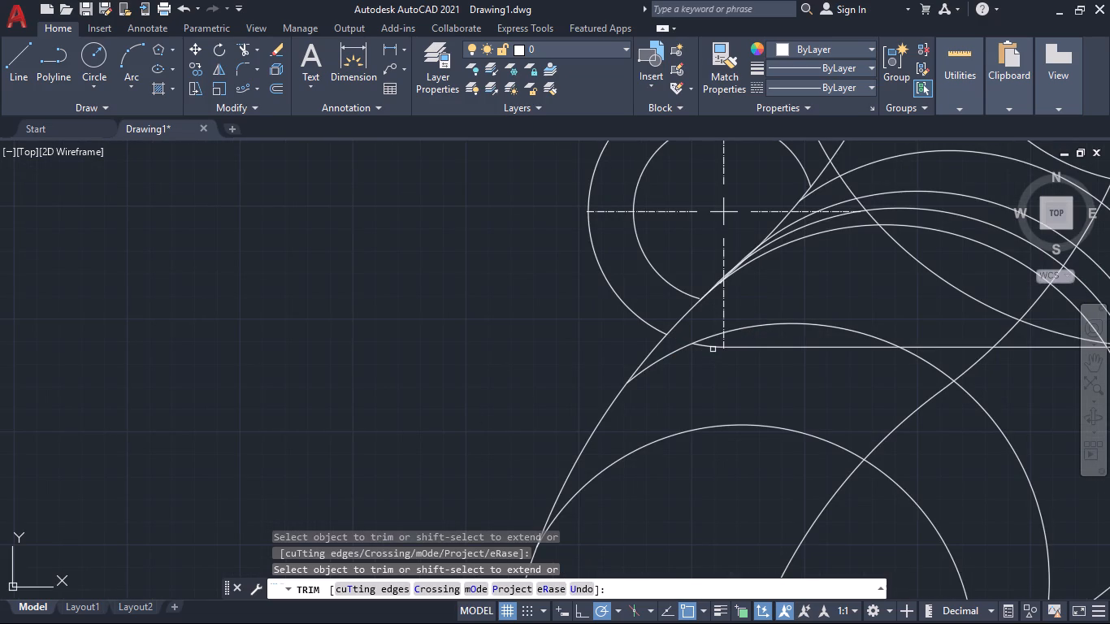
click(713, 349)
click(713, 344)
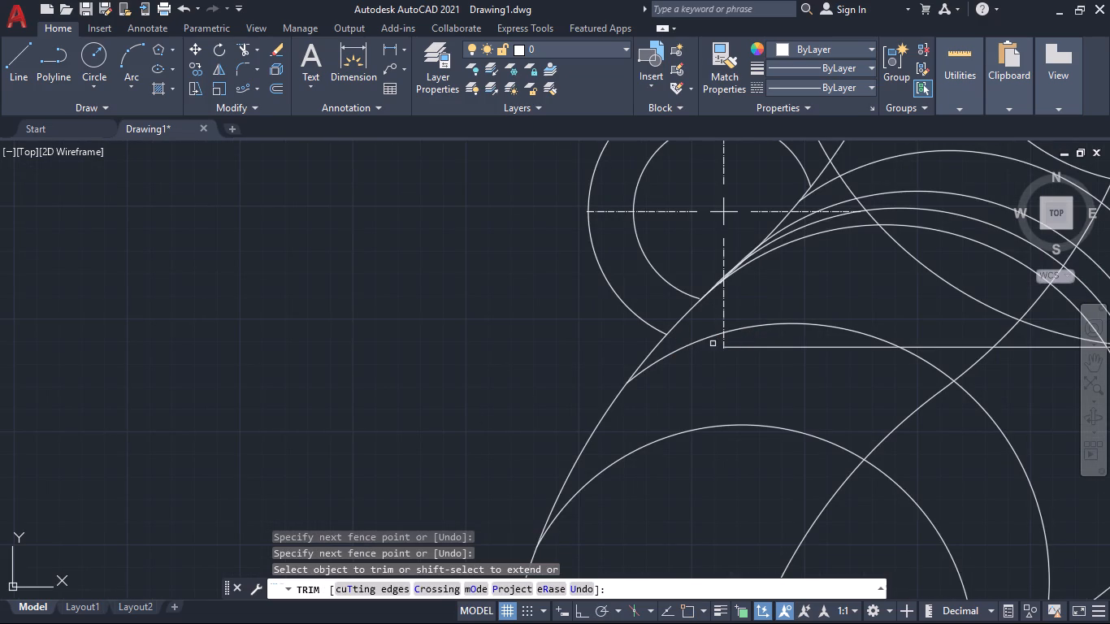
Trim the flange's bottom edge inside the pipe from the lower left corner to the first of the three closely spaced rib arcs.
click(748, 347)
scroll(761, 368, down, 2)
middle_drag(770, 372, 731, 372)
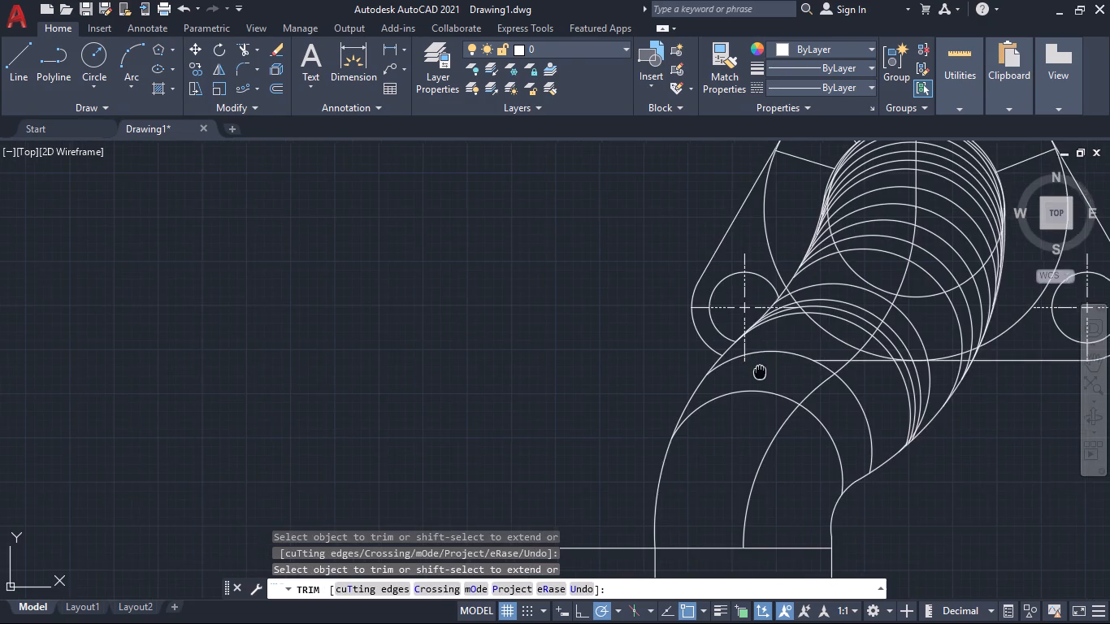
middle_drag(731, 372, 594, 383)
scroll(674, 383, up, 2)
click(648, 365)
click(644, 356)
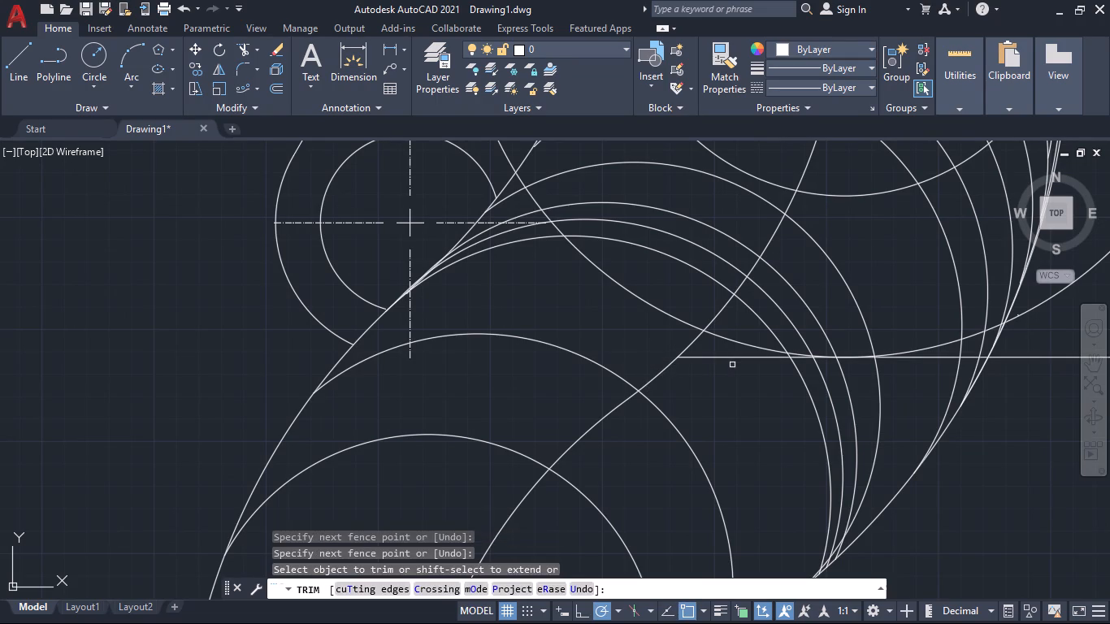
click(732, 365)
click(730, 357)
Trim the two short pieces of the flange's bottom edge between the three closely spaced rib arcs.
middle_drag(761, 412, 548, 412)
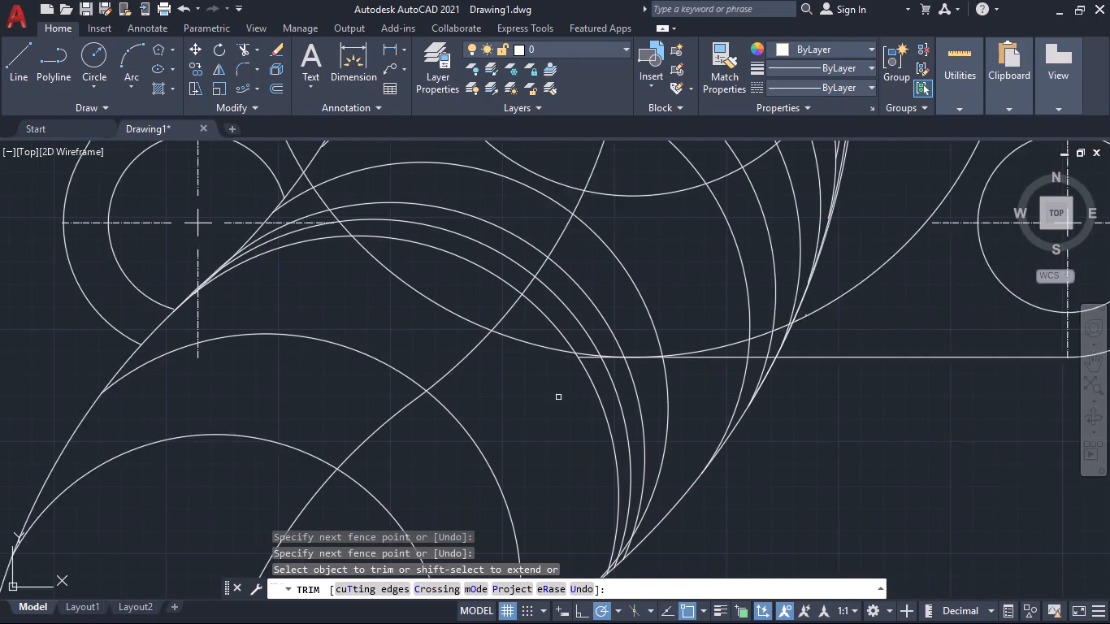
scroll(578, 362, up, 5)
click(625, 323)
click(622, 313)
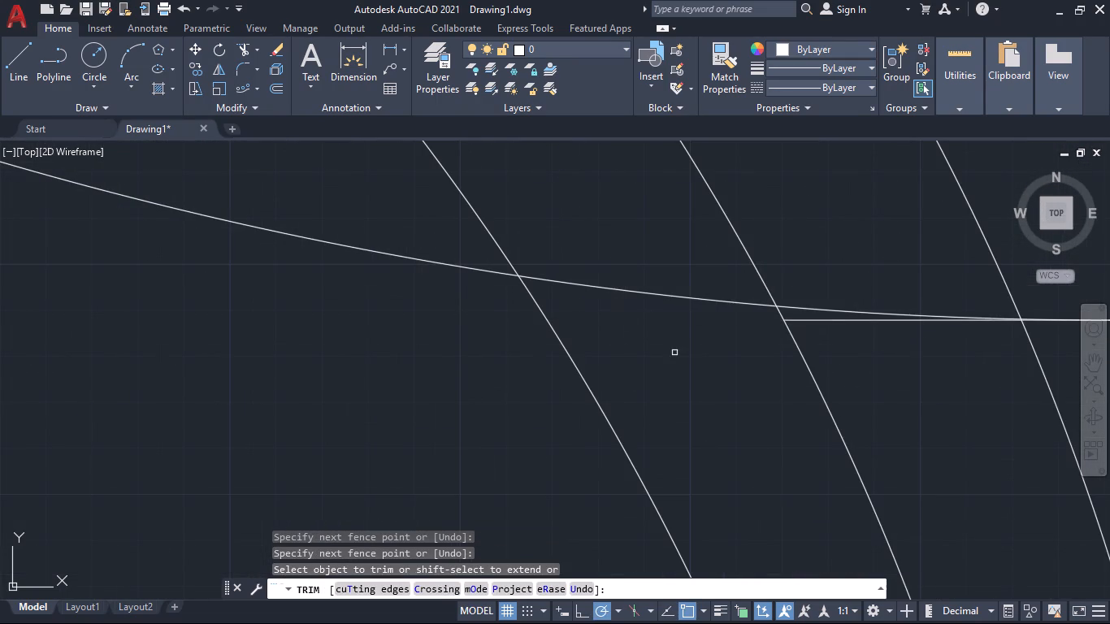
scroll(691, 376, down, 2)
middle_drag(691, 383, 597, 378)
scroll(650, 366, up, 3)
click(647, 331)
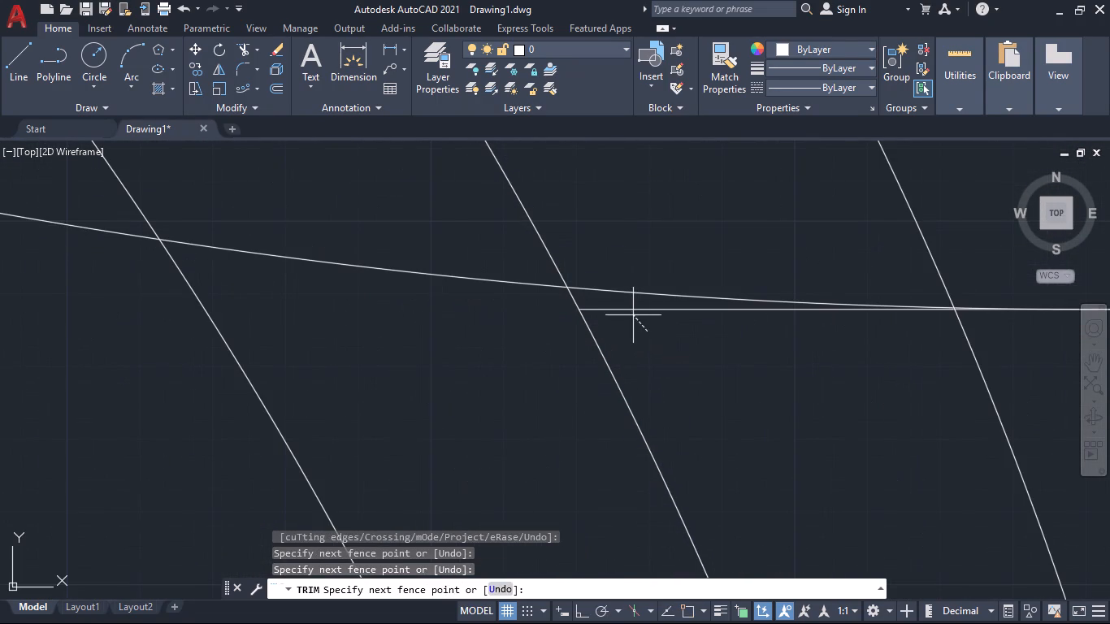
click(625, 306)
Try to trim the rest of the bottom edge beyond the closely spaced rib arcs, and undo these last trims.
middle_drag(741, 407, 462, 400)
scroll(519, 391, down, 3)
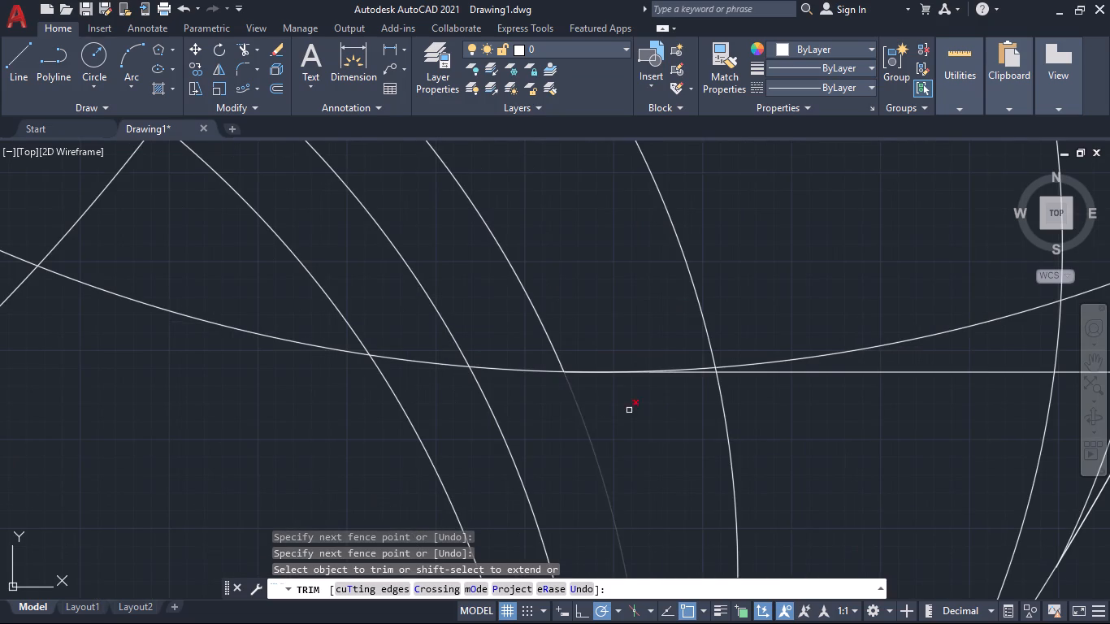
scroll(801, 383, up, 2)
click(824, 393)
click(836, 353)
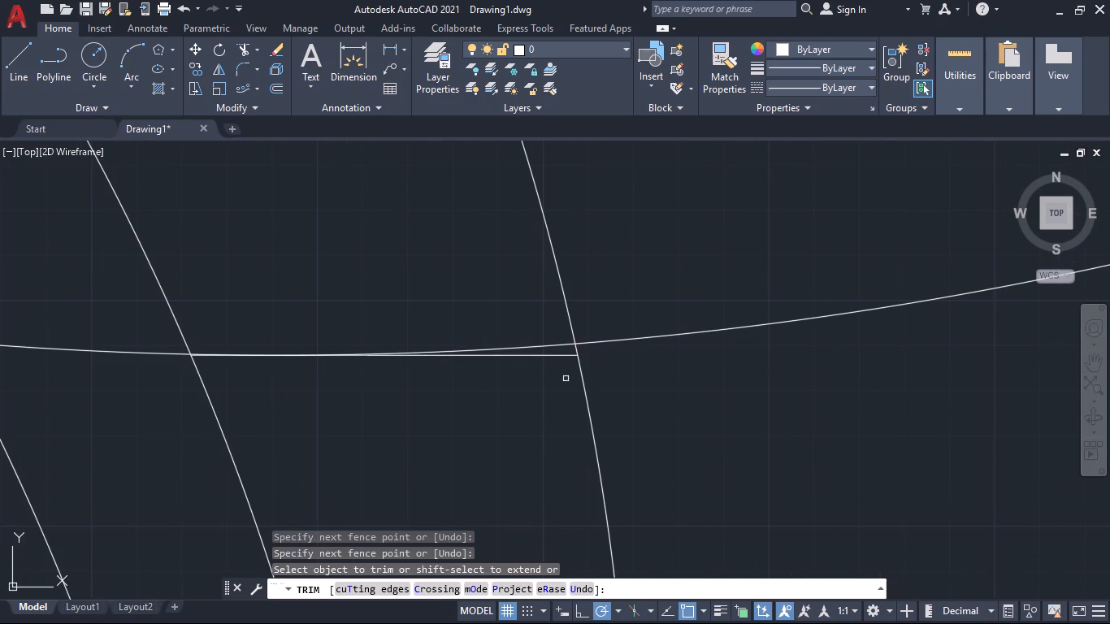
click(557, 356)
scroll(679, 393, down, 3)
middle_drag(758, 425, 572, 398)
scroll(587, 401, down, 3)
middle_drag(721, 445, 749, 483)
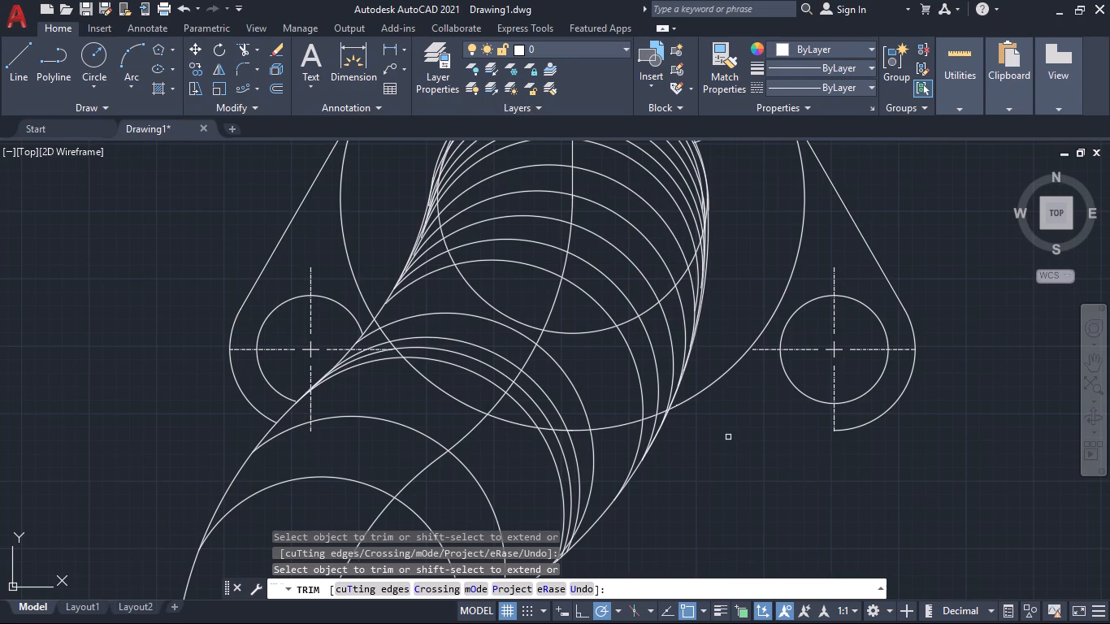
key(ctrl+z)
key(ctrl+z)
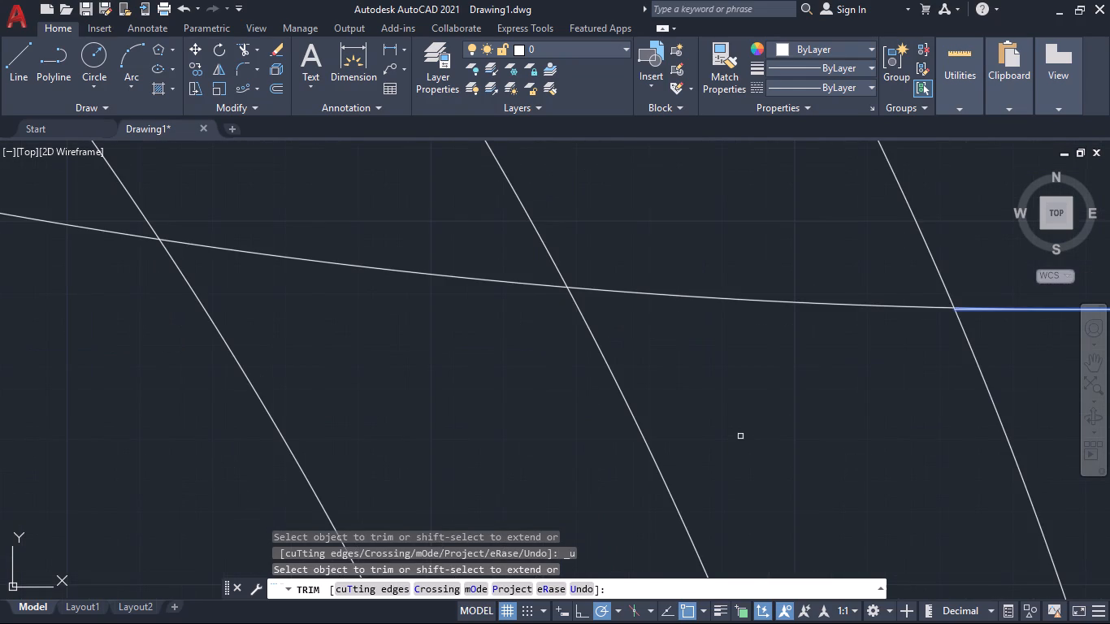
Trim the remaining bottom edge pieces inside the pipe, between the closely spaced rib arcs and the pipe's right outline.
scroll(743, 425, down, 5)
middle_drag(915, 438, 595, 407)
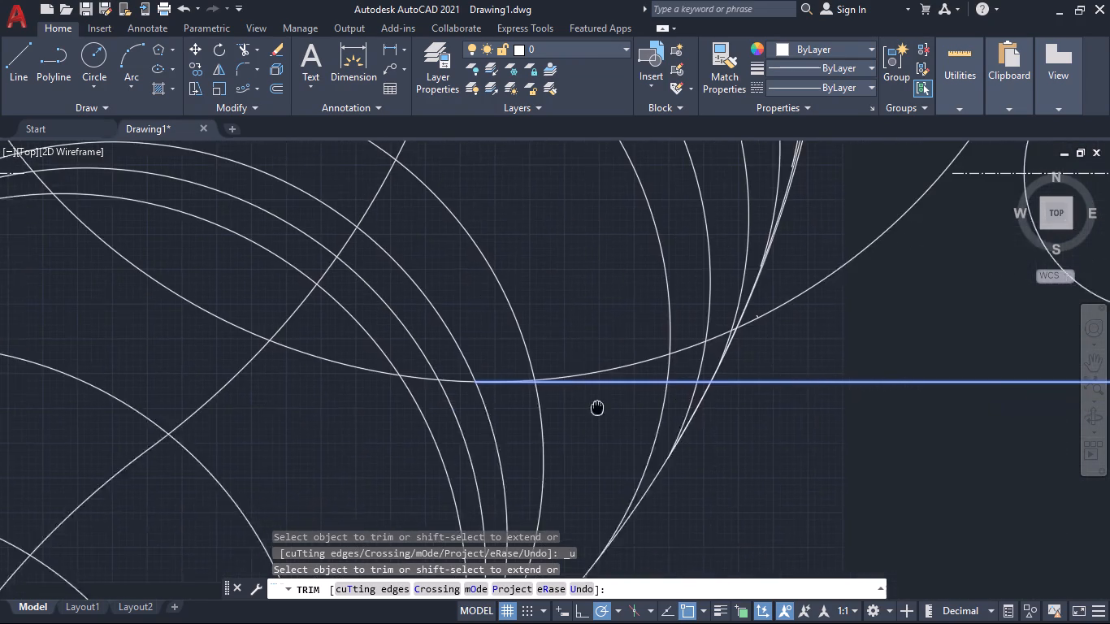
middle_drag(595, 407, 592, 406)
scroll(764, 410, down, 2)
middle_drag(816, 435, 728, 436)
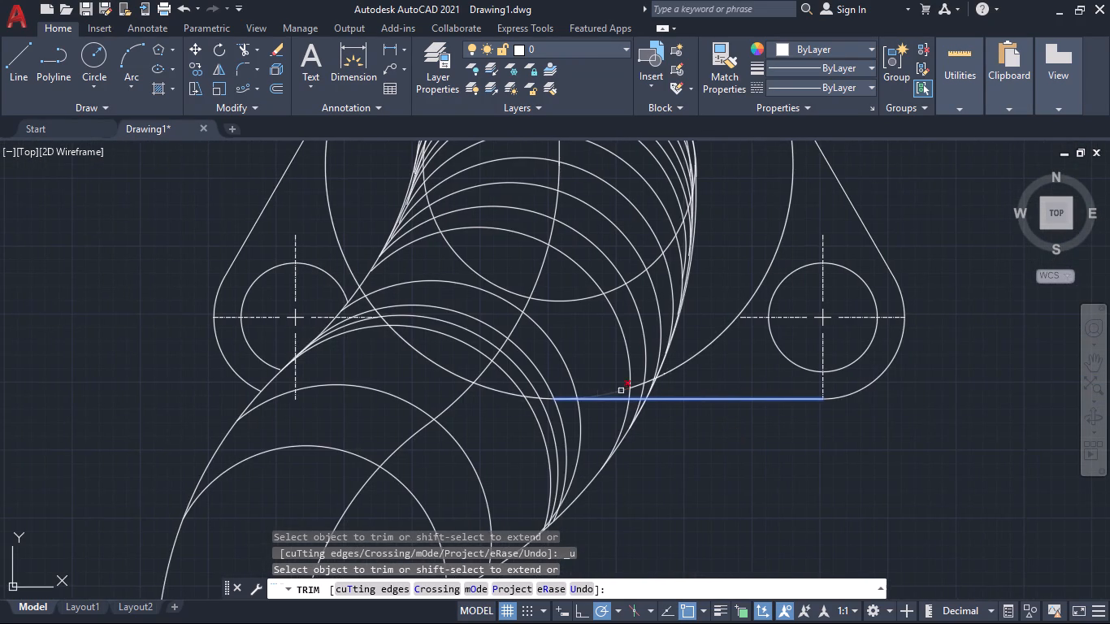
scroll(623, 391, up, 4)
click(710, 422)
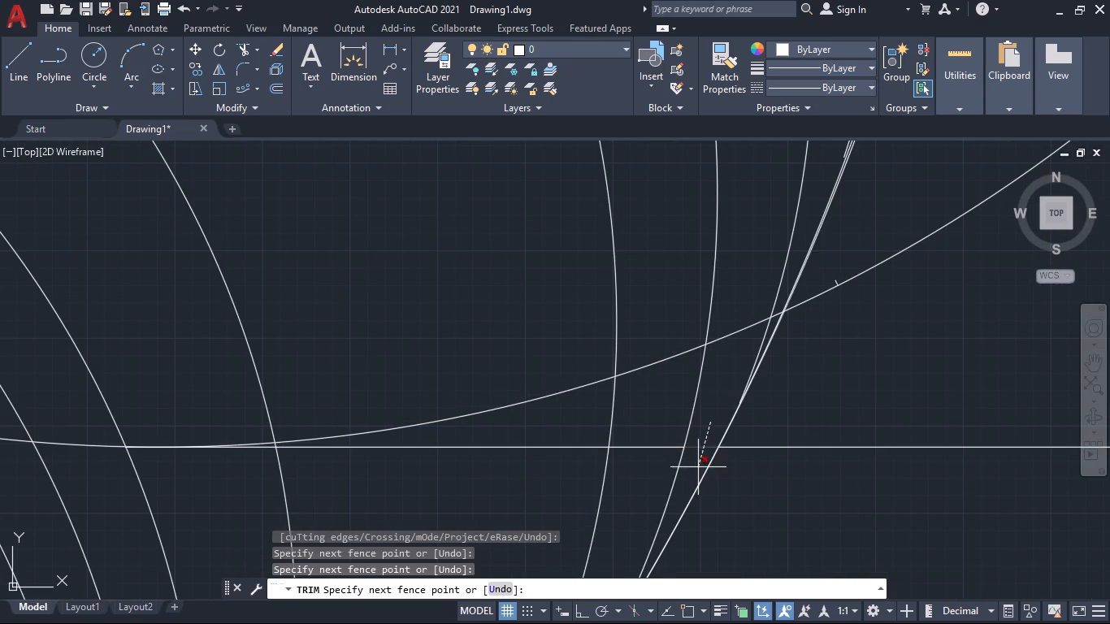
click(694, 463)
click(656, 435)
click(649, 460)
click(516, 456)
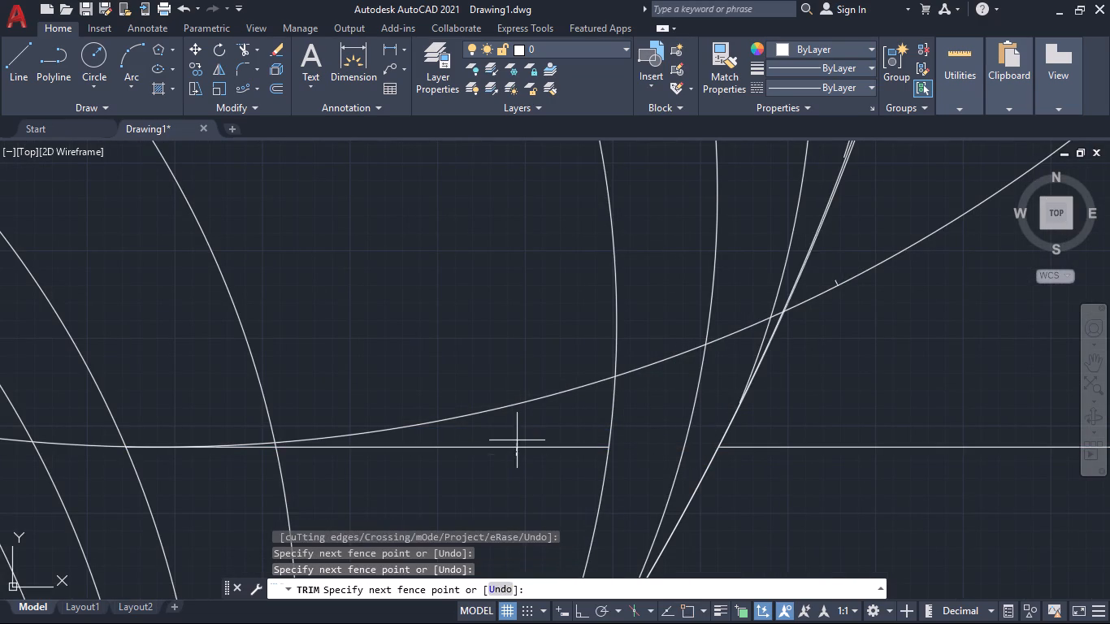
click(518, 440)
middle_drag(403, 449, 692, 389)
scroll(540, 387, up, 4)
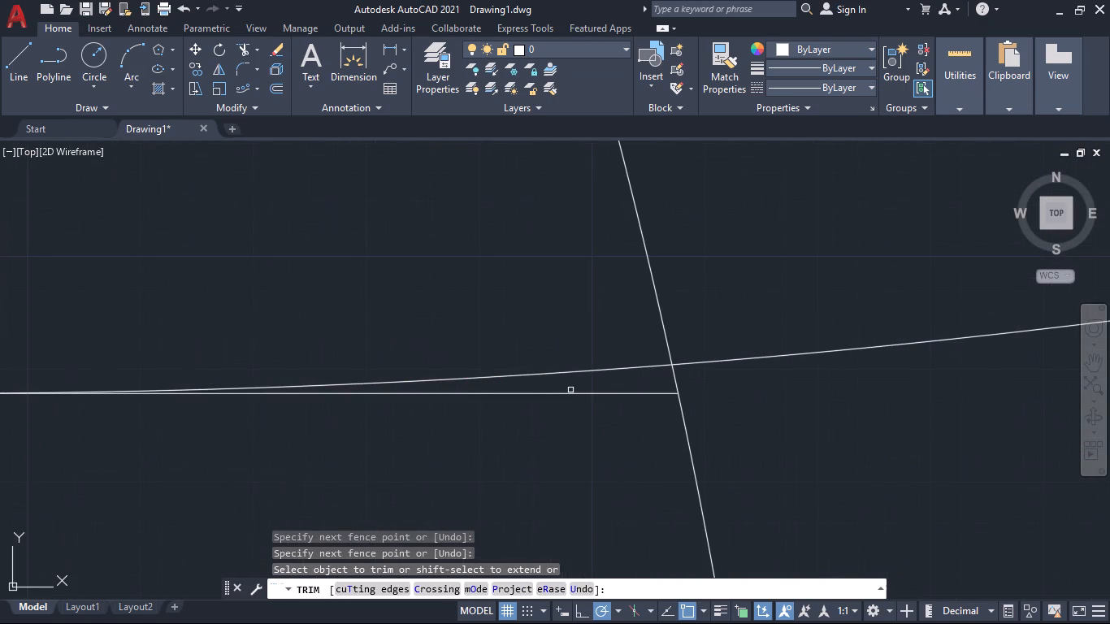
click(575, 394)
scroll(581, 403, down, 5)
scroll(698, 461, down, 3)
scroll(802, 481, down, 1)
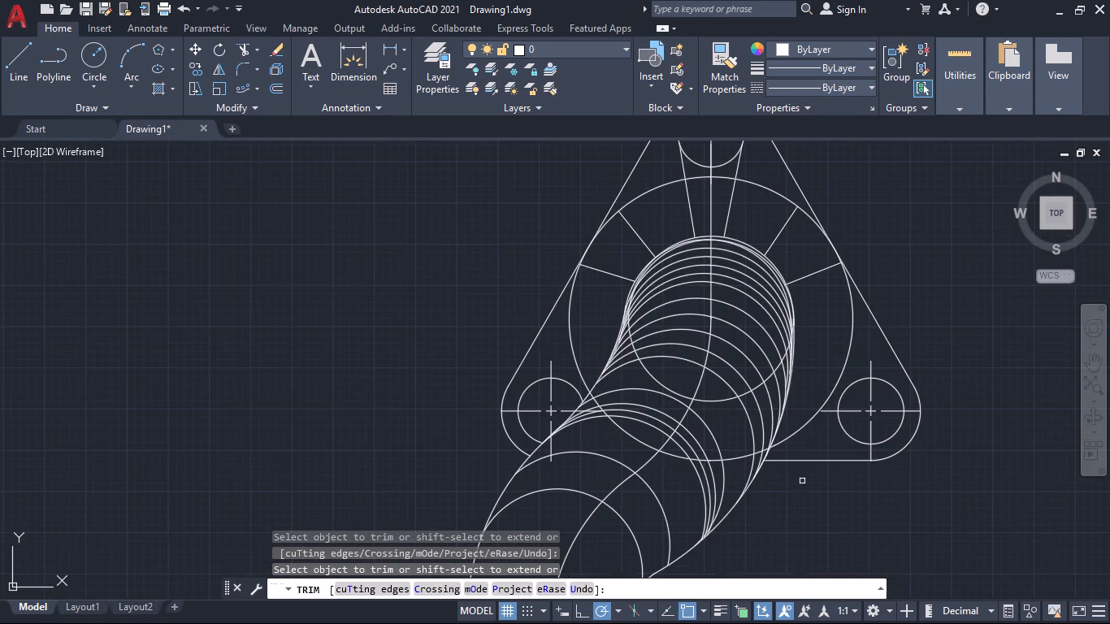
Trim the flange's large circle inside the pipe, from the rib arc near its lowest point to the pipe's right outline.
middle_drag(820, 492, 708, 476)
scroll(709, 480, down, 1)
middle_drag(714, 500, 692, 498)
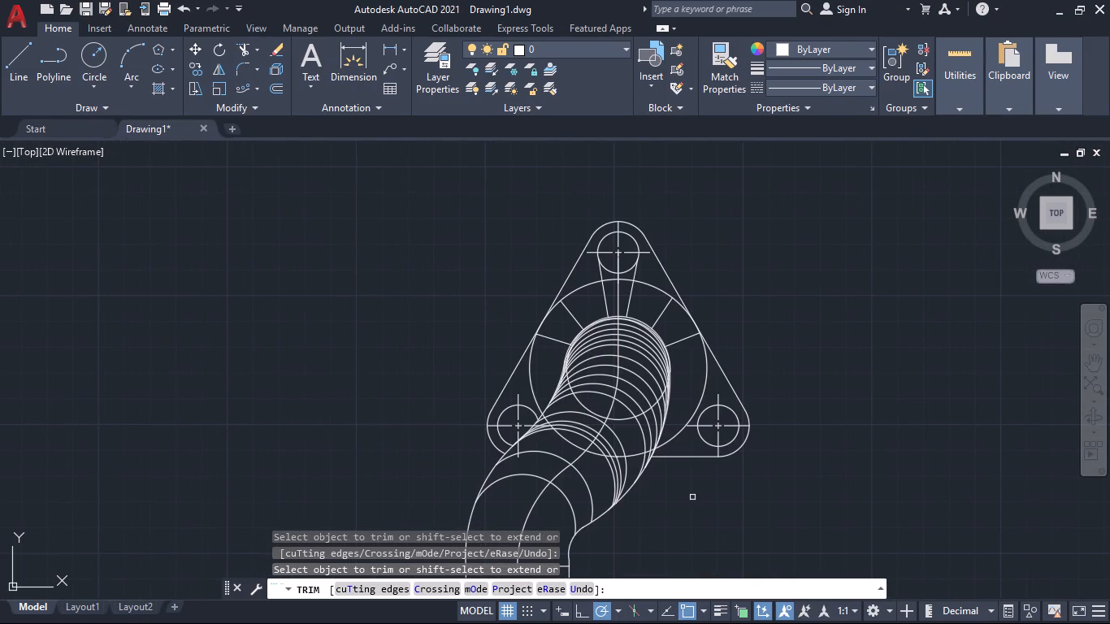
scroll(609, 476, up, 2)
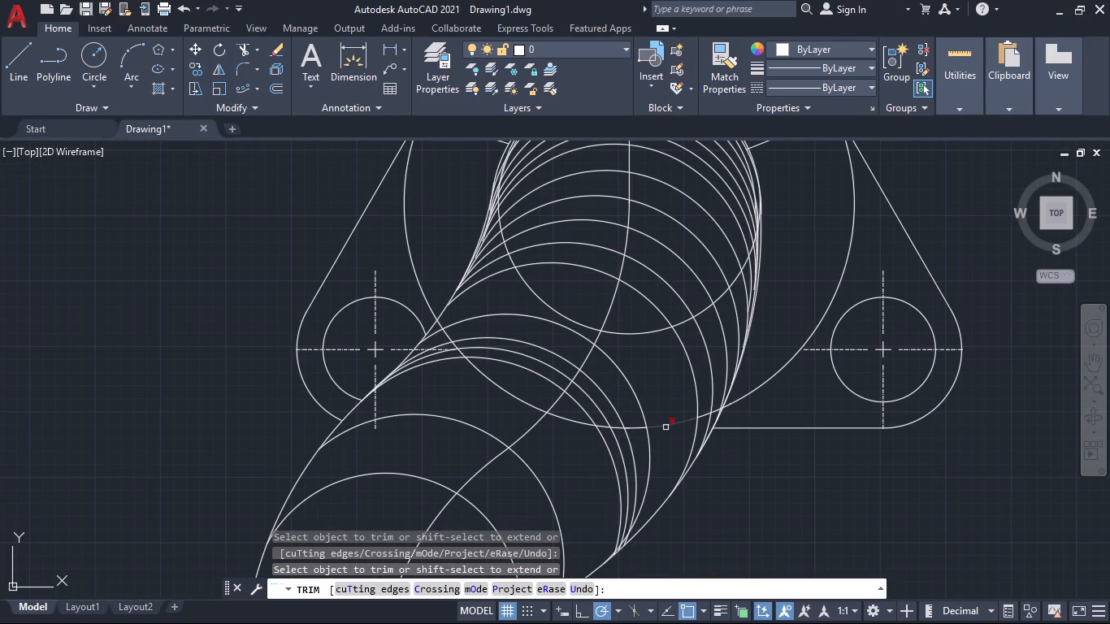
click(666, 427)
click(707, 416)
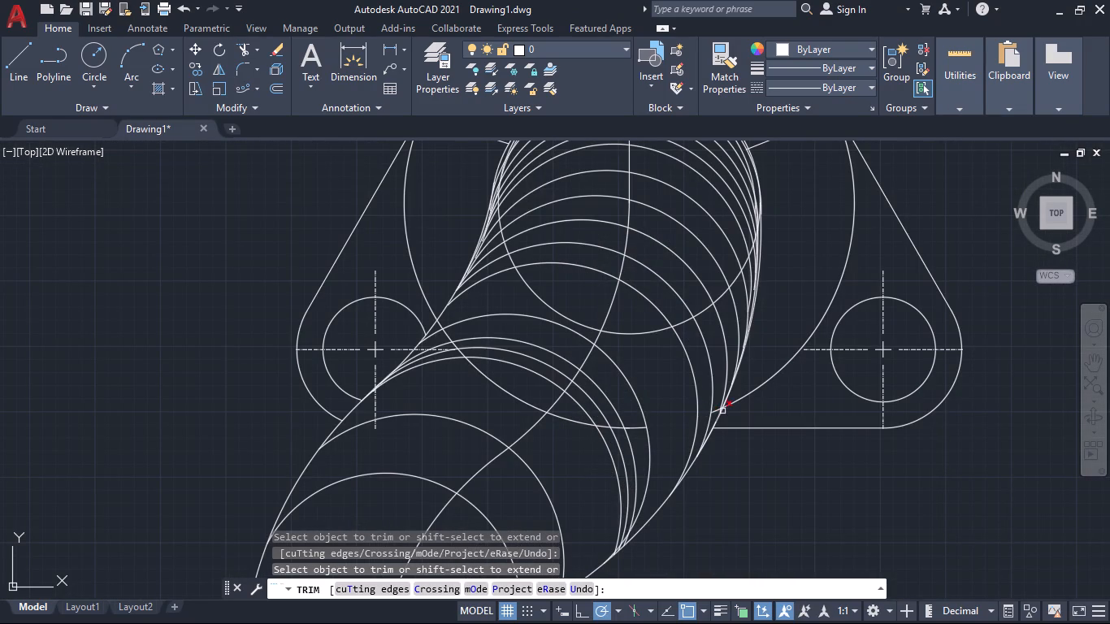
scroll(716, 408, up, 4)
click(721, 419)
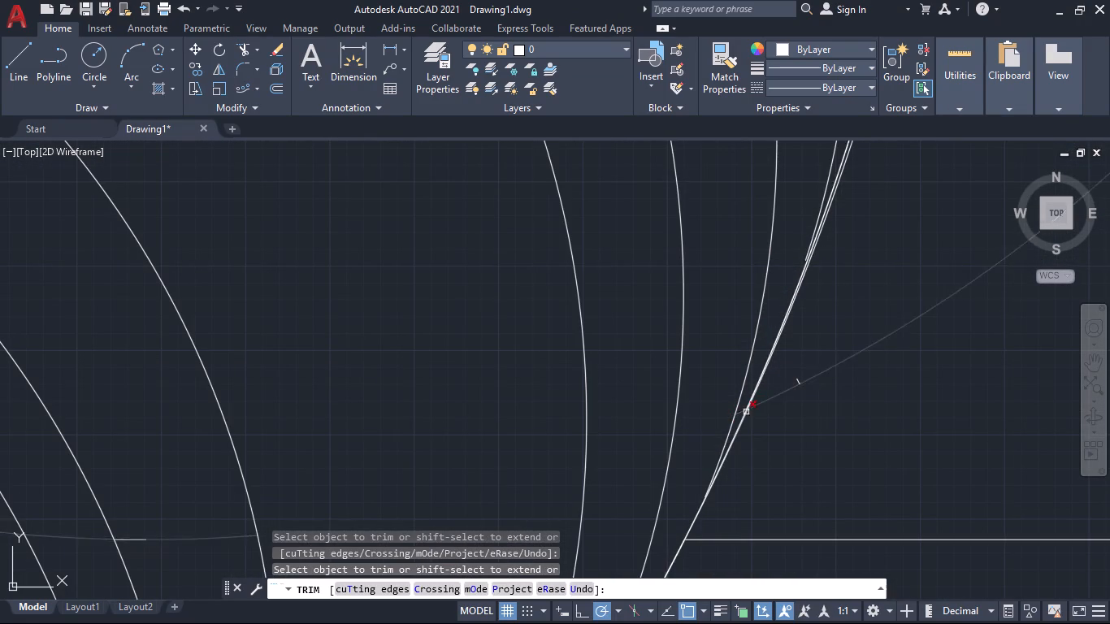
click(740, 414)
click(792, 388)
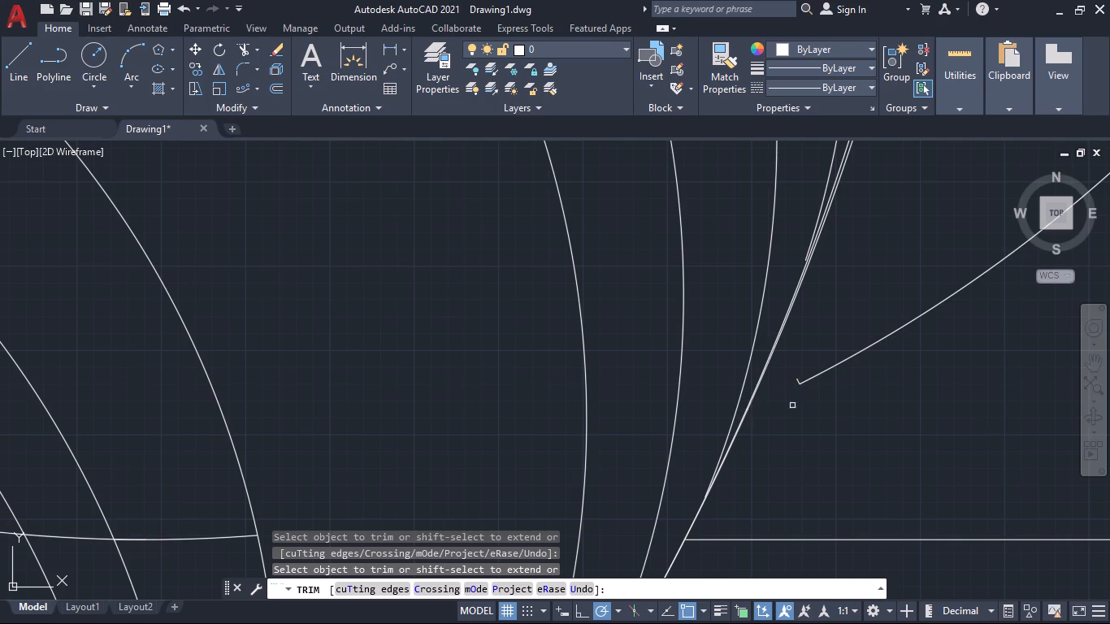
Remove the tiny stray line fragment on the large circle just outside the pipe's right outline.
scroll(798, 395, up, 5)
scroll(807, 400, down, 11)
scroll(835, 406, up, 5)
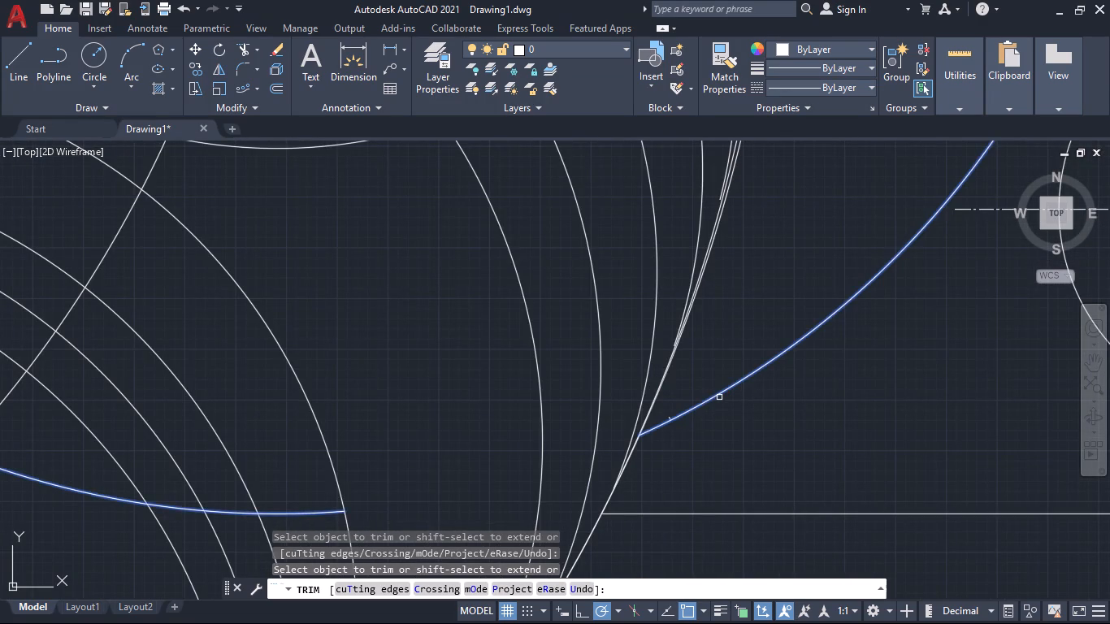
shift+click(719, 397)
scroll(674, 418, up, 5)
click(648, 416)
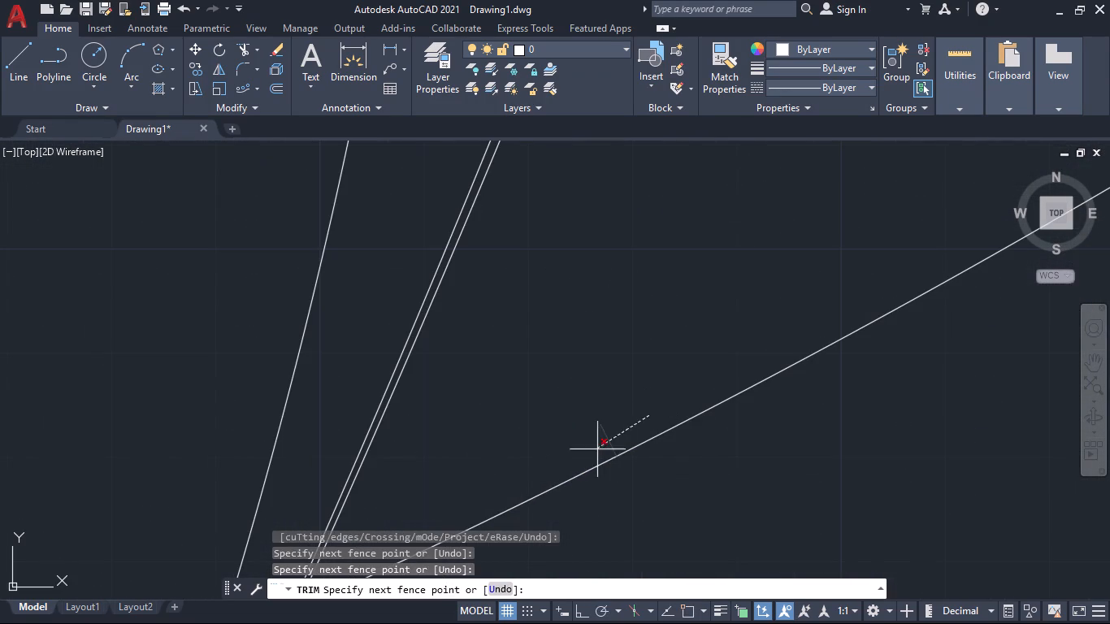
click(595, 451)
scroll(745, 433, down, 7)
scroll(819, 458, down, 2)
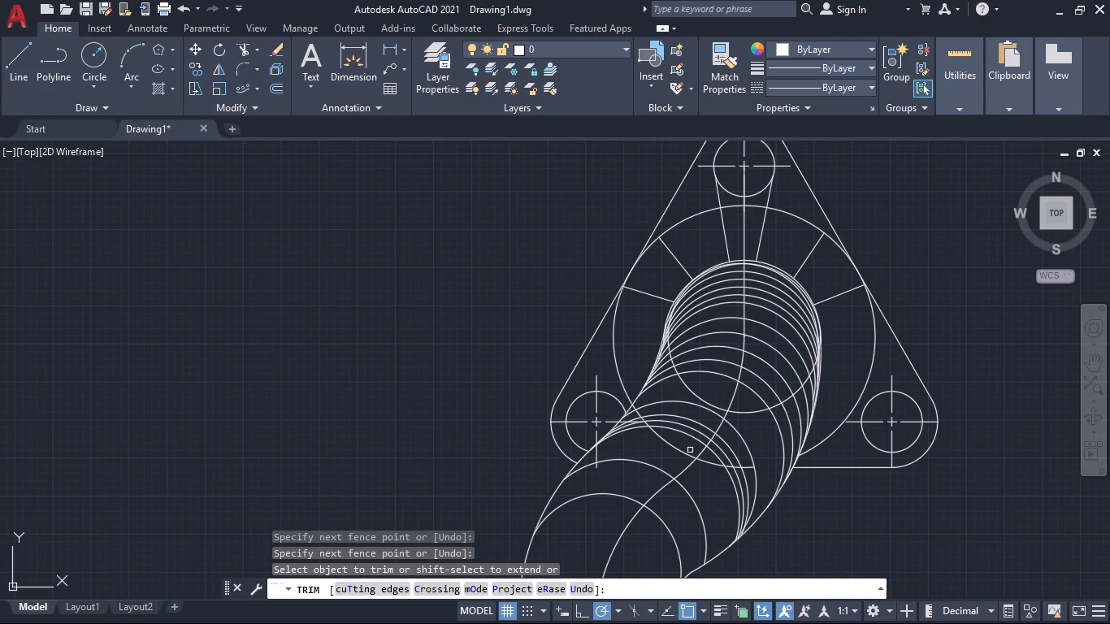
Trim the flange's large circle inside the pipe, between the pipe's centreline and the rib arcs on its right side.
click(712, 464)
scroll(753, 474, up, 5)
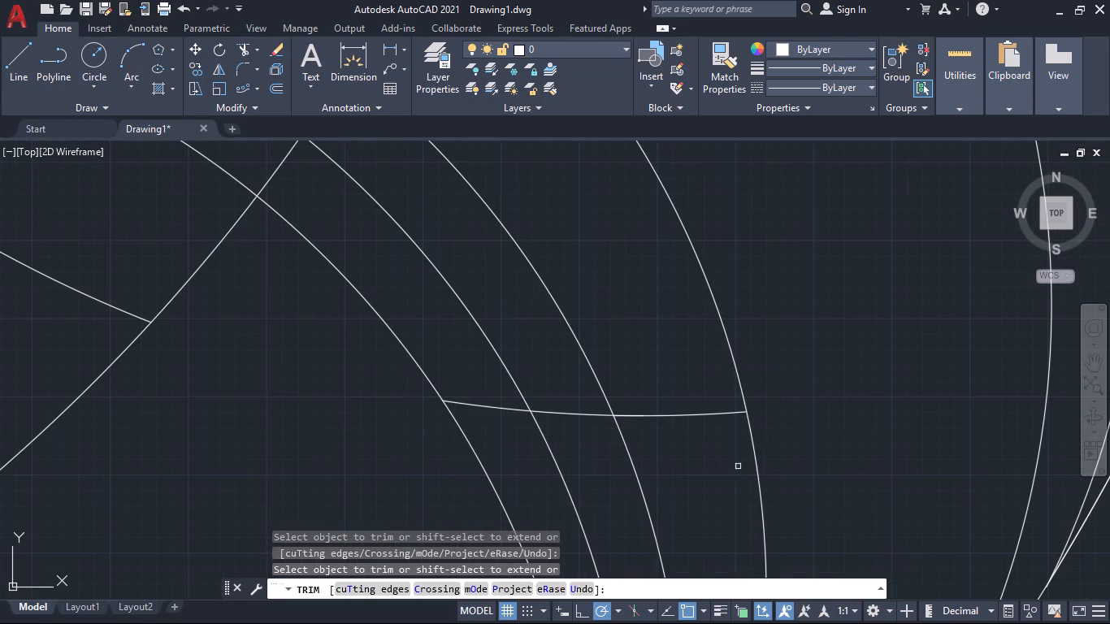
click(719, 448)
click(685, 395)
click(573, 414)
click(642, 418)
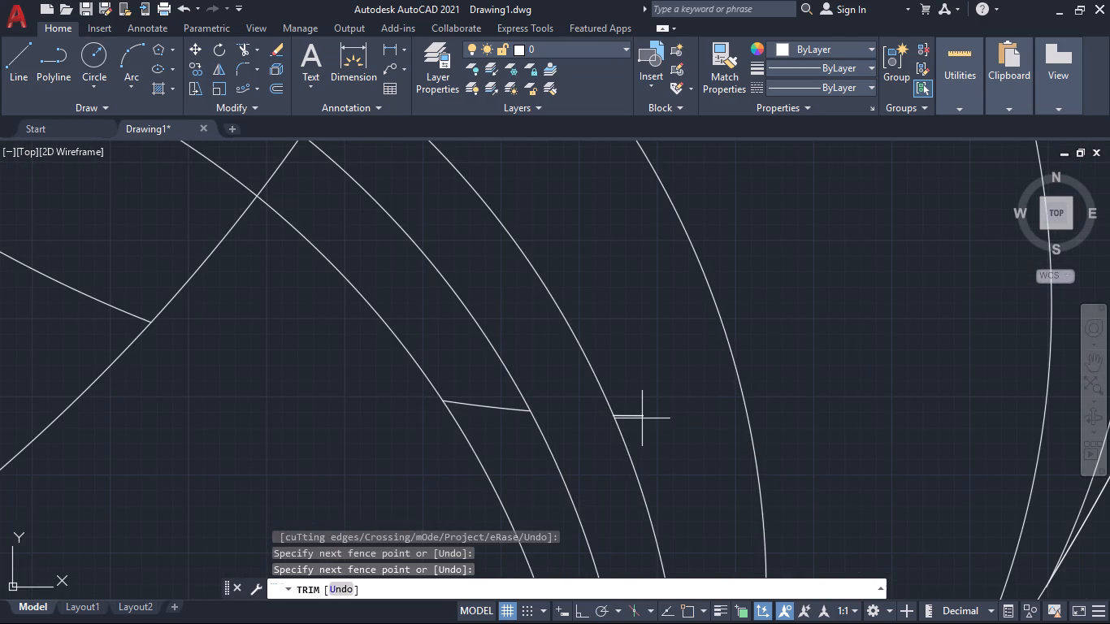
click(635, 409)
click(526, 419)
click(478, 401)
Trim the rest of the flange's large circle inside the pipe, from the centreline across the rib arcs to the pipe's left outline.
scroll(491, 414, down, 5)
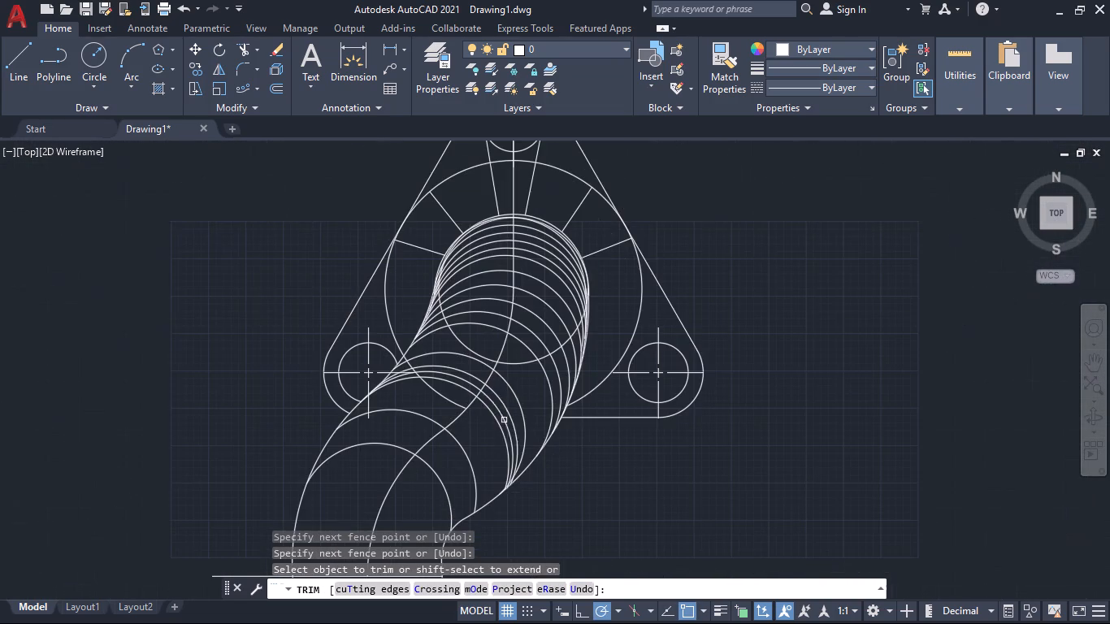
middle_drag(492, 428, 622, 446)
click(582, 418)
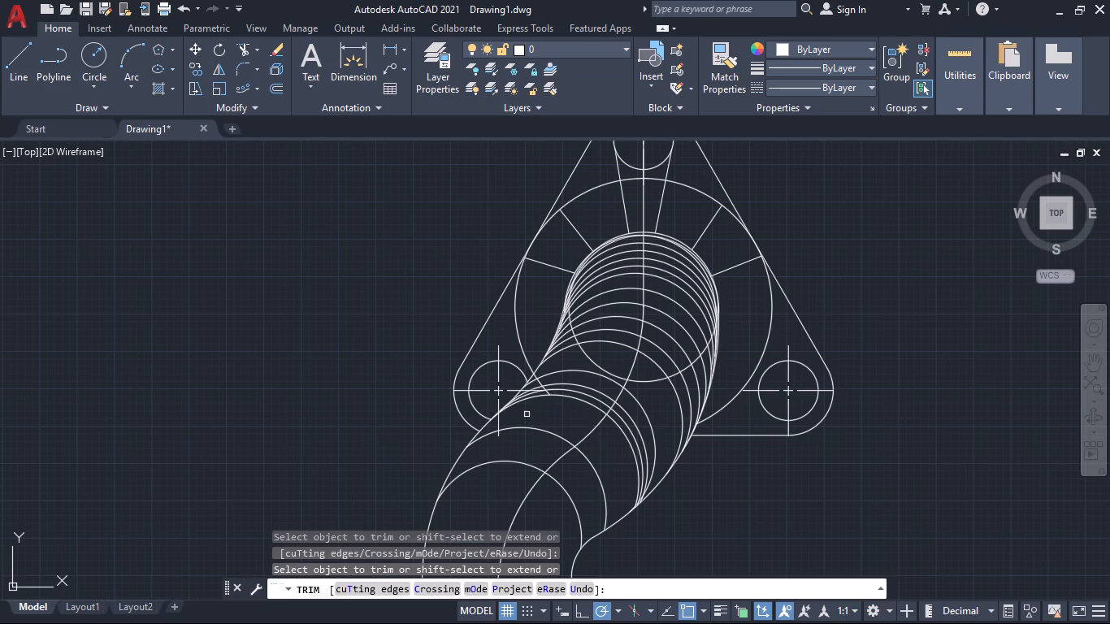
scroll(535, 402, up, 4)
click(596, 347)
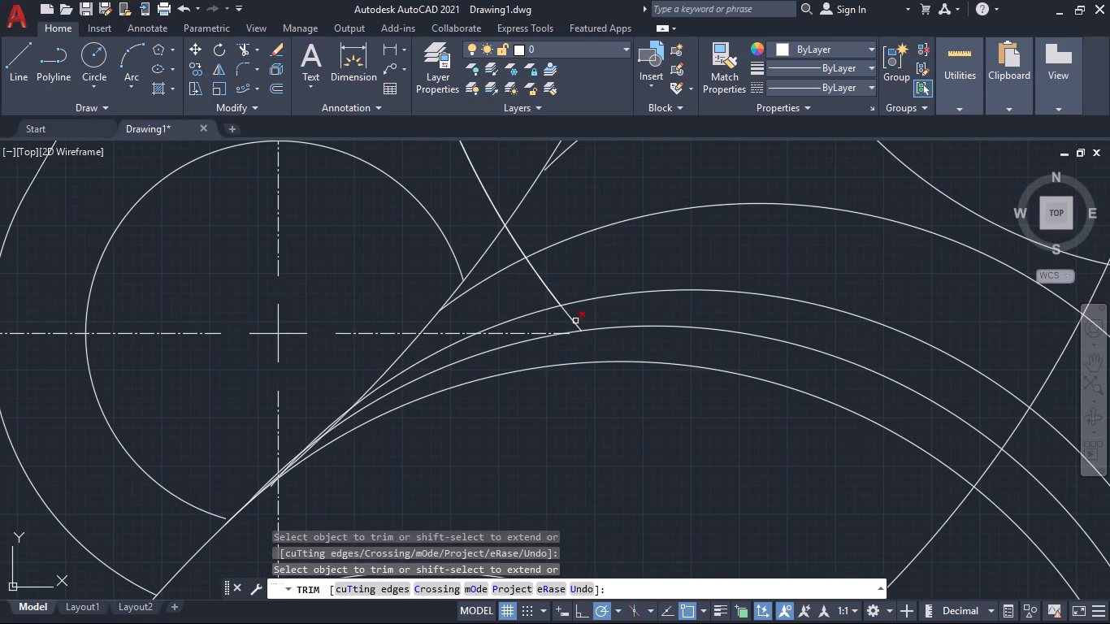
click(573, 321)
click(552, 292)
click(518, 250)
scroll(639, 435, down, 3)
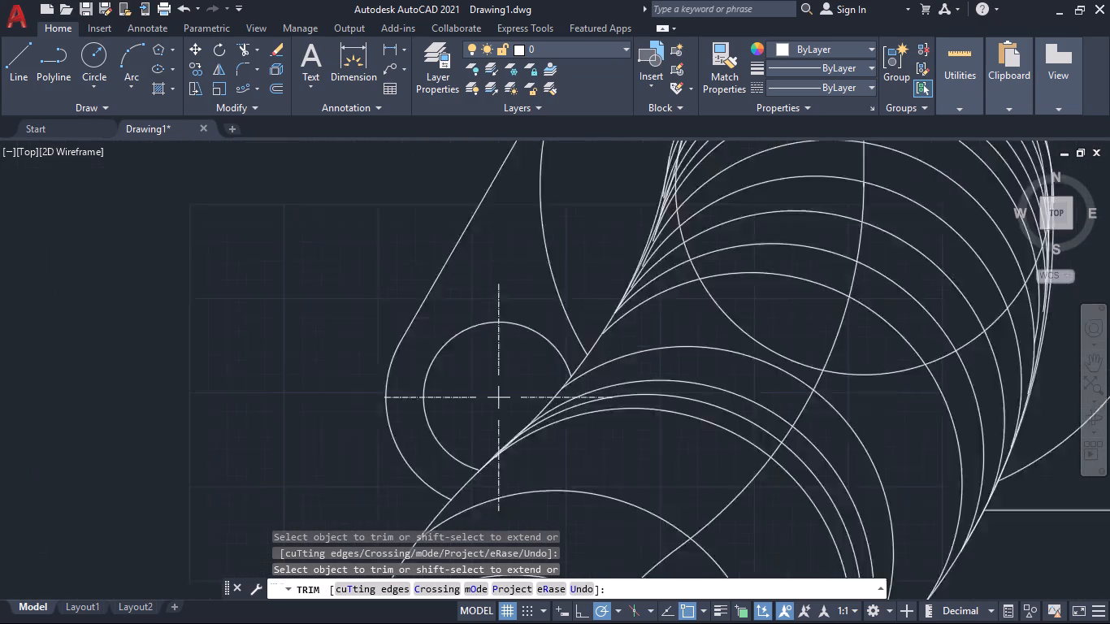
scroll(643, 443, down, 1)
middle_drag(644, 457, 599, 431)
scroll(823, 535, down, 2)
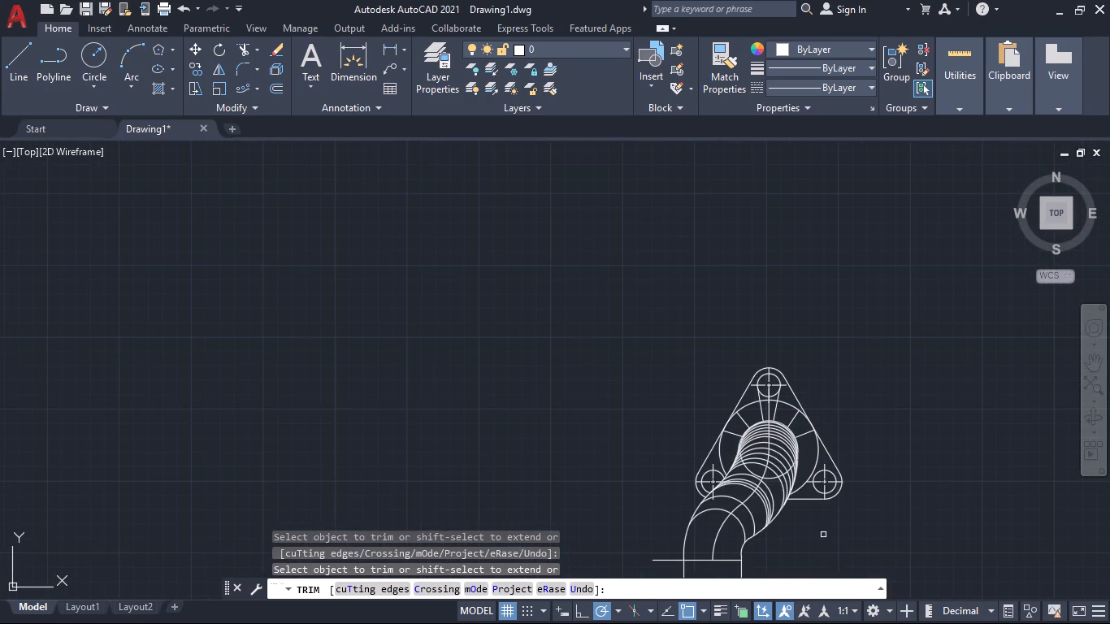
middle_drag(831, 561, 726, 463)
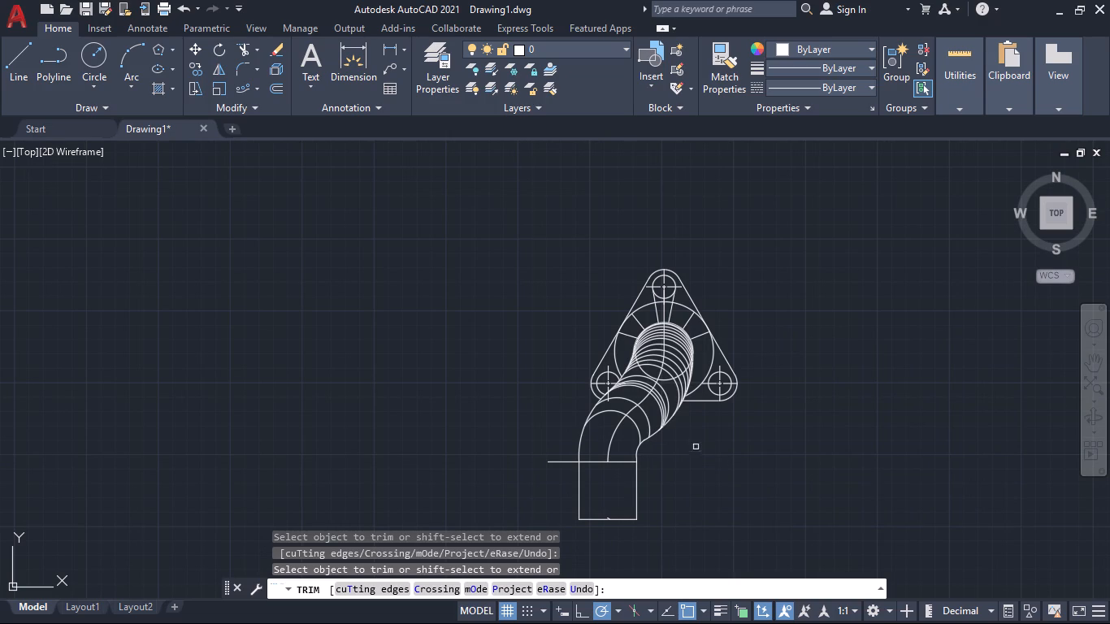
middle_drag(691, 440, 700, 485)
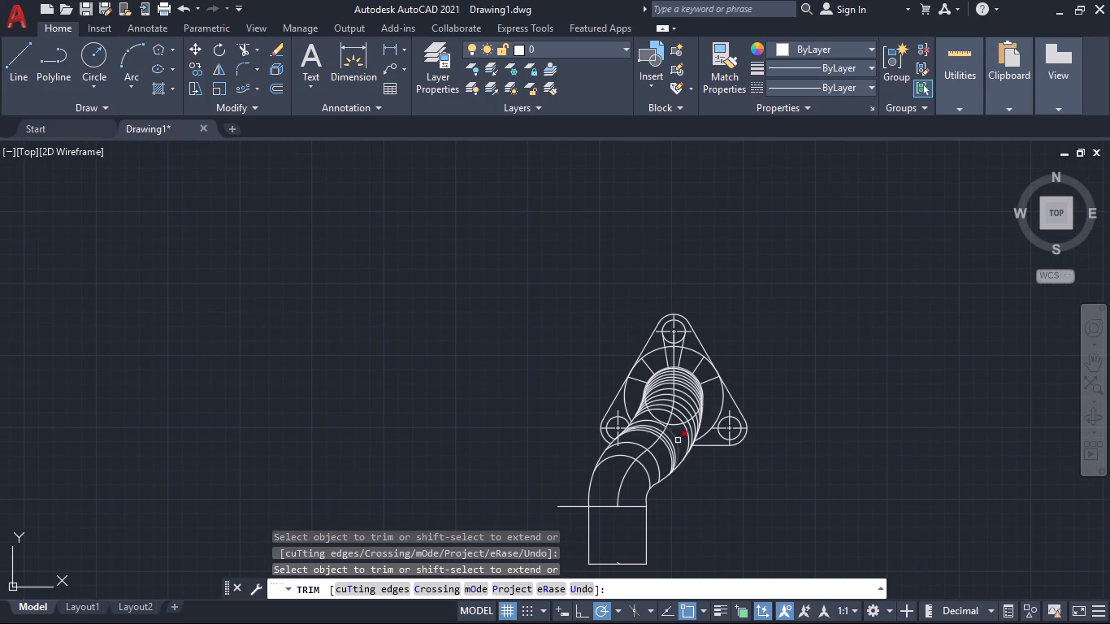
scroll(678, 440, up, 2)
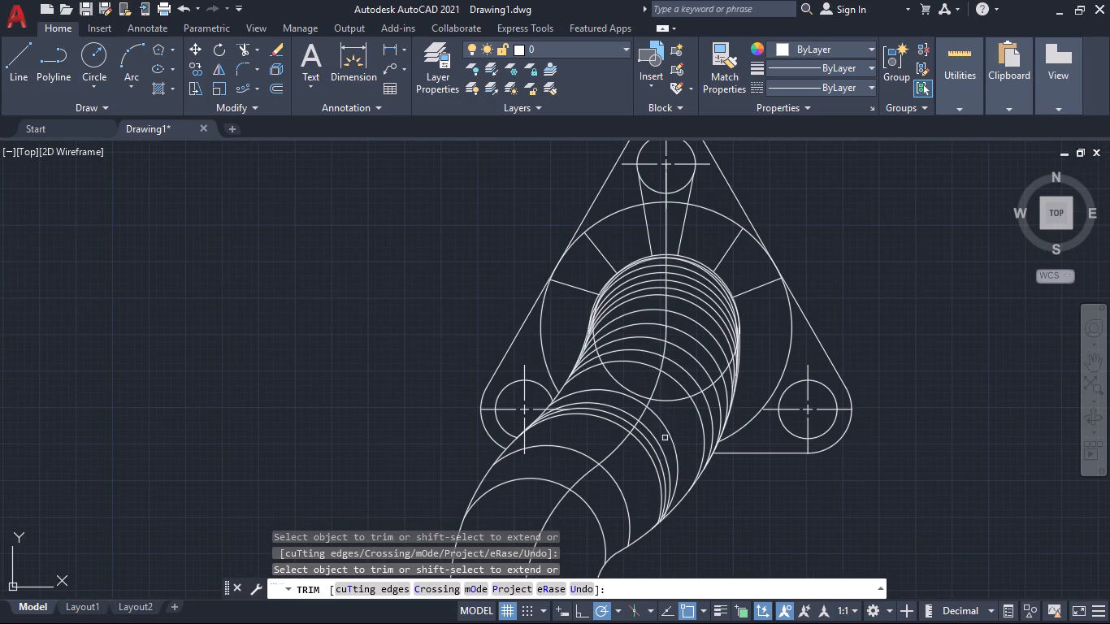
key(Escape)
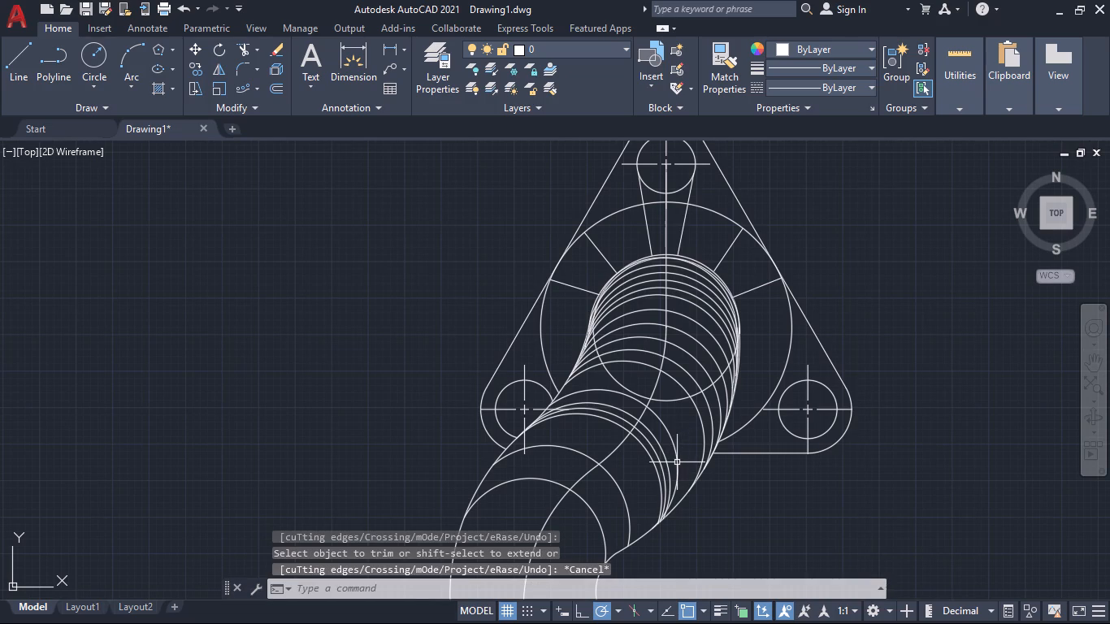
Stretch the lower-right end of the uppermost closely spaced rib arc farther up along the pipe's right outline.
click(677, 462)
click(653, 533)
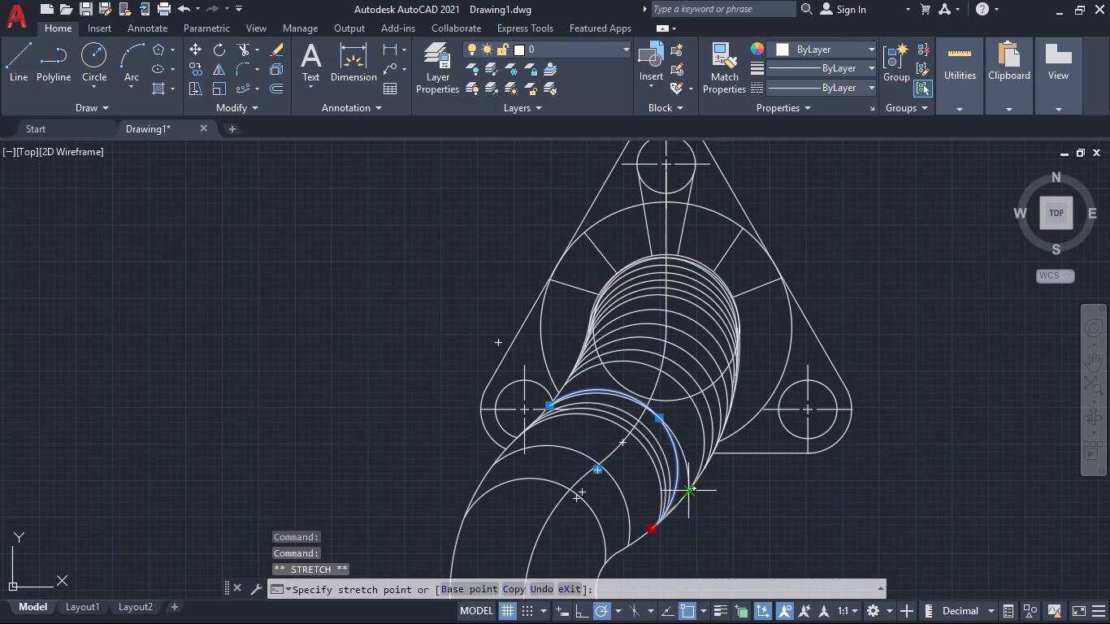
click(683, 496)
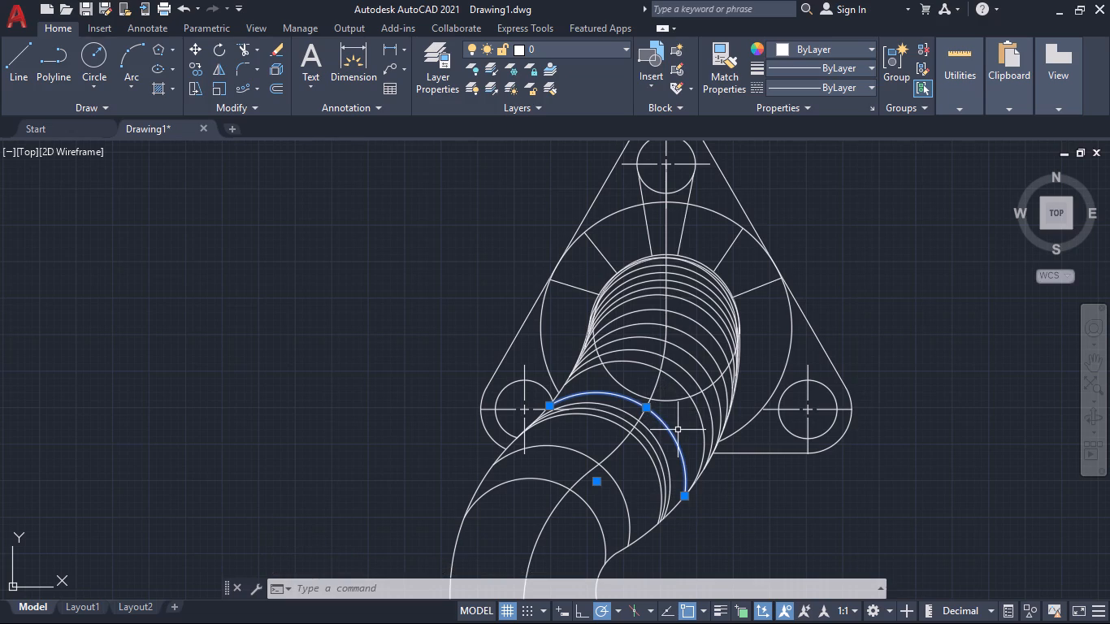
Use Trim with the reshaped rib arc as cutting edge to remove the small full circle at the pipe's upper end.
text(tr)
key(Return)
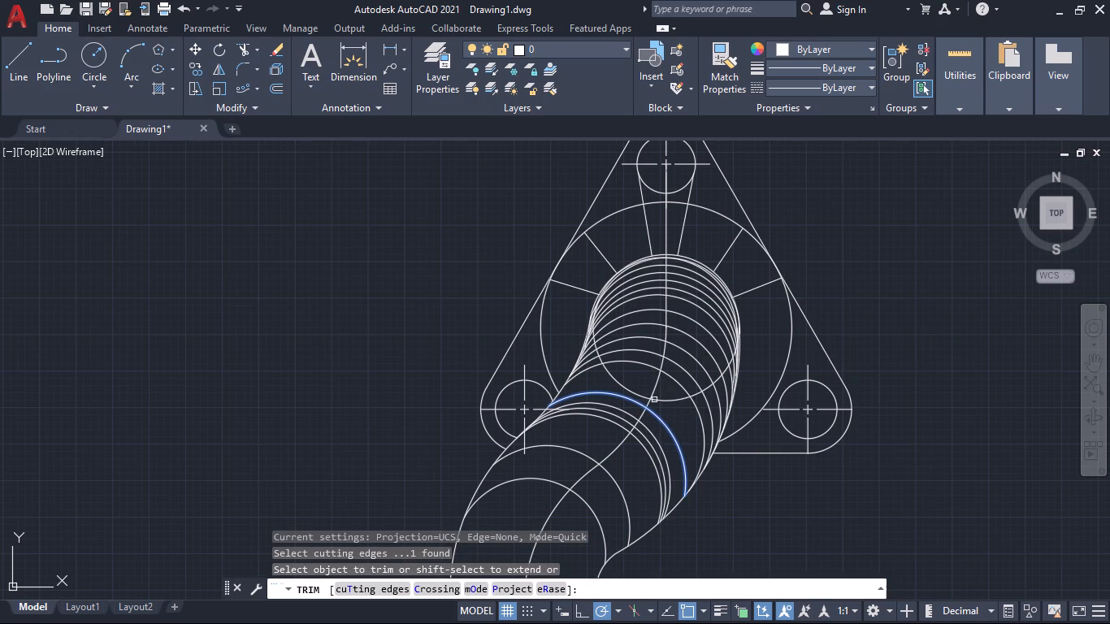
click(617, 386)
scroll(679, 403, up, 1)
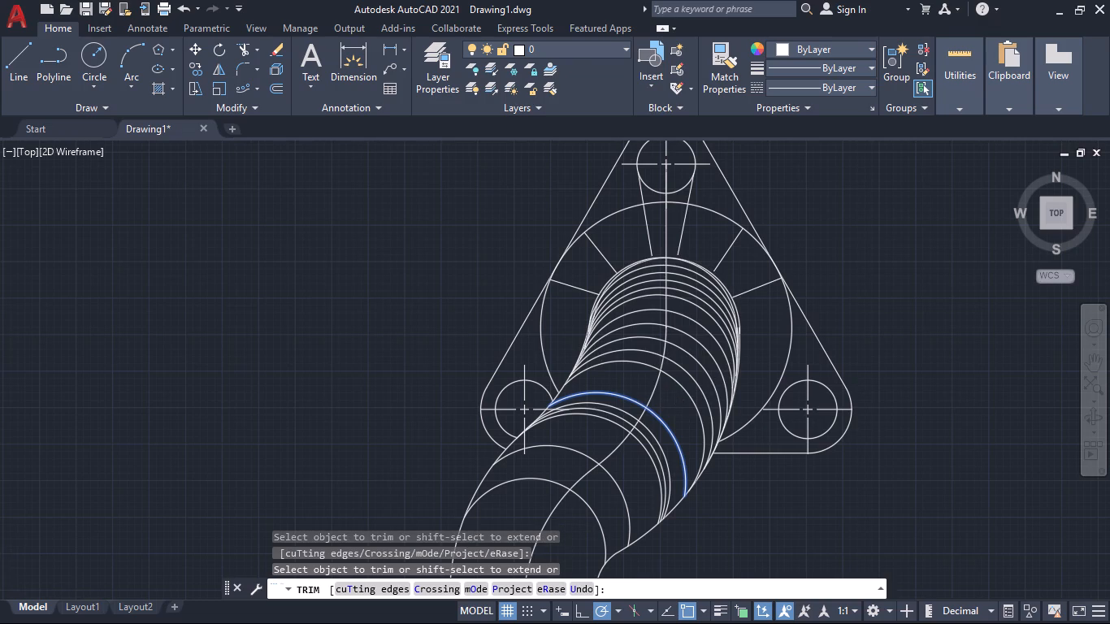
scroll(679, 403, up, 1)
scroll(679, 403, down, 3)
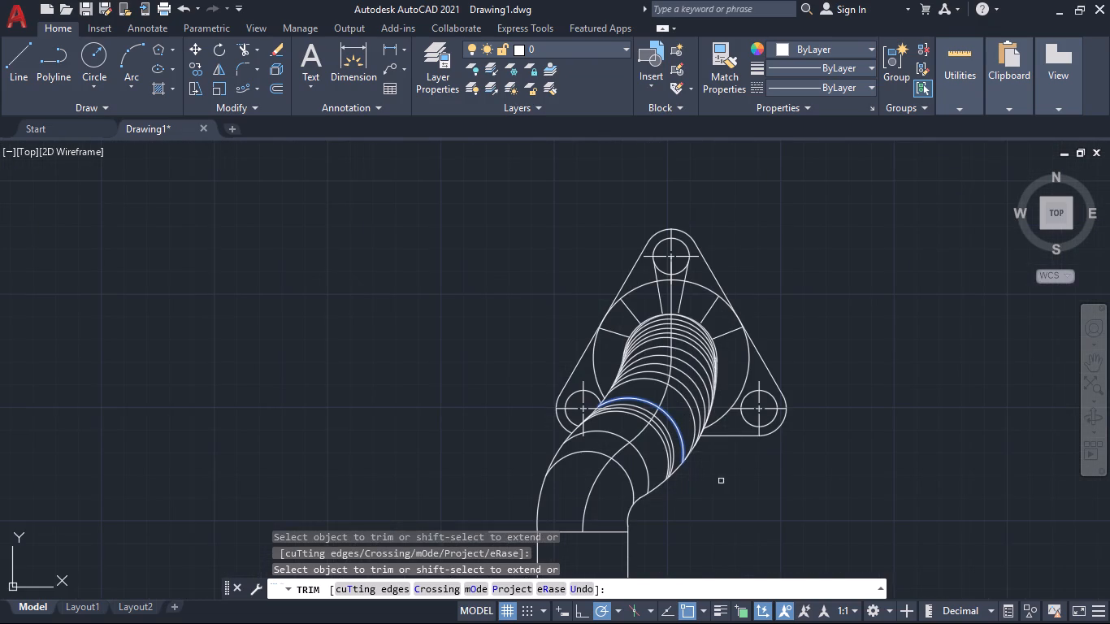
key(Return)
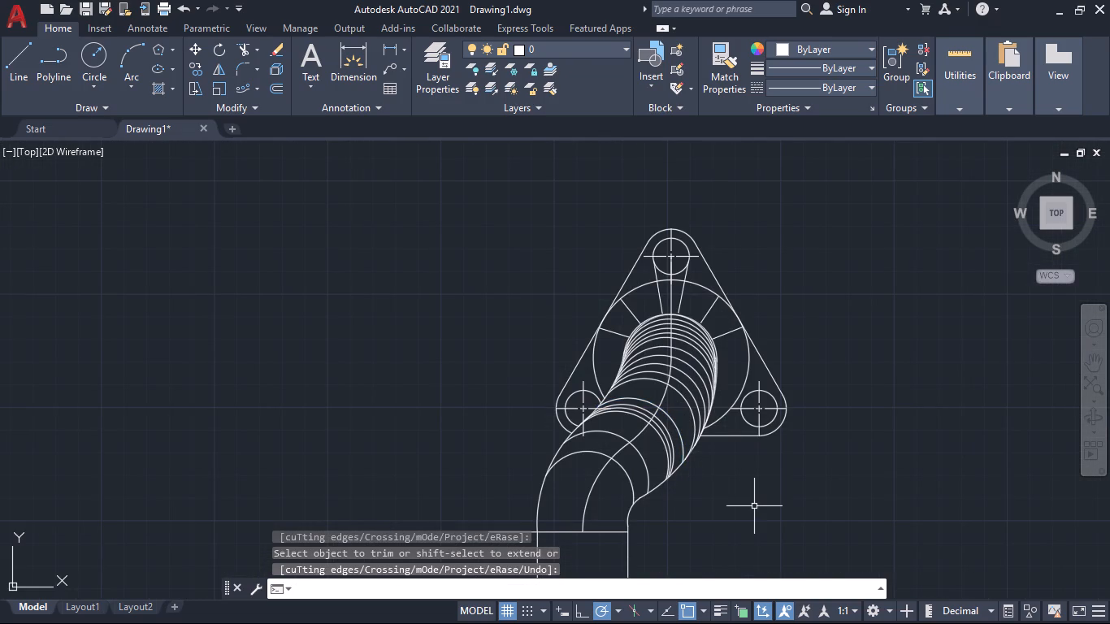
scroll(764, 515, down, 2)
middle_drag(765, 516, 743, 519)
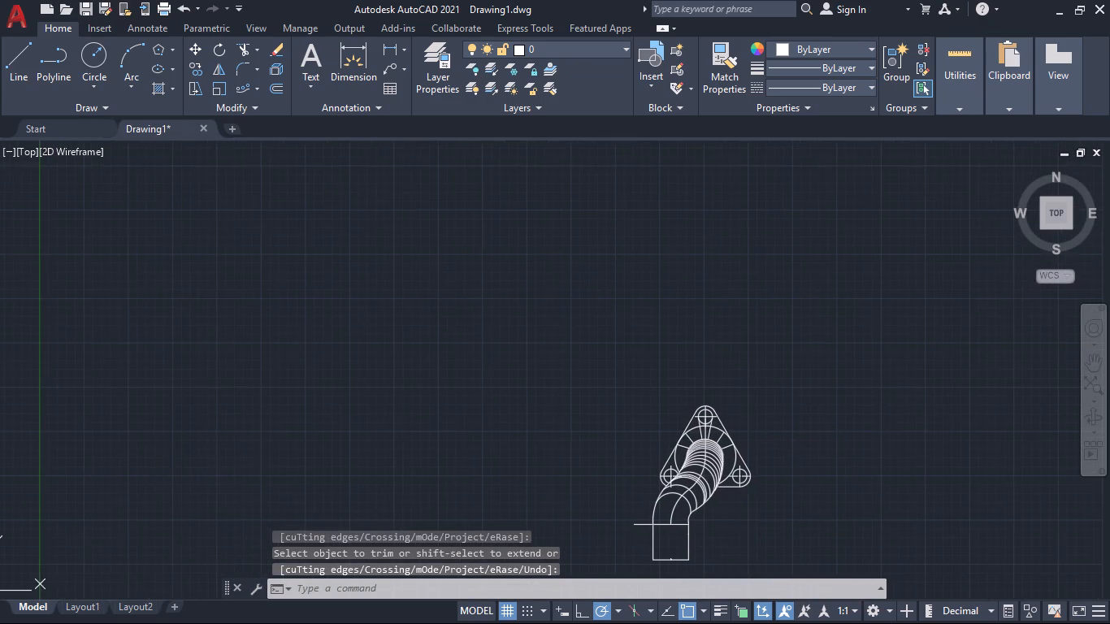
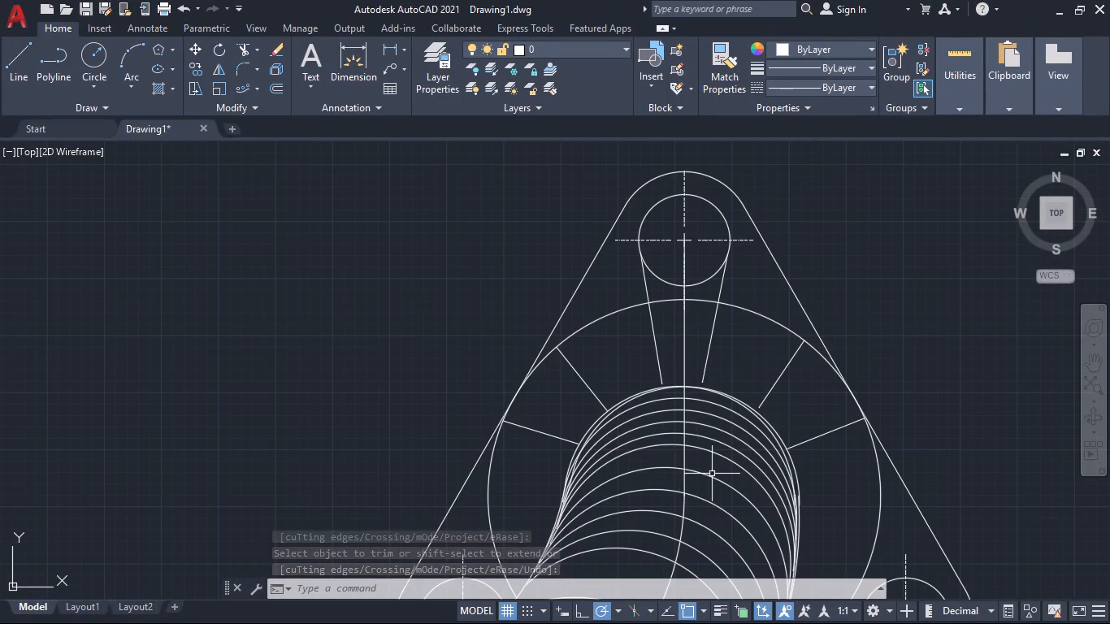
Erase two rib arcs in the upper part of the pipe, just below the closely spaced group at its top.
click(711, 504)
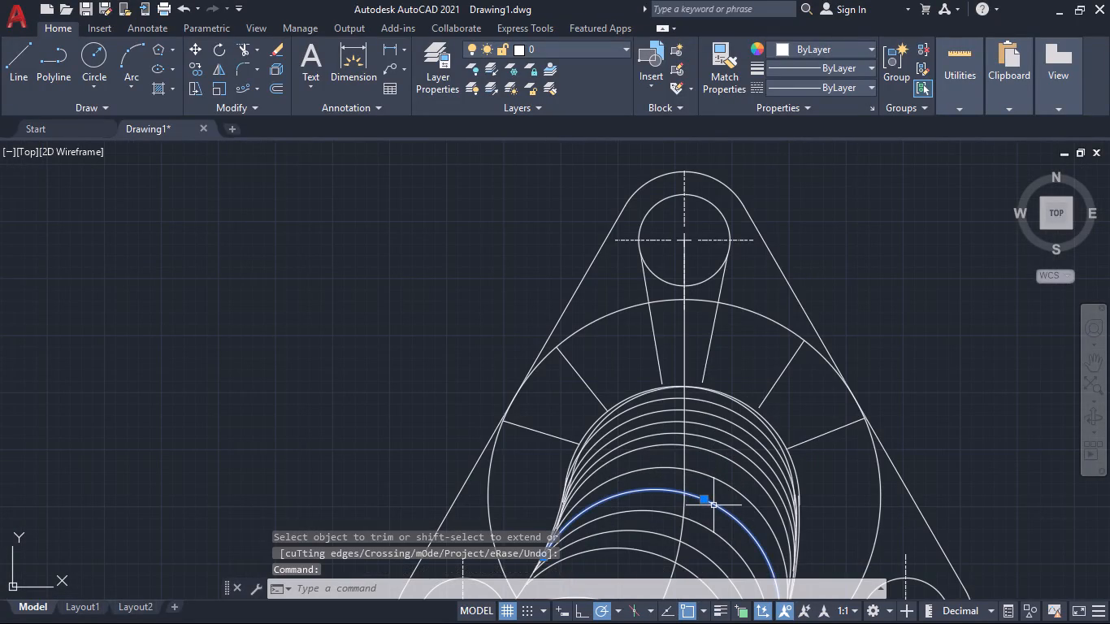
key(Delete)
scroll(714, 506, down, 2)
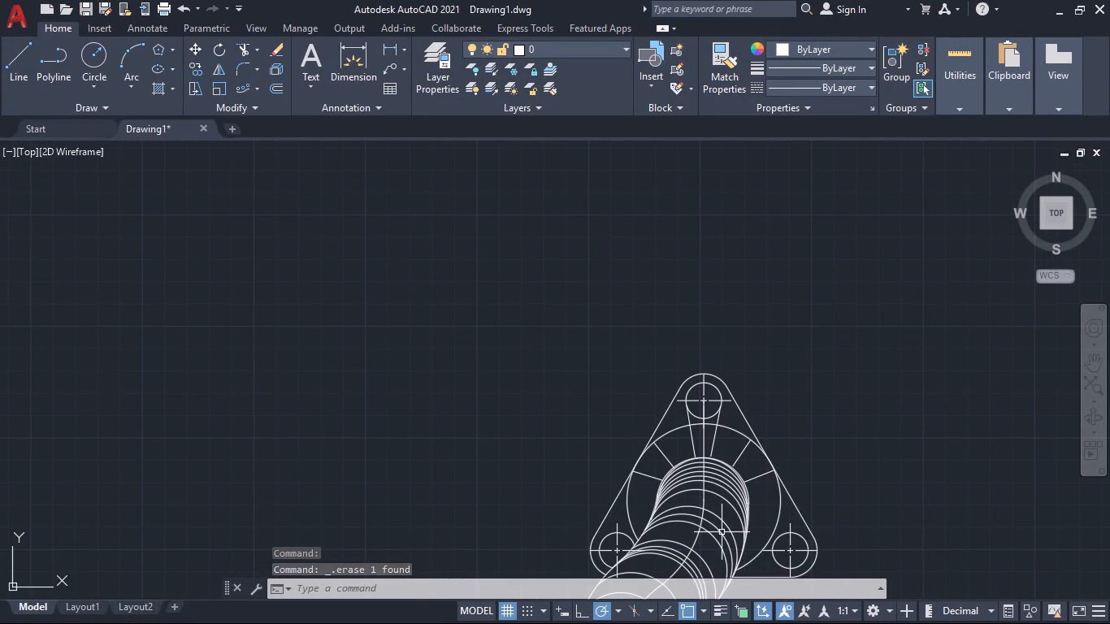
click(722, 532)
key(Delete)
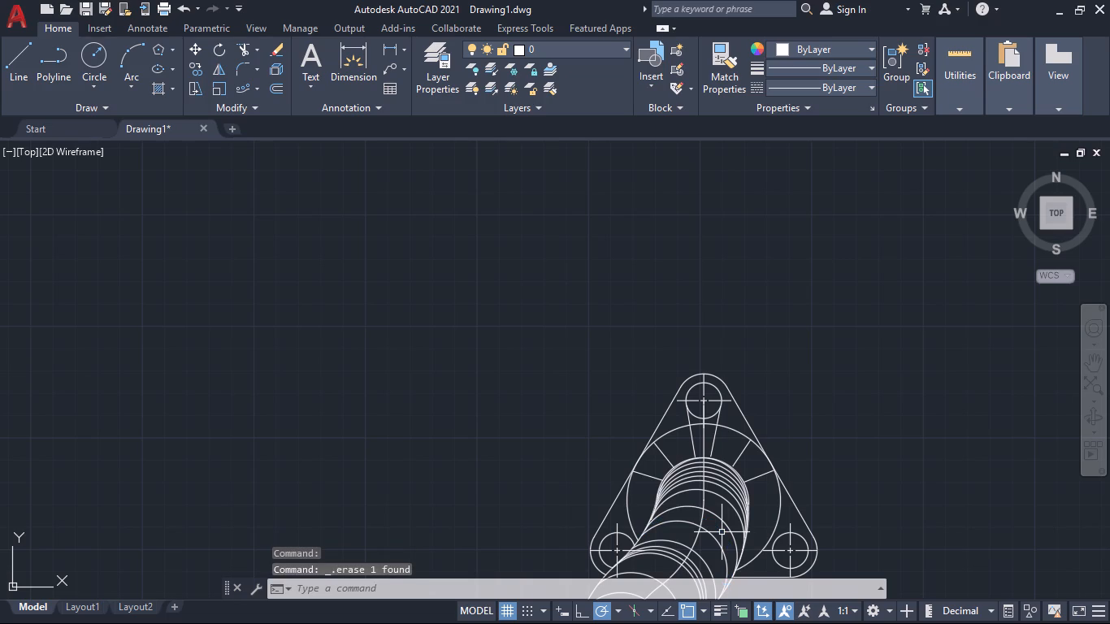
Inspect the remaining rib arcs at the pipe's upper end and the overall pipe and flange outline.
scroll(707, 543, down, 1)
middle_drag(826, 474, 818, 445)
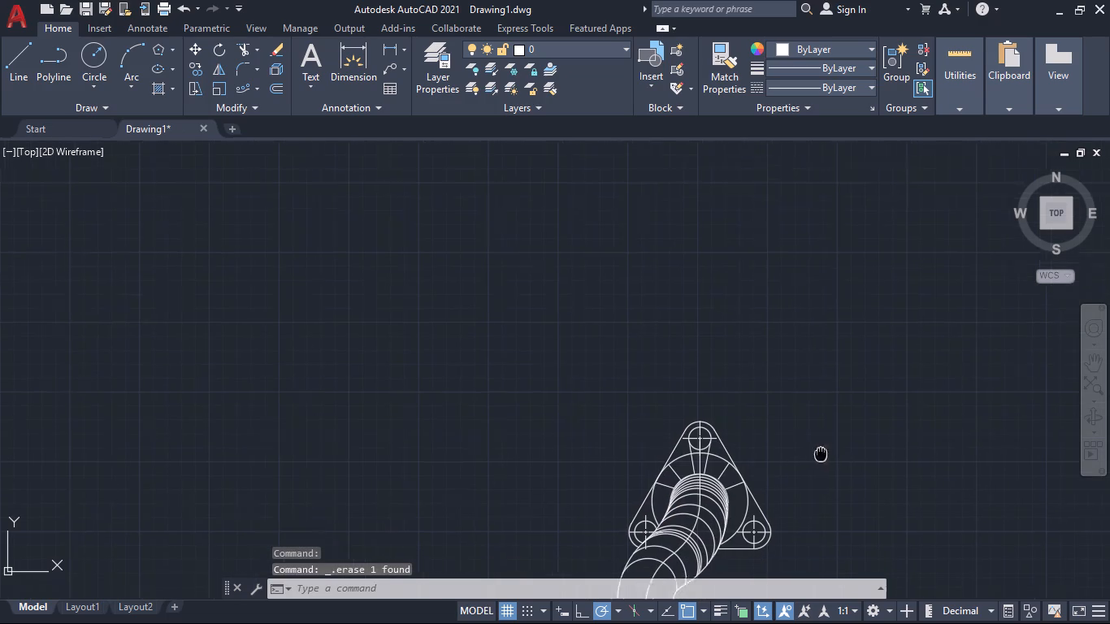
middle_drag(818, 445, 809, 409)
scroll(693, 436, up, 3)
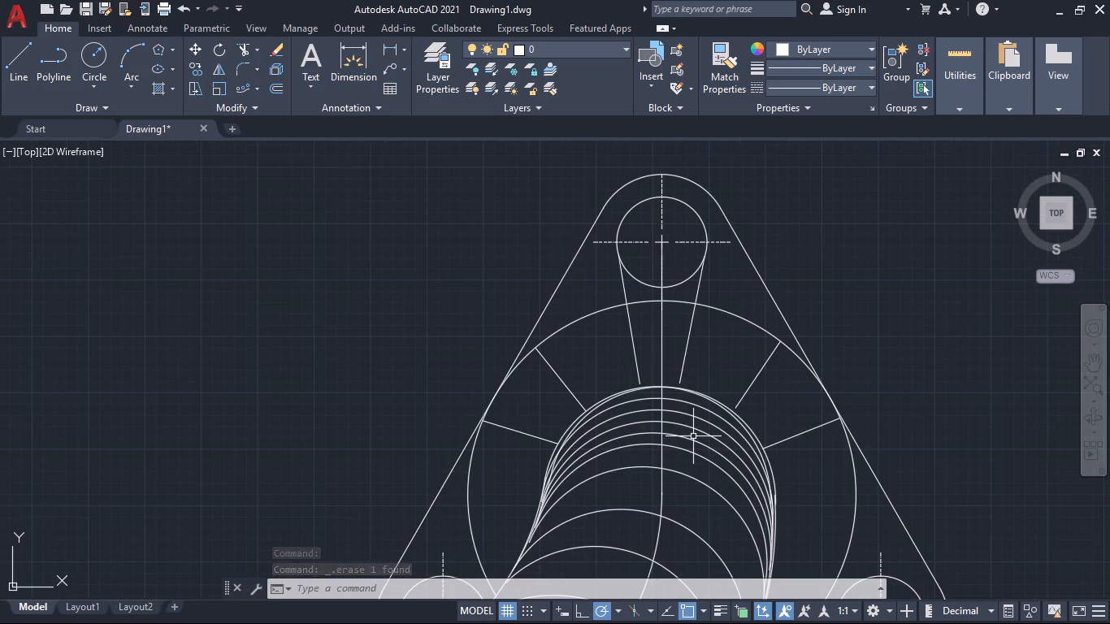
scroll(696, 439, down, 1)
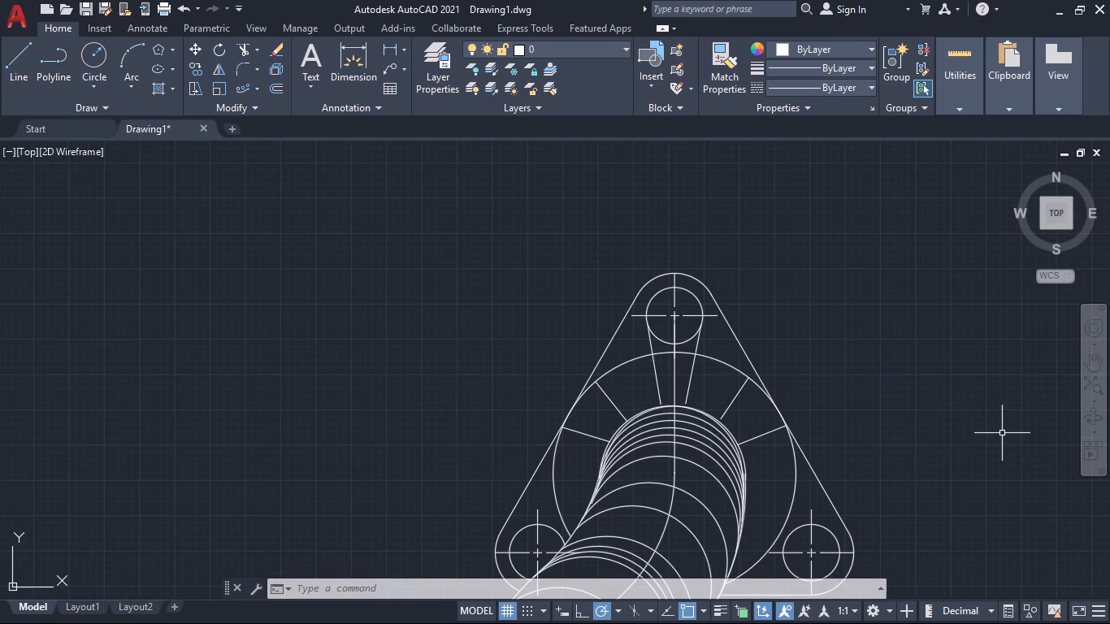
scroll(652, 413, up, 4)
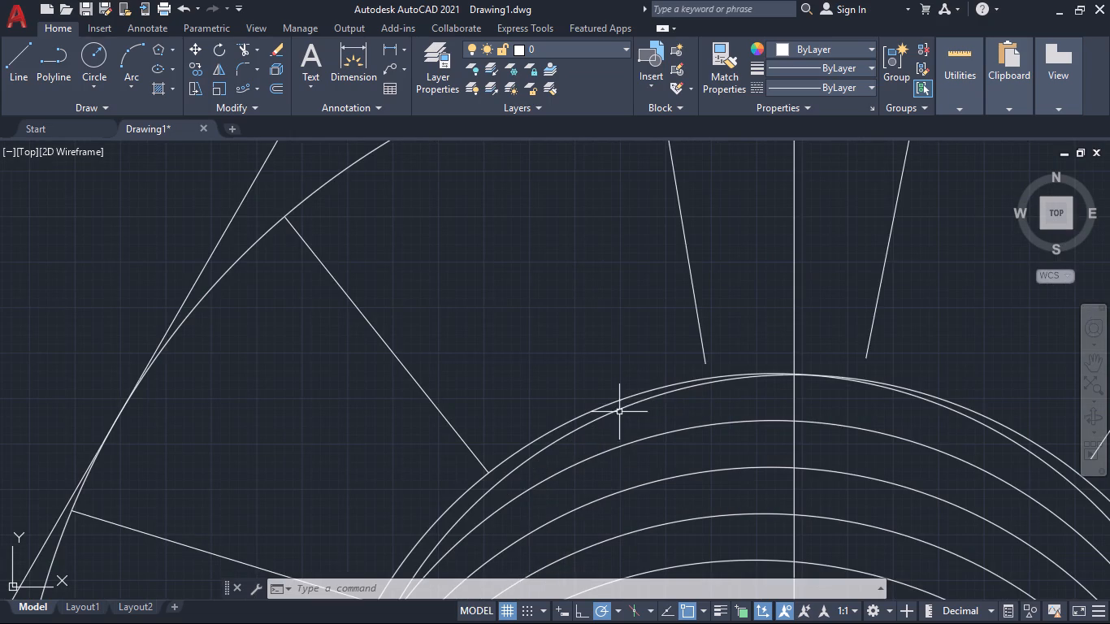
scroll(593, 406, down, 3)
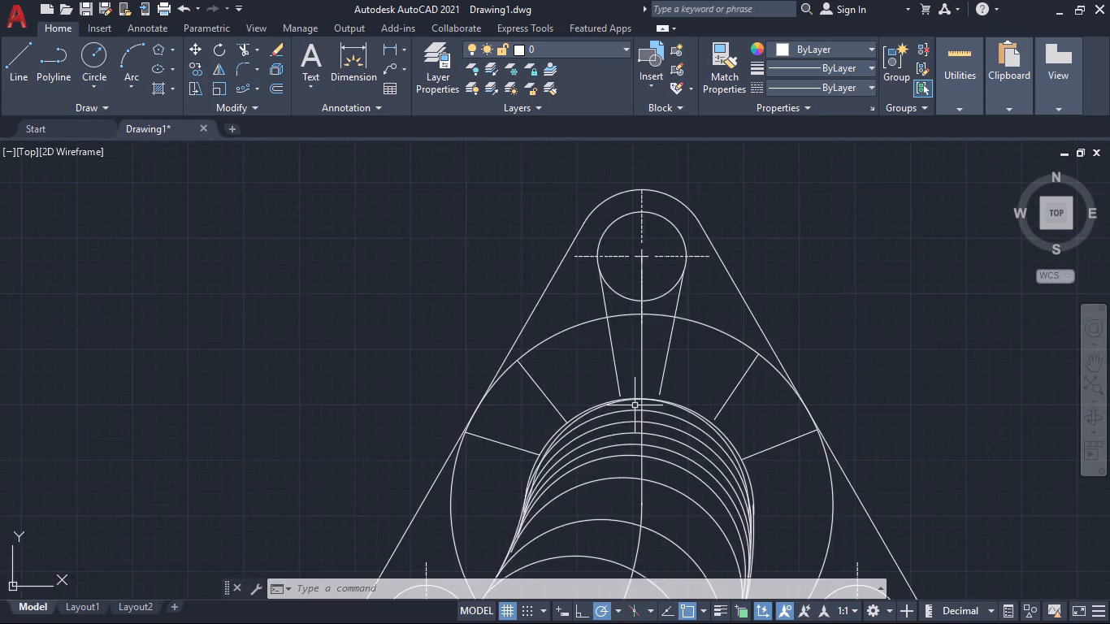
scroll(672, 404, down, 2)
middle_drag(874, 401, 743, 217)
scroll(760, 249, down, 2)
middle_drag(741, 331, 727, 404)
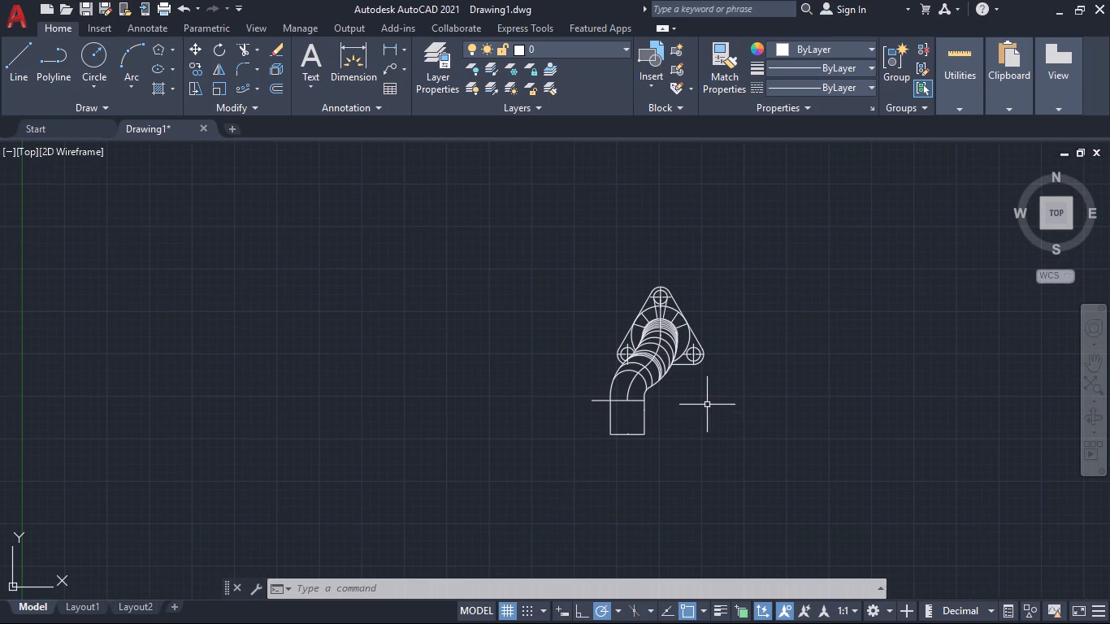
middle_drag(703, 405, 759, 357)
middle_drag(744, 387, 700, 435)
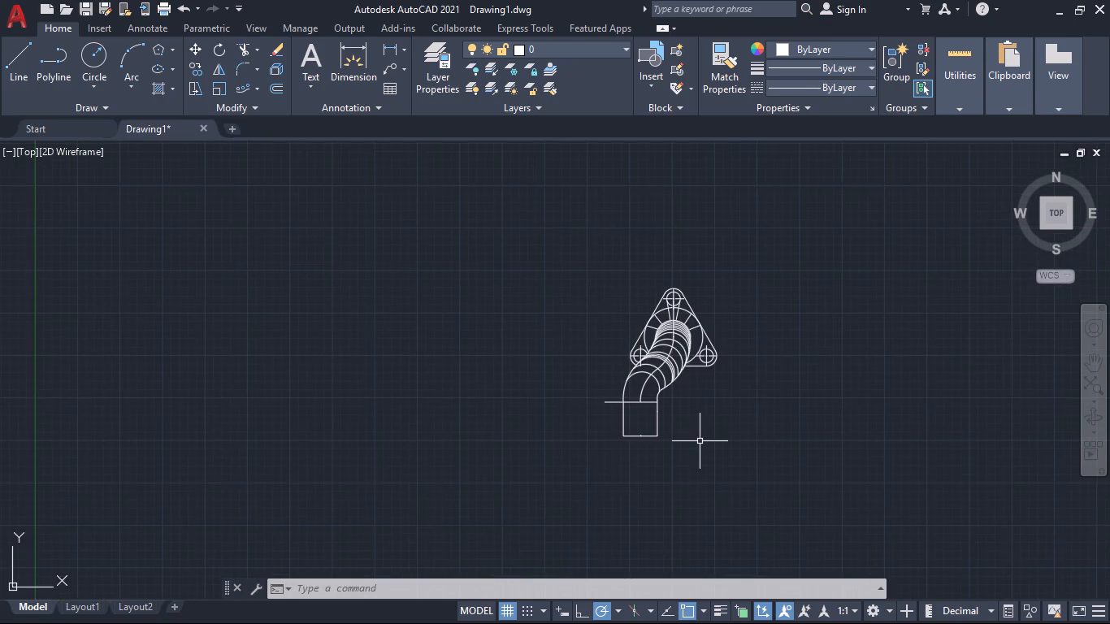
middle_drag(718, 407, 686, 462)
middle_drag(670, 453, 659, 483)
scroll(648, 477, up, 3)
middle_drag(699, 470, 670, 526)
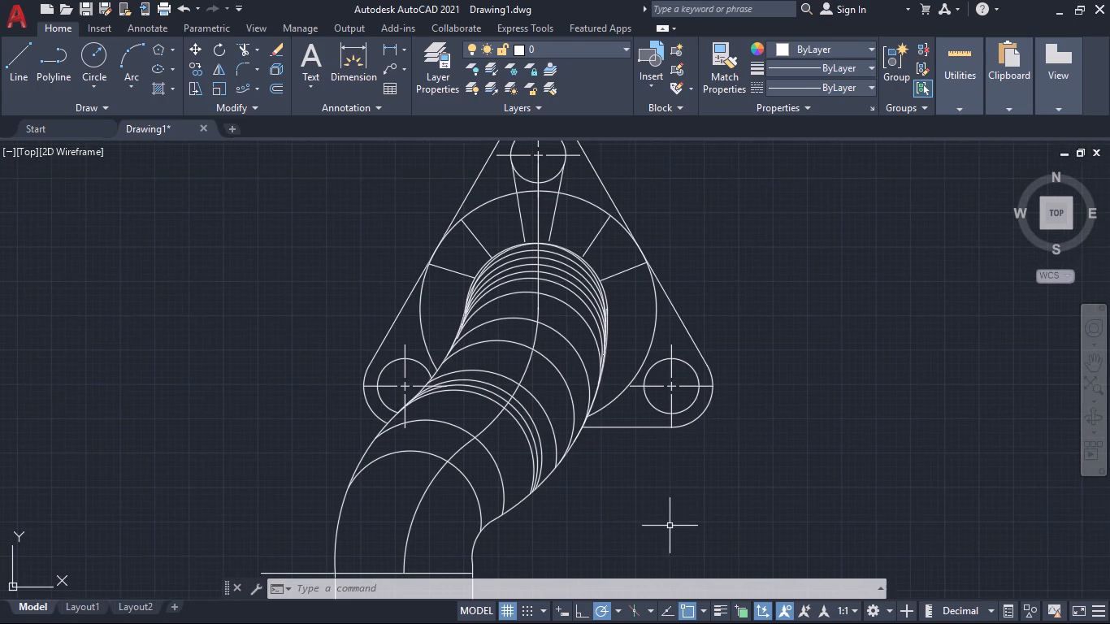
middle_drag(744, 486, 733, 496)
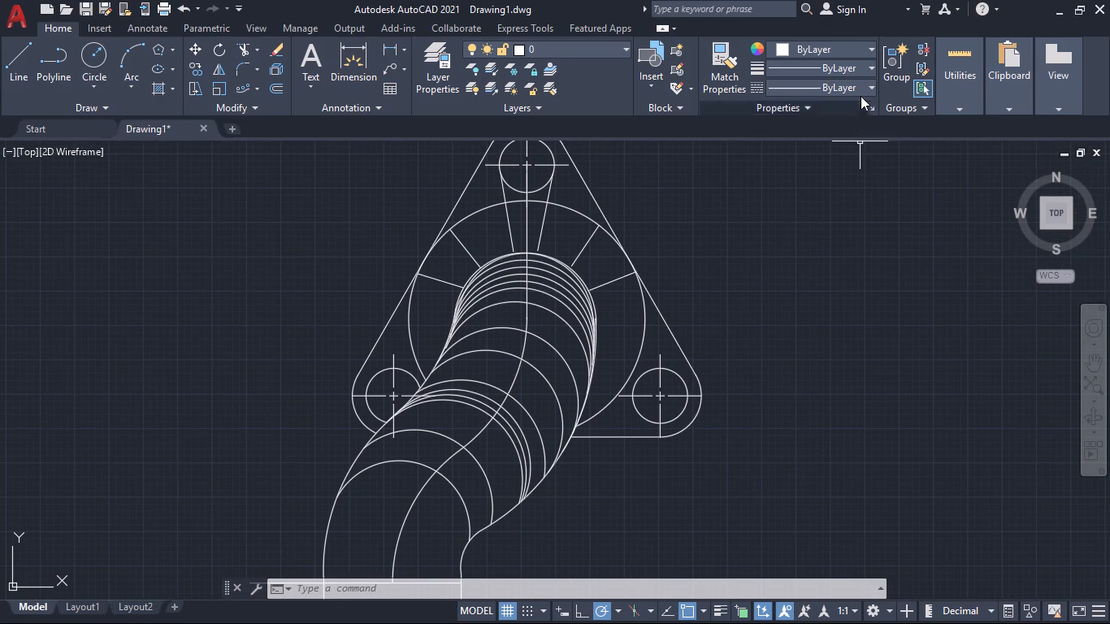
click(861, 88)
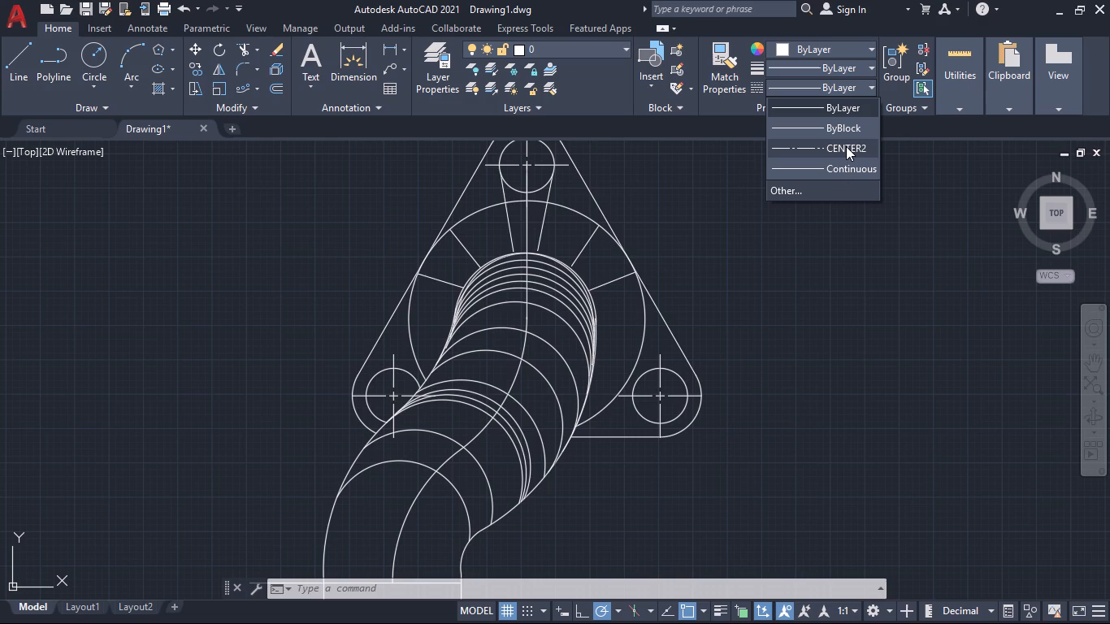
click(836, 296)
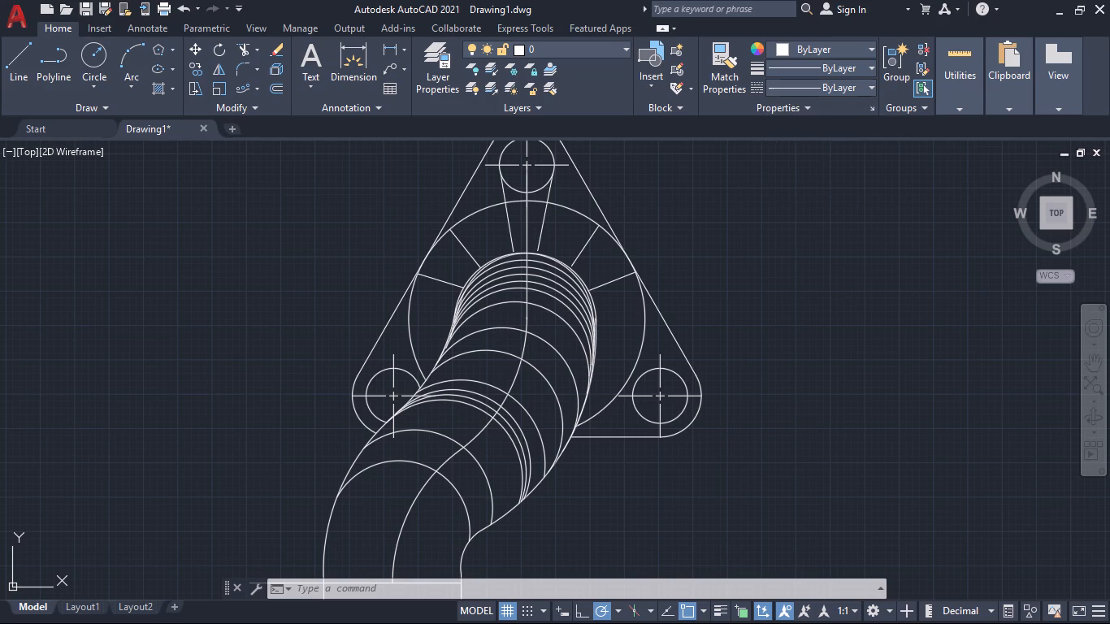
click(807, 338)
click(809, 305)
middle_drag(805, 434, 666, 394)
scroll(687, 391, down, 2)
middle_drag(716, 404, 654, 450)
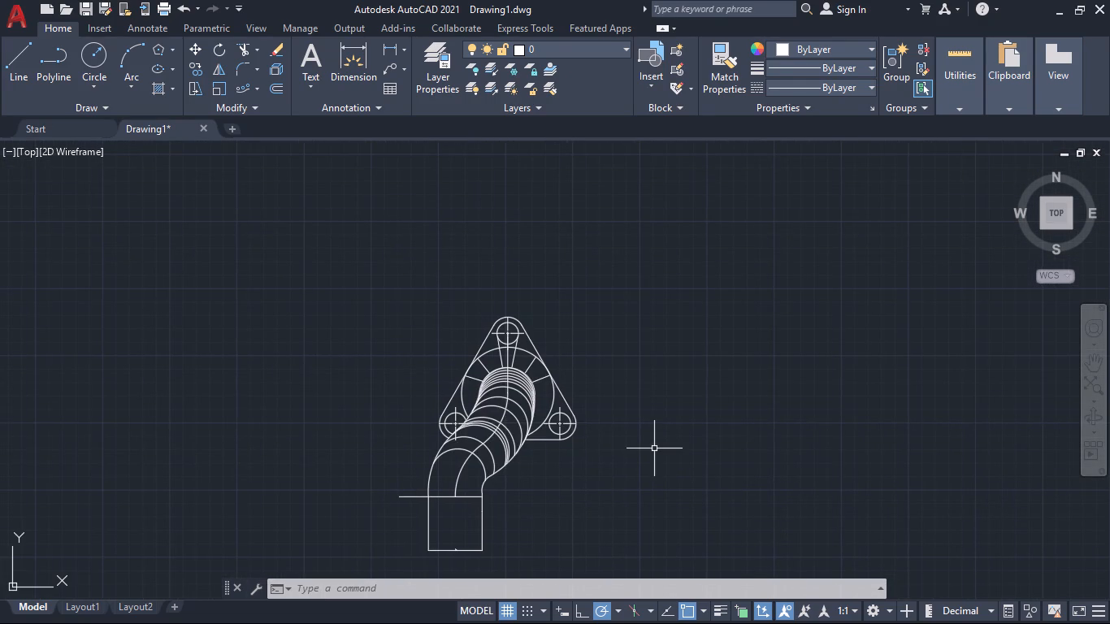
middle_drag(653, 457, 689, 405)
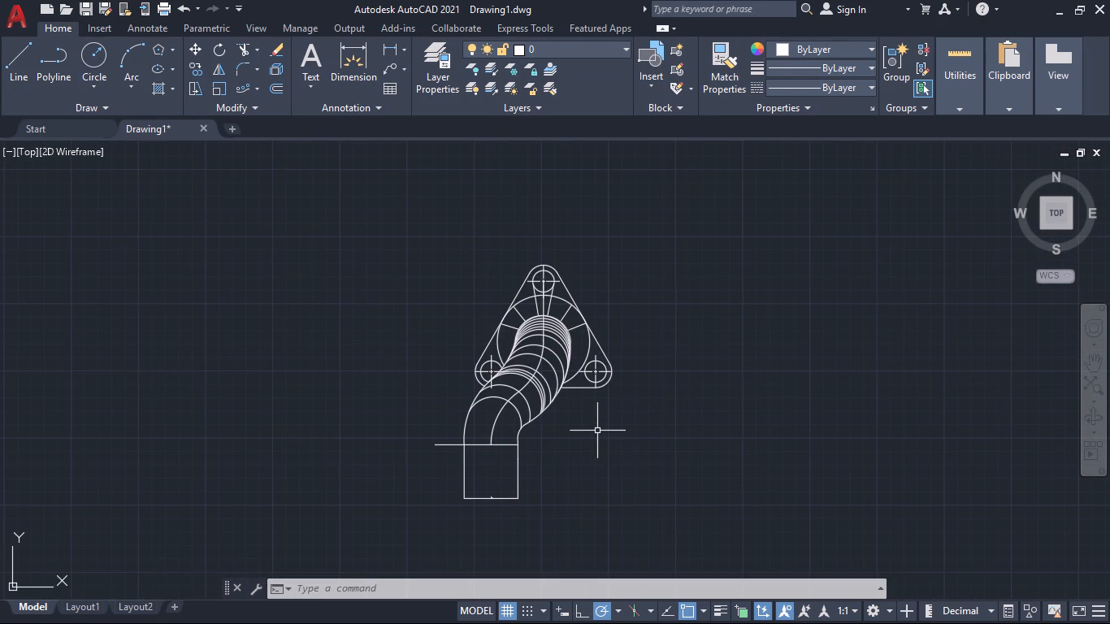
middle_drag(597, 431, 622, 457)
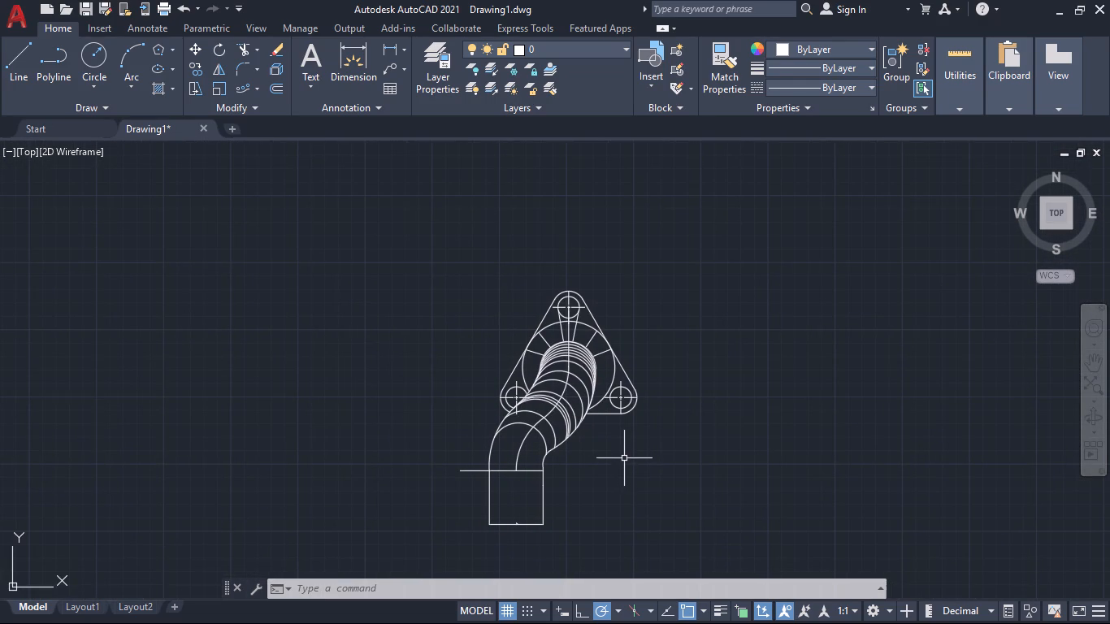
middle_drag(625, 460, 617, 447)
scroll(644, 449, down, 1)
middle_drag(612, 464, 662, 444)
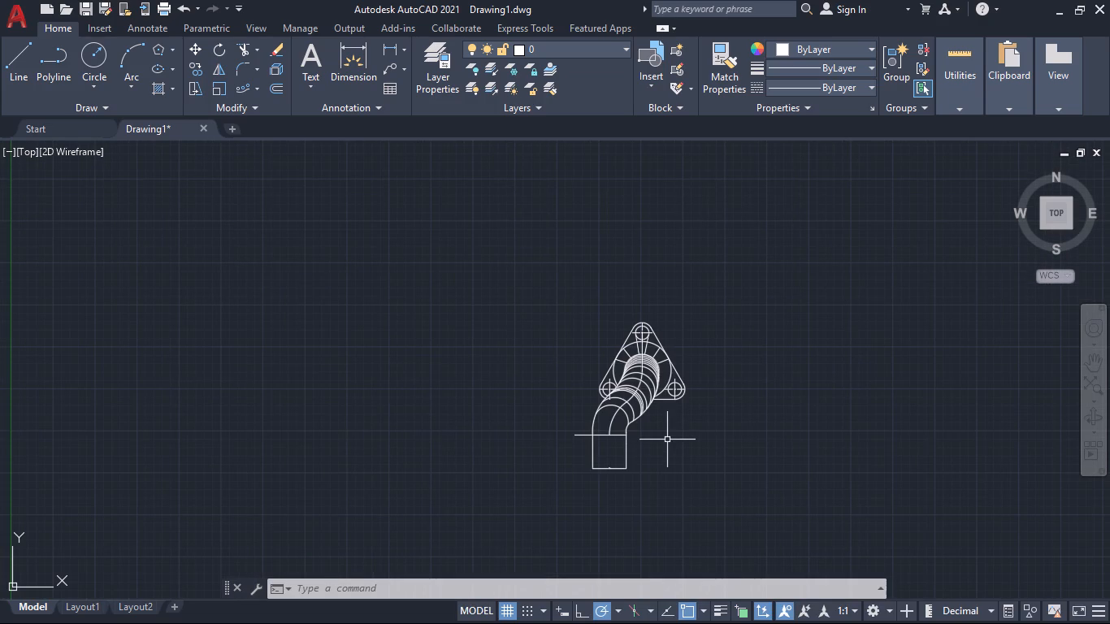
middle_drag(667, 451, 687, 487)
Flatten the two lowest rib arcs at the pipe's lower bend by stretching their midpoints down onto the pipe's centreline.
scroll(656, 452, up, 3)
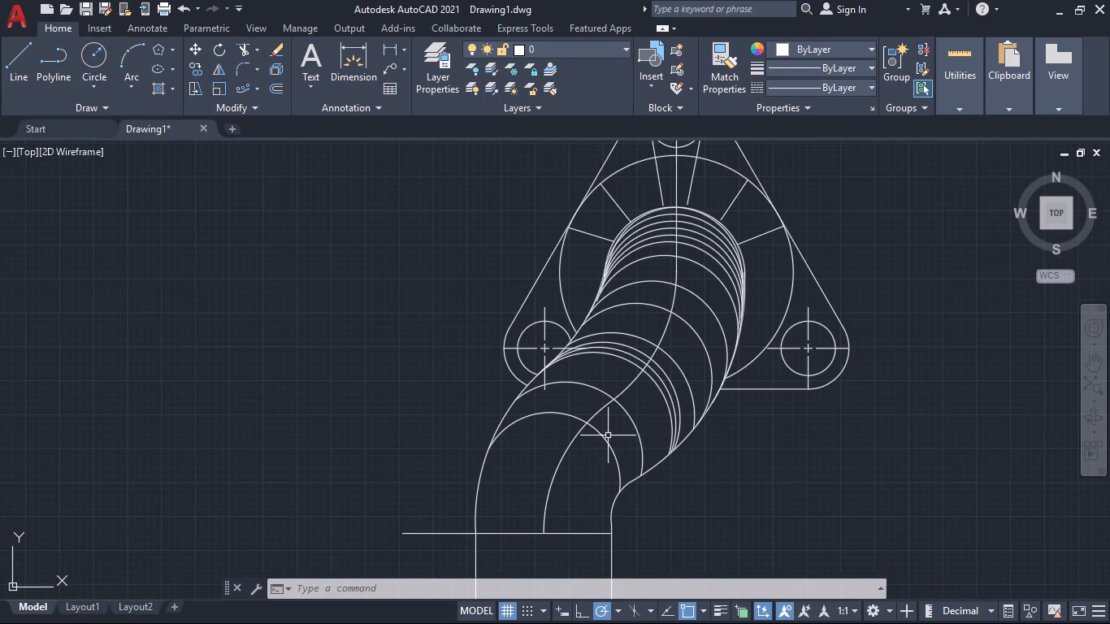
click(608, 435)
click(601, 431)
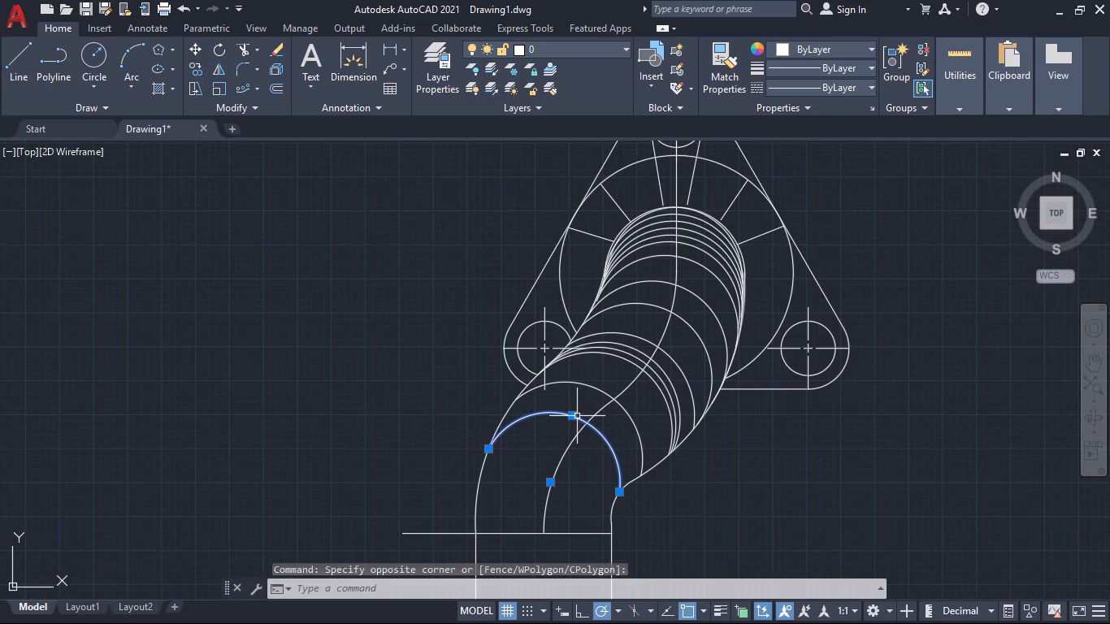
click(576, 415)
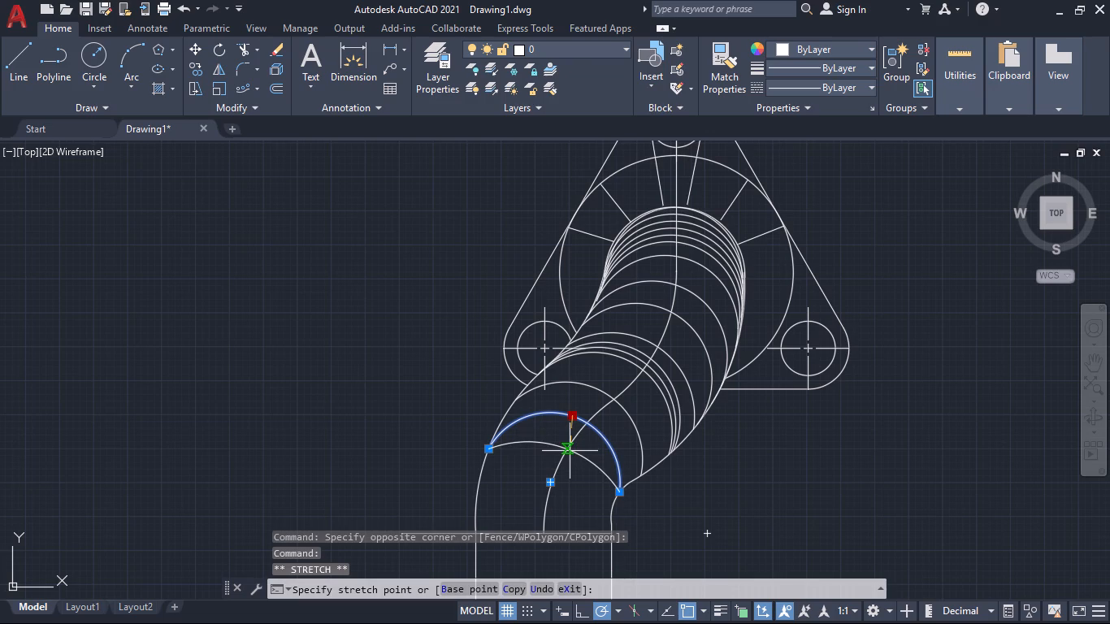
click(570, 451)
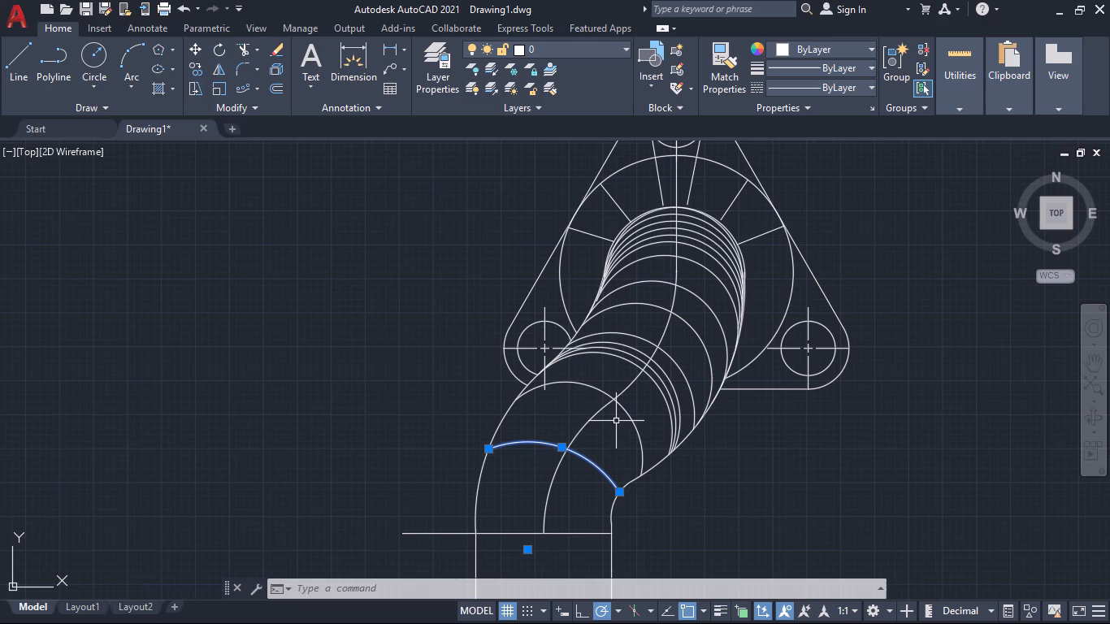
click(621, 406)
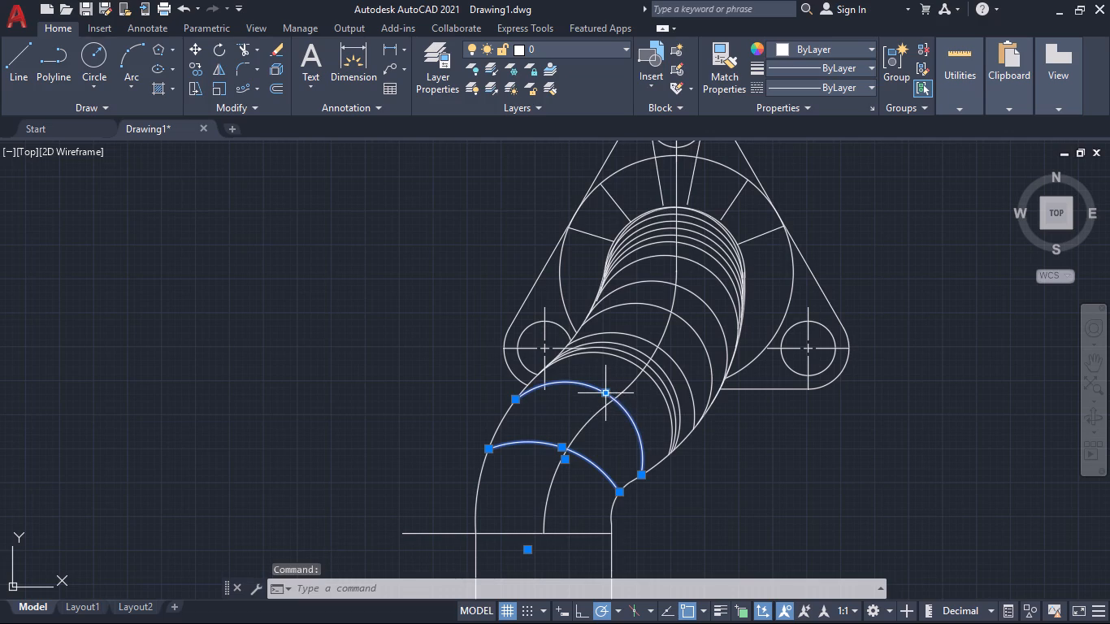
click(609, 392)
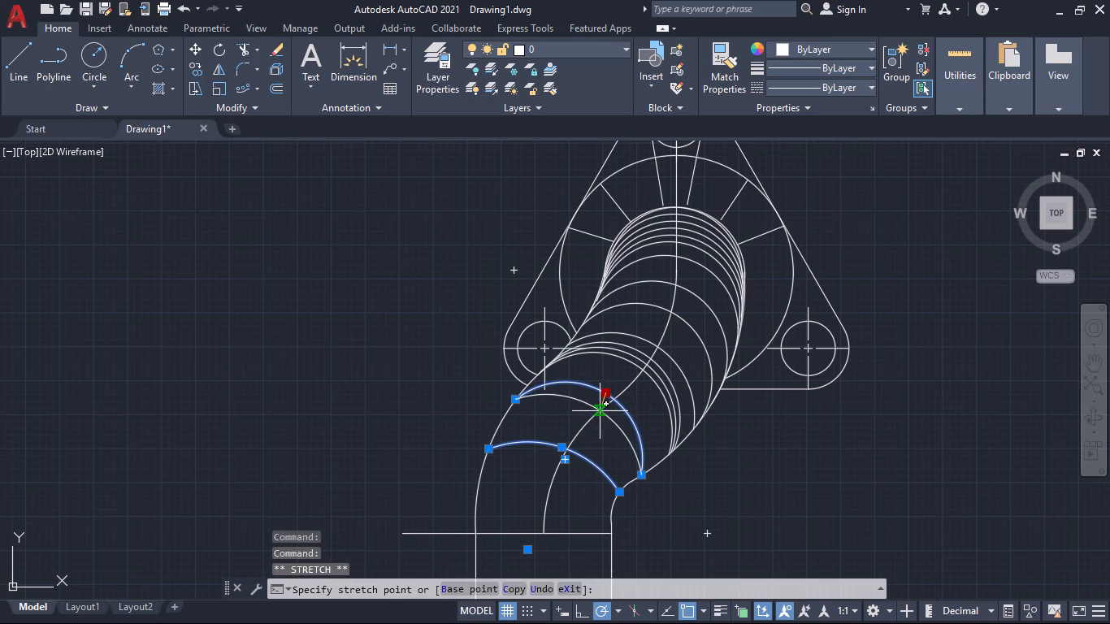
click(602, 409)
scroll(609, 425, down, 1)
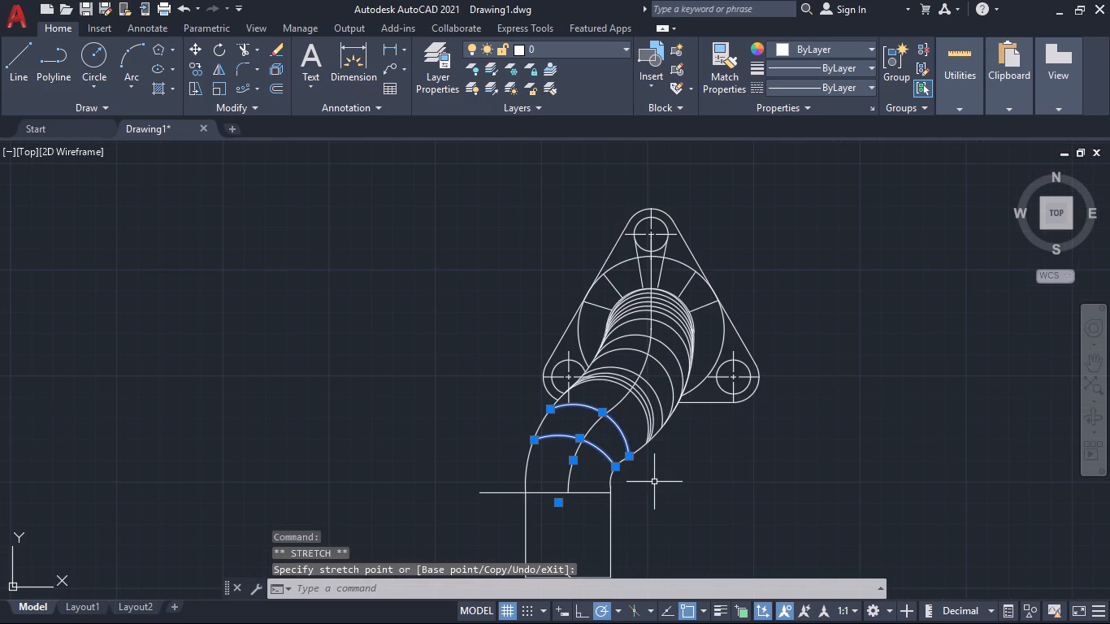
key(Escape)
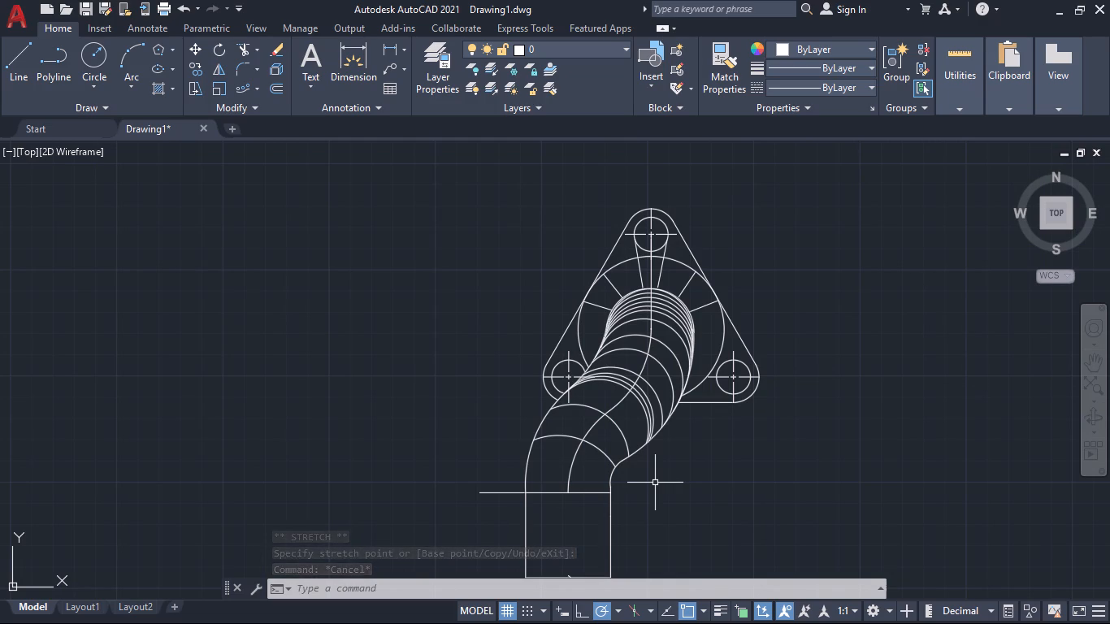
Stretch the left end of the lowest rib arc farther up along the pipe's left outline.
scroll(655, 483, down, 1)
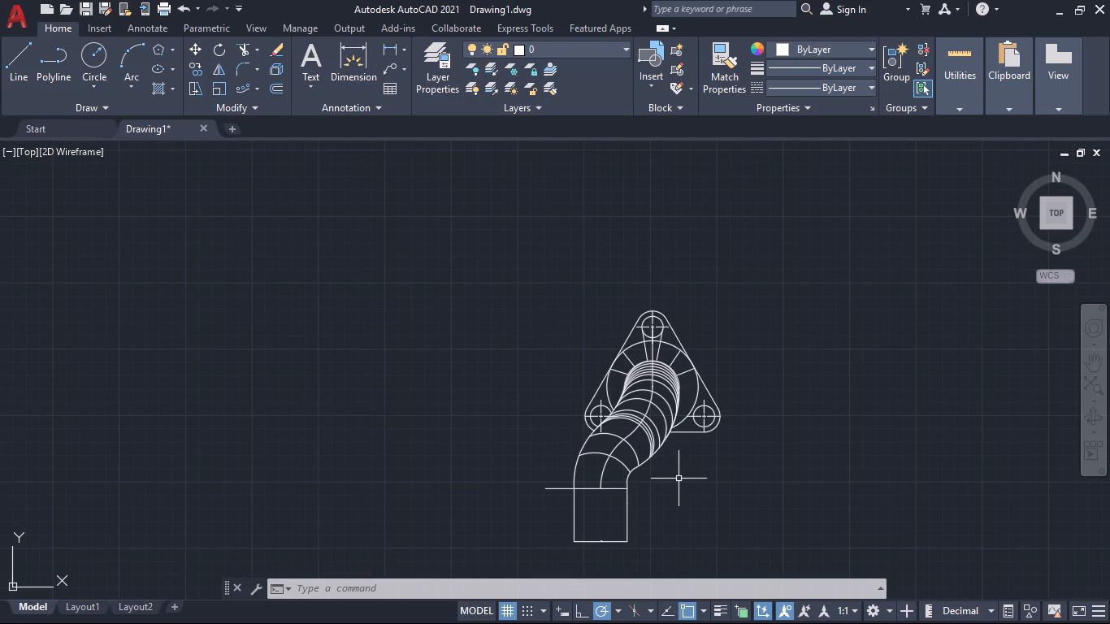
middle_drag(680, 479, 680, 526)
scroll(597, 501, up, 2)
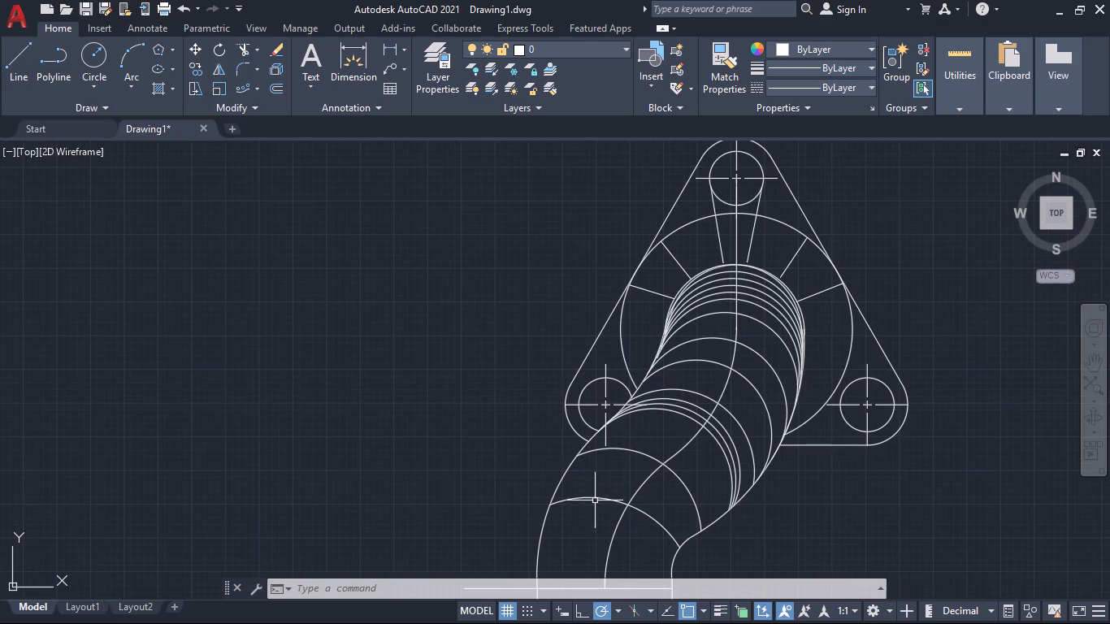
click(595, 500)
click(549, 504)
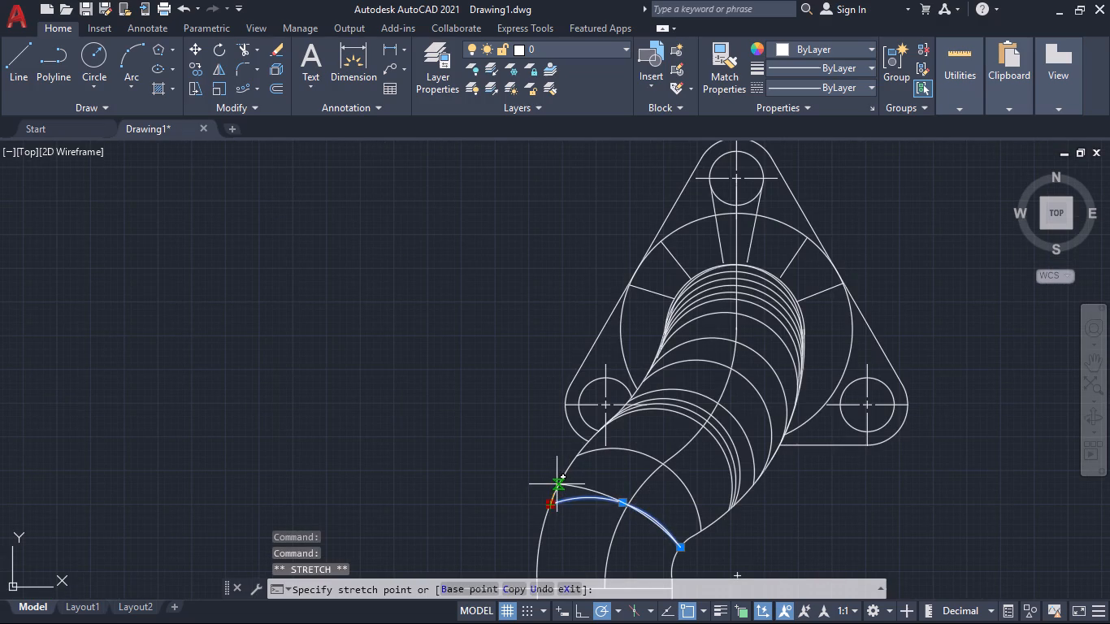
click(557, 484)
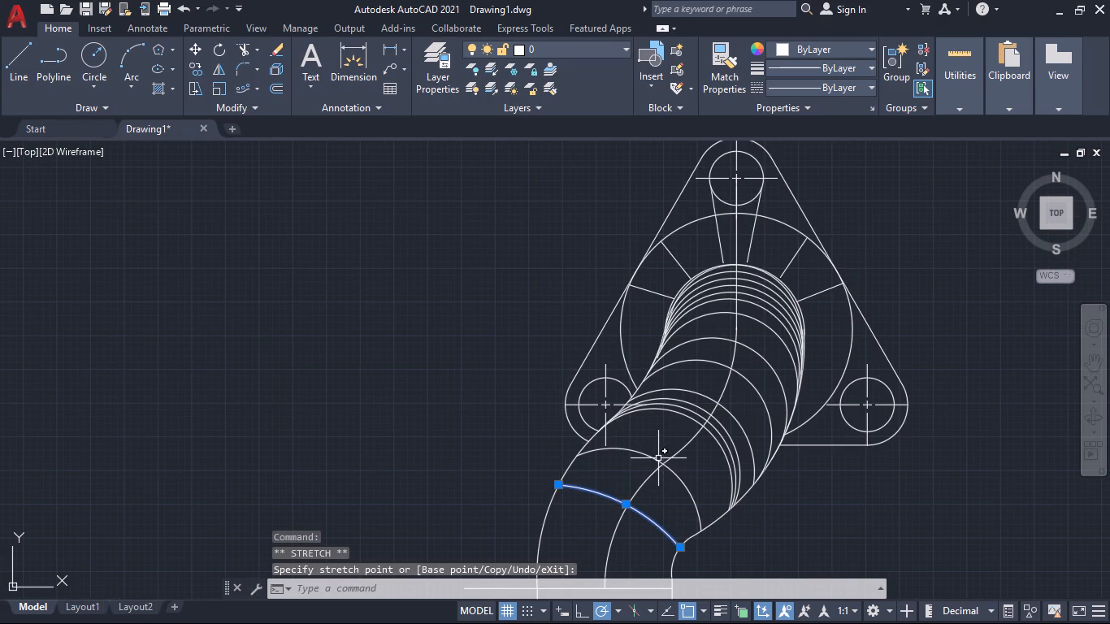
Flatten the second-lowest rib arc further by stretching its midpoint down along the pipe's centreline.
click(657, 458)
click(660, 463)
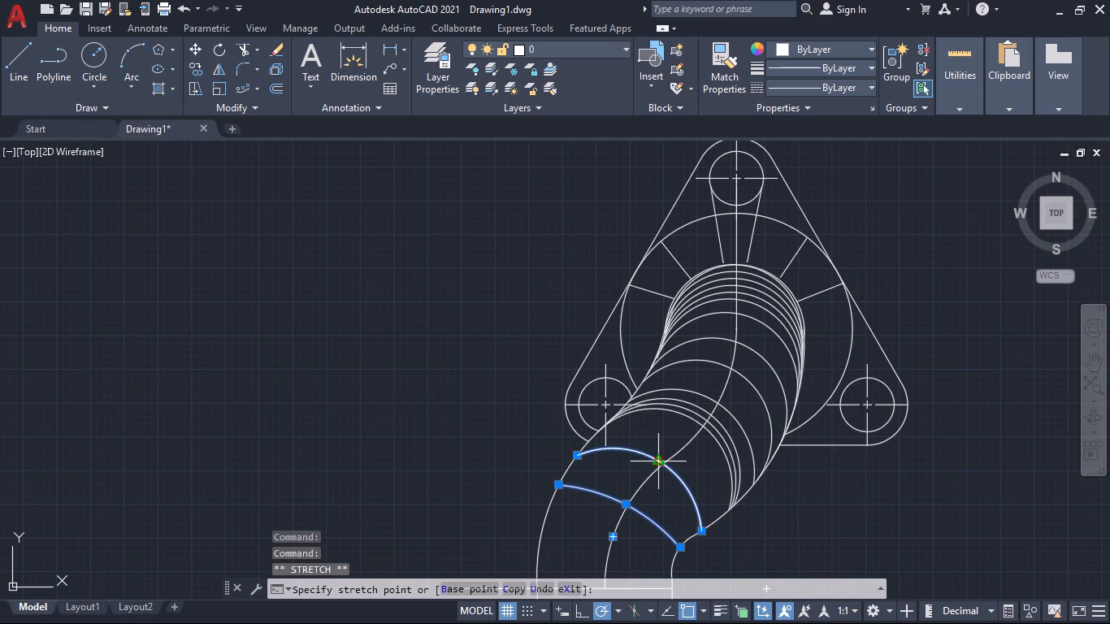
click(652, 473)
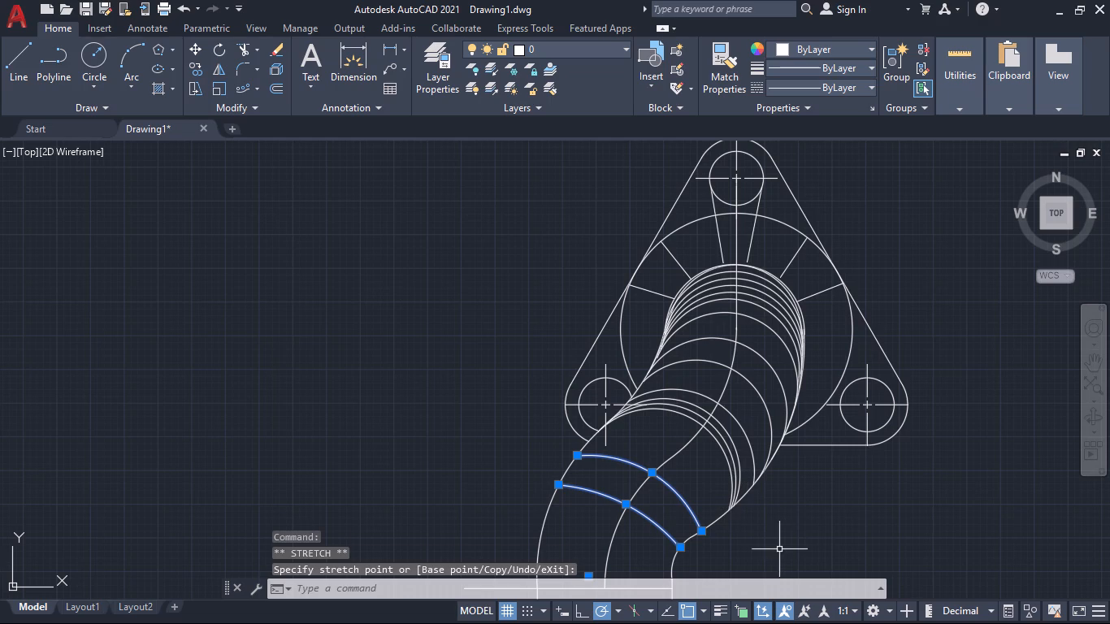
key(Escape)
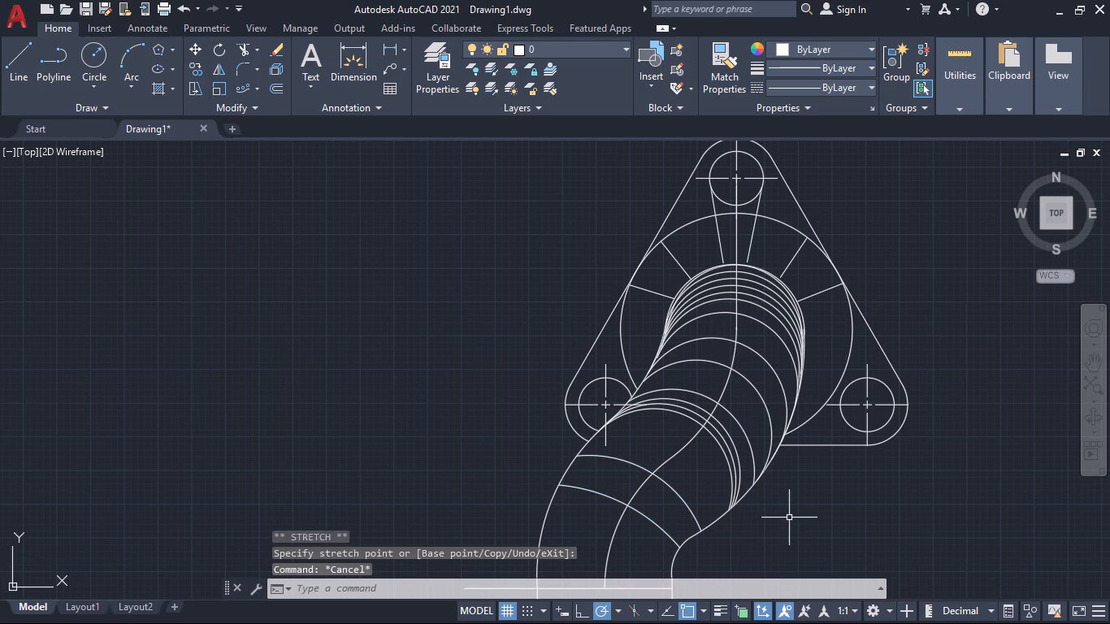
Flatten the three closely spaced rib arcs at mid-pipe by stretching their midpoints down toward the pipe's lower bend.
scroll(746, 465, up, 1)
click(692, 420)
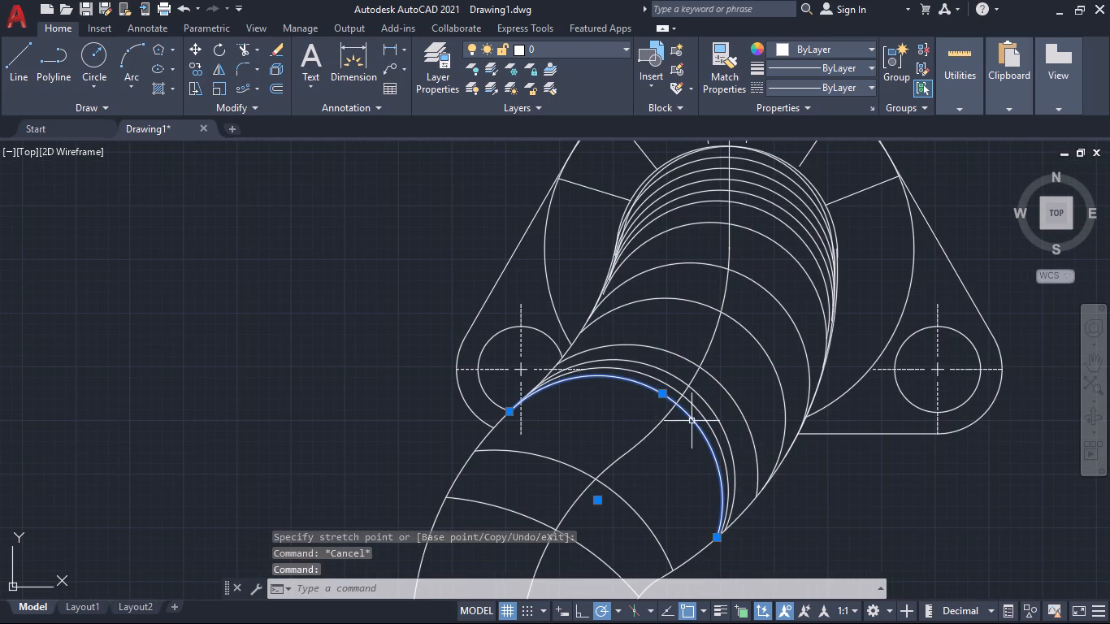
click(666, 392)
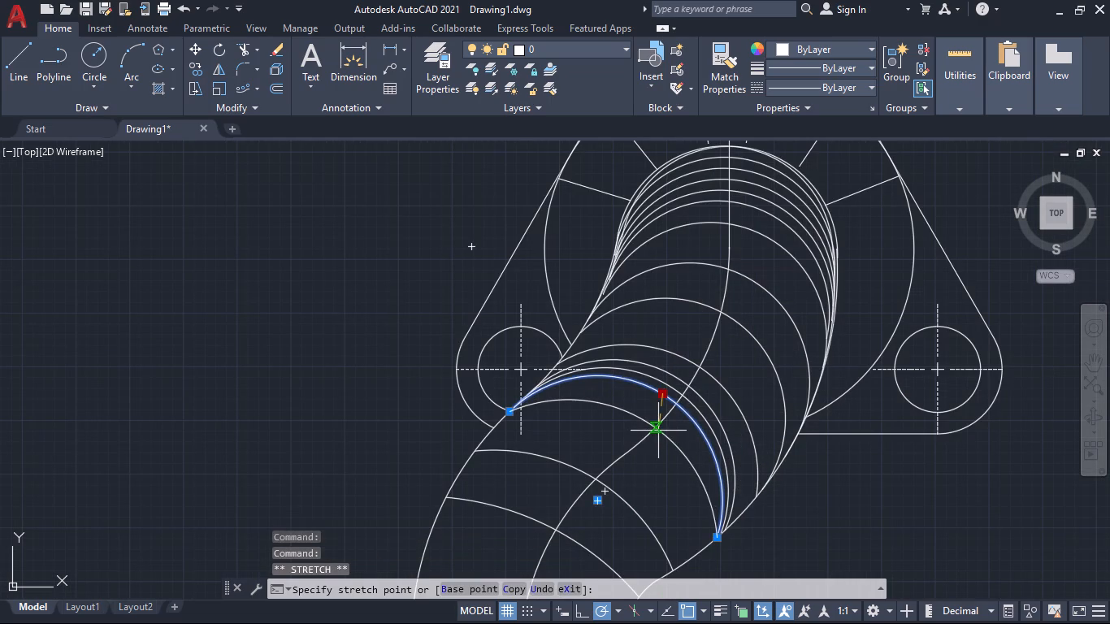
click(658, 431)
click(677, 389)
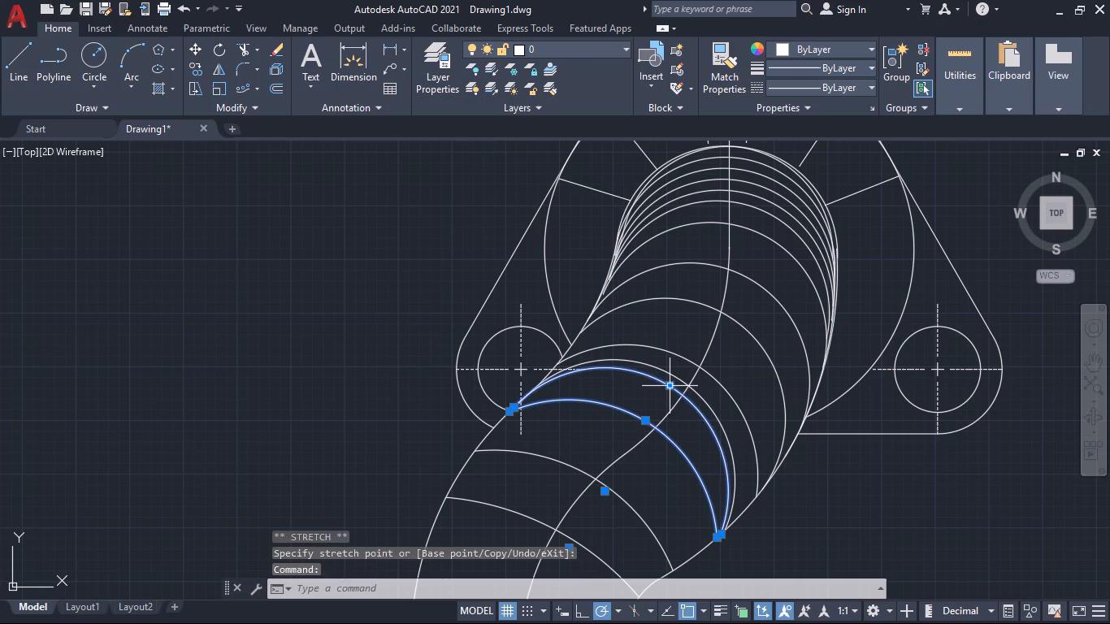
click(671, 387)
click(671, 412)
click(684, 384)
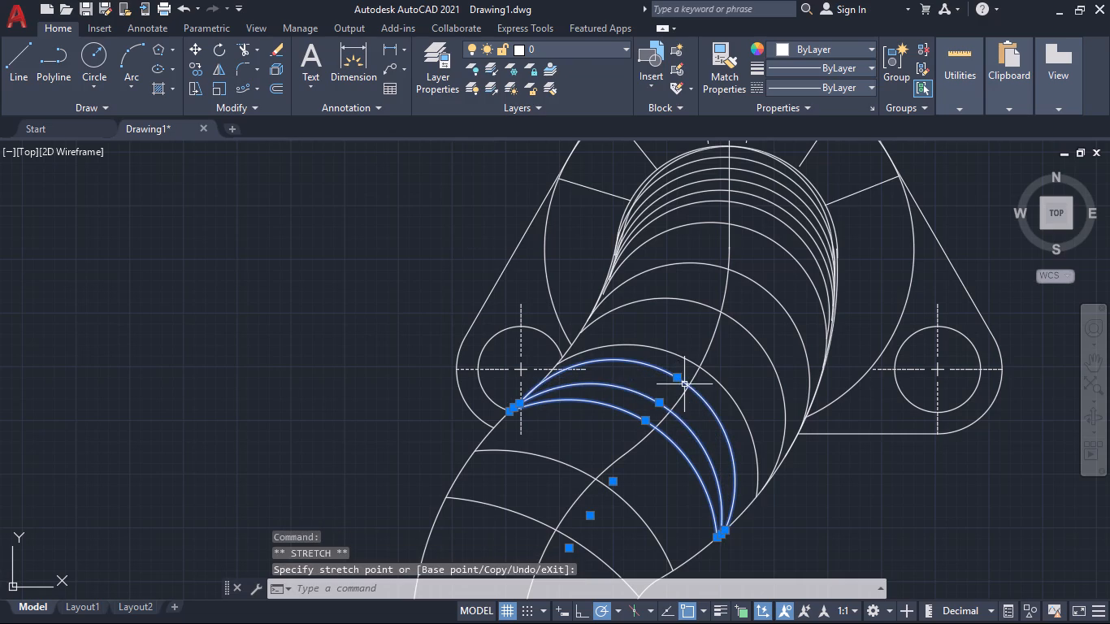
click(675, 378)
click(675, 395)
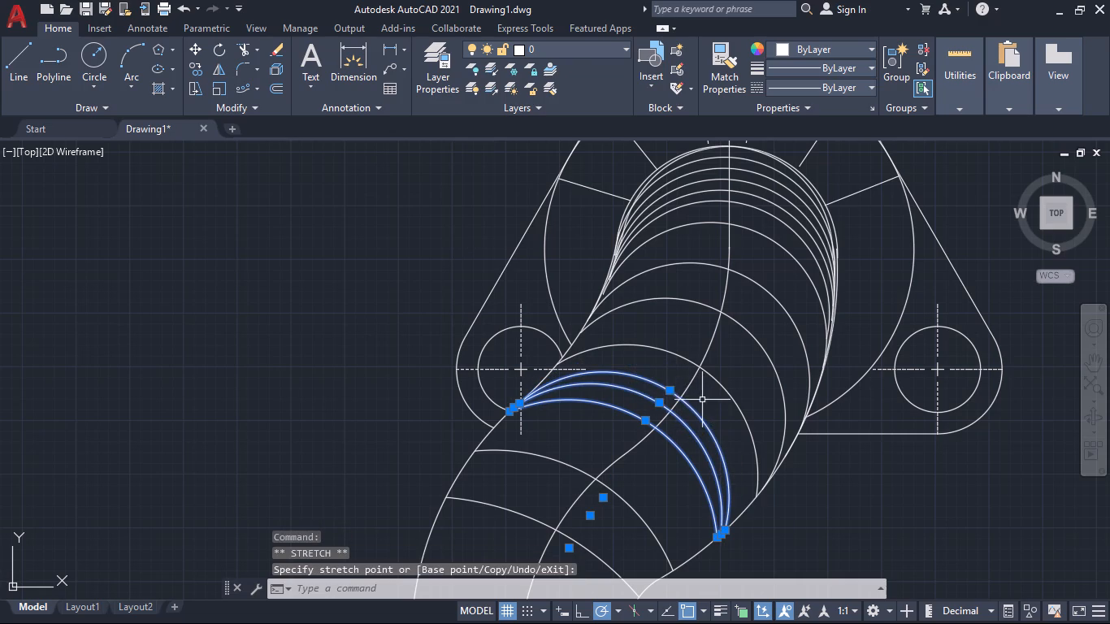
key(Escape)
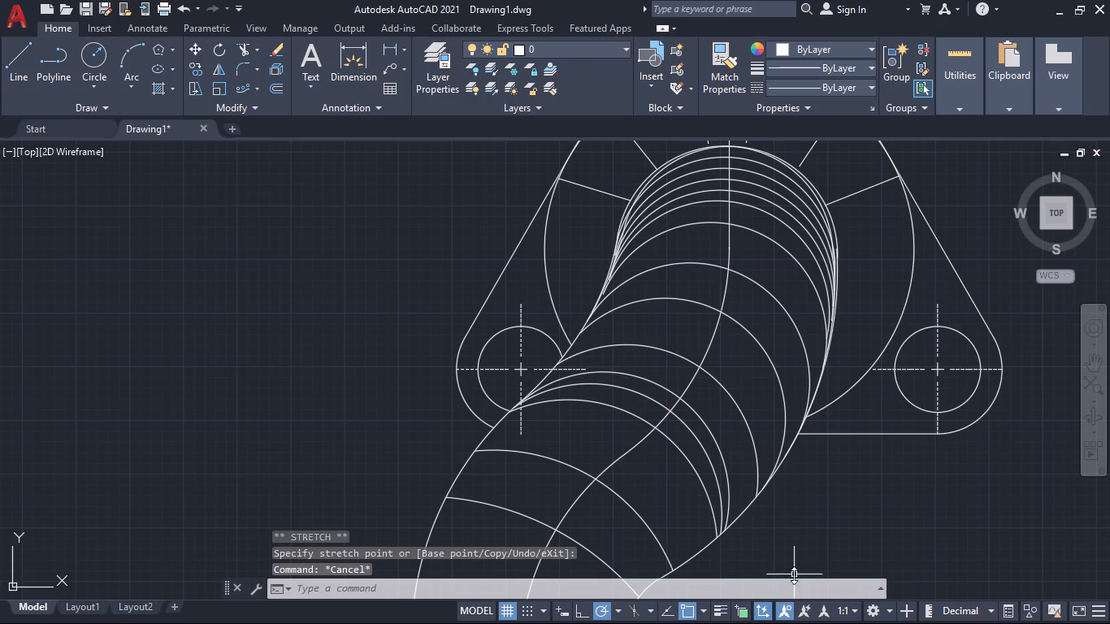
Stretch the right ends of the upper two of the three closely spaced rib arcs farther up along the pipe's right outline.
scroll(755, 541, up, 2)
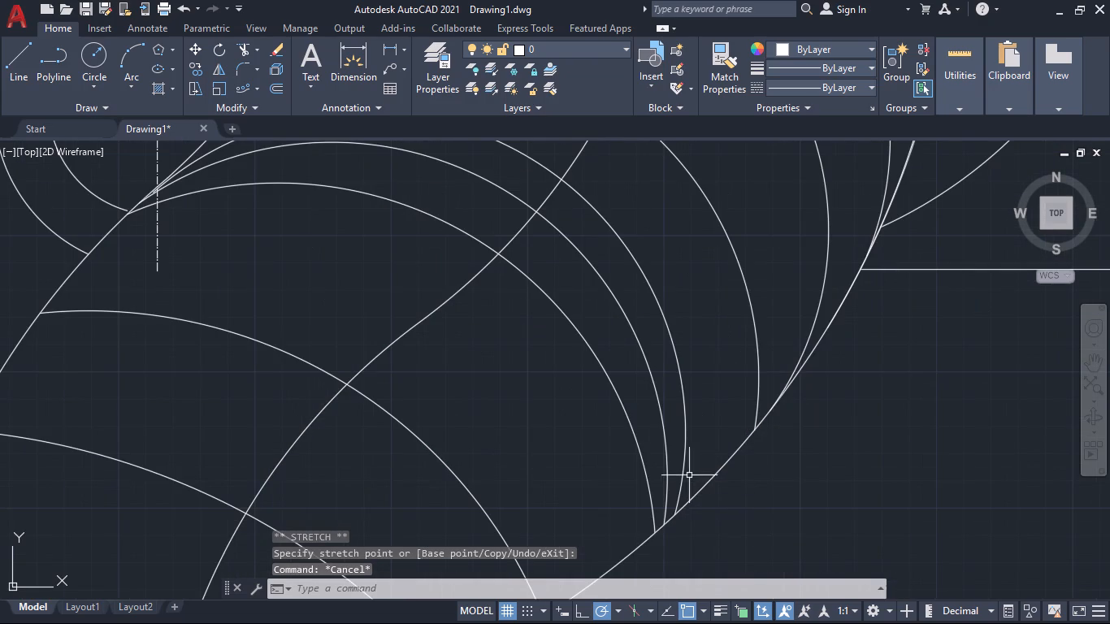
click(683, 474)
click(676, 513)
click(690, 500)
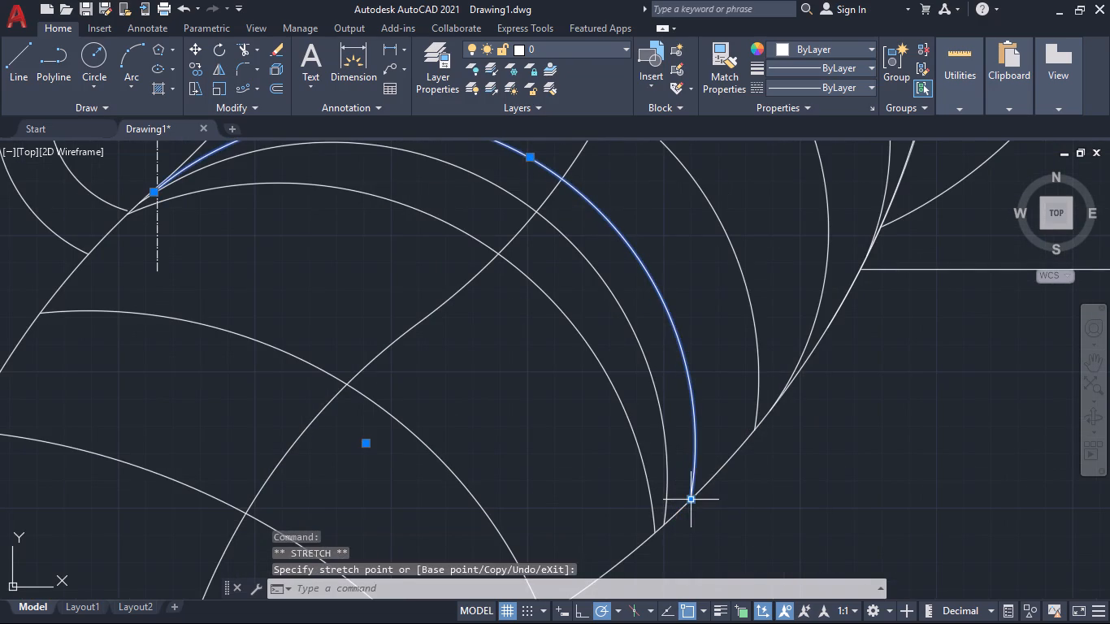
click(669, 496)
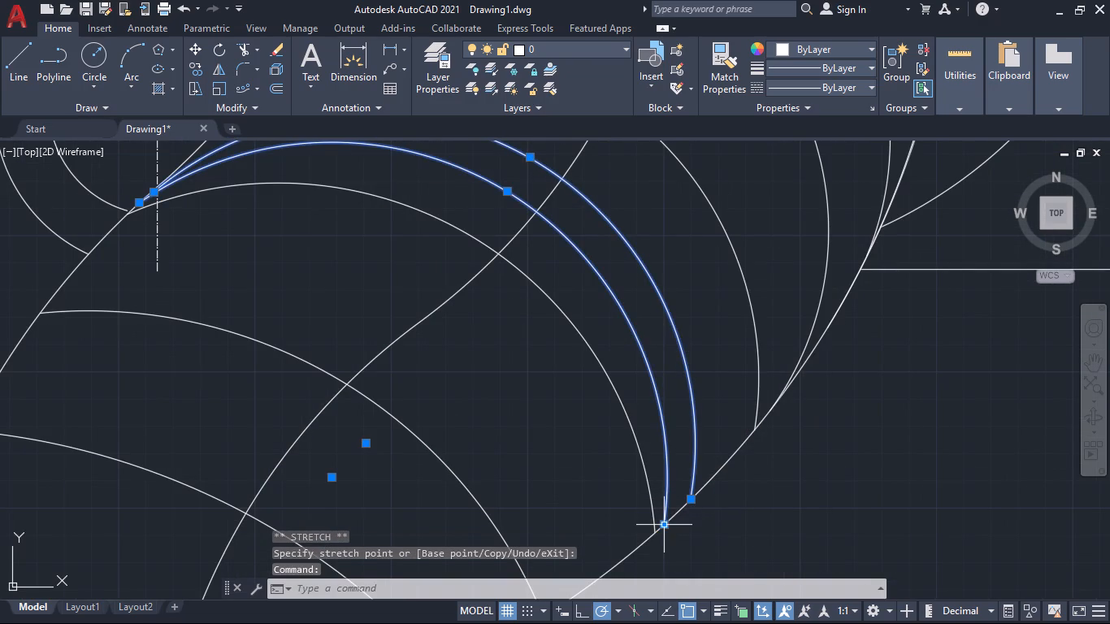
click(664, 523)
click(673, 519)
Stretch the left end of the uppermost of the three closely spaced rib arcs up along the pipe's left outline.
scroll(745, 525, down, 2)
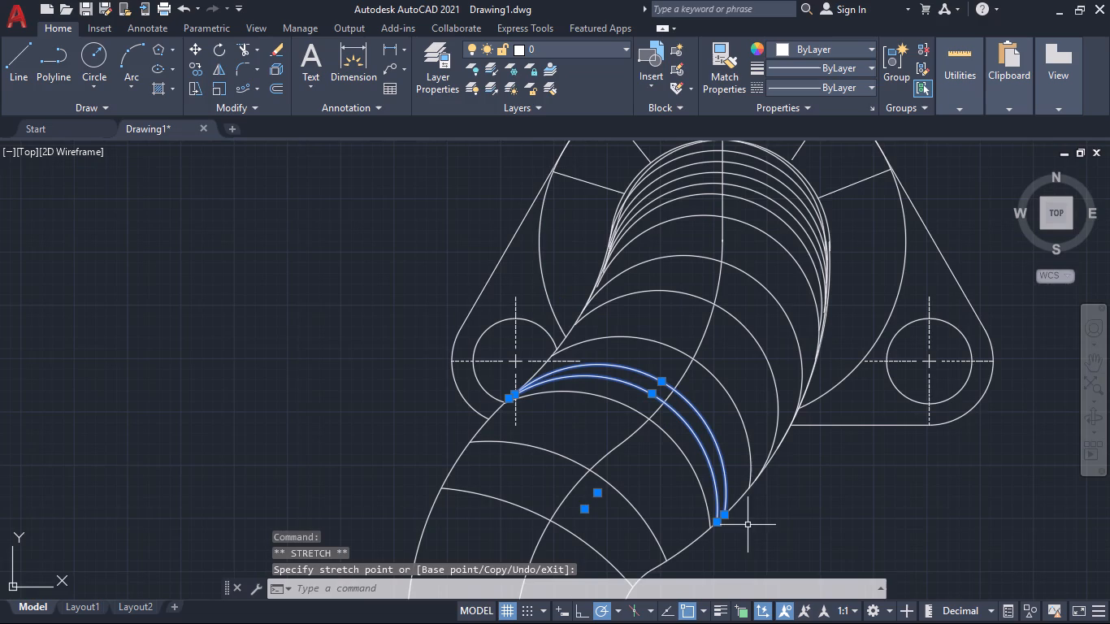
middle_drag(789, 516, 799, 526)
scroll(522, 395, up, 3)
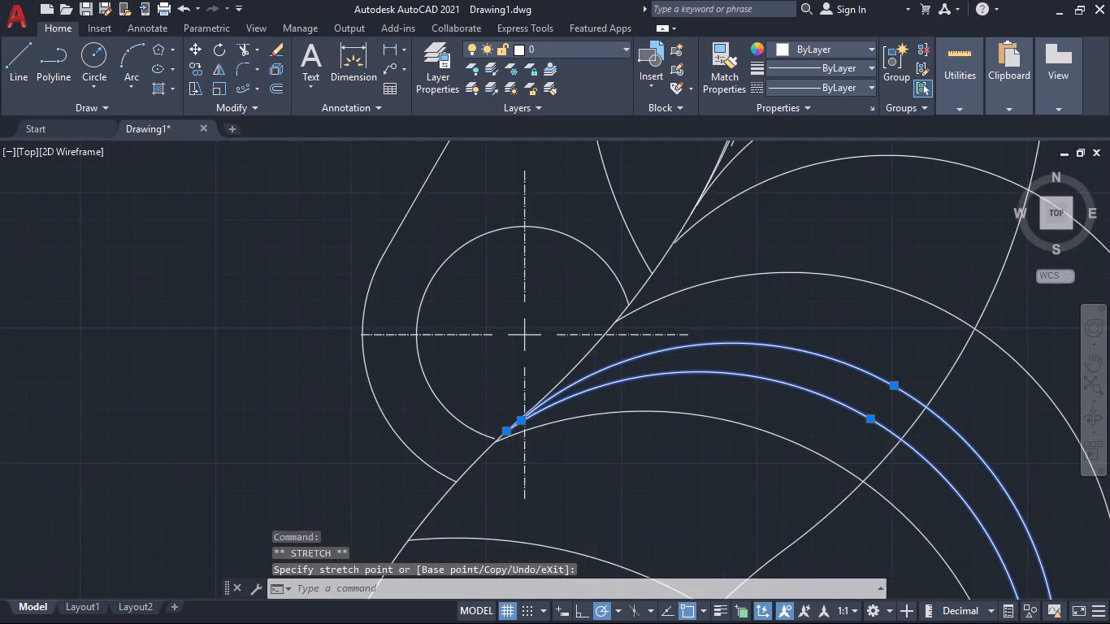
scroll(522, 395, up, 2)
click(505, 500)
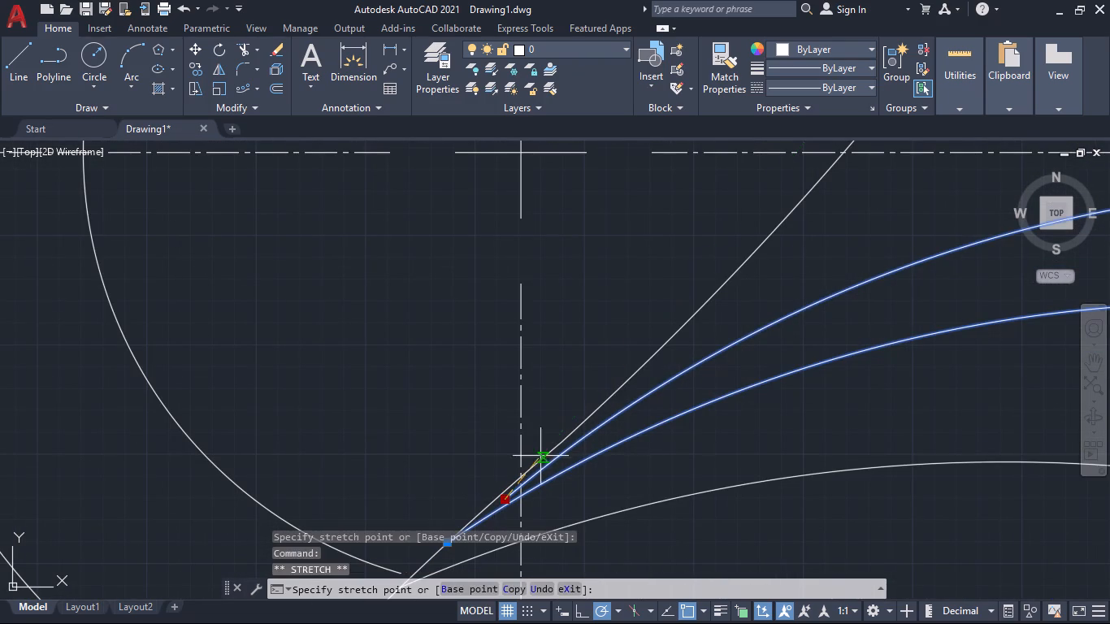
click(548, 451)
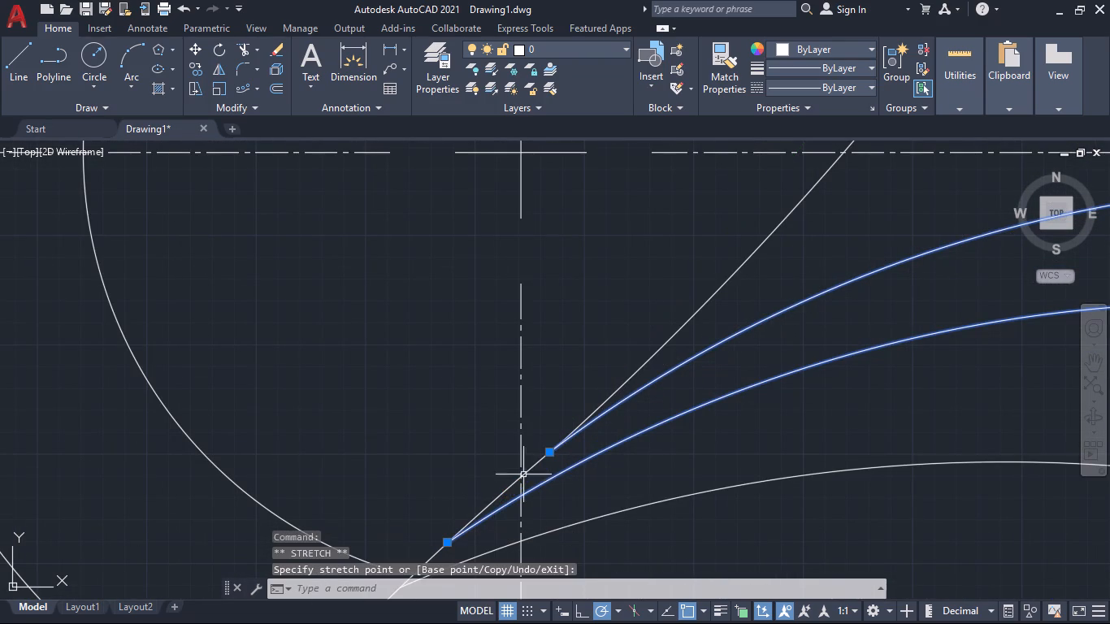
scroll(466, 505, down, 2)
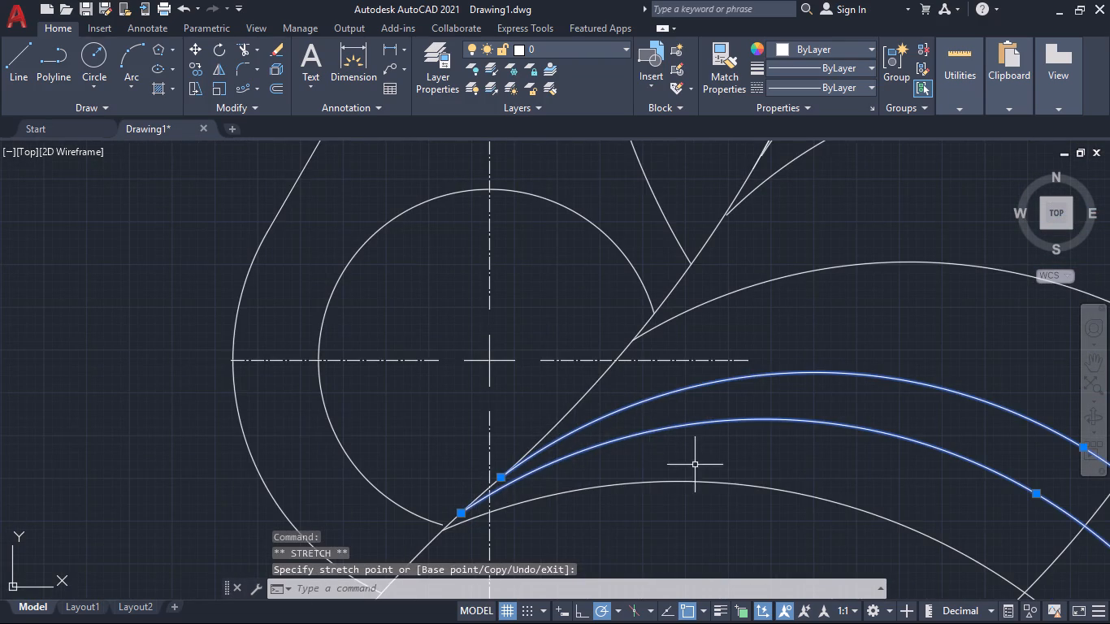
scroll(784, 492, down, 1)
middle_drag(669, 561, 624, 478)
scroll(690, 483, down, 1)
key(Escape)
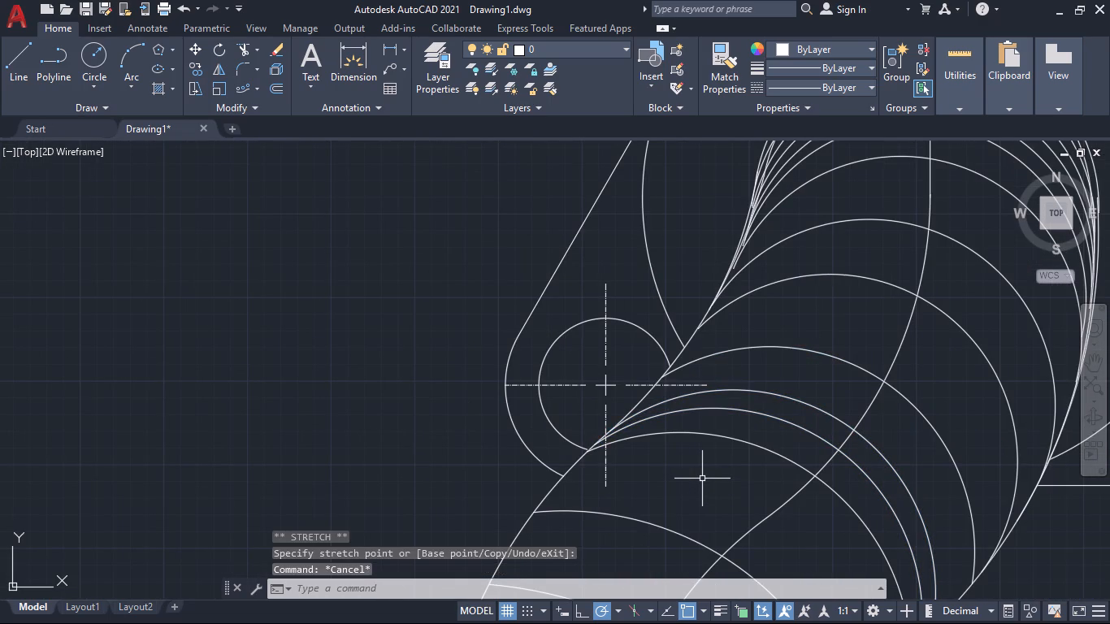
Examine the rib arc spacing along the pipe and the overall pipe and flange outline.
scroll(768, 483, down, 2)
middle_drag(930, 532, 767, 443)
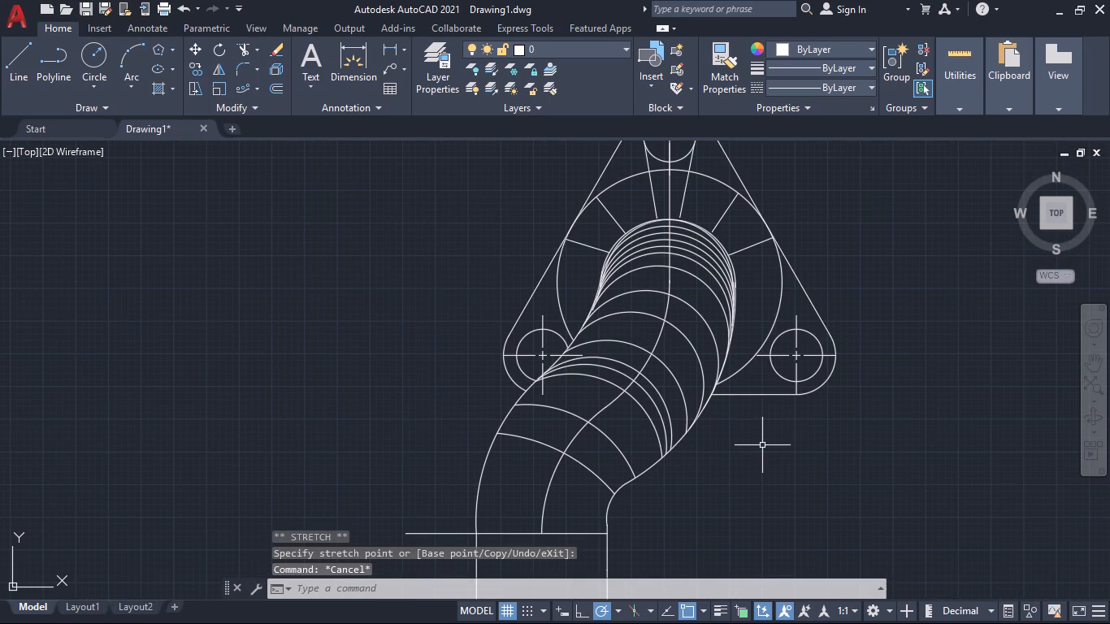
middle_drag(790, 464, 751, 440)
scroll(751, 440, down, 1)
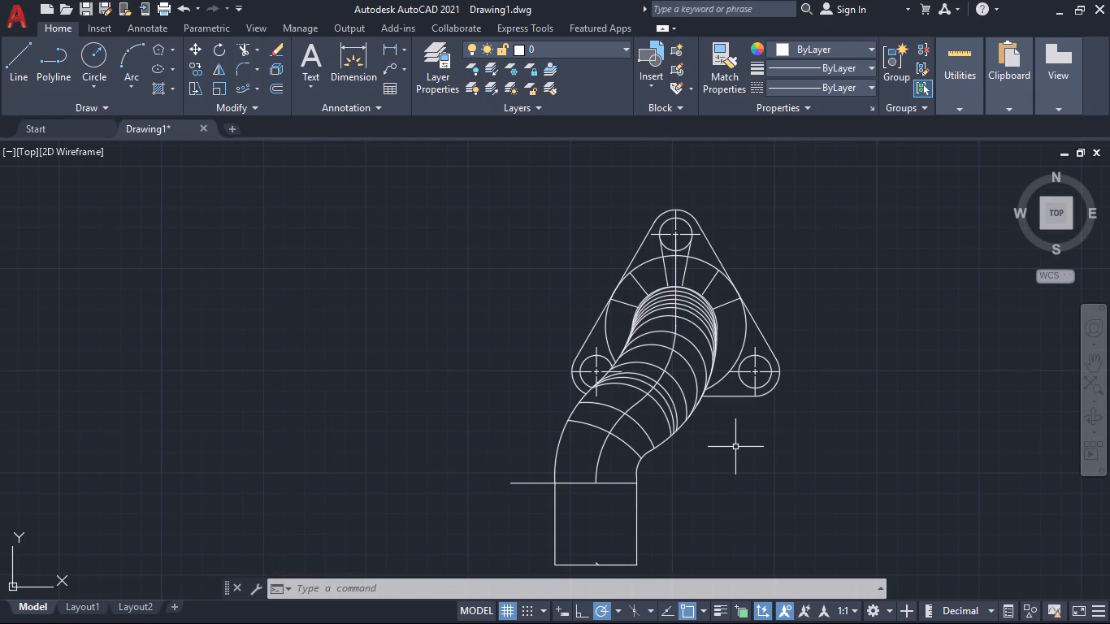
middle_drag(733, 447, 696, 550)
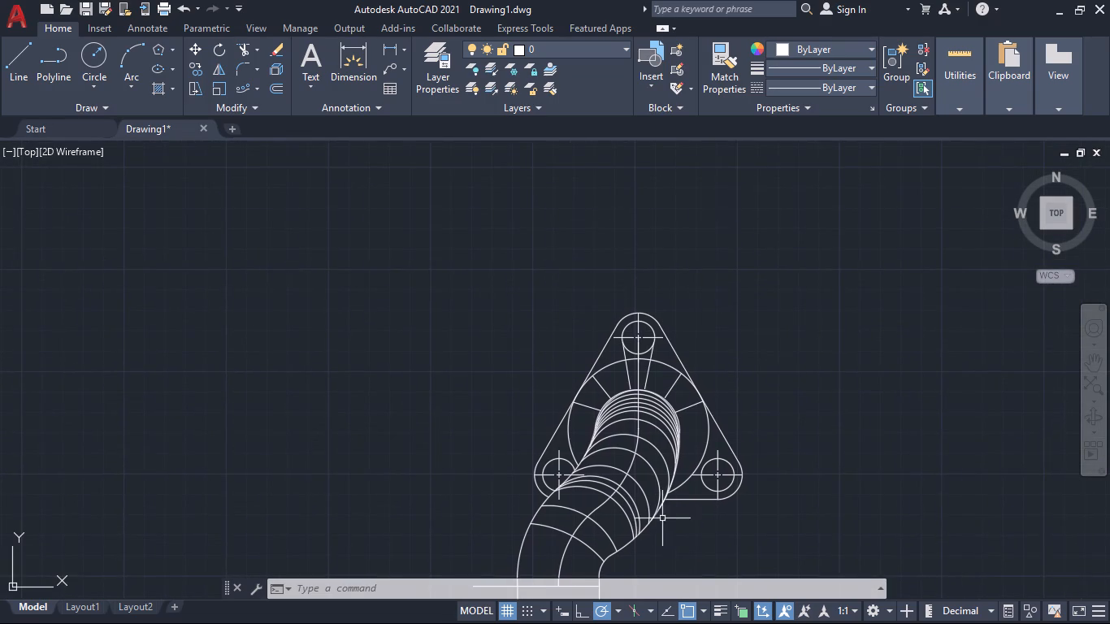
scroll(661, 516, up, 3)
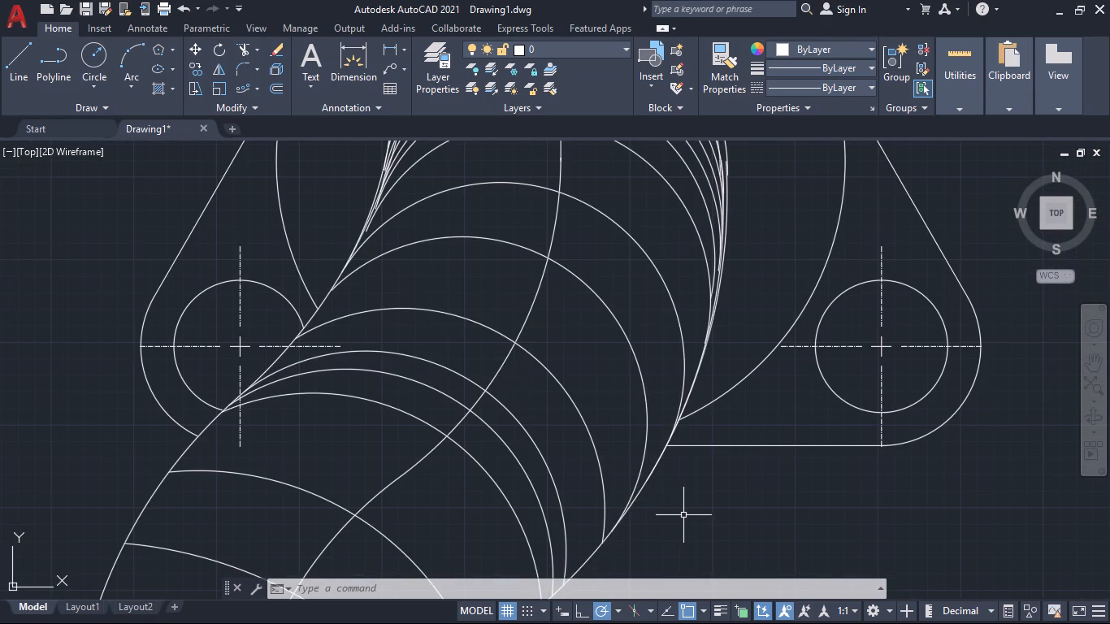
scroll(683, 515, down, 2)
middle_drag(692, 522, 647, 487)
scroll(685, 492, down, 2)
middle_drag(735, 507, 733, 506)
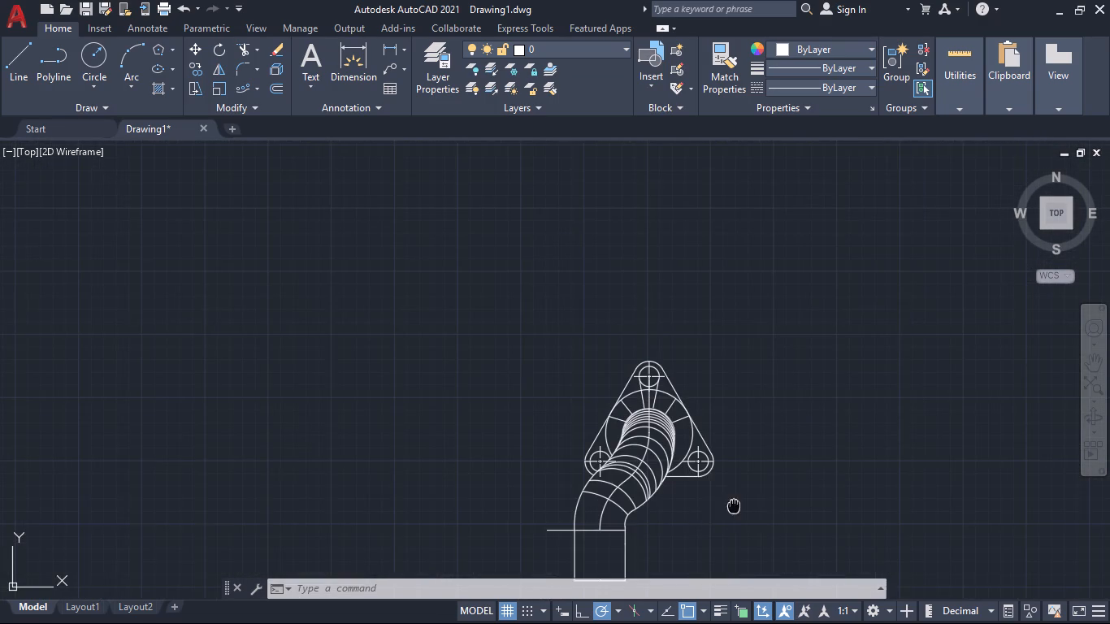
middle_drag(733, 506, 686, 469)
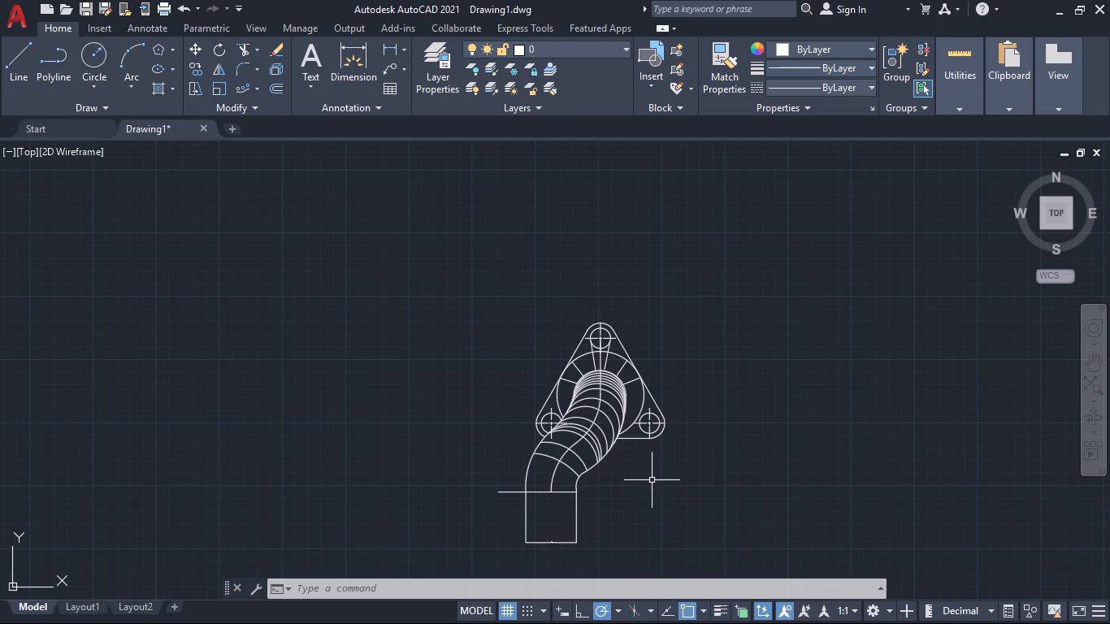
middle_drag(631, 466, 631, 533)
scroll(629, 498, up, 3)
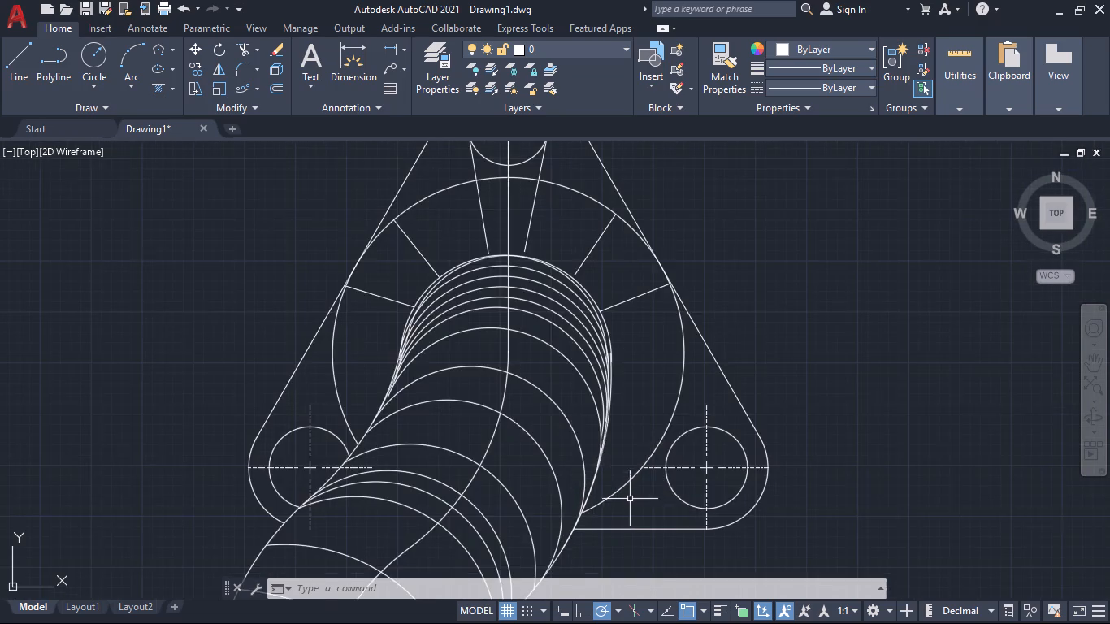
scroll(638, 505, down, 2)
middle_drag(761, 516, 671, 409)
middle_drag(657, 455, 665, 460)
scroll(657, 455, down, 1)
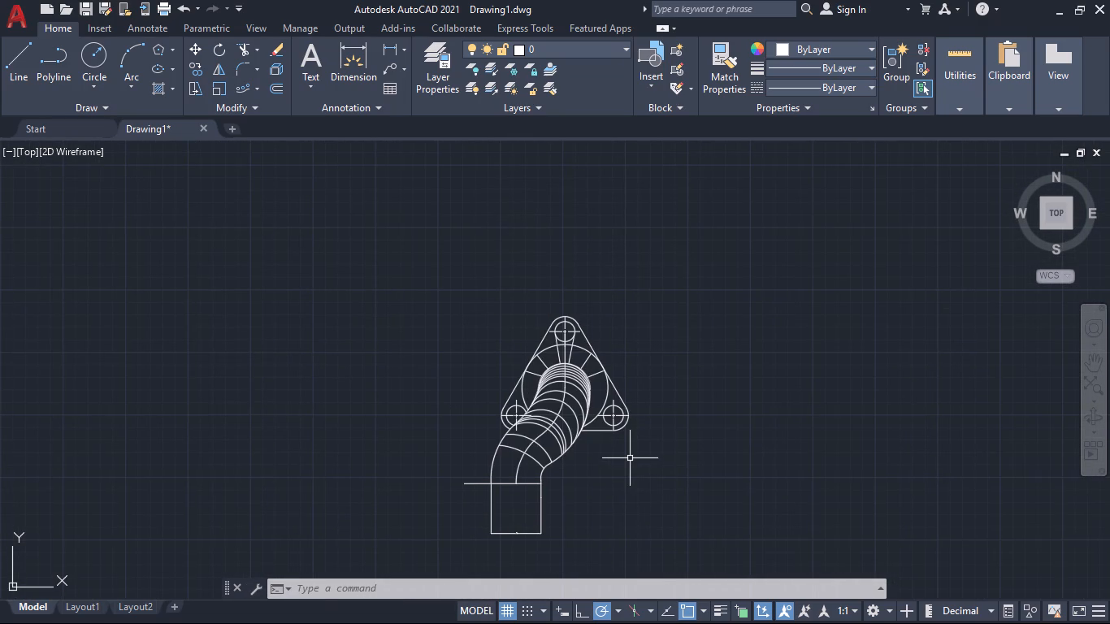
middle_drag(626, 466, 609, 460)
middle_drag(627, 458, 626, 458)
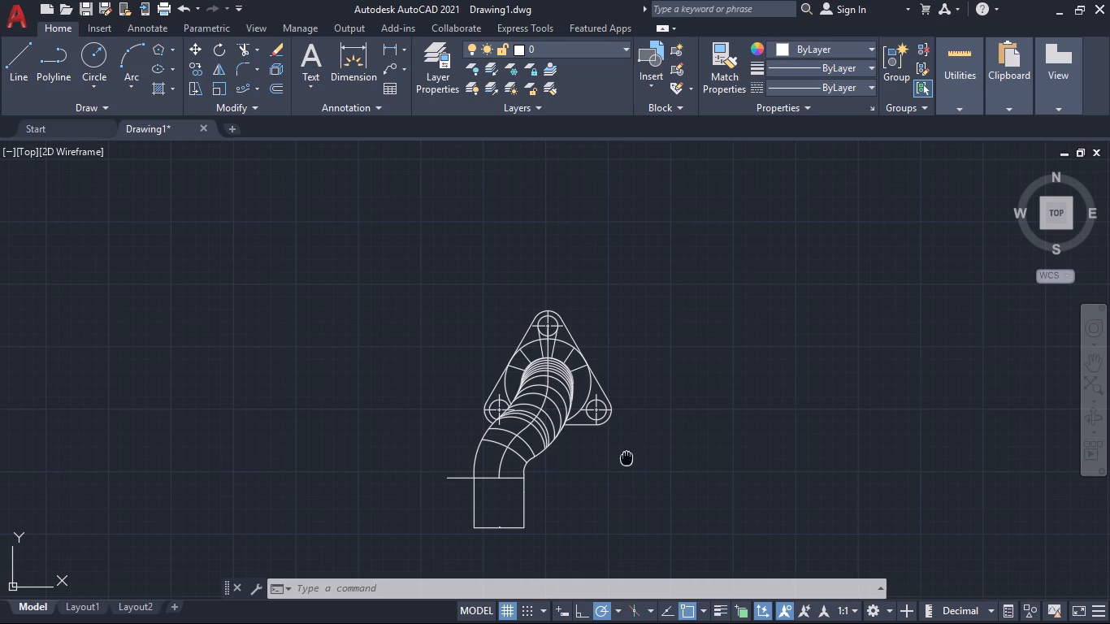
middle_drag(626, 458, 629, 474)
Set the colour of the pipe's curved centreline and the vertical line up to the flange's top hole to index colour 251.
scroll(589, 482, up, 2)
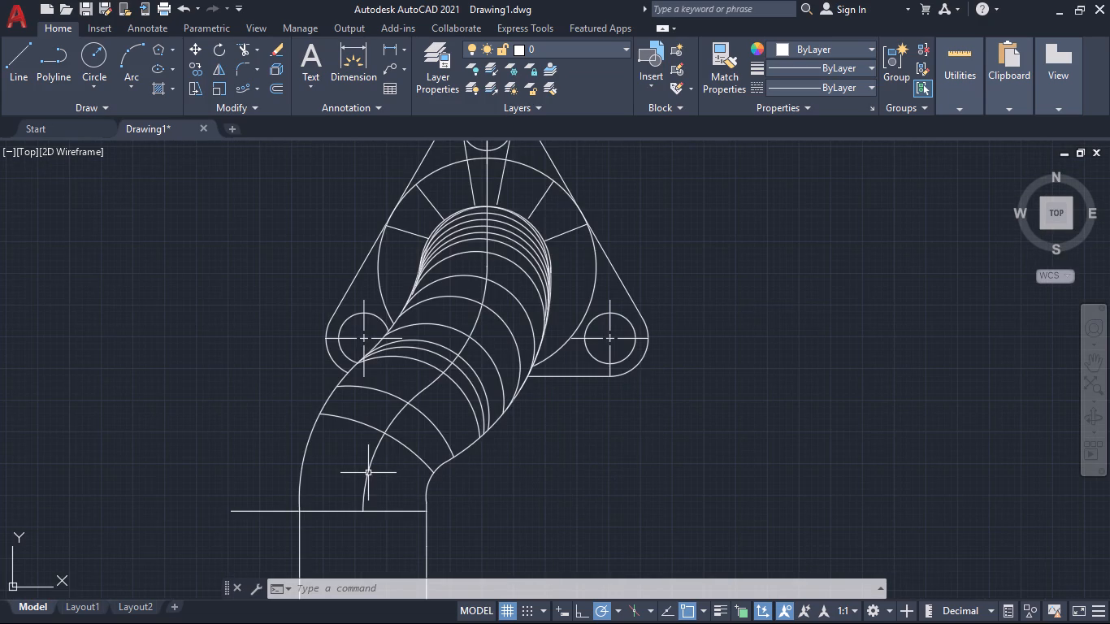
click(370, 474)
middle_drag(614, 450, 696, 561)
scroll(568, 325, up, 2)
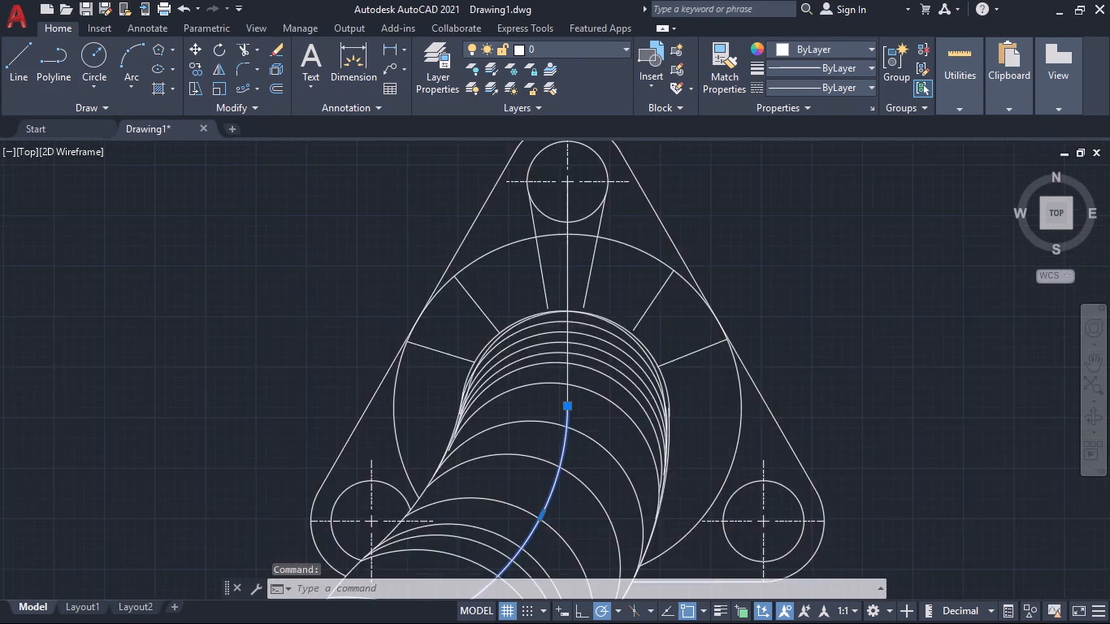
click(566, 358)
scroll(660, 356, down, 2)
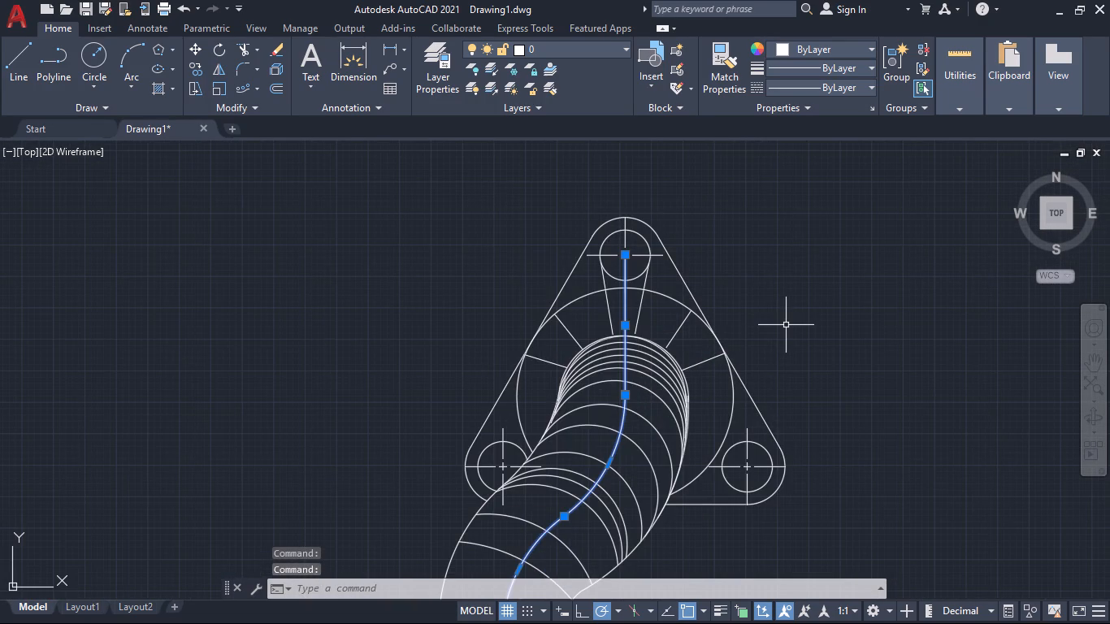
key(ctrl+1)
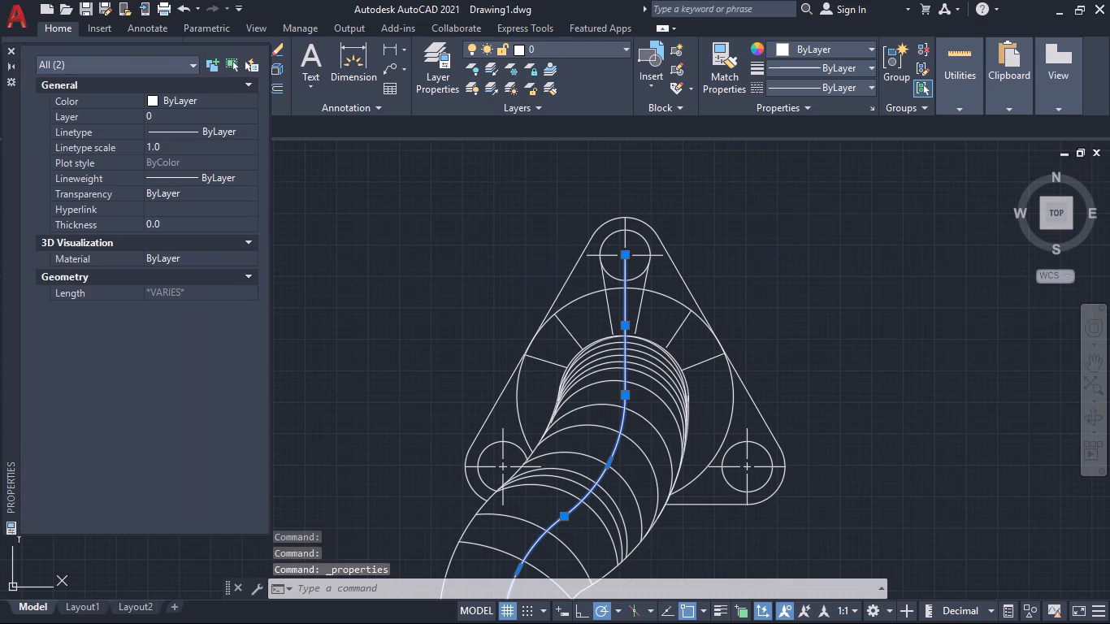
click(231, 97)
click(250, 102)
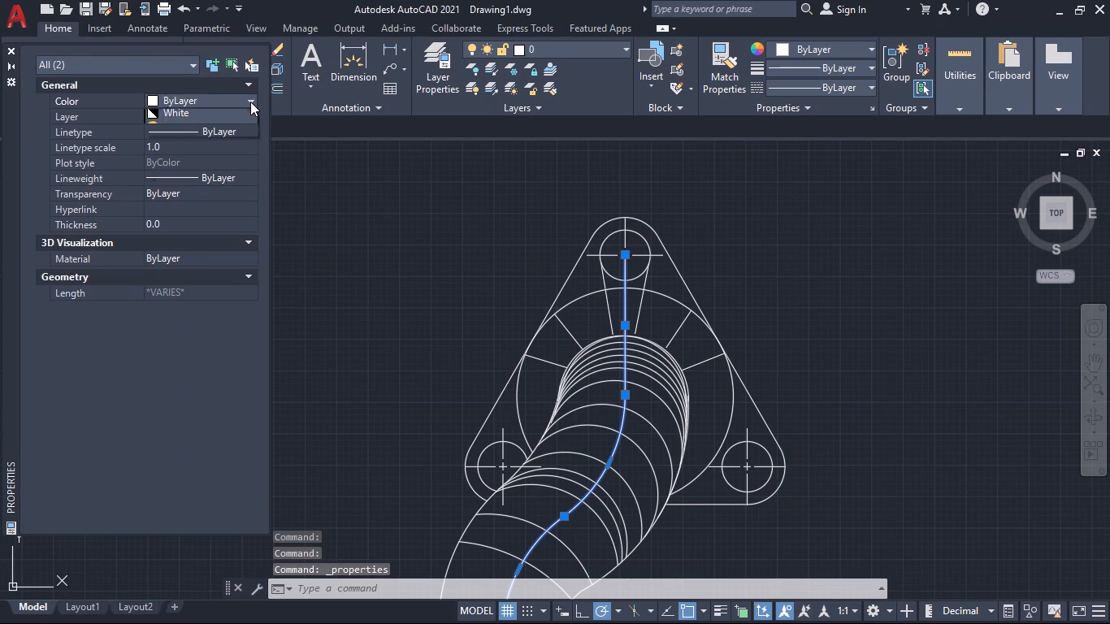
click(193, 244)
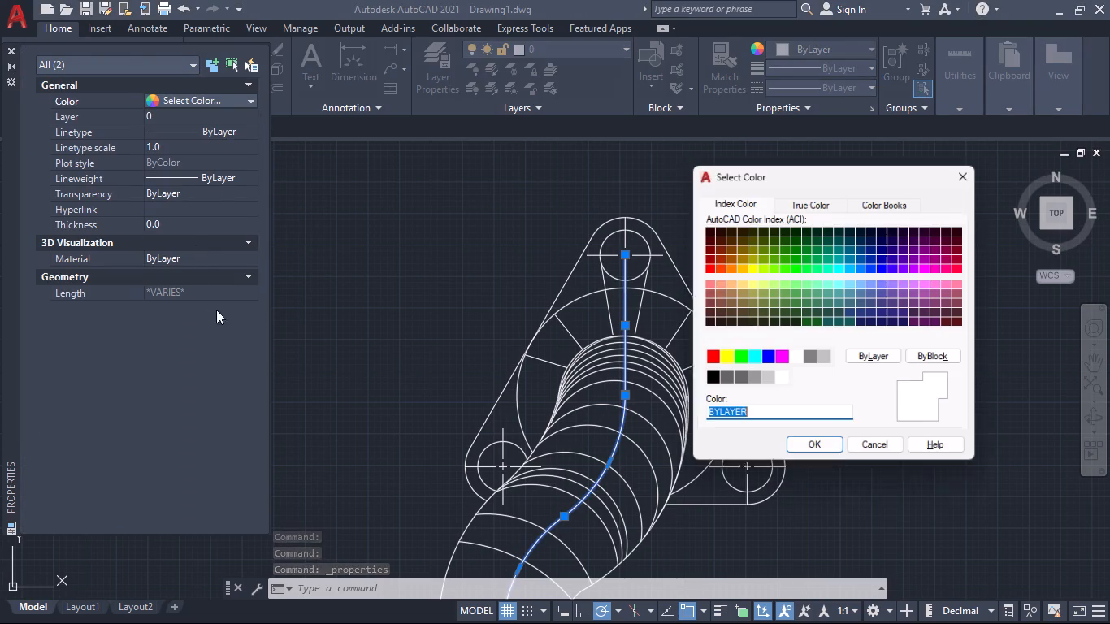
click(728, 378)
click(805, 444)
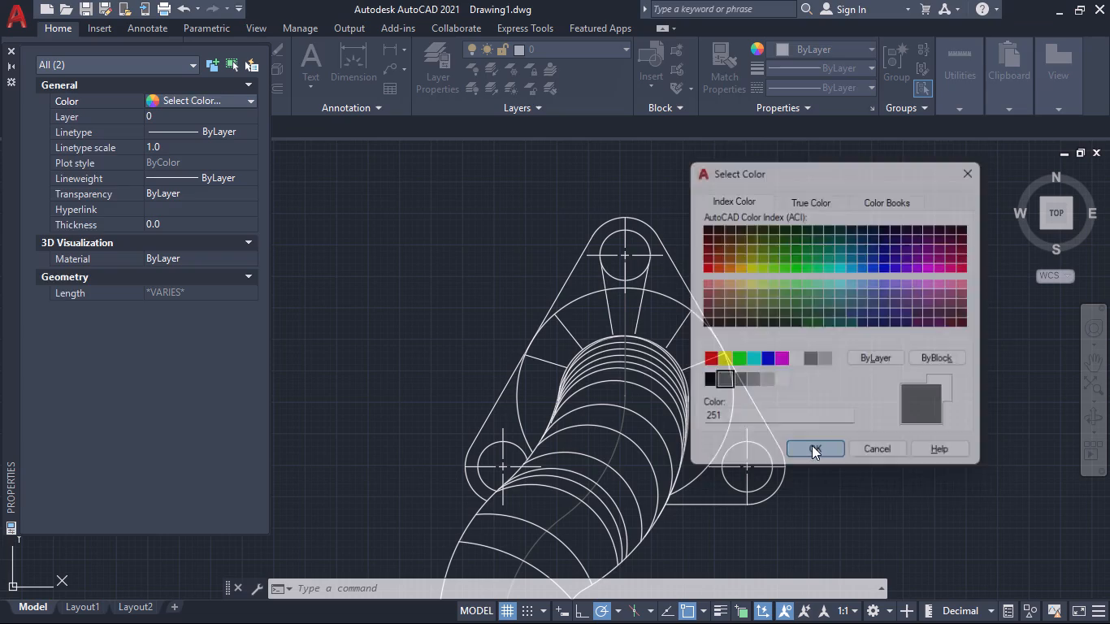
Set the linetype of the pipe's curved centreline and the vertical line above it to CENTER2, then clear the selection.
click(215, 132)
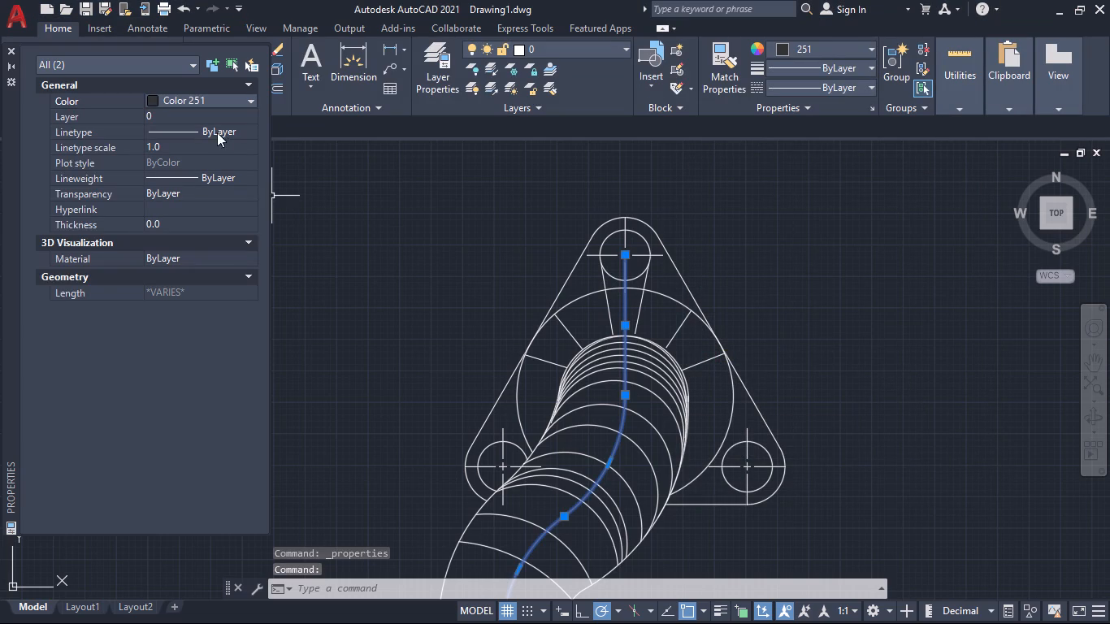
click(246, 132)
click(209, 178)
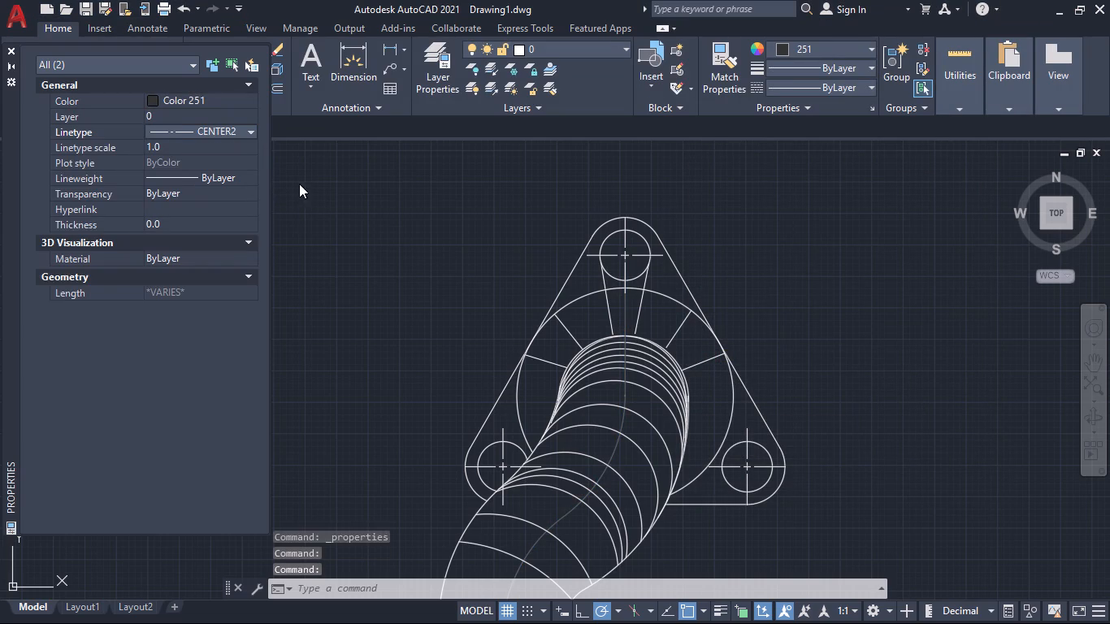
click(8, 49)
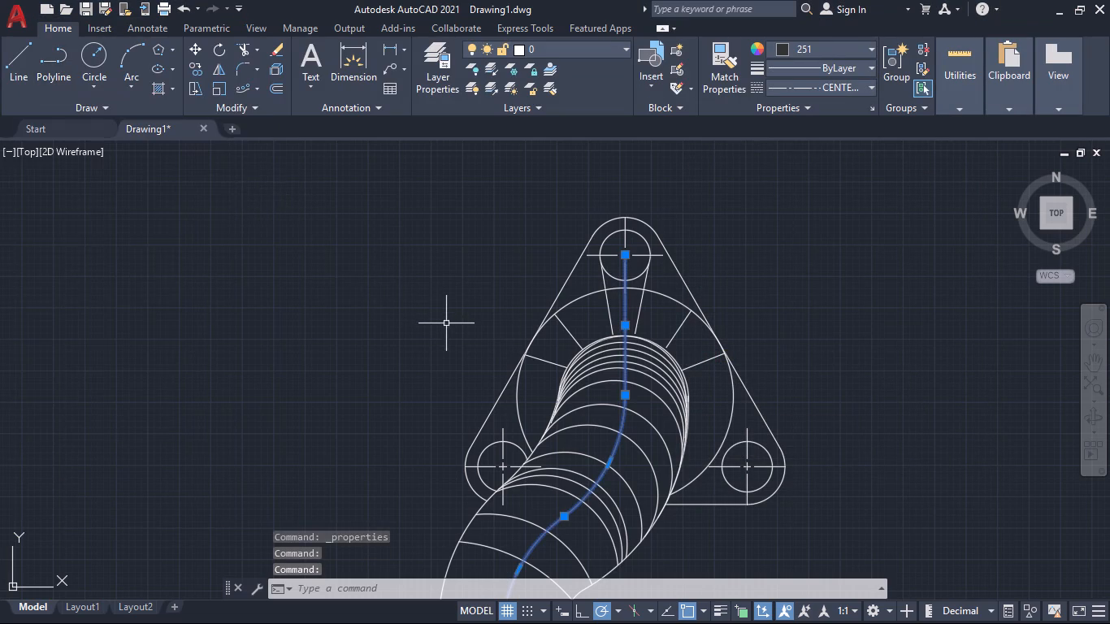
scroll(446, 329, down, 1)
middle_drag(423, 327, 391, 310)
key(Escape)
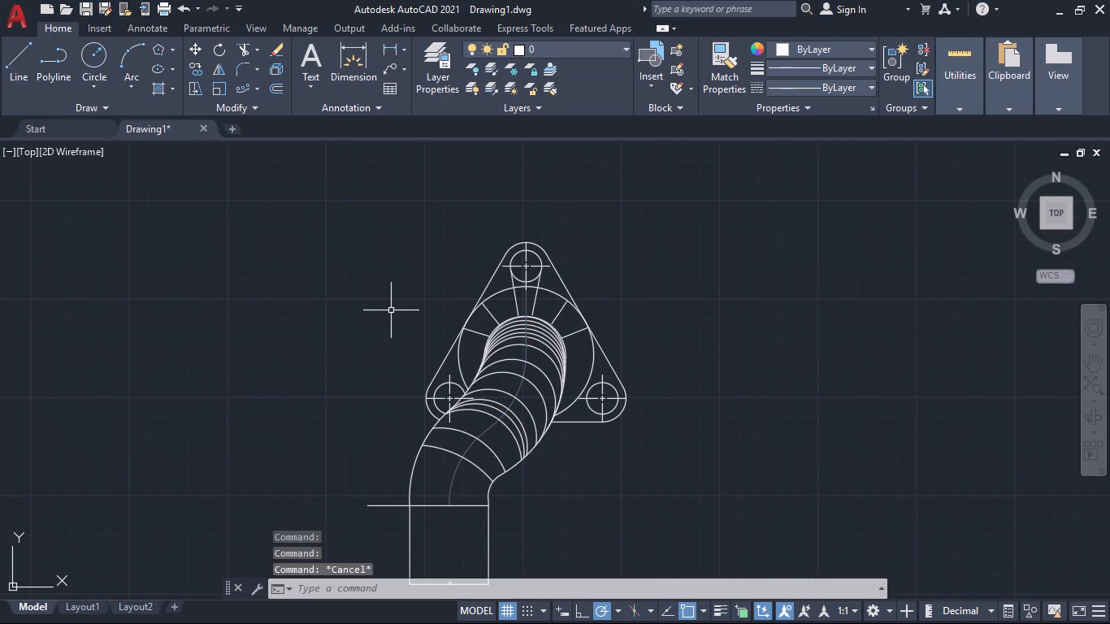
Load the ACAD_ISO02W100 and ACAD_ISO03W100 linetypes from acad.lin into the drawing.
scroll(492, 391, up, 4)
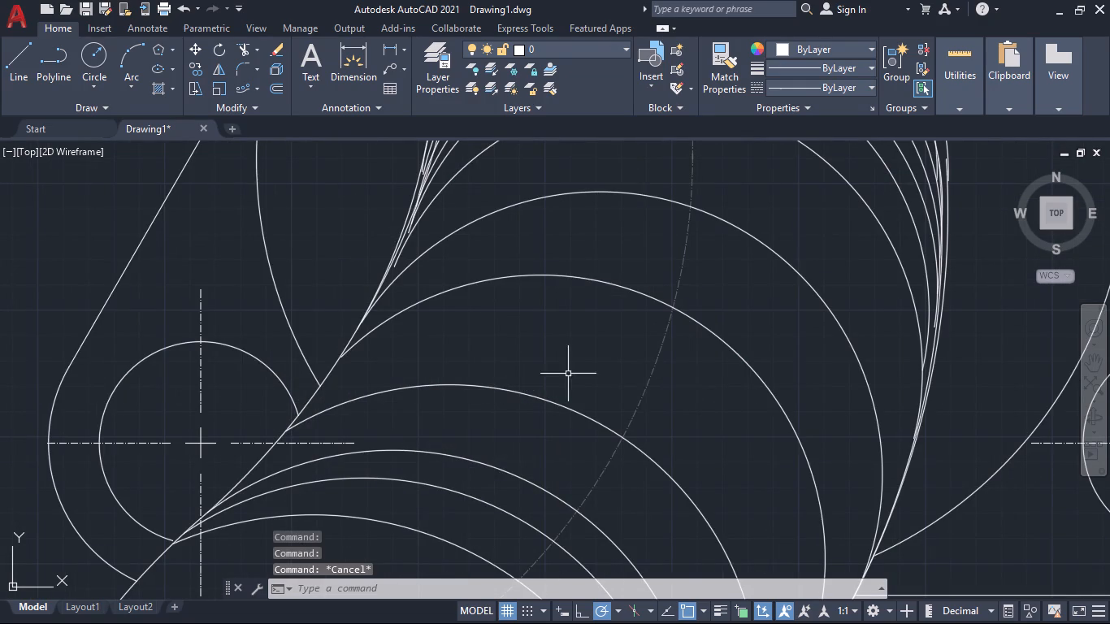
middle_drag(582, 366, 509, 358)
scroll(509, 361, down, 1)
scroll(581, 394, down, 1)
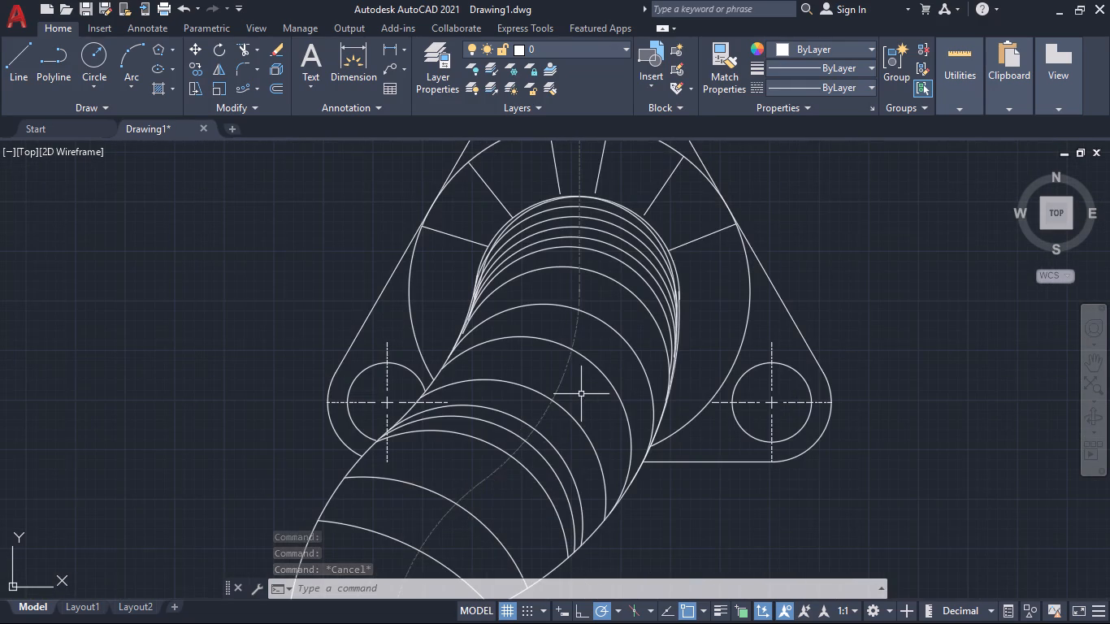
middle_drag(584, 397, 564, 396)
scroll(563, 396, down, 1)
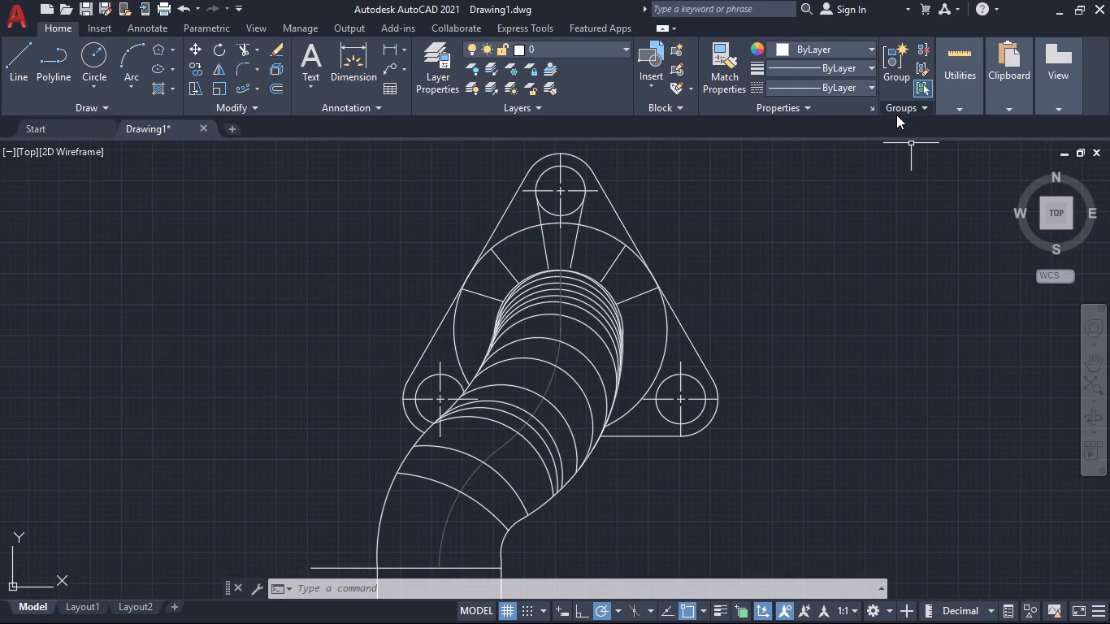
click(861, 89)
click(818, 193)
click(659, 159)
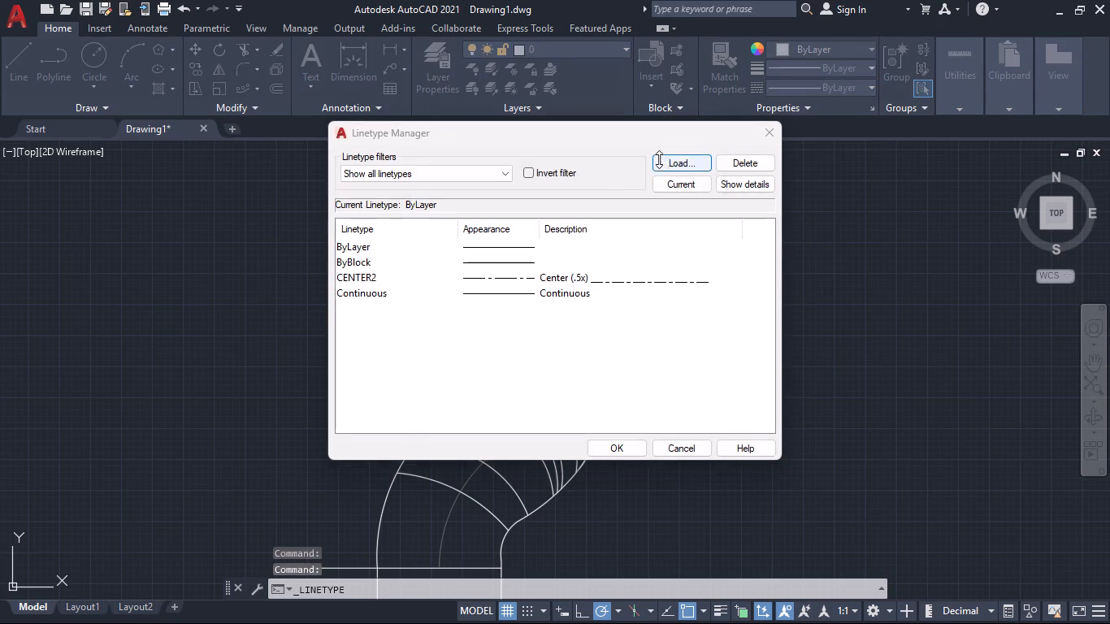
click(577, 266)
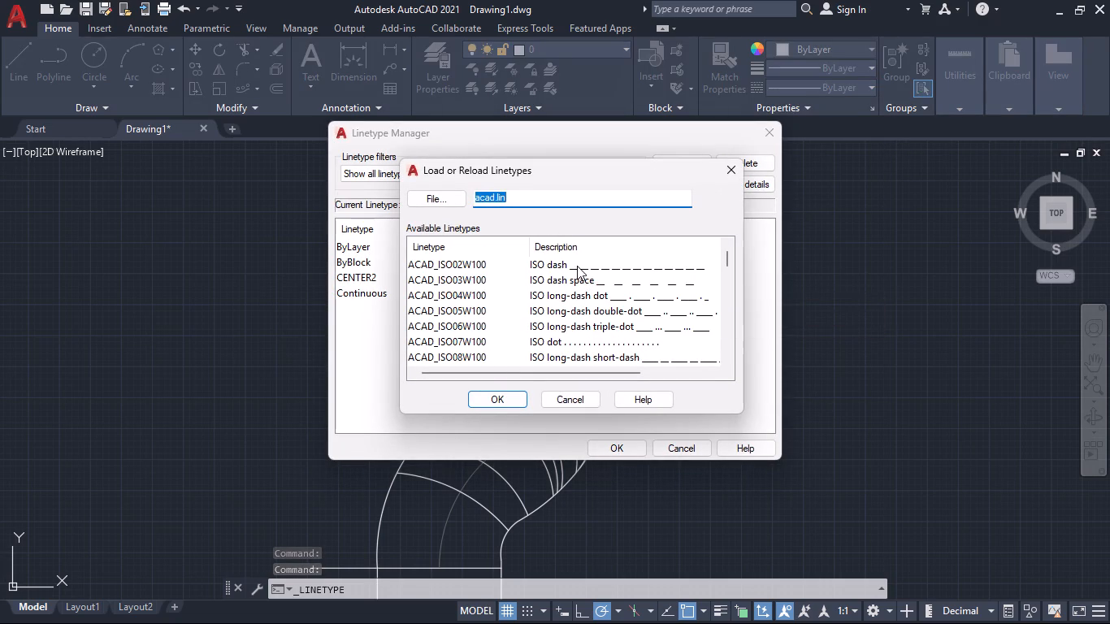
double_click(579, 270)
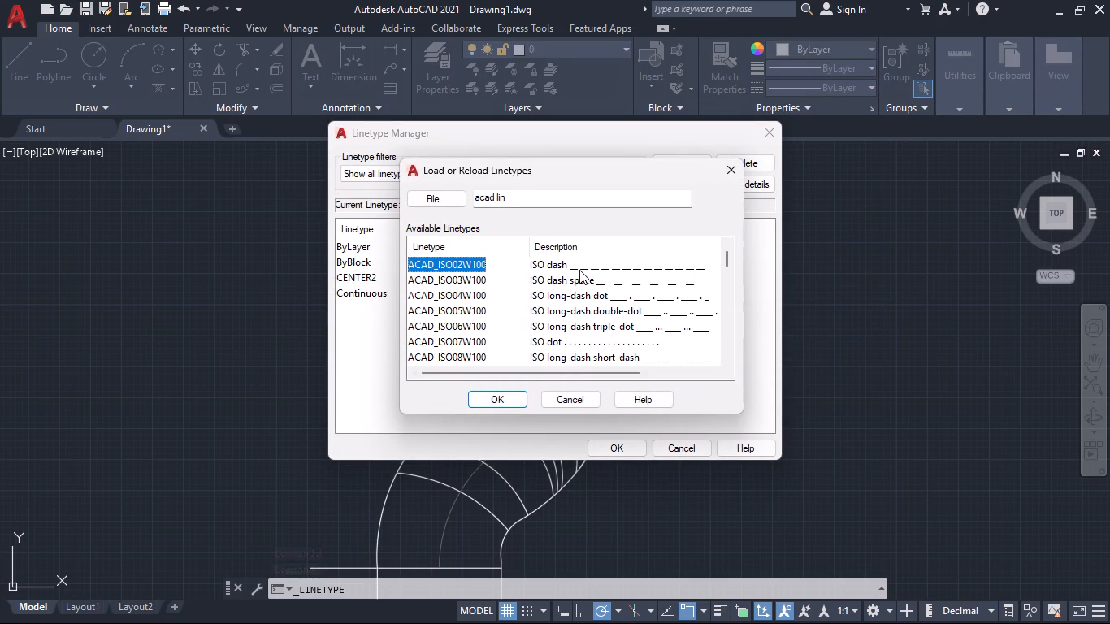
click(668, 162)
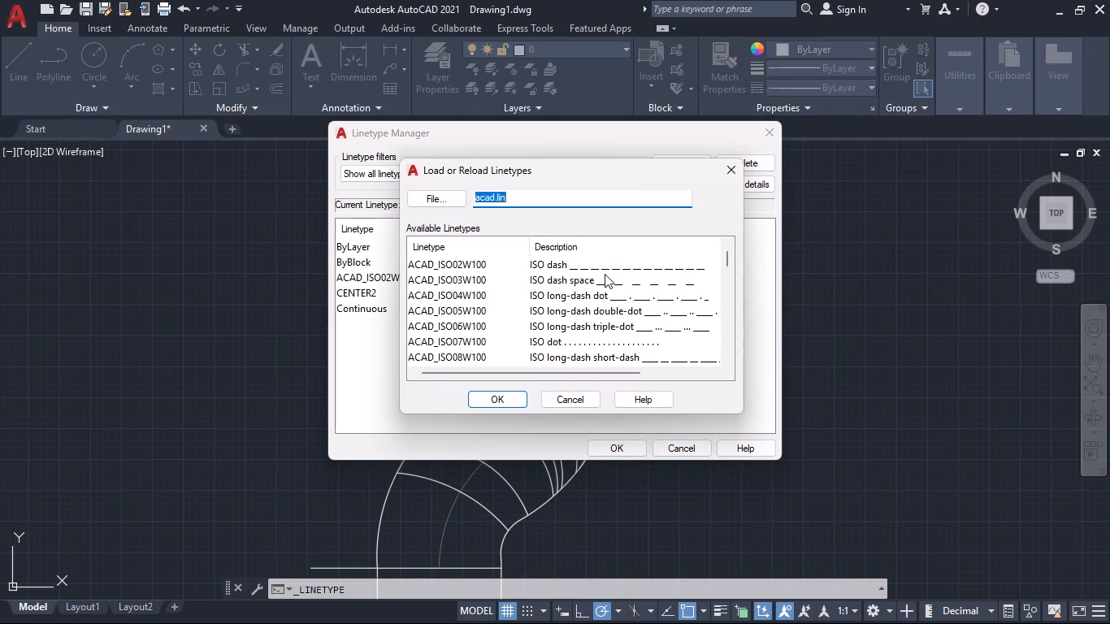
double_click(600, 279)
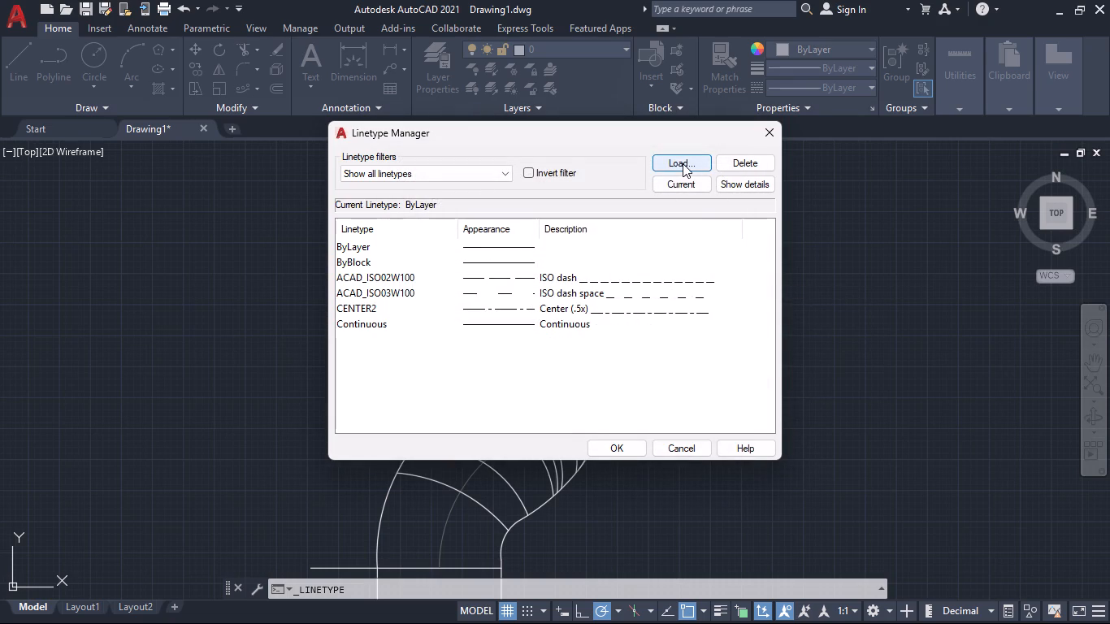
Load the CENTERX2 linetype from acad.lin.
click(683, 163)
scroll(579, 331, down, 4)
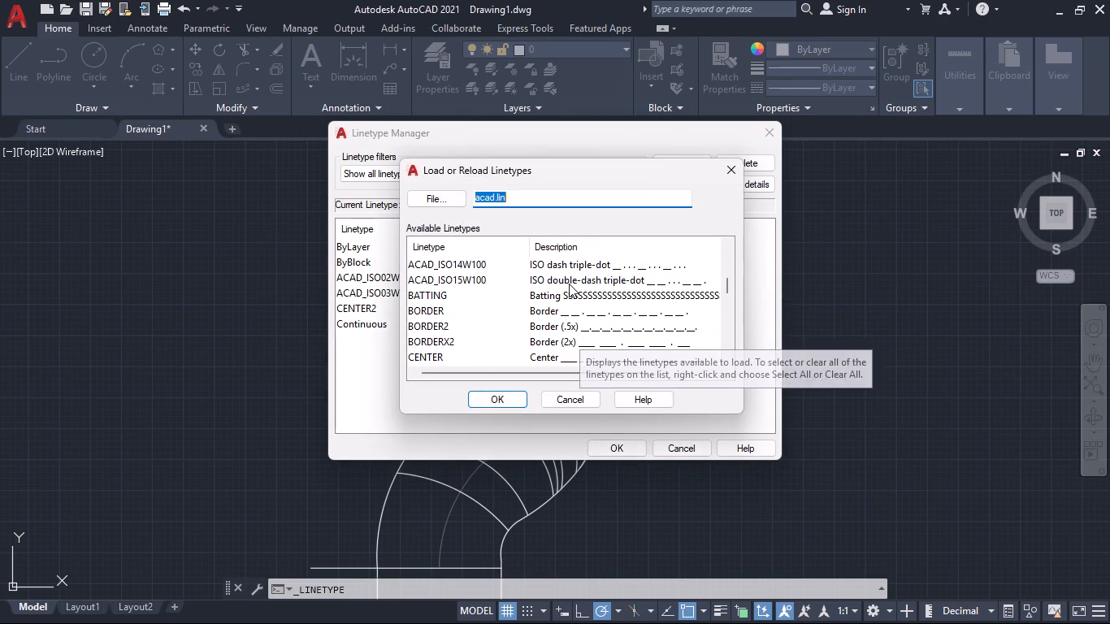
scroll(561, 330, down, 1)
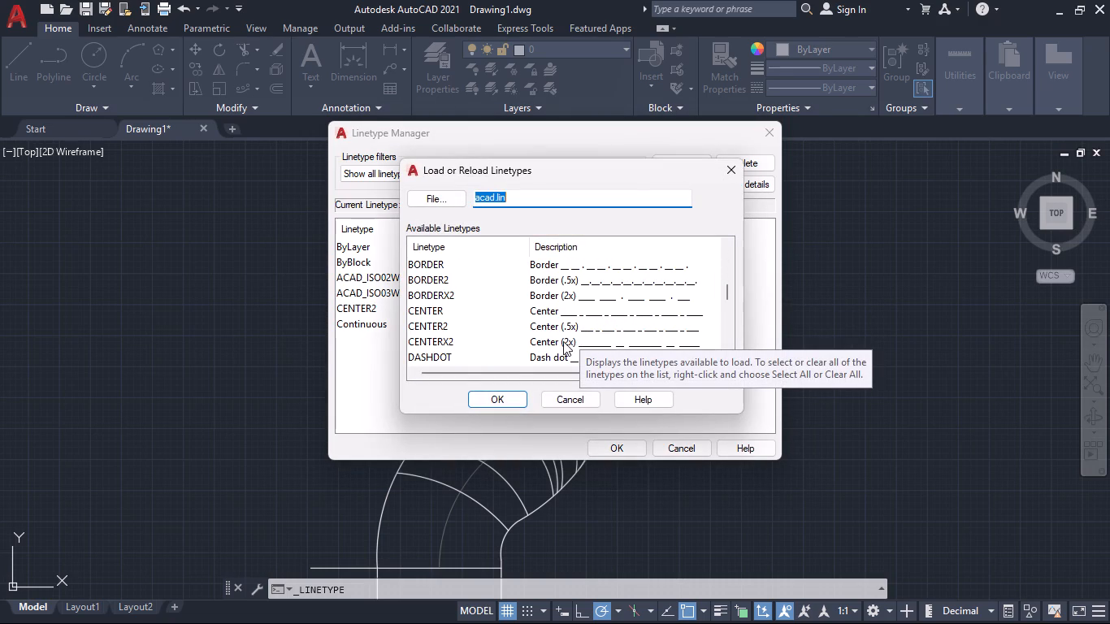
double_click(562, 340)
Look through the available acad.lin linetypes, comparing the ISO, center, dash-dot, dashed and divide patterns.
click(676, 161)
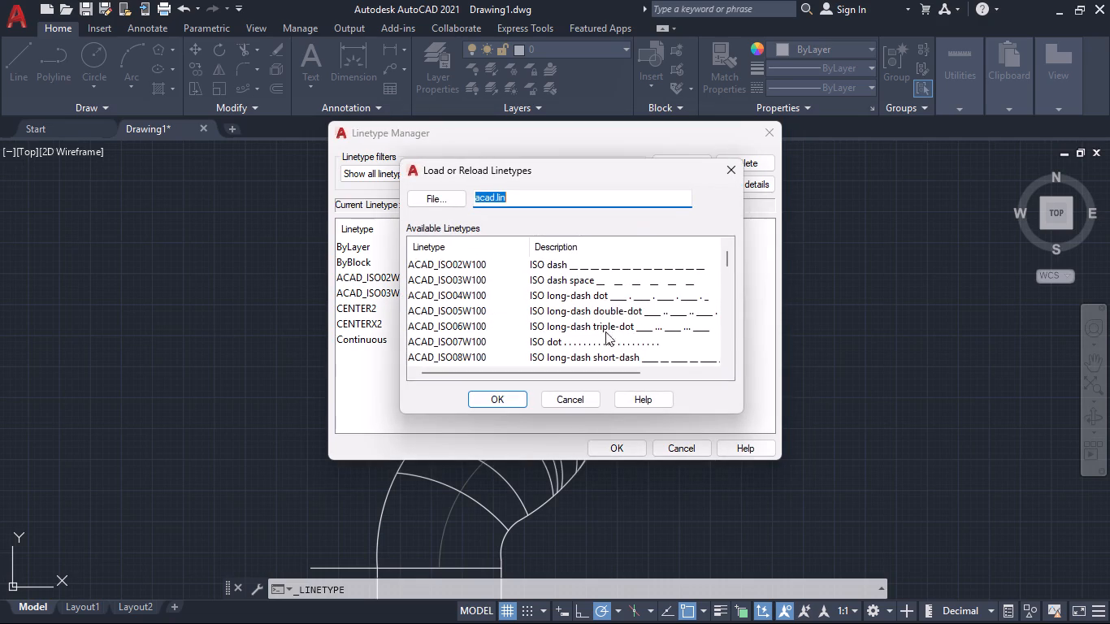
scroll(576, 316, down, 6)
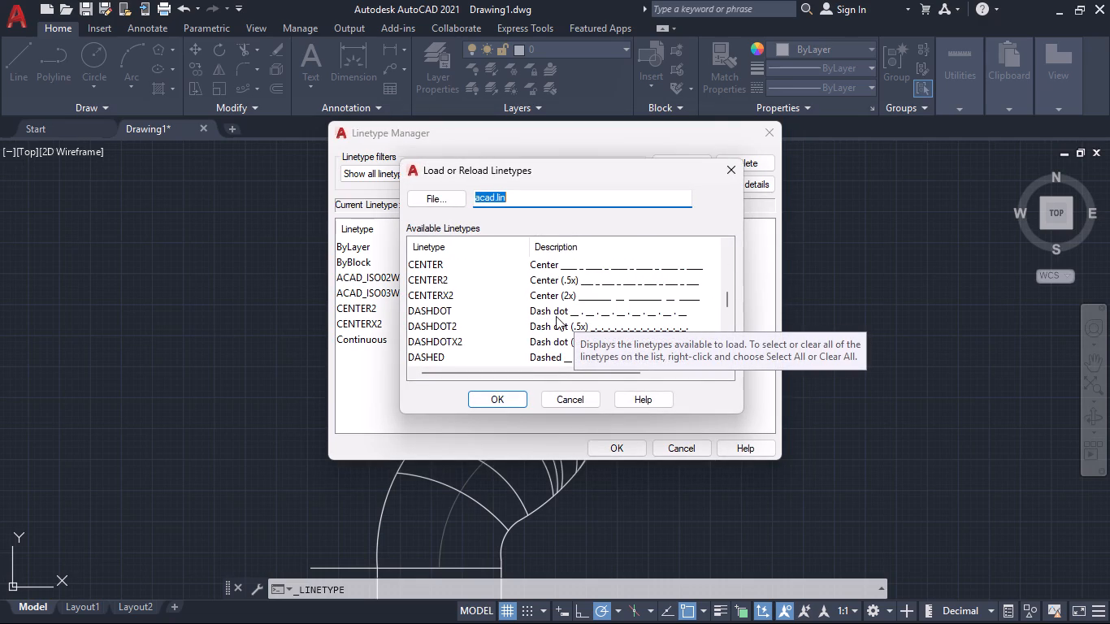
scroll(556, 320, down, 2)
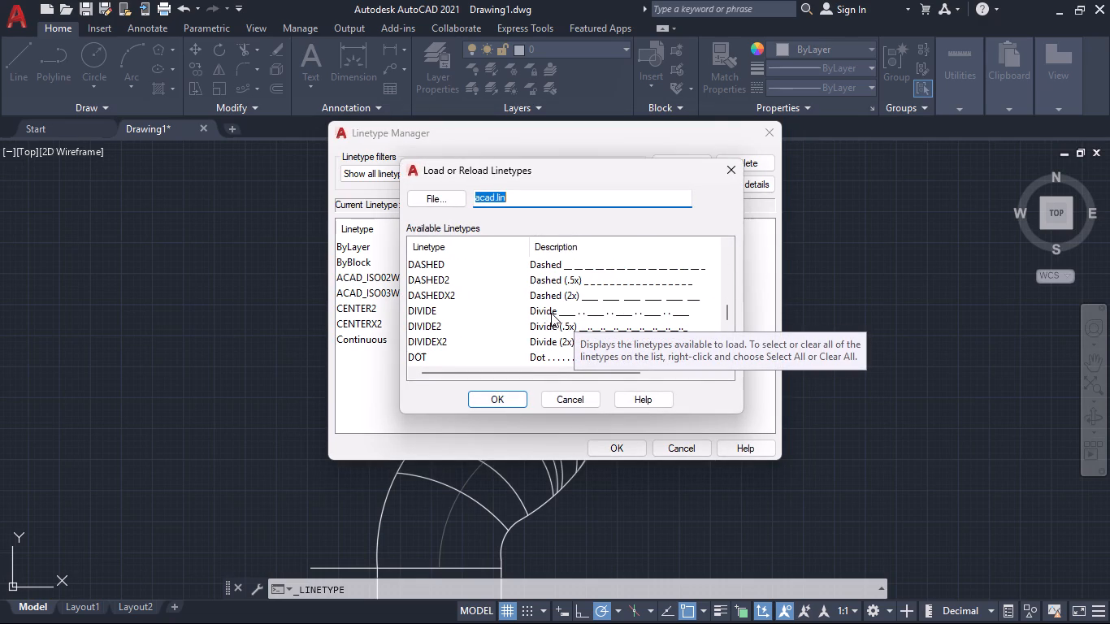
scroll(558, 305, up, 5)
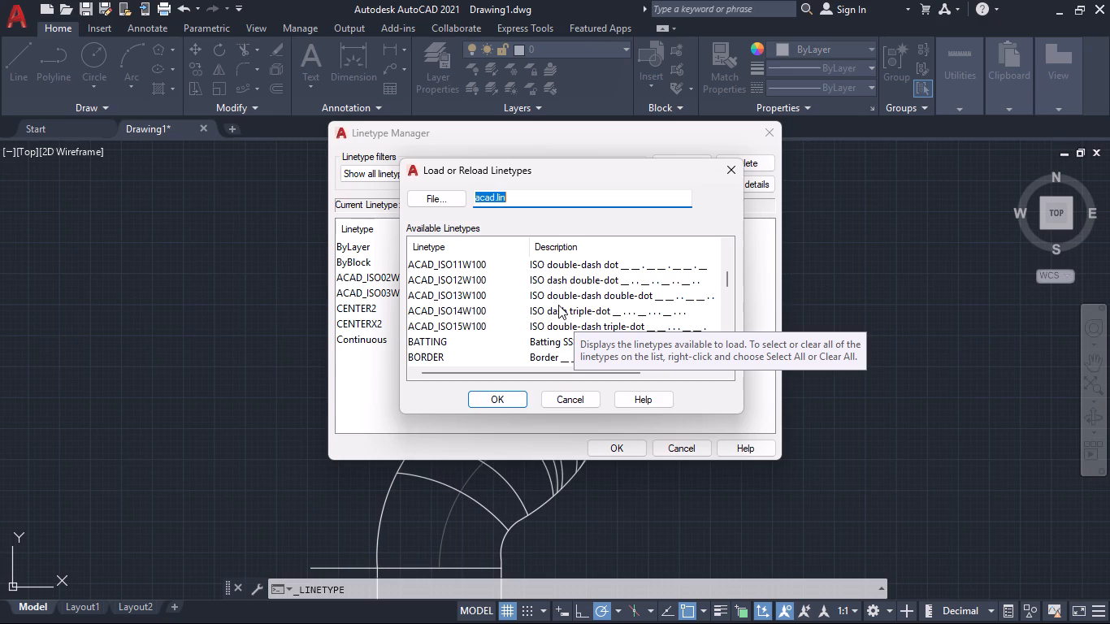
scroll(558, 305, up, 5)
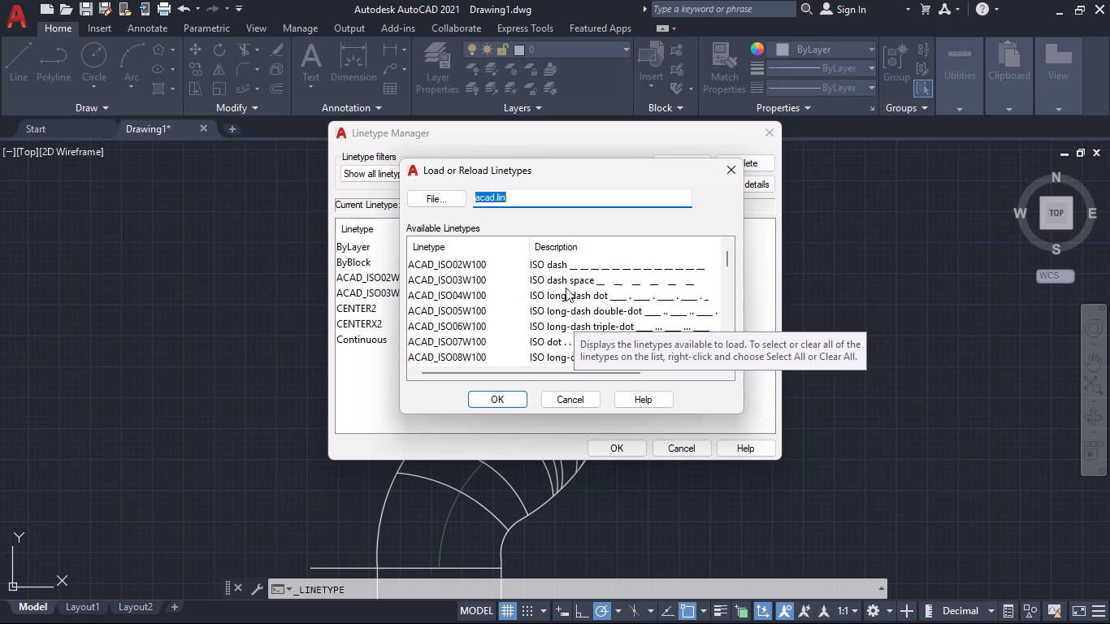
scroll(570, 272, down, 3)
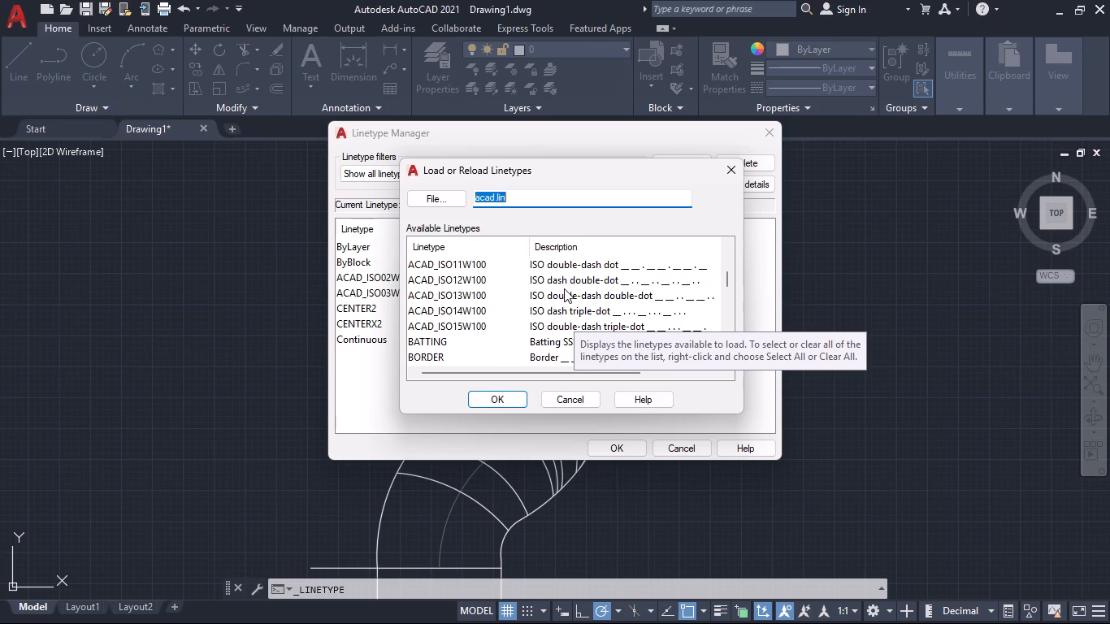
scroll(570, 287, down, 3)
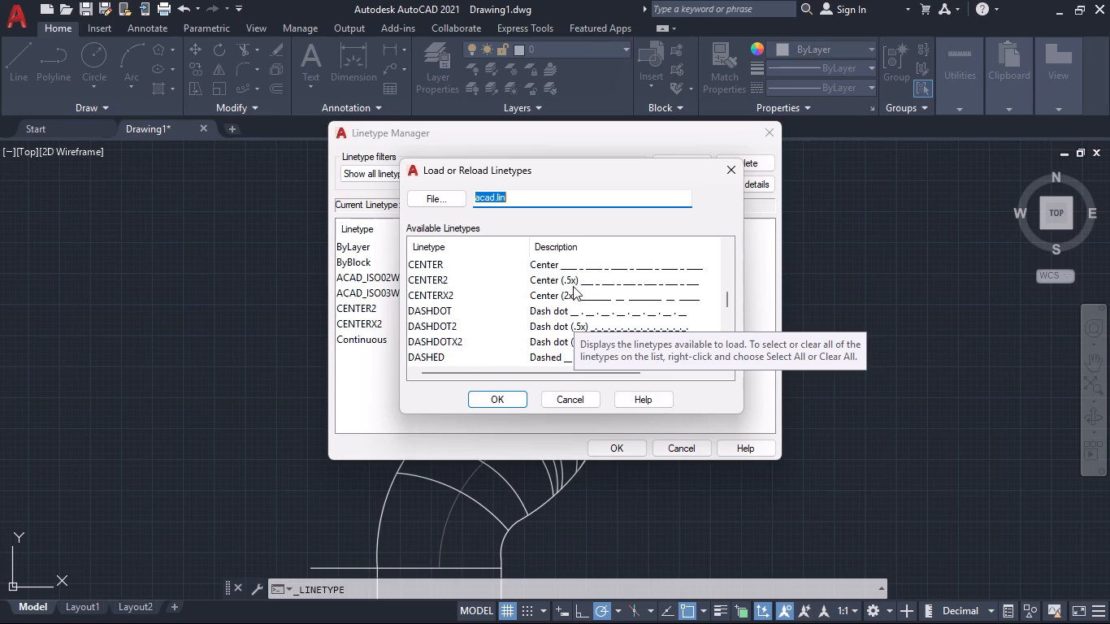
Load the DASHEDX2 linetype from acad.lin.
double_click(543, 295)
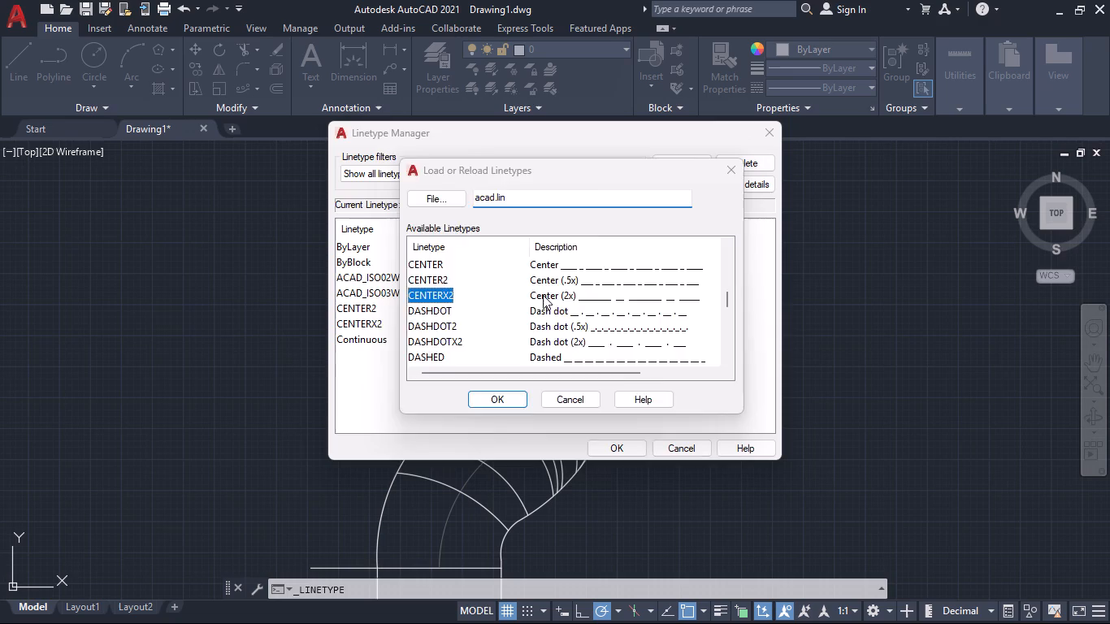
click(731, 294)
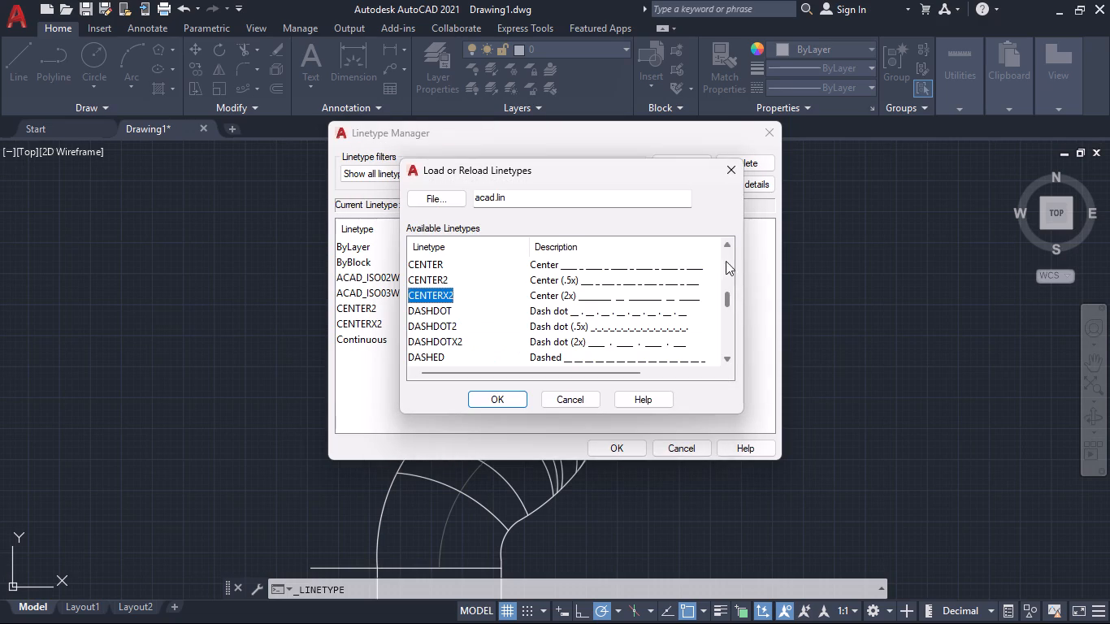
scroll(568, 320, down, 1)
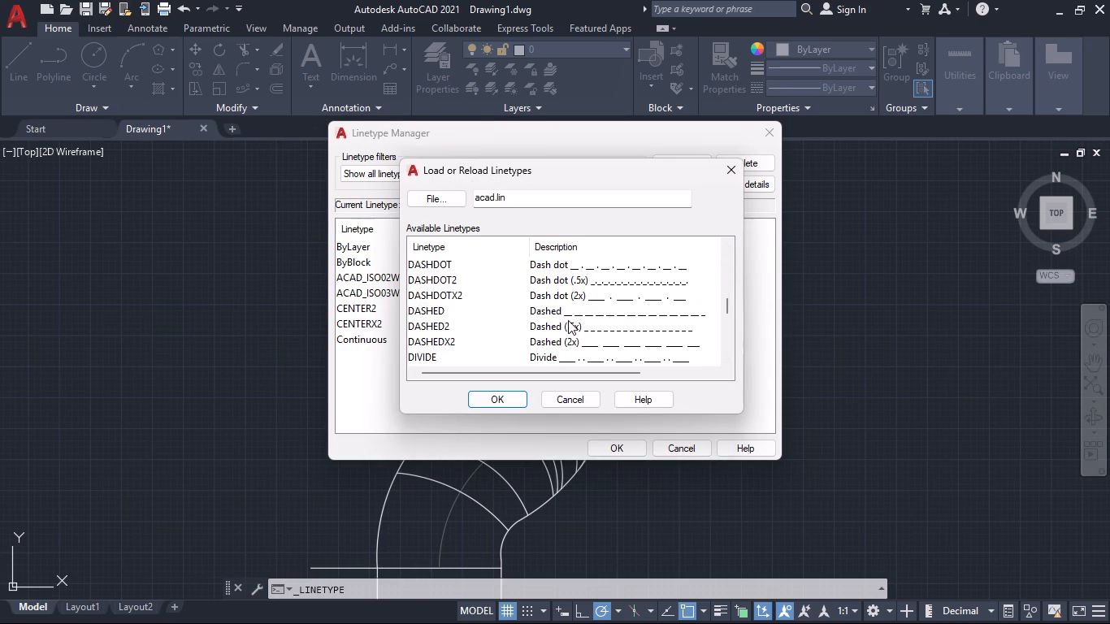
scroll(568, 320, down, 1)
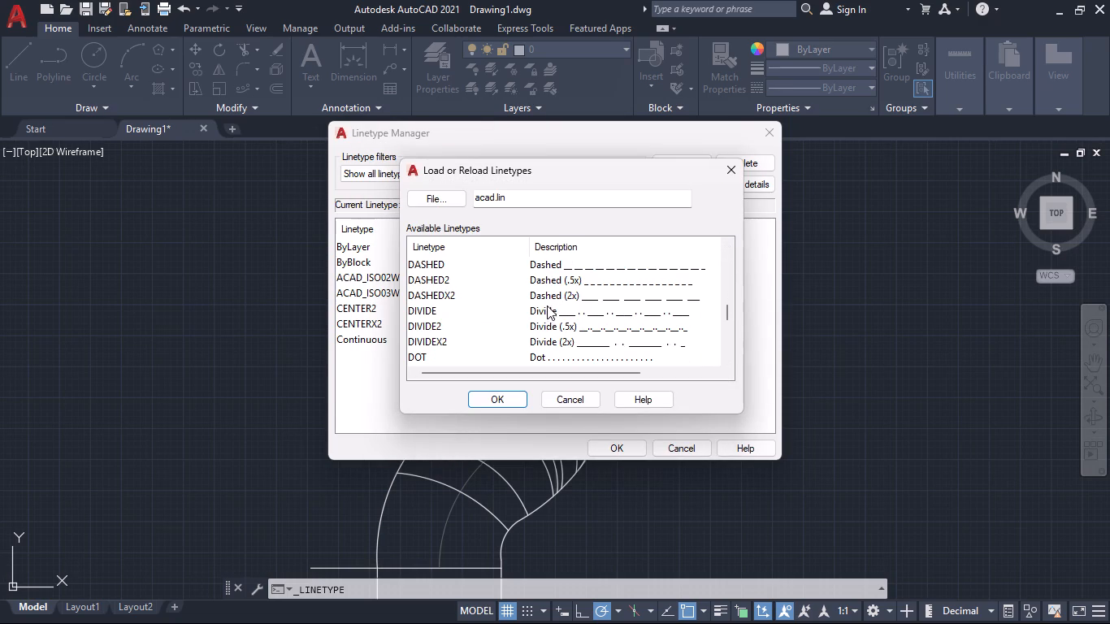
scroll(545, 310, up, 1)
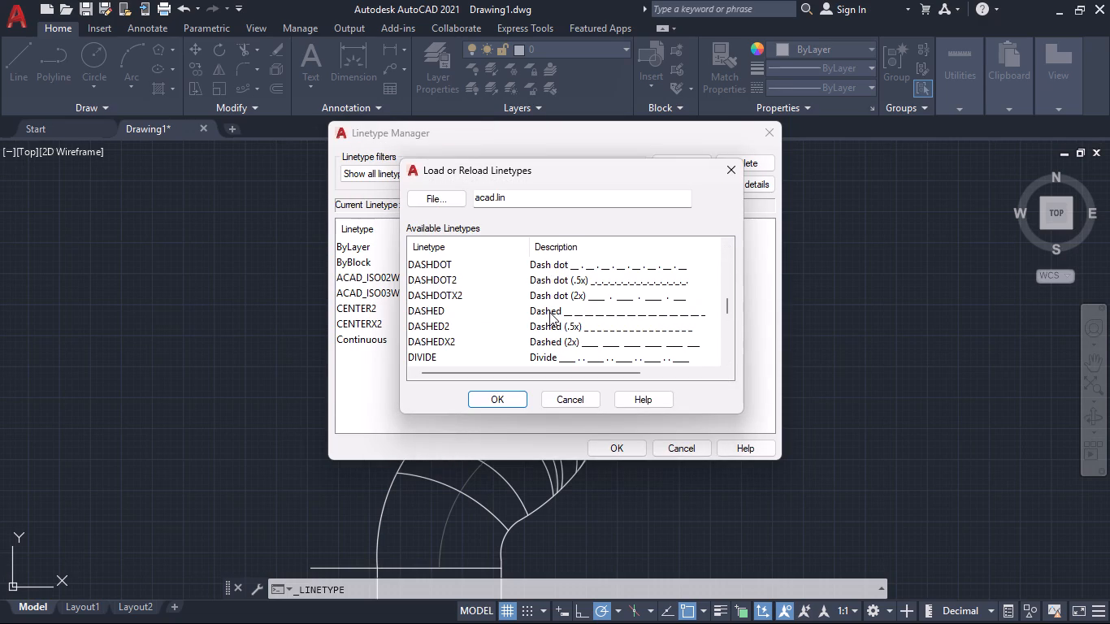
double_click(544, 336)
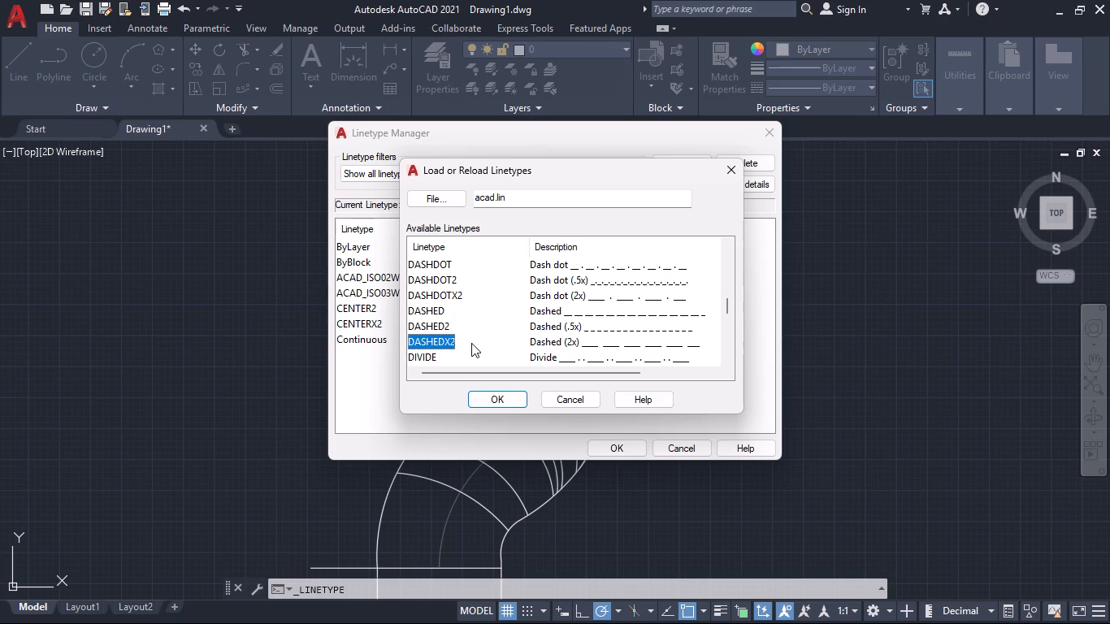
double_click(553, 338)
click(508, 402)
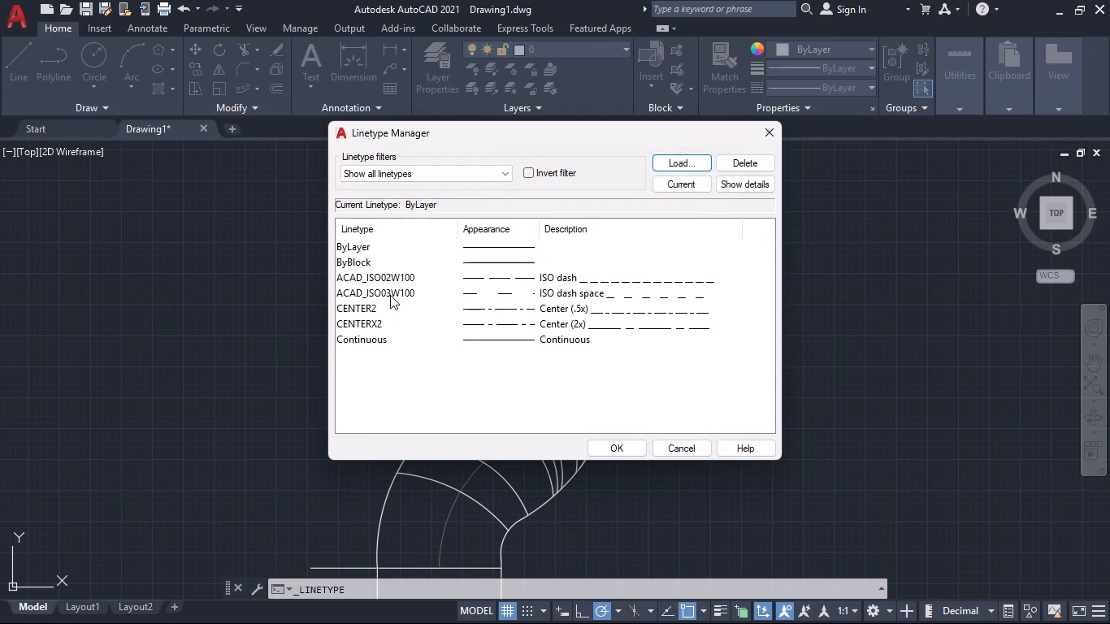
Load the DASHDOTX2 linetype, accept the loaded linetype list and cancel reloading CENTERX2.
scroll(409, 323, up, 3)
click(687, 164)
scroll(523, 323, down, 5)
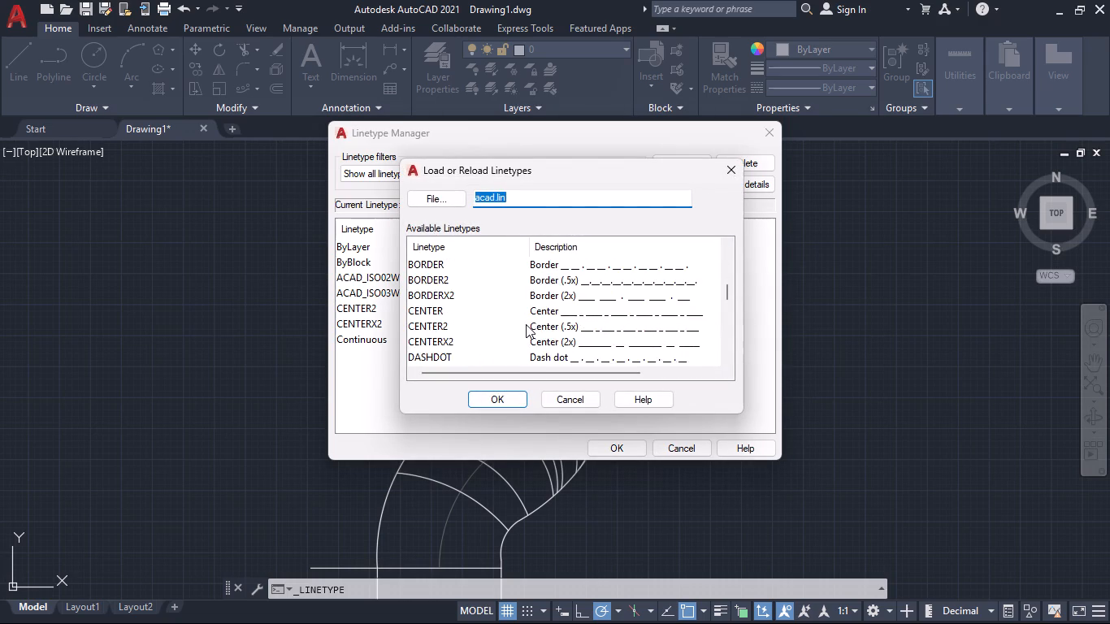
scroll(550, 313, up, 3)
scroll(550, 313, down, 4)
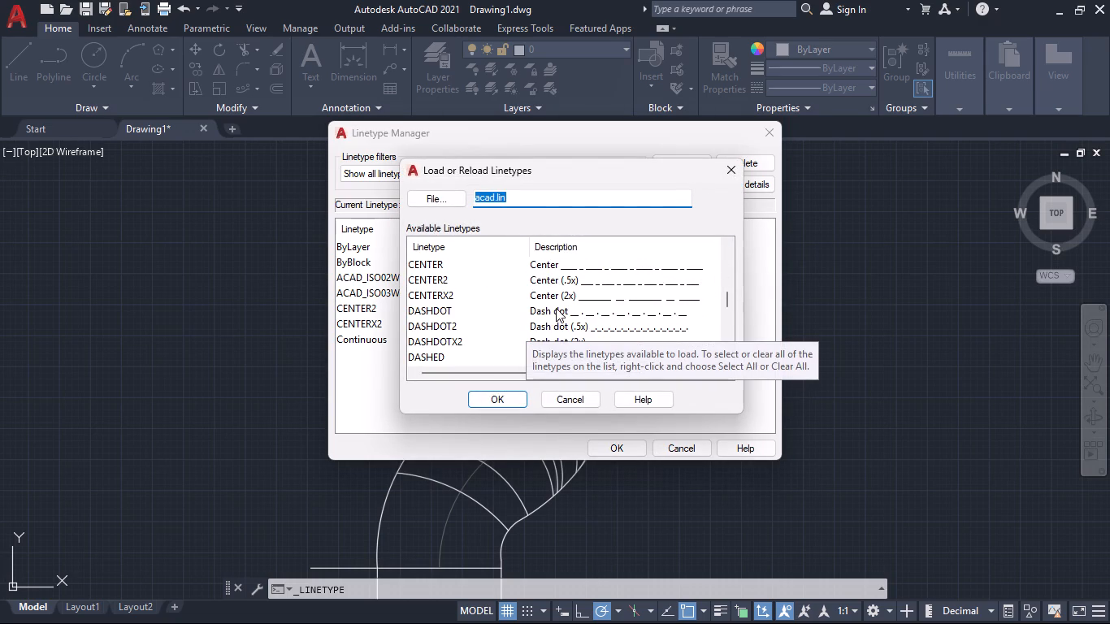
scroll(556, 308, down, 1)
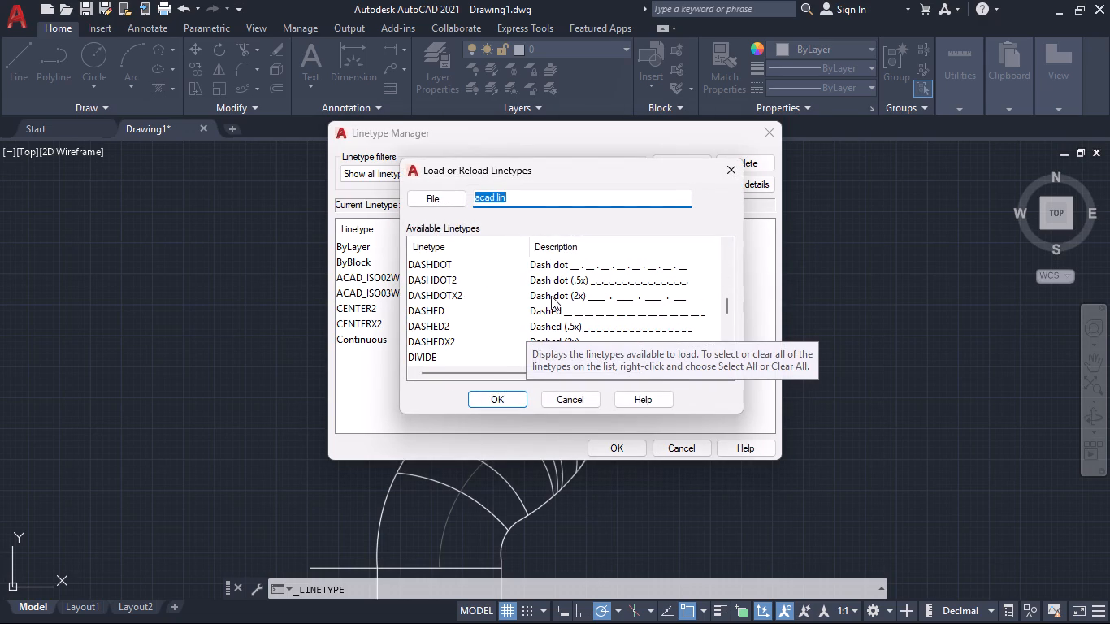
double_click(551, 296)
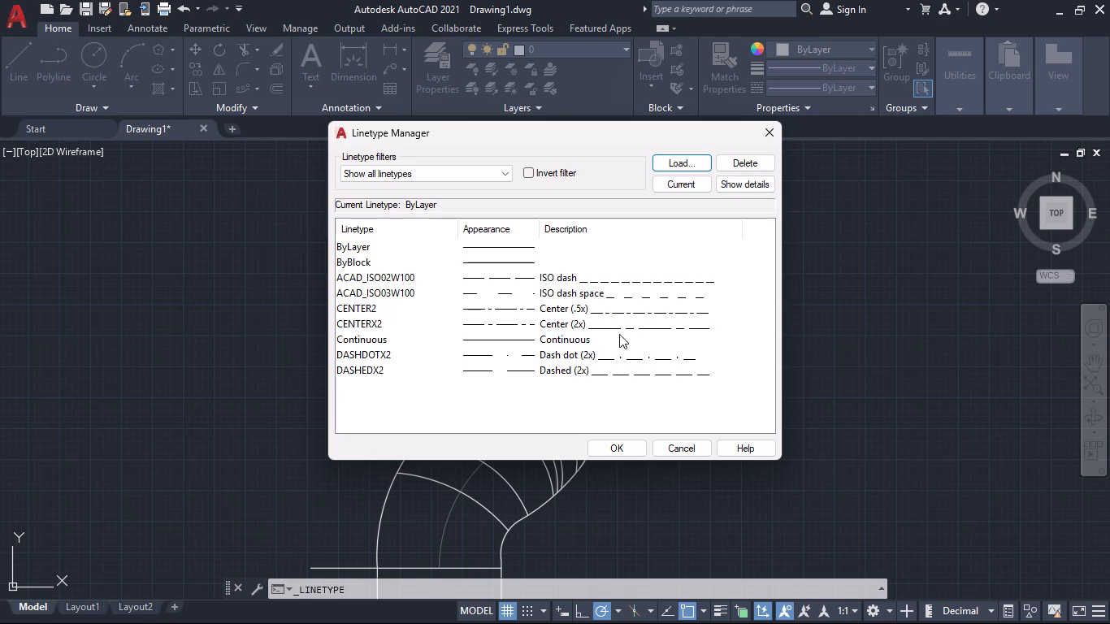
click(616, 448)
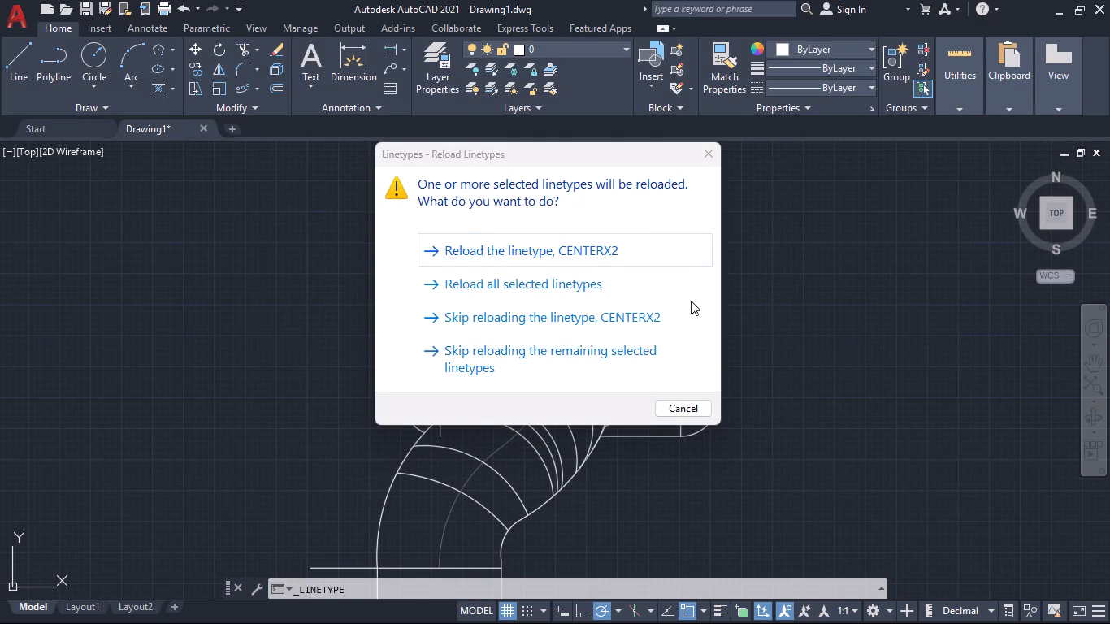
click(703, 404)
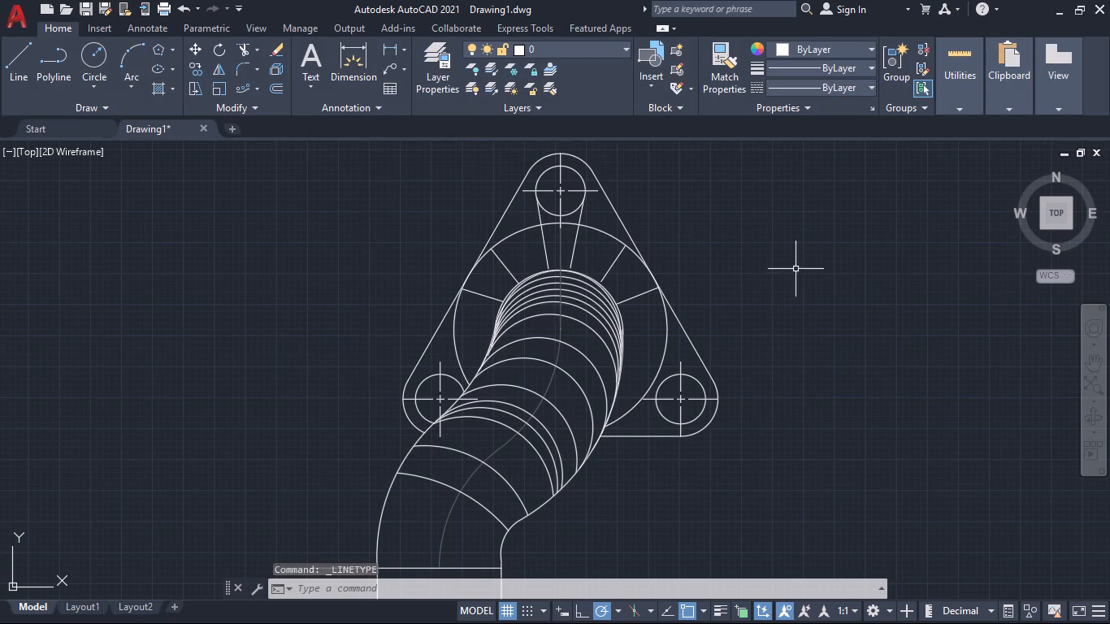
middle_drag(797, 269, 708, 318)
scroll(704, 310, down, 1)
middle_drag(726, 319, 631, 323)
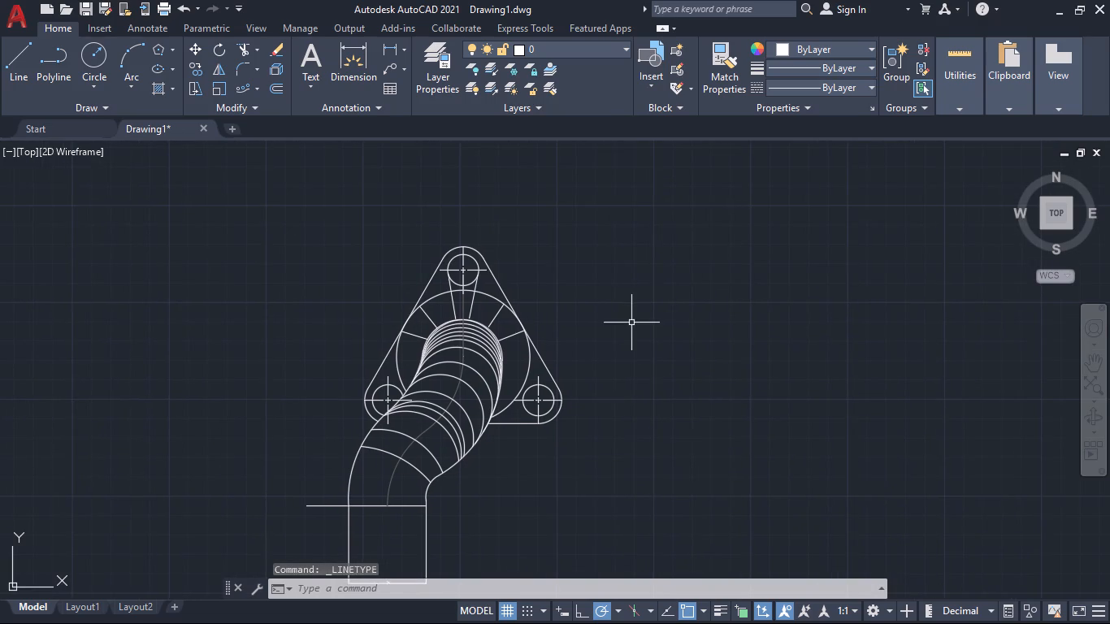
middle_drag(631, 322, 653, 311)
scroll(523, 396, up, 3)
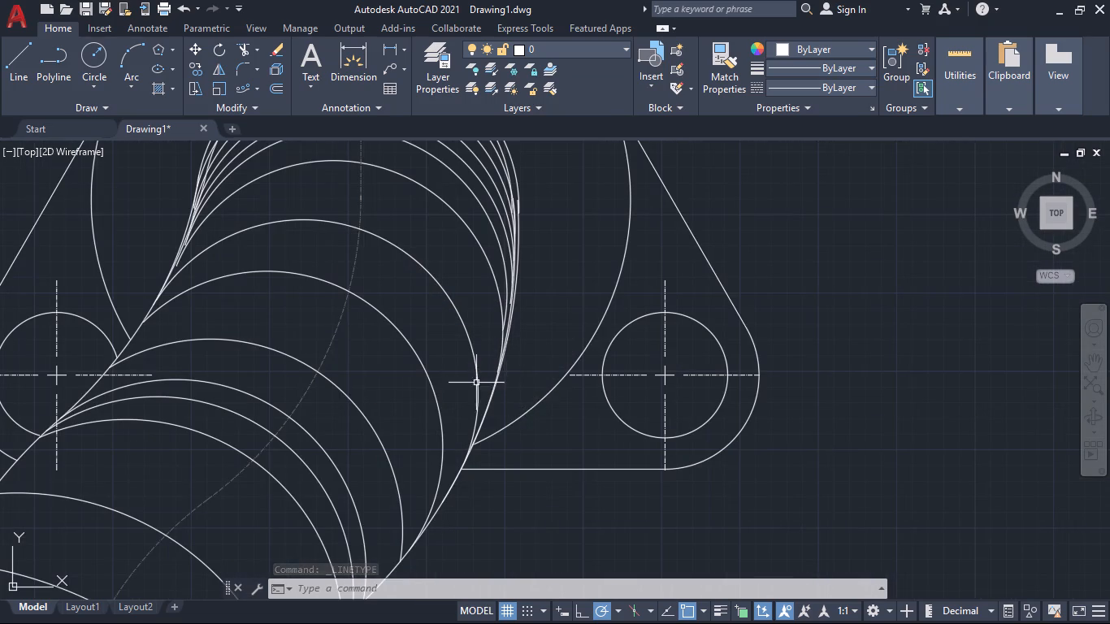
Change the linetype of the pipe's curved centreline and the vertical flange centreline to the first loaded ACAD_ISO dashed linetype.
click(330, 343)
middle_drag(375, 352, 444, 522)
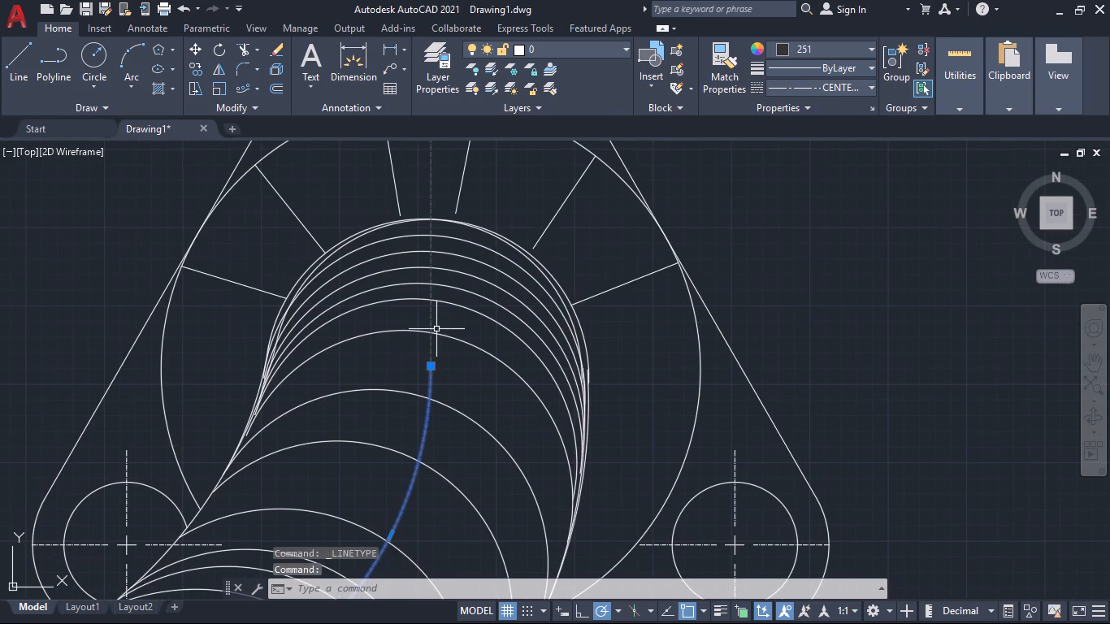
click(432, 318)
scroll(643, 337, down, 3)
middle_drag(722, 330, 747, 347)
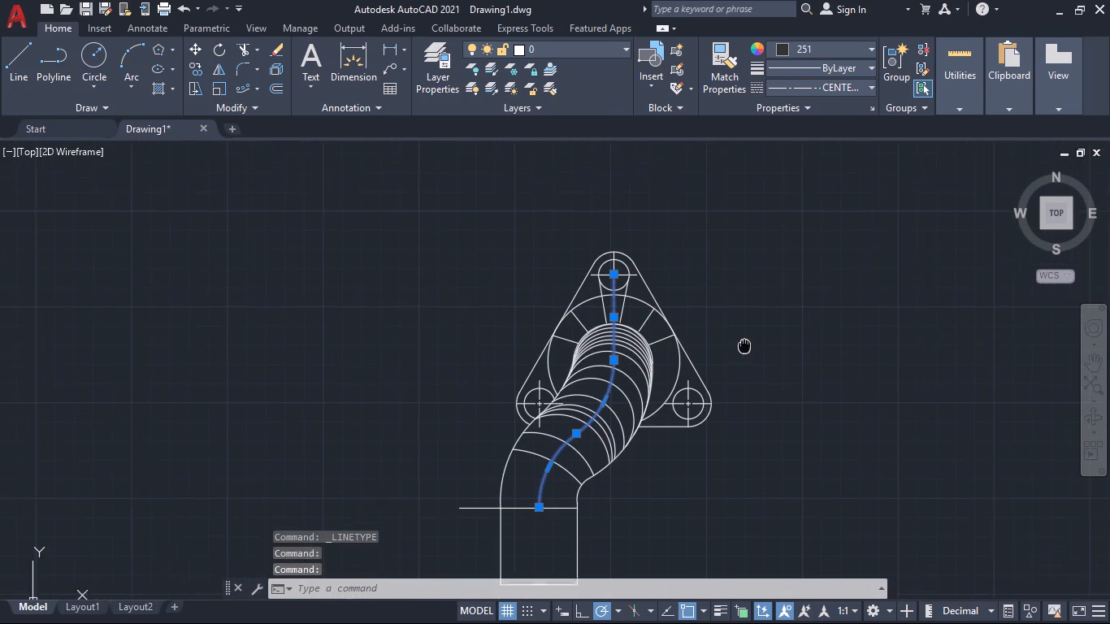
middle_drag(747, 347, 756, 353)
key(ctrl+1)
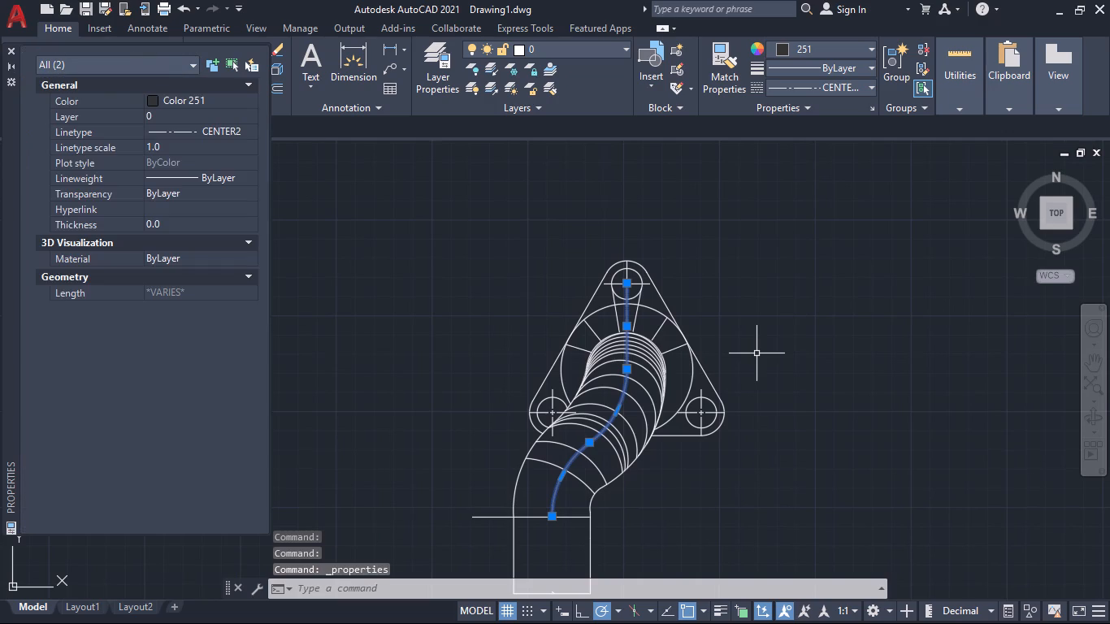
click(235, 128)
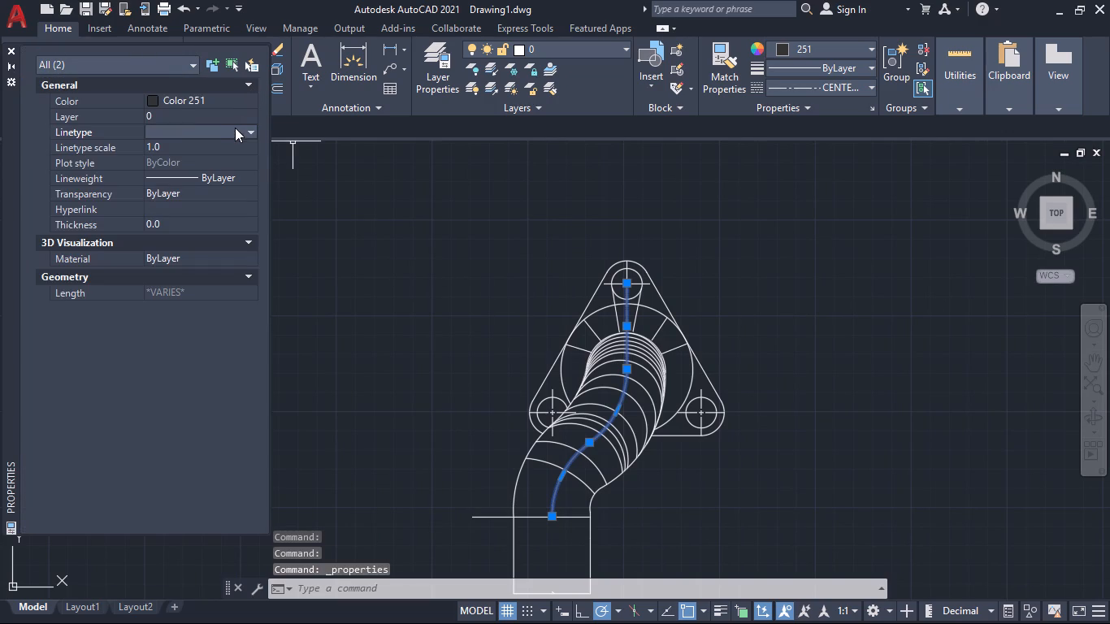
click(246, 132)
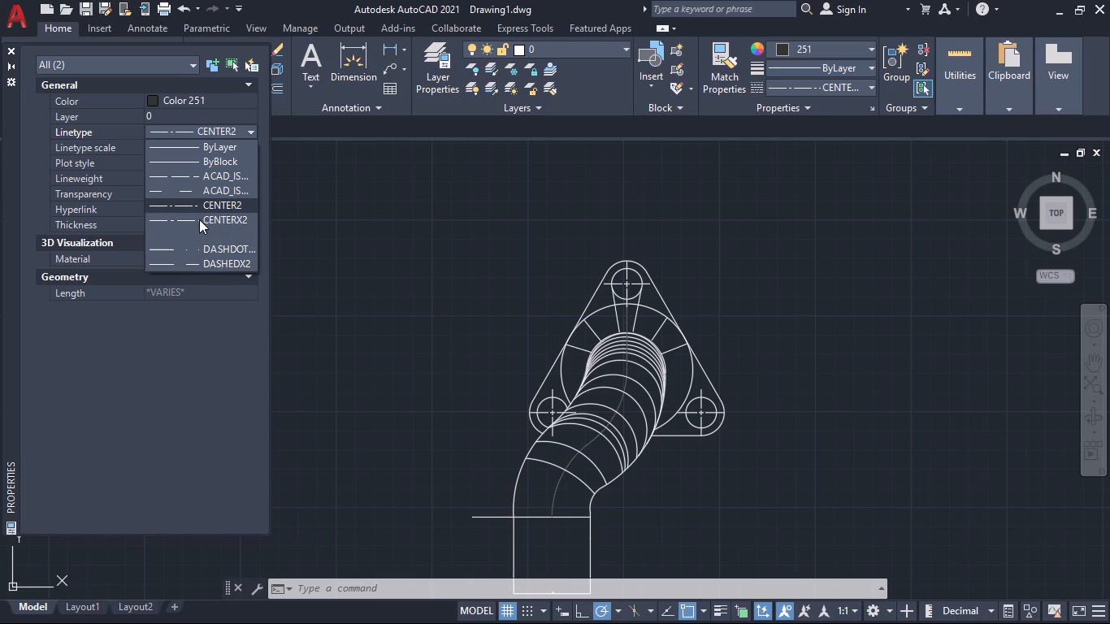
click(208, 178)
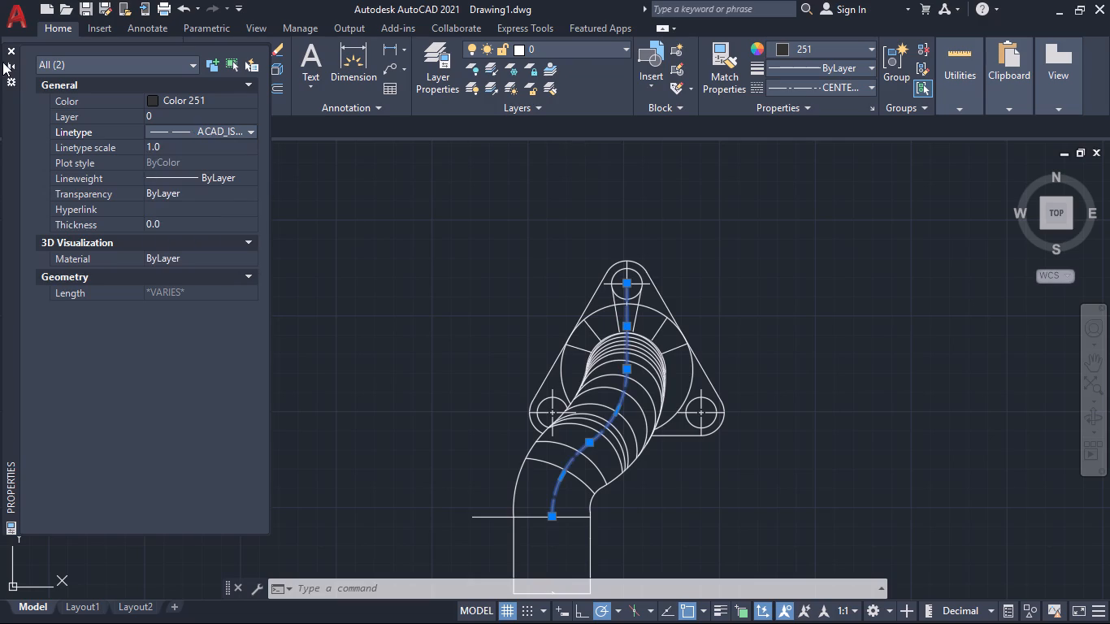
click(8, 50)
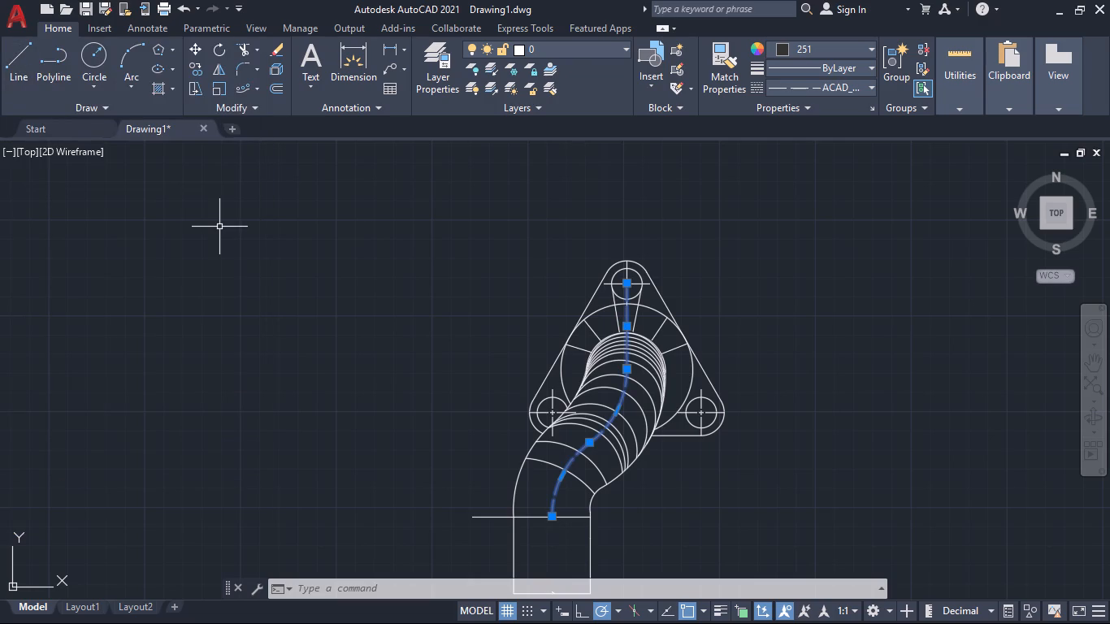
key(Escape)
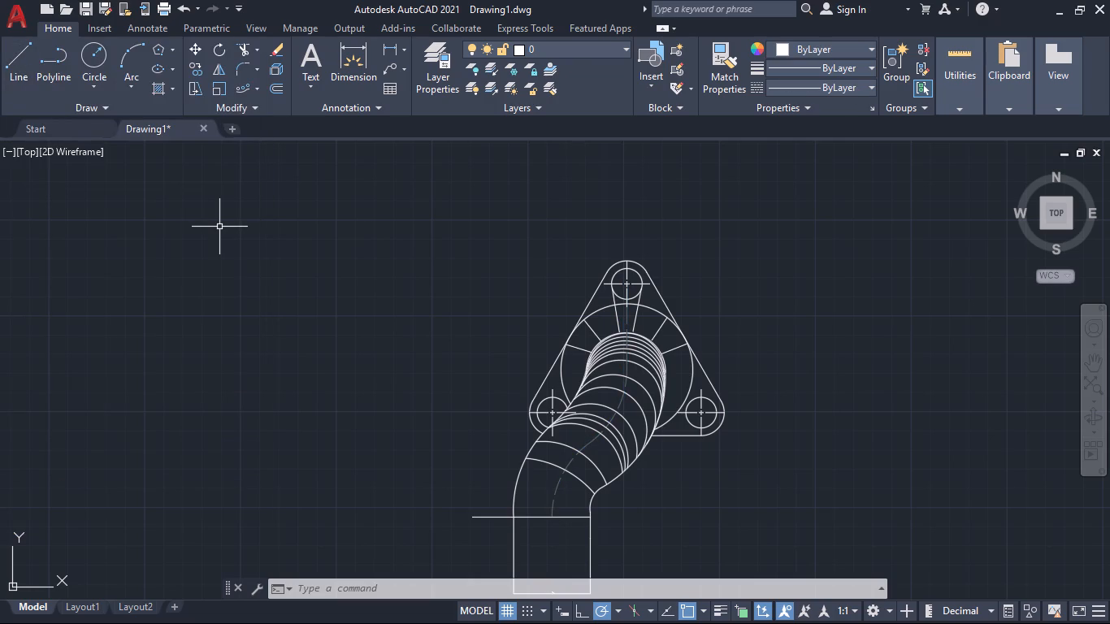
middle_drag(483, 342, 405, 284)
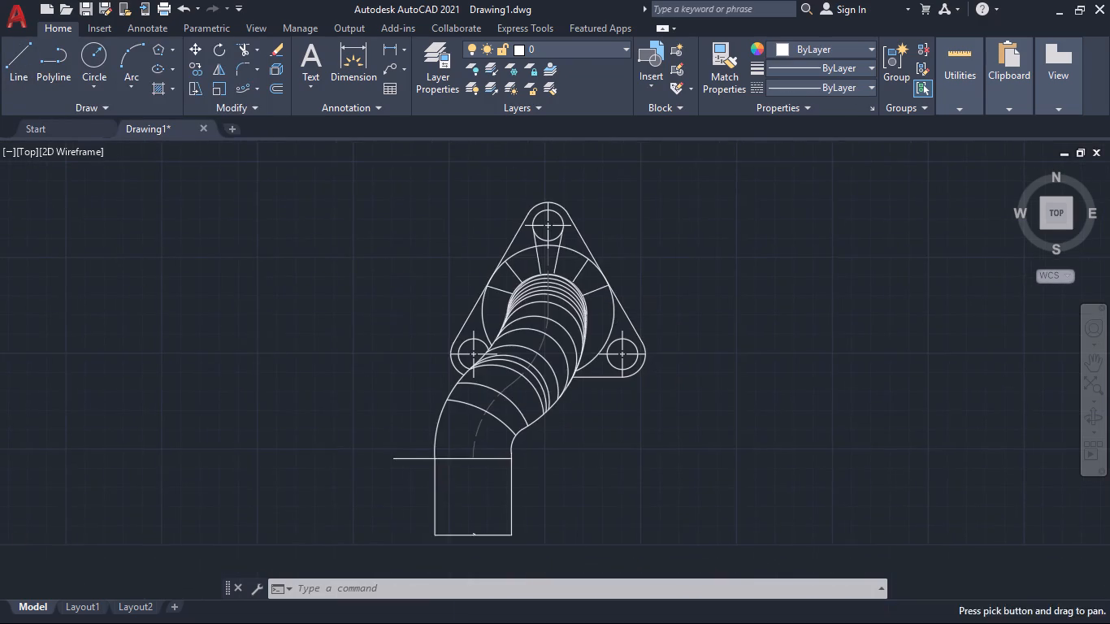
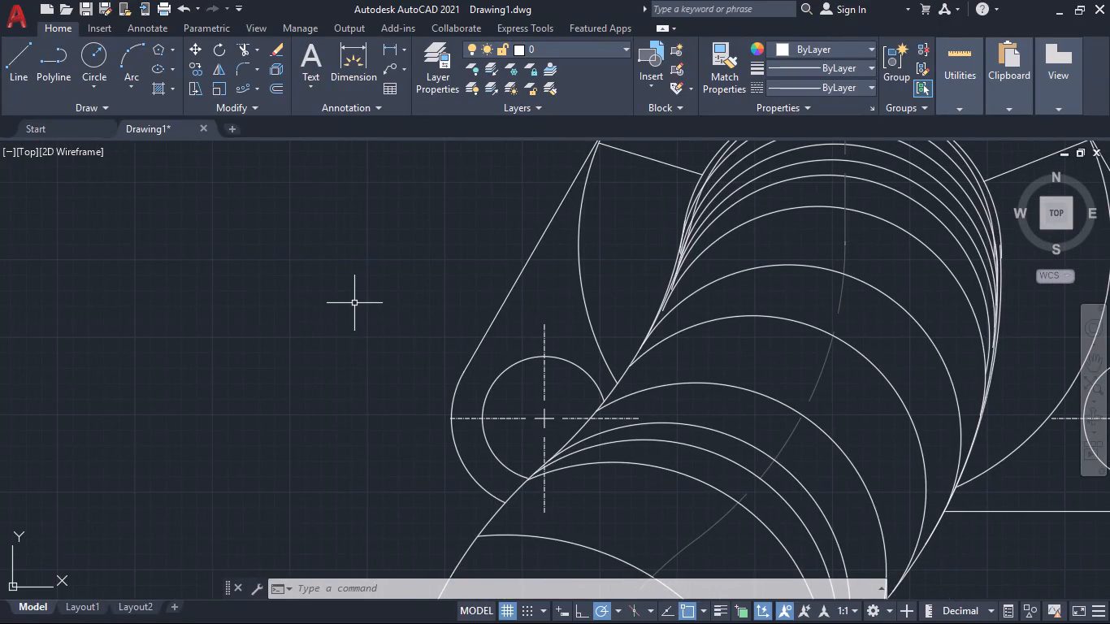
With Ortho on, draw a vertical centreline 50 units down from the midpoint of the pipe's horizontal joint line.
middle_drag(354, 303, 301, 383)
scroll(410, 358, down, 3)
middle_drag(650, 250, 677, 310)
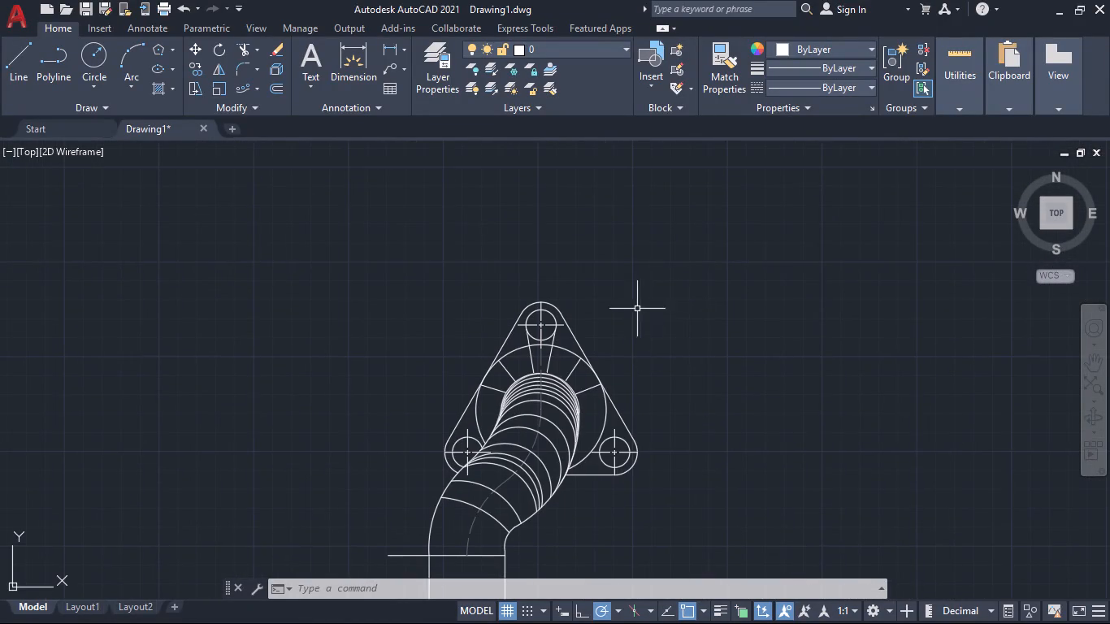
middle_drag(627, 313, 669, 221)
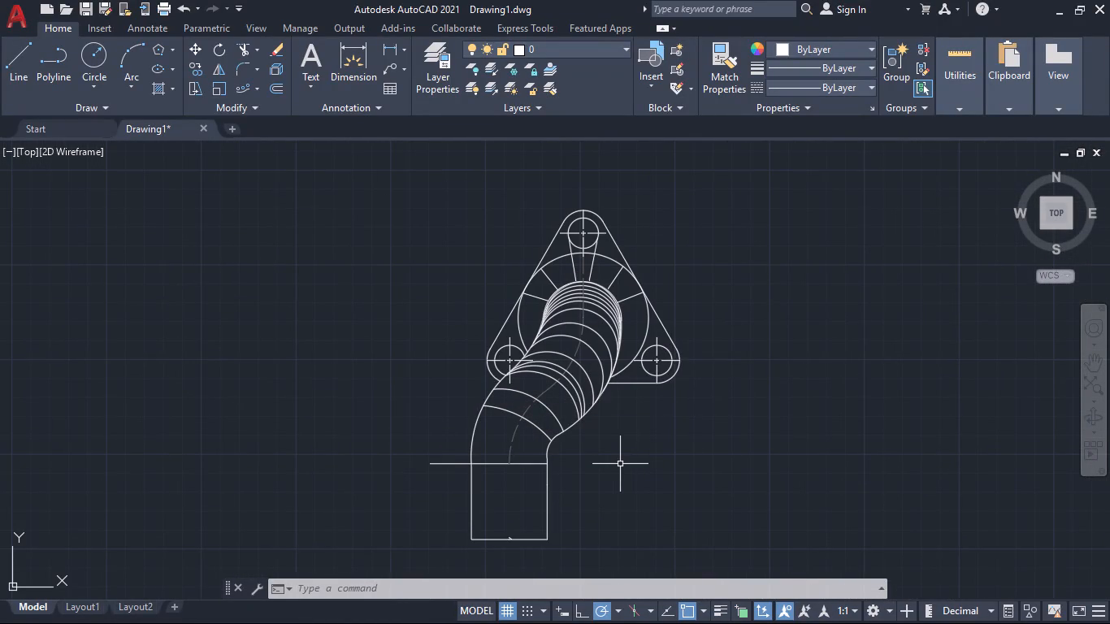
middle_drag(620, 464, 620, 385)
scroll(590, 415, up, 1)
middle_drag(590, 415, 629, 390)
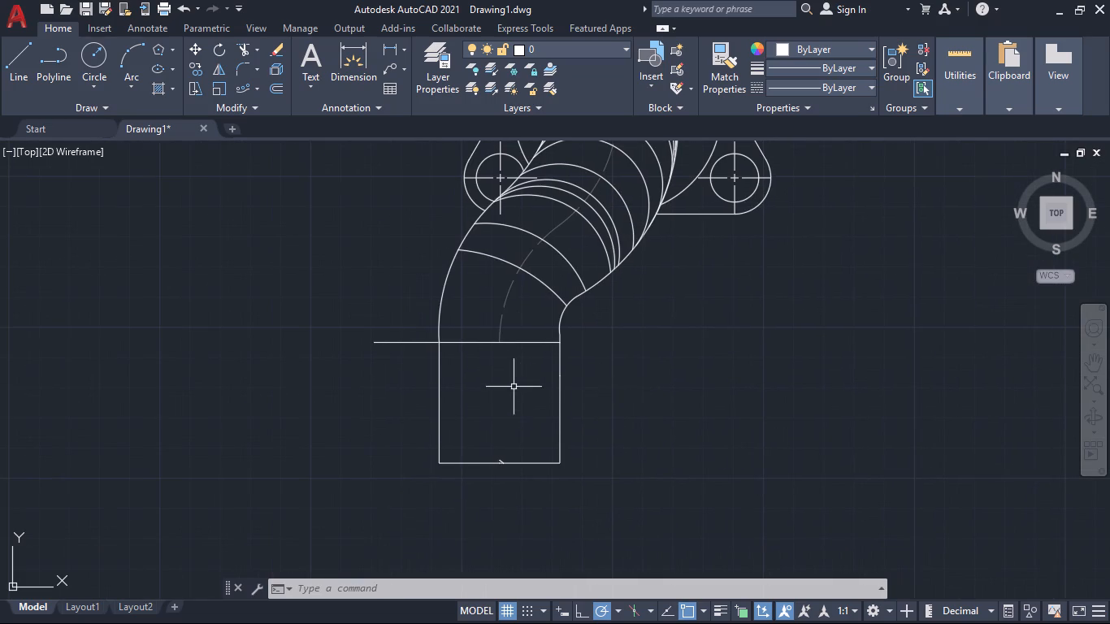
click(22, 59)
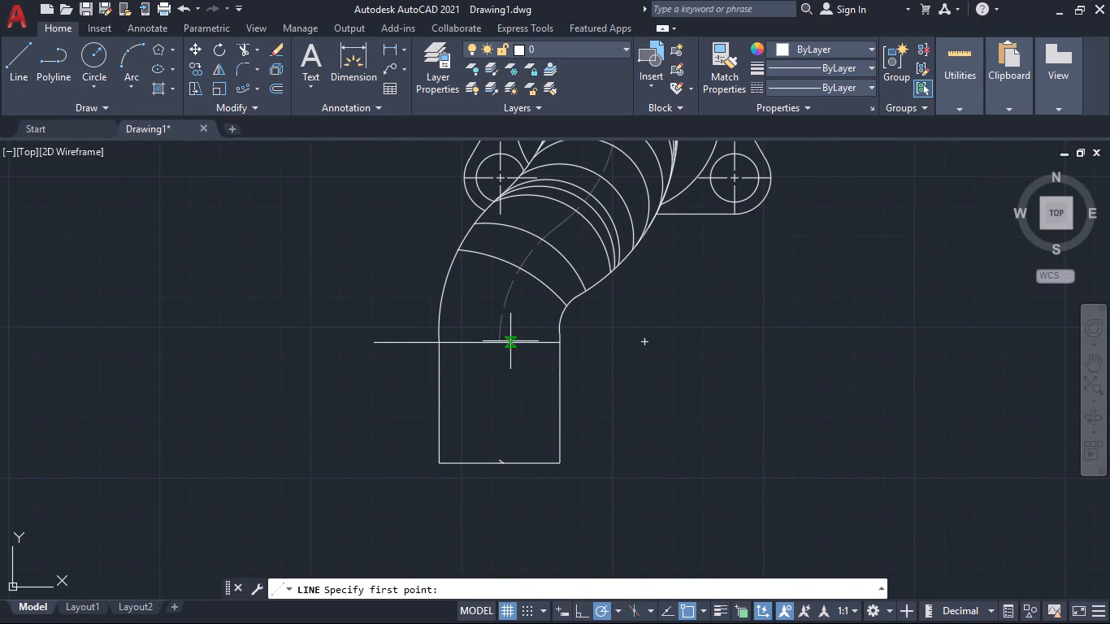
click(505, 341)
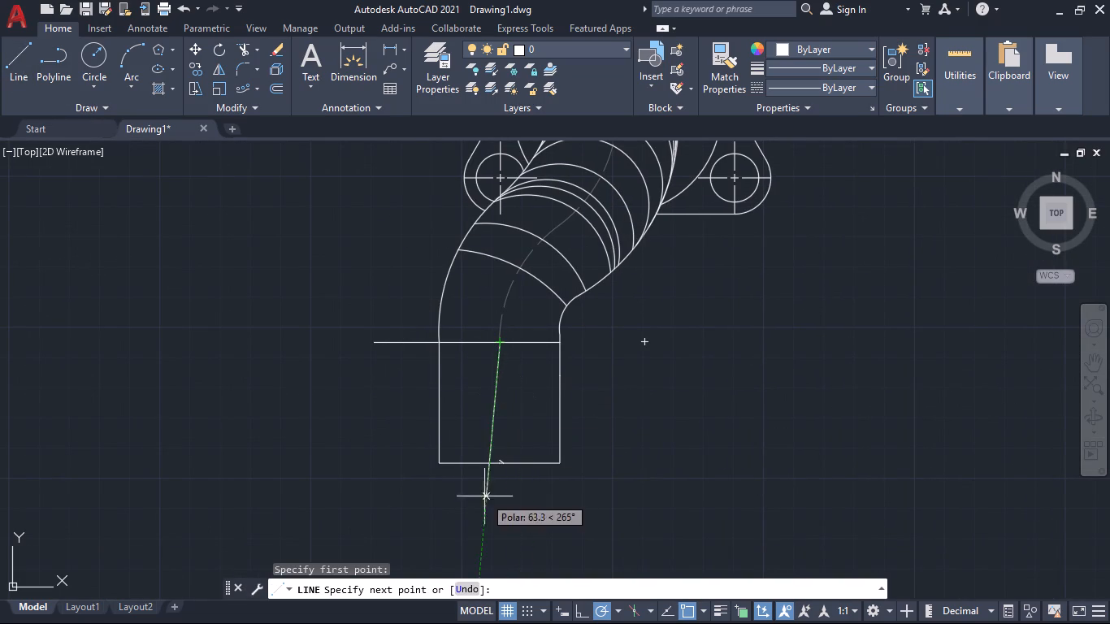
middle_drag(496, 500, 495, 467)
scroll(499, 431, up, 5)
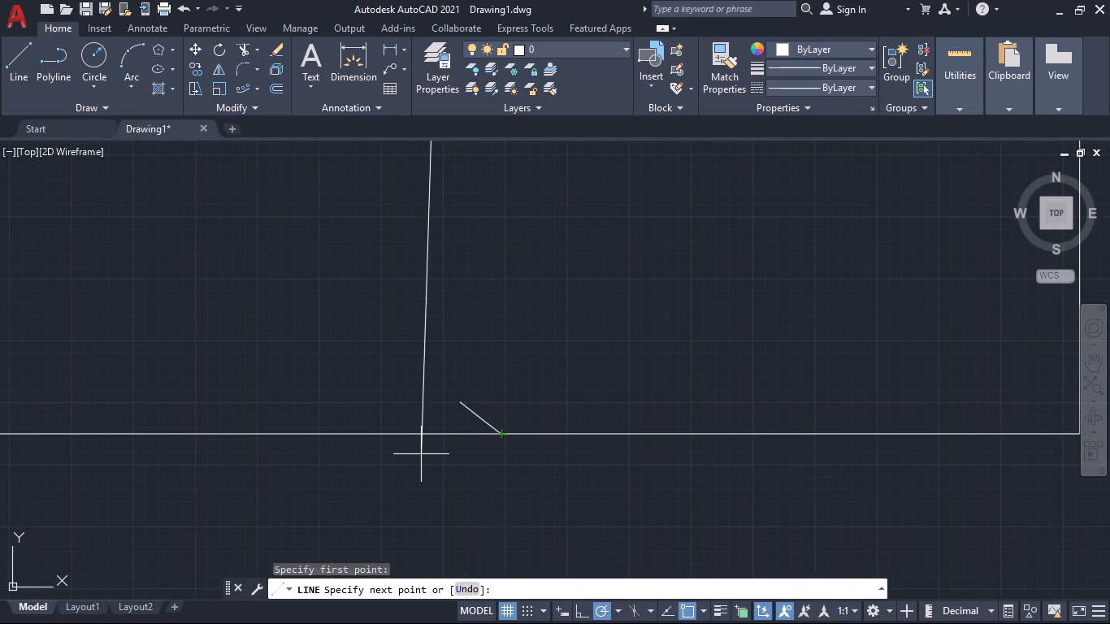
click(497, 438)
scroll(549, 500, down, 5)
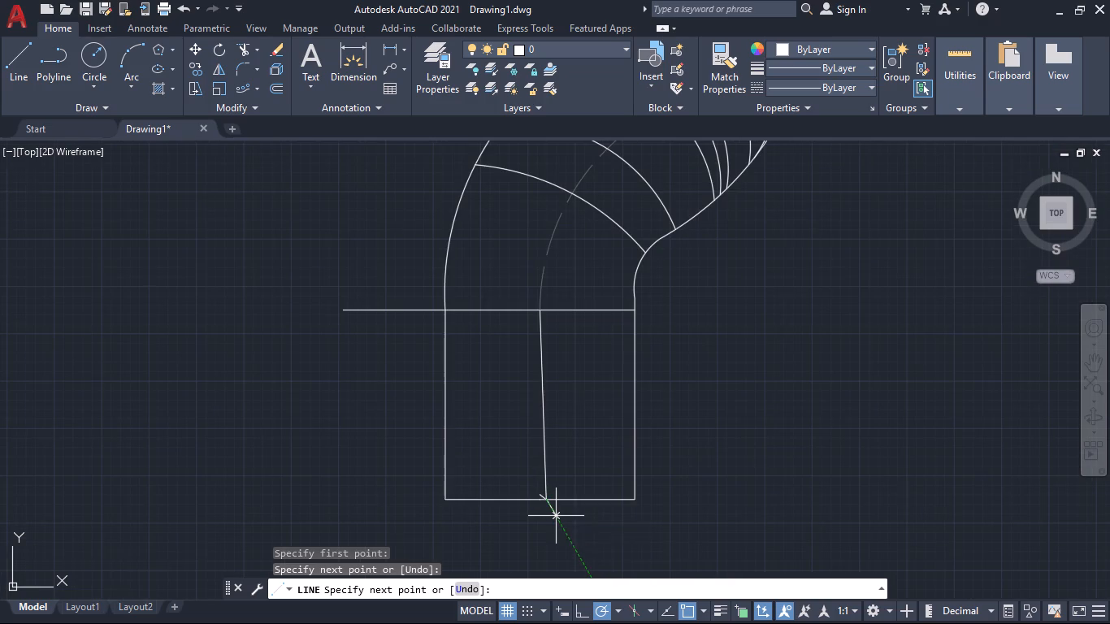
key(ctrl+z)
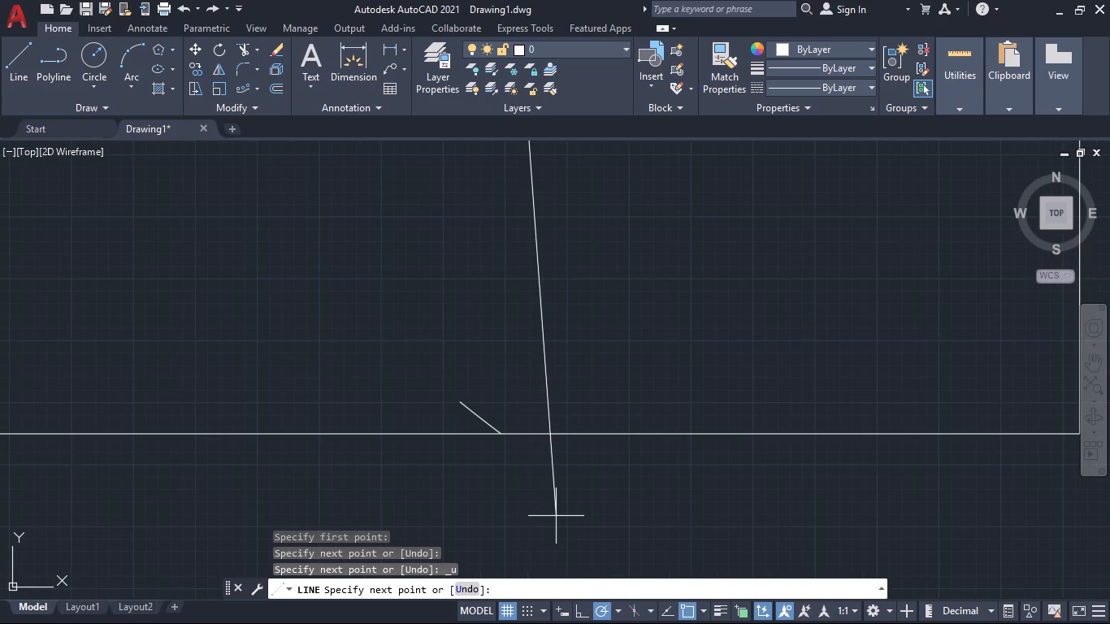
click(578, 614)
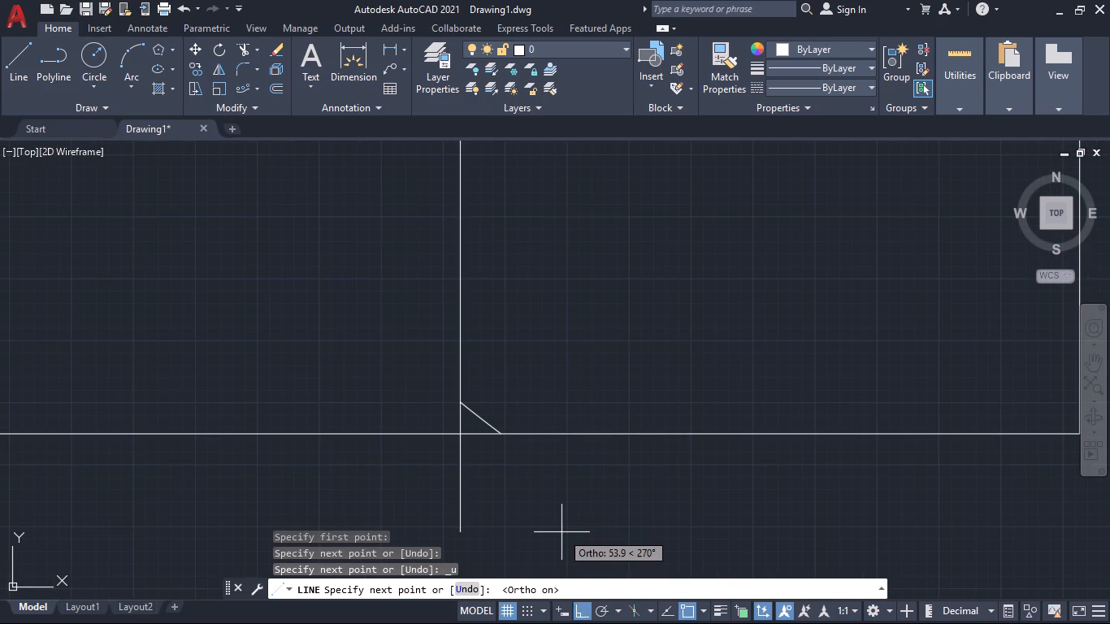
text(50)
key(Return)
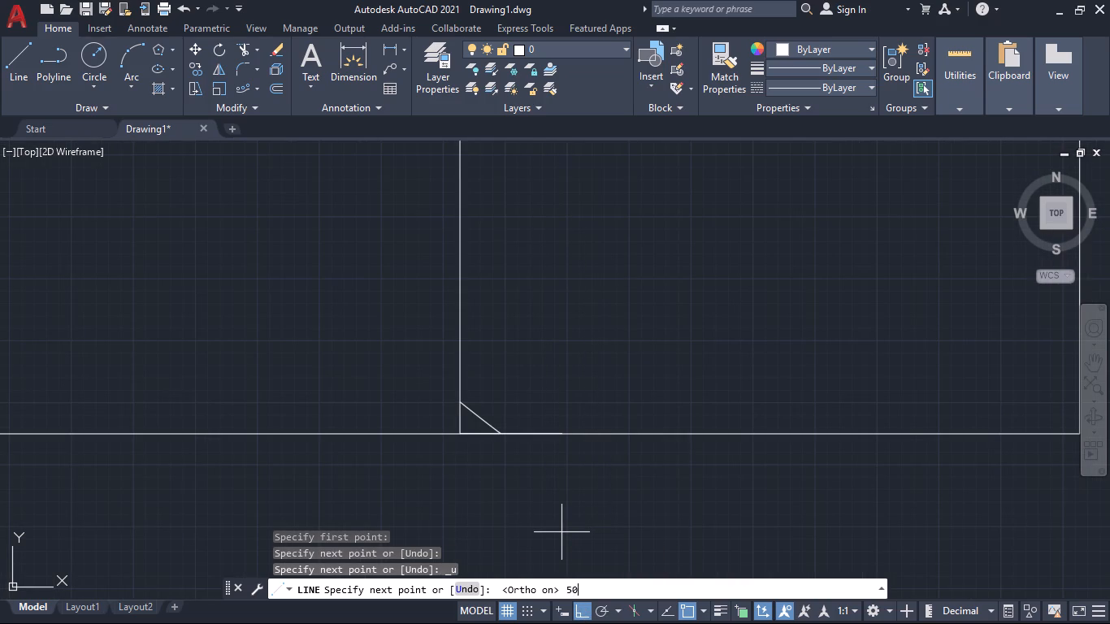
scroll(588, 537, down, 2)
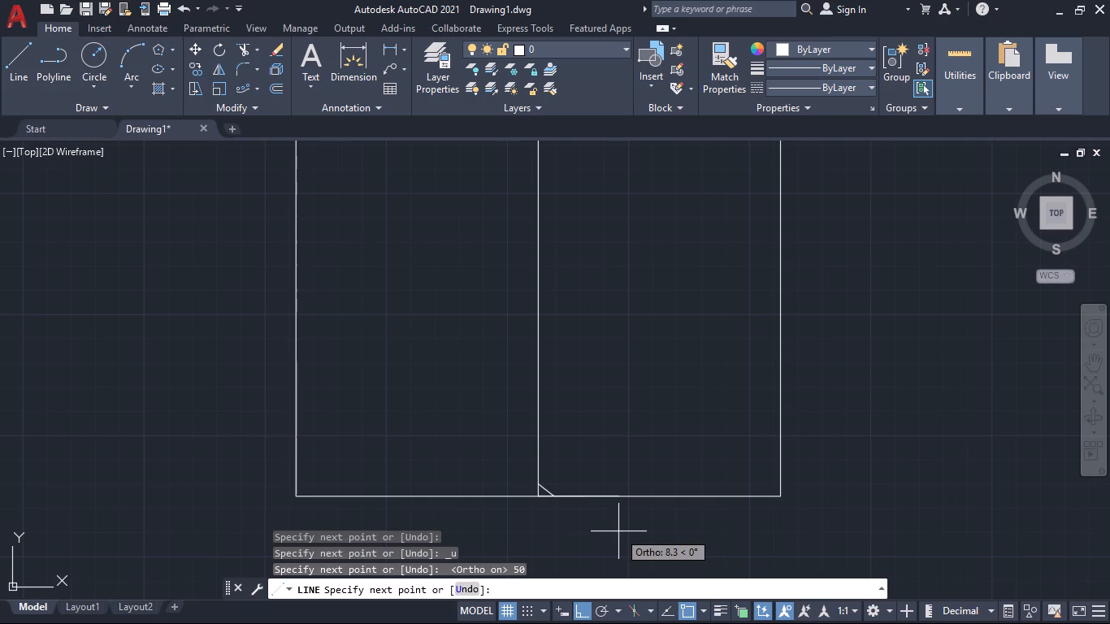
key(Escape)
Delete the short stray diagonal line at the foot of the new vertical centreline.
scroll(585, 506, up, 5)
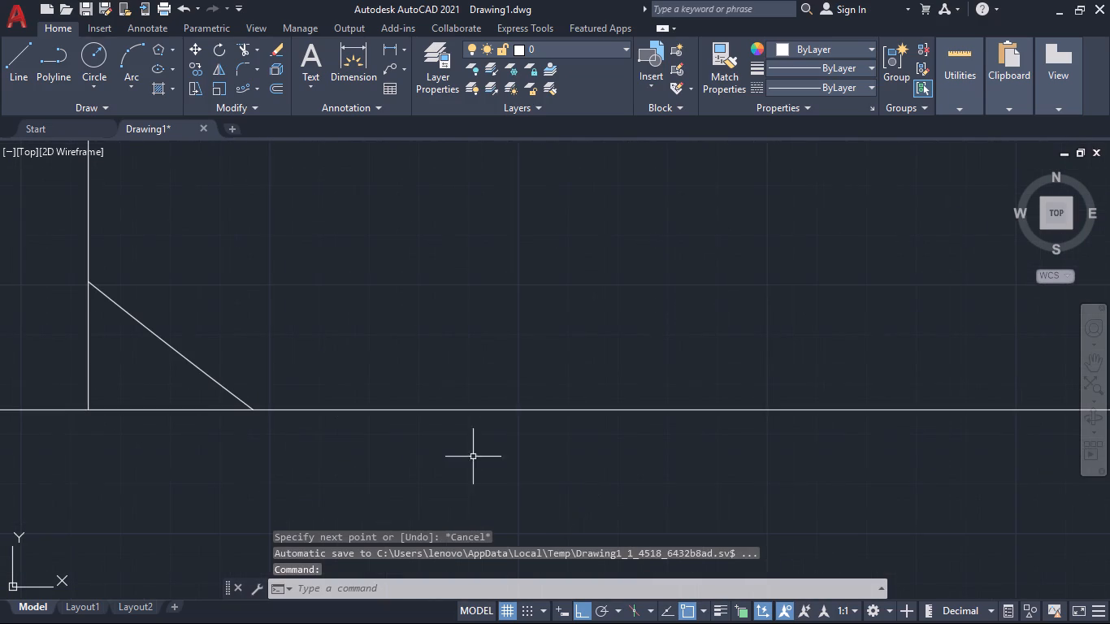
click(212, 375)
key(Delete)
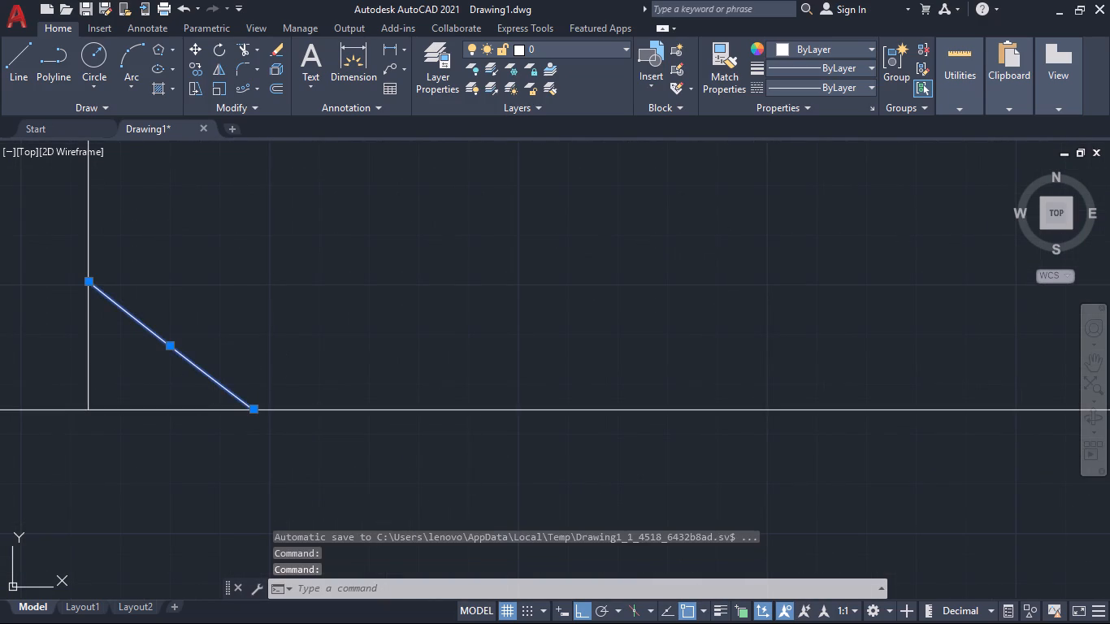
Draw a horizontal line extending the pipe's joint line outward to the right beyond the straight section's upper right corner.
scroll(308, 358, down, 5)
scroll(388, 361, down, 3)
middle_drag(531, 291, 532, 292)
scroll(531, 291, down, 1)
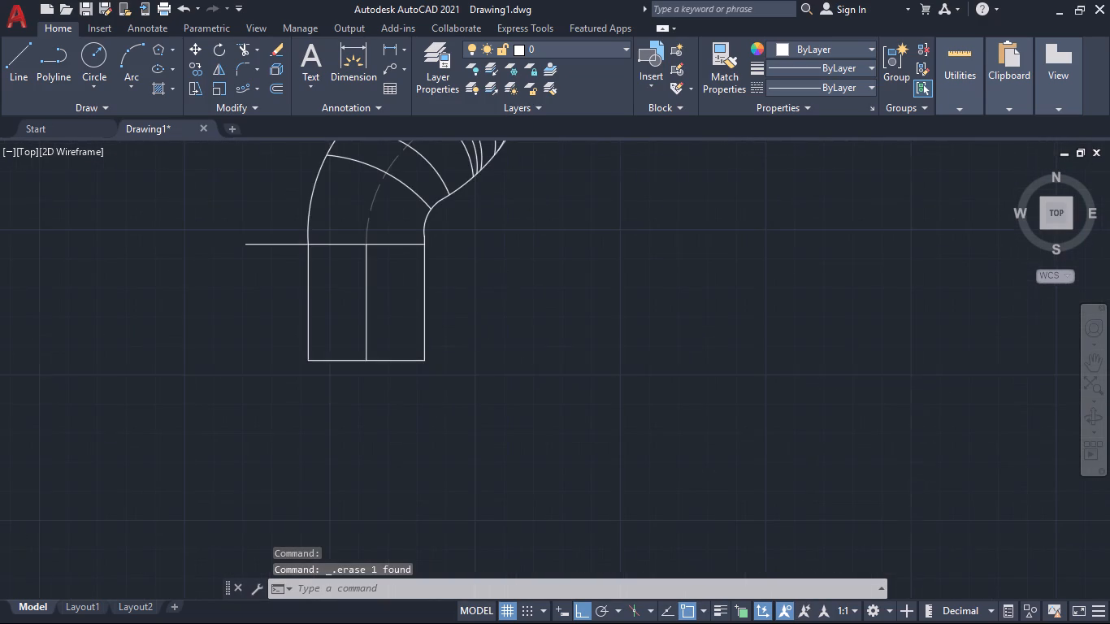
middle_drag(532, 292, 556, 344)
middle_drag(557, 344, 564, 405)
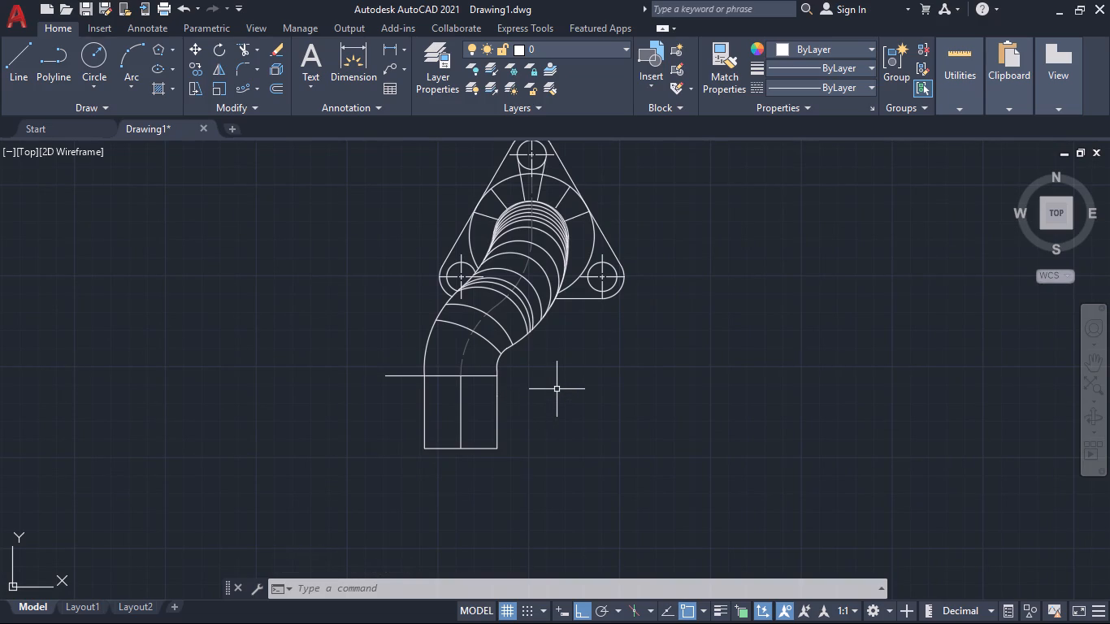
middle_drag(557, 389, 570, 412)
scroll(488, 406, up, 3)
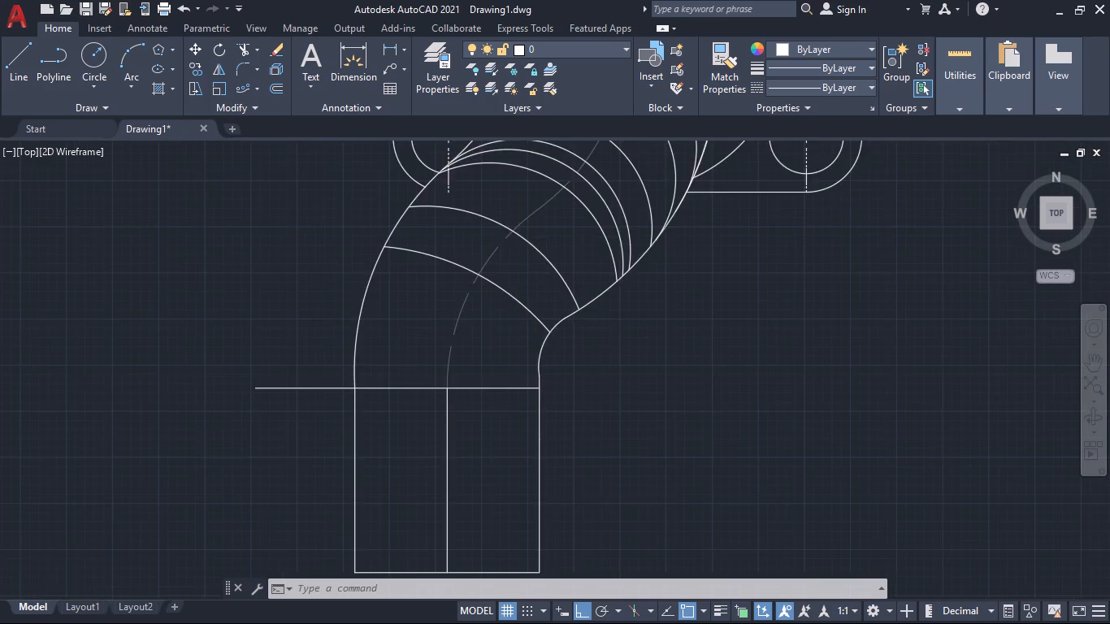
click(14, 71)
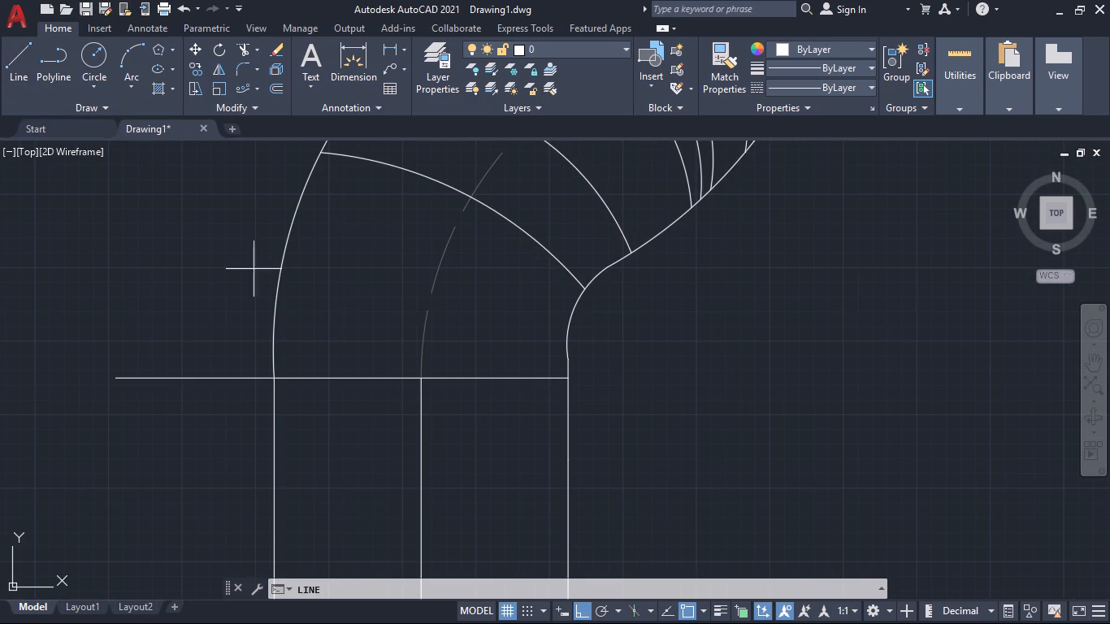
click(563, 383)
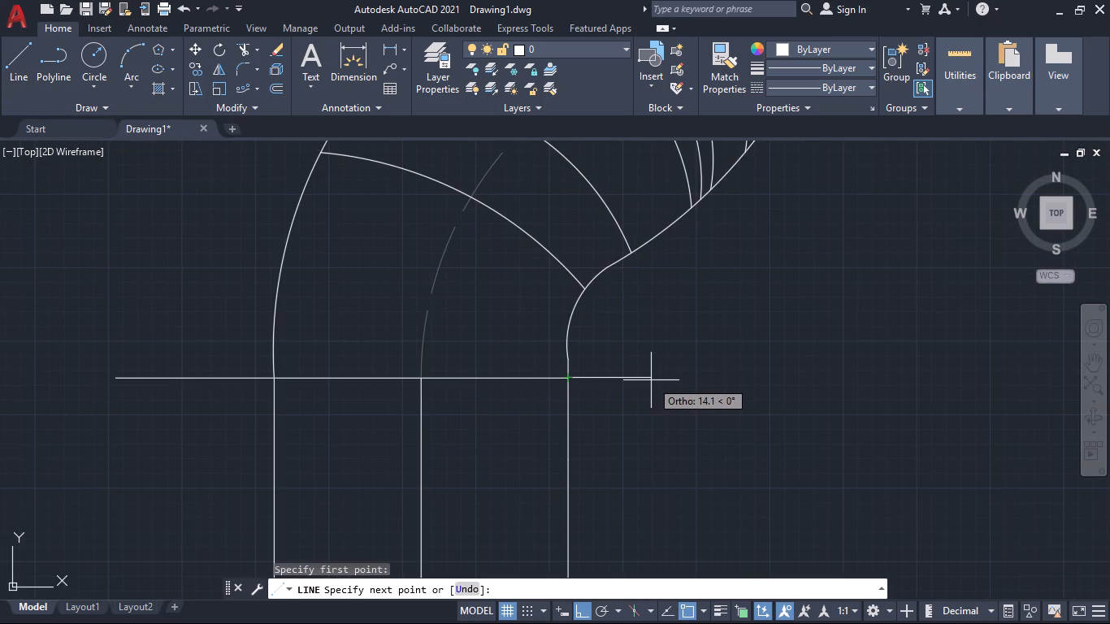
click(699, 378)
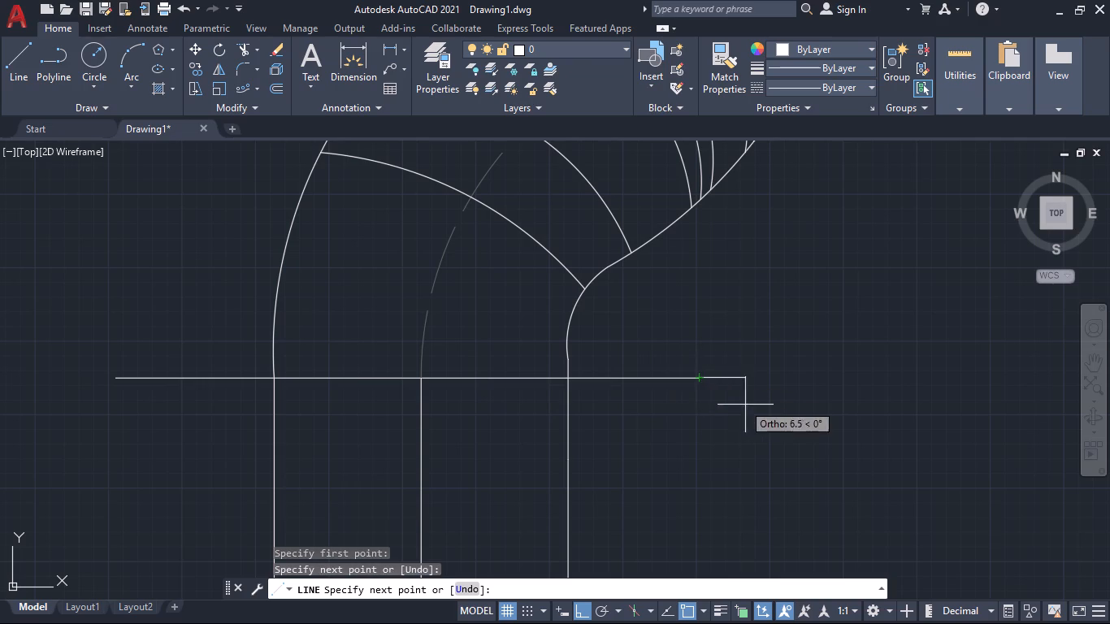
scroll(767, 424, down, 1)
key(space)
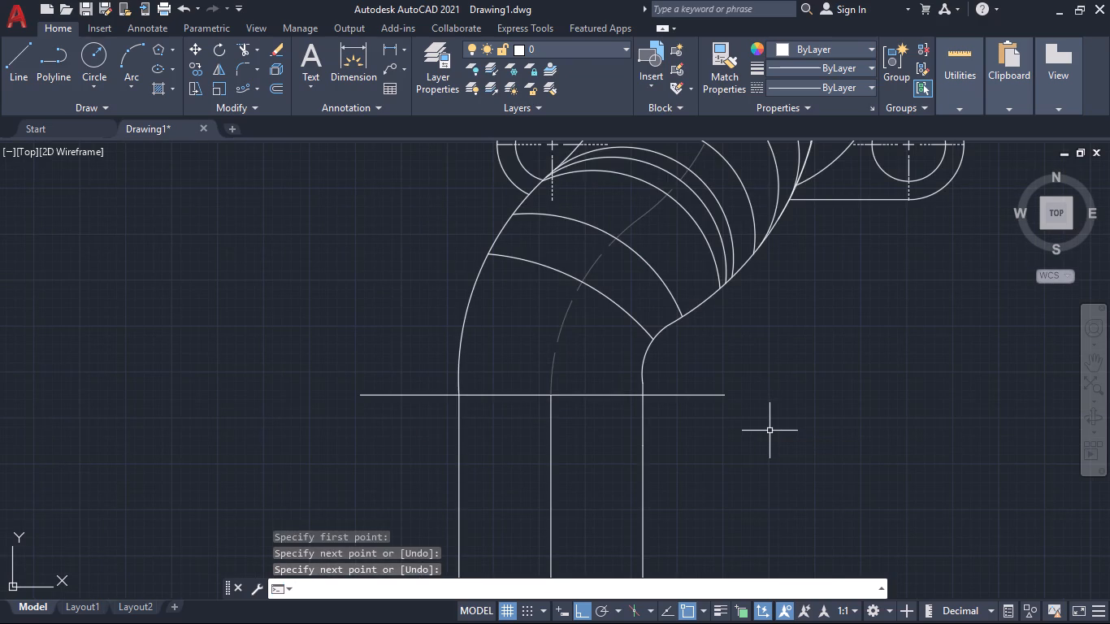
Start a multiline text just above the left end of the horizontal joint line, with text height 4 and the letter A.
middle_drag(768, 433, 853, 436)
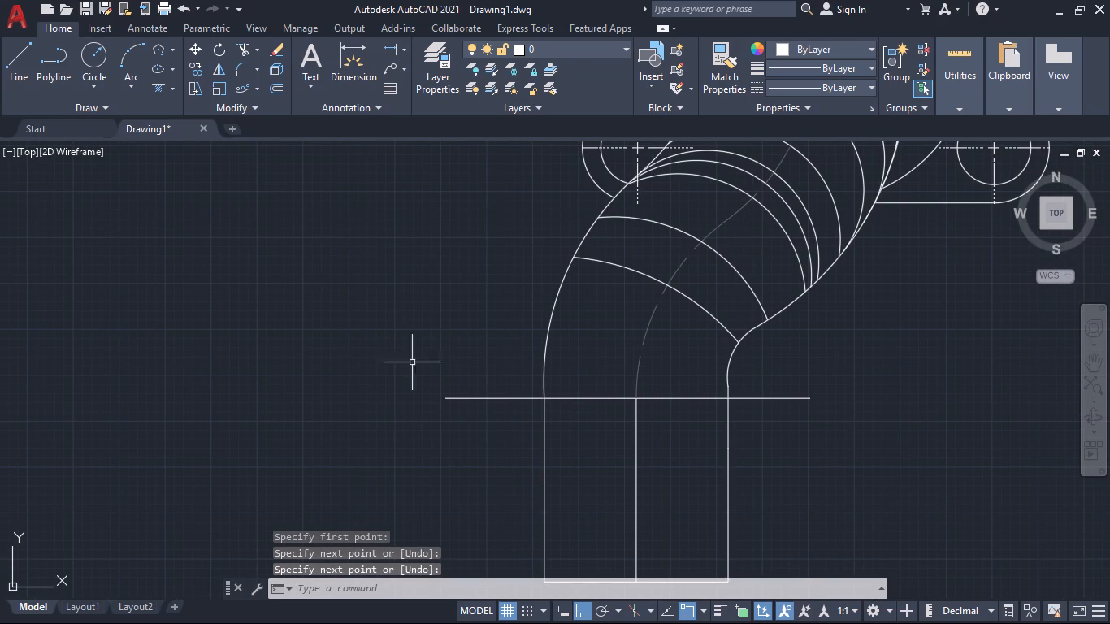
click(301, 53)
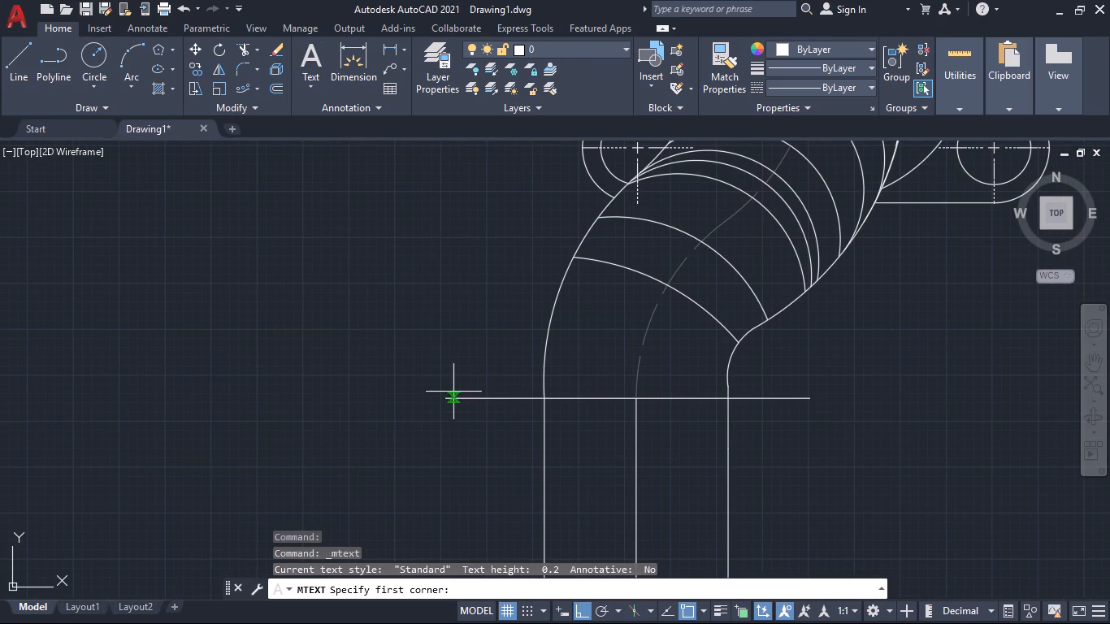
click(438, 362)
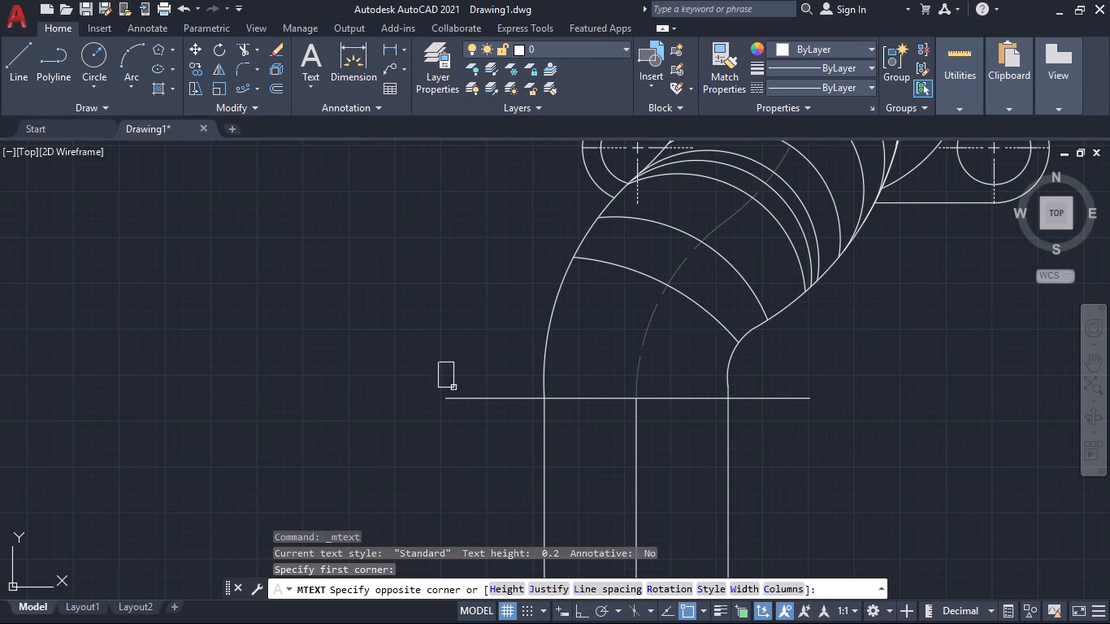
click(466, 392)
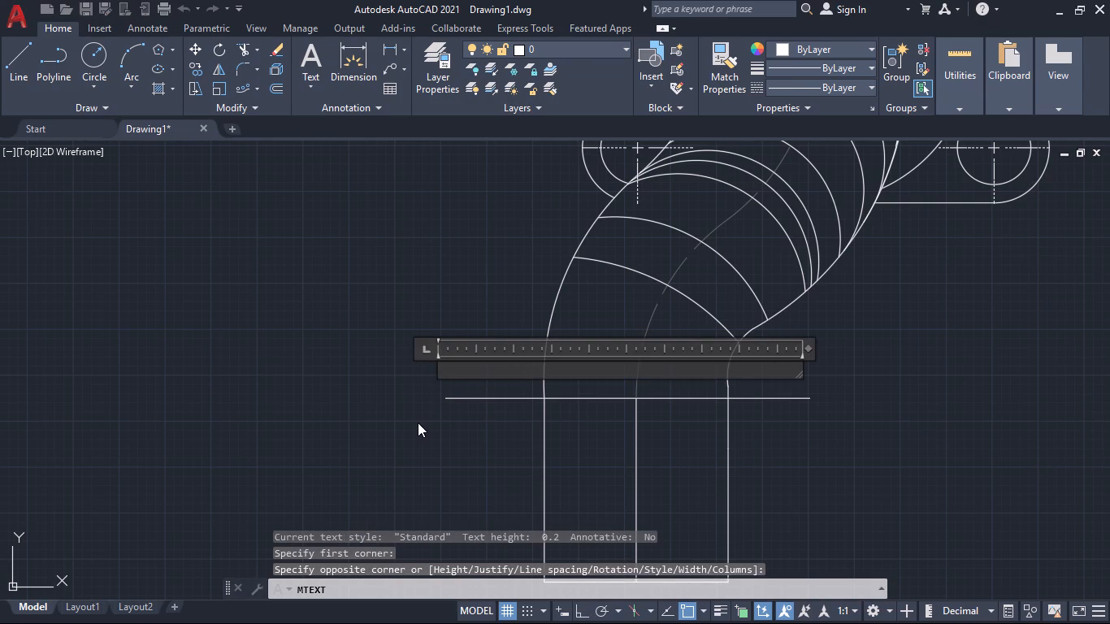
key(shift+a)
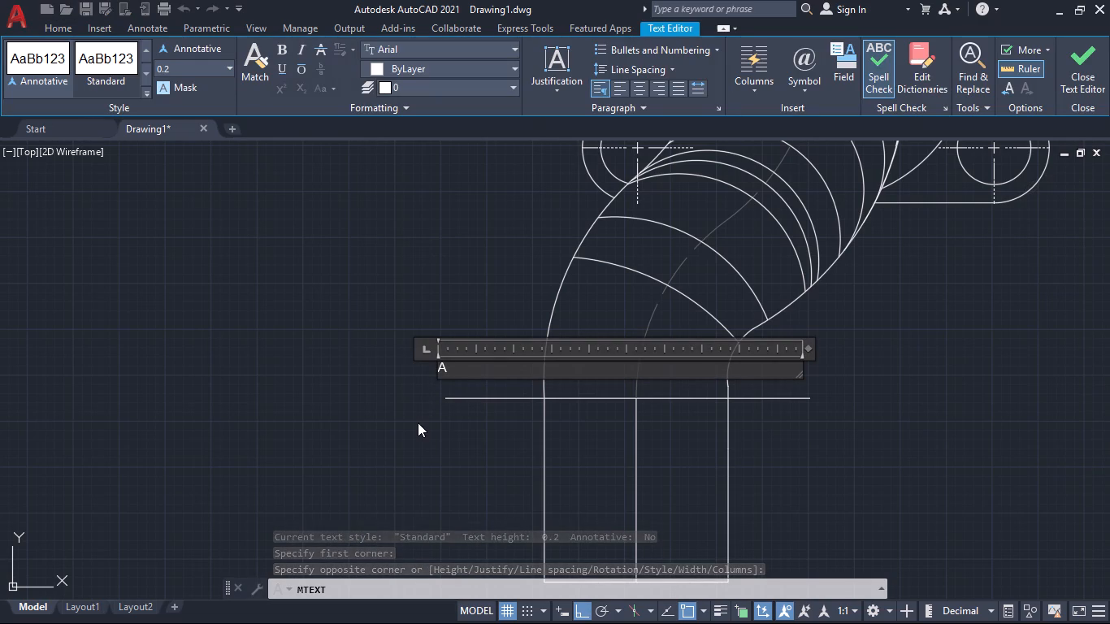
key(BackSpace)
click(231, 65)
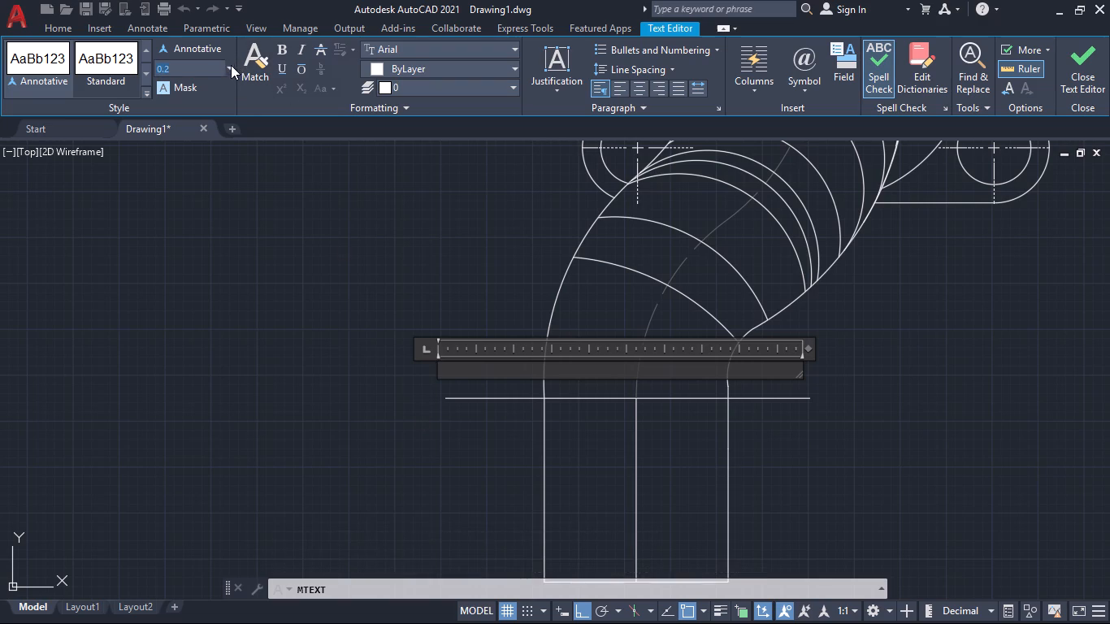
key(4)
key(Return)
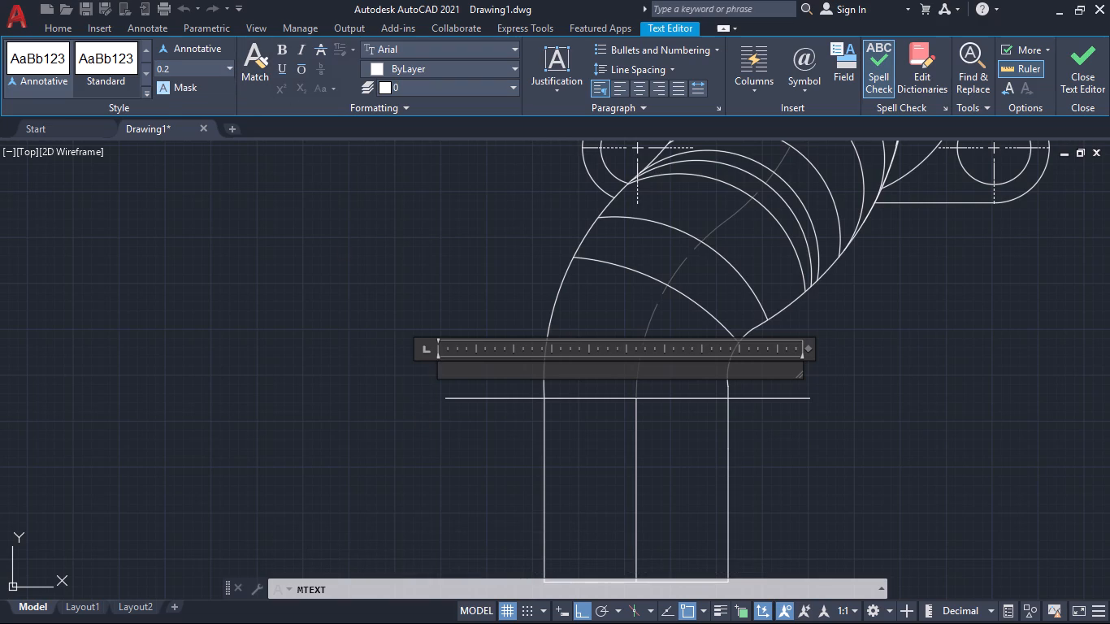
double_click(185, 66)
key(4)
key(Return)
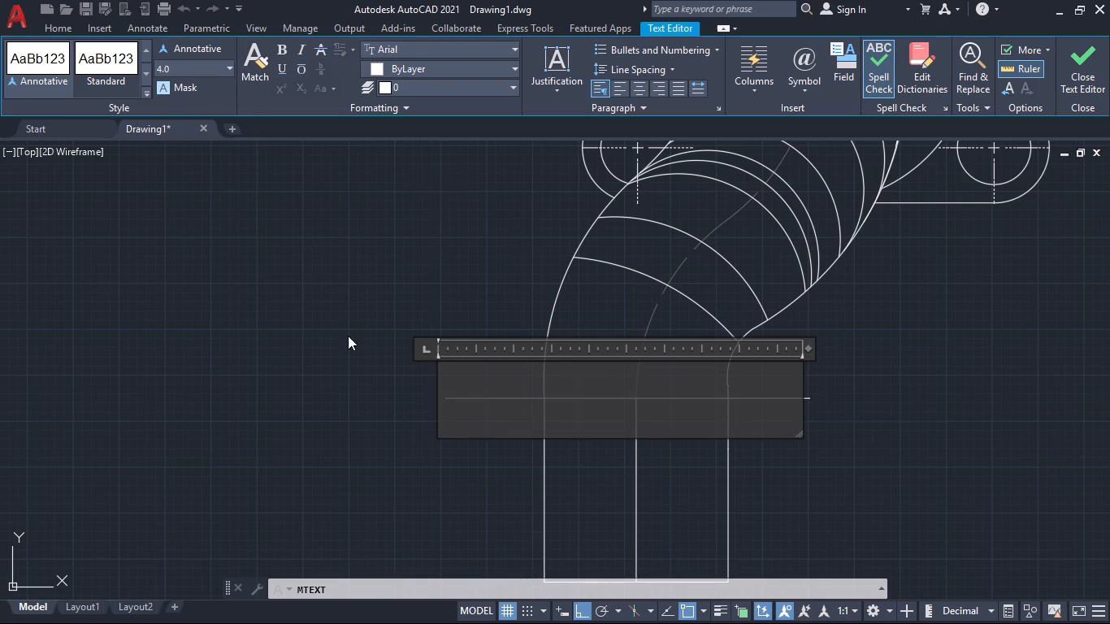
key(shift+a)
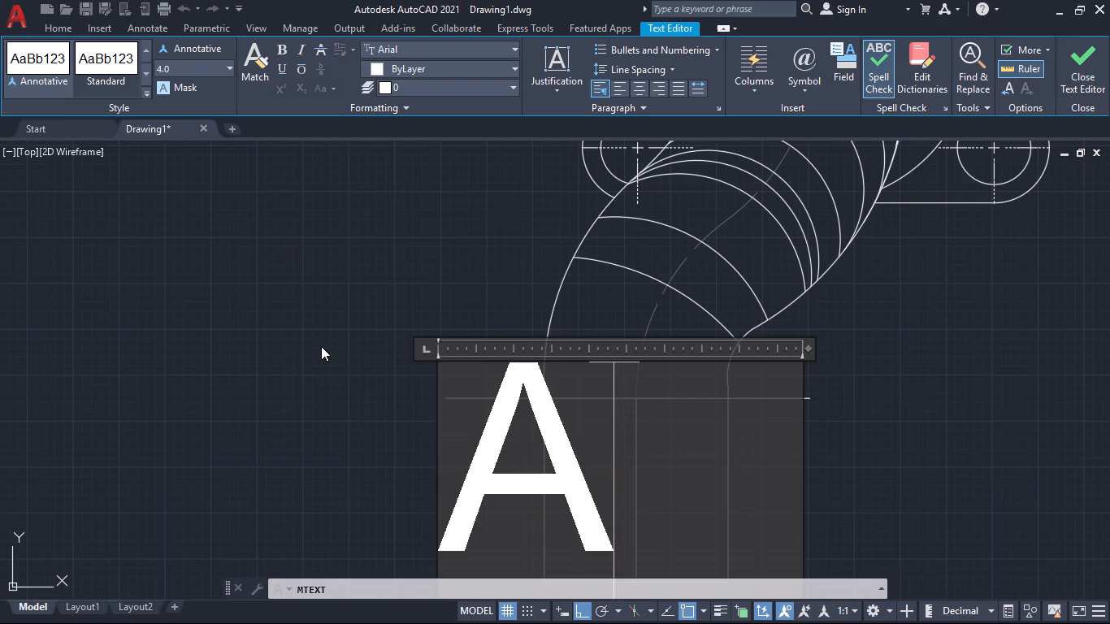
key(Return)
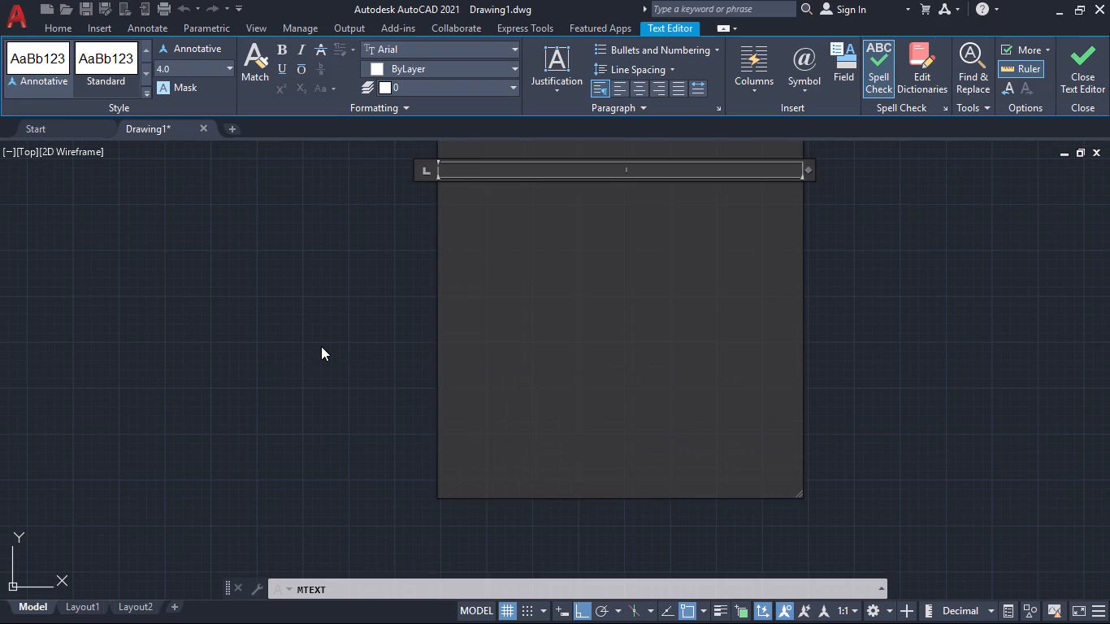
key(BackSpace)
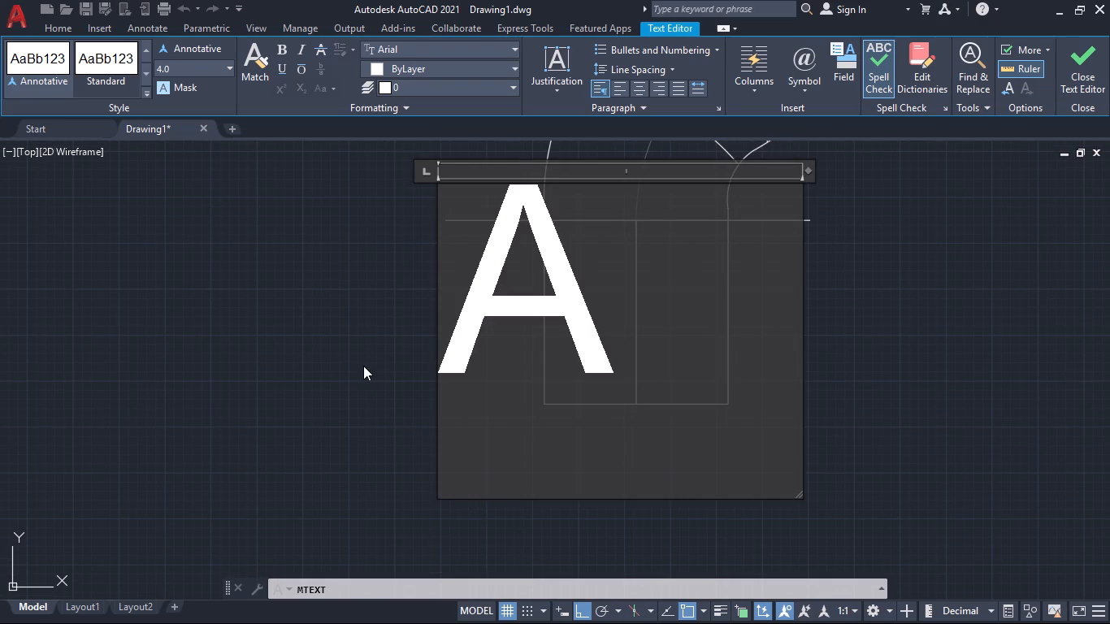
Browse the text symbol list and the Arial character map for a symbol to accompany the letter A.
click(806, 85)
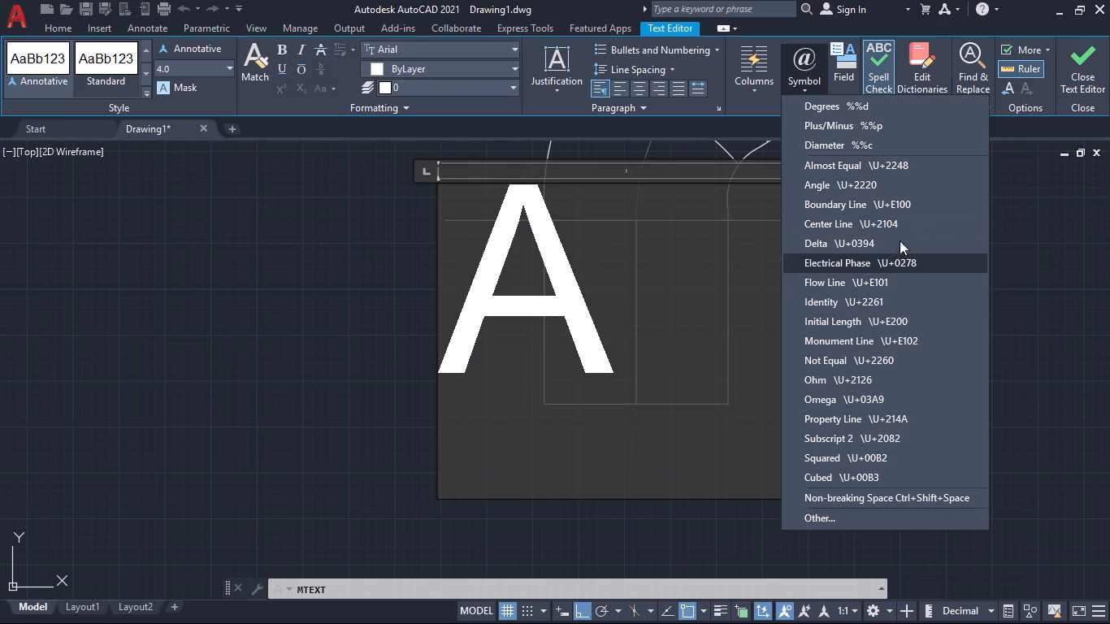
scroll(879, 463, down, 1)
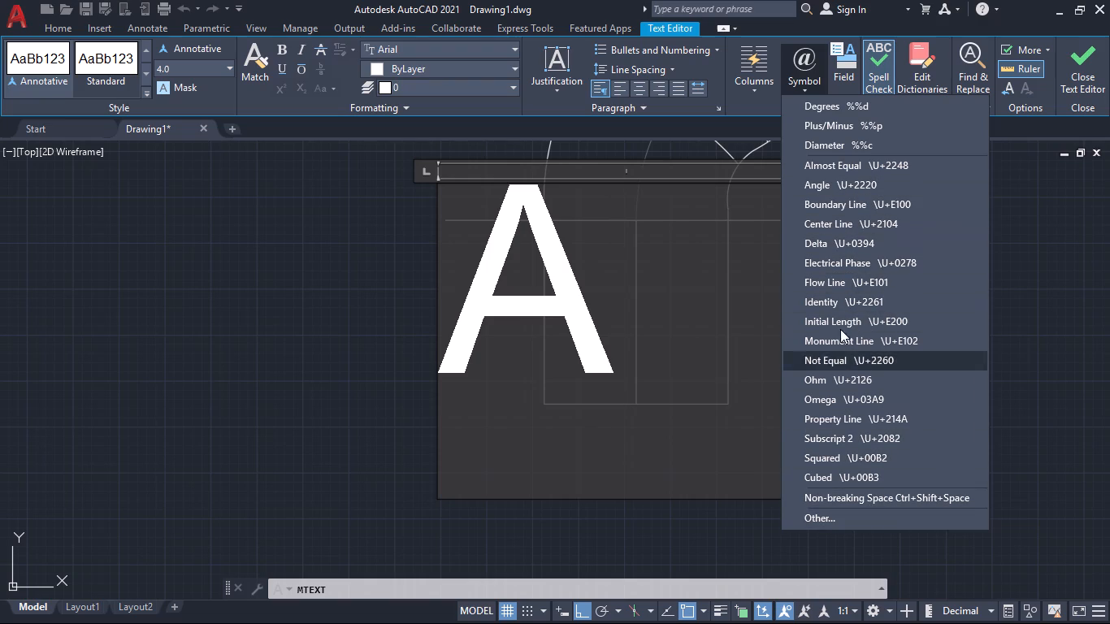
click(847, 517)
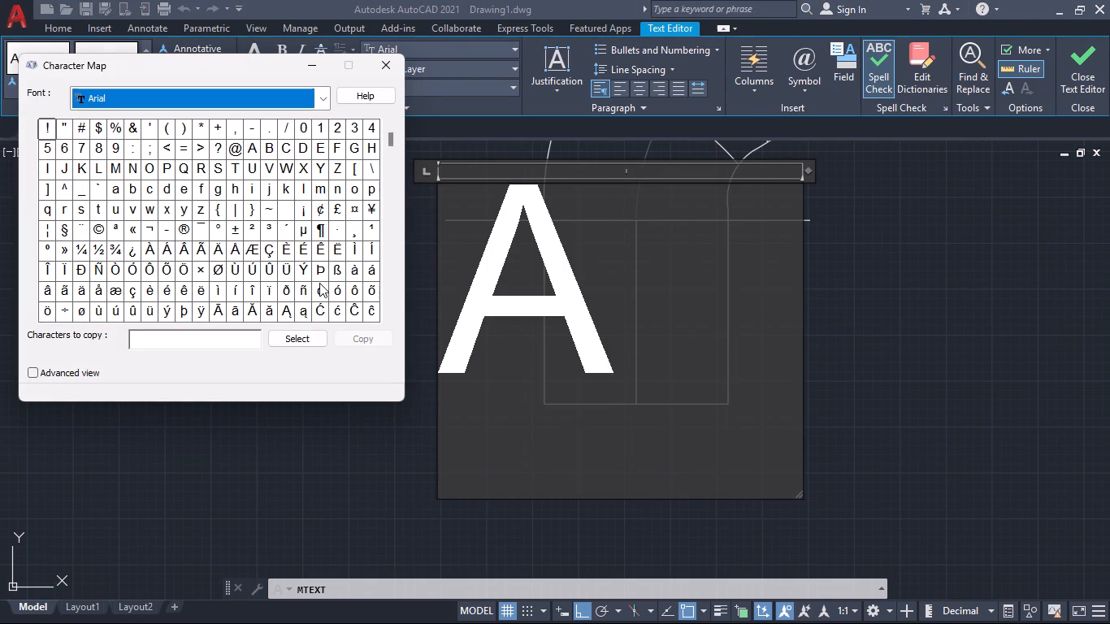
scroll(296, 297, down, 1)
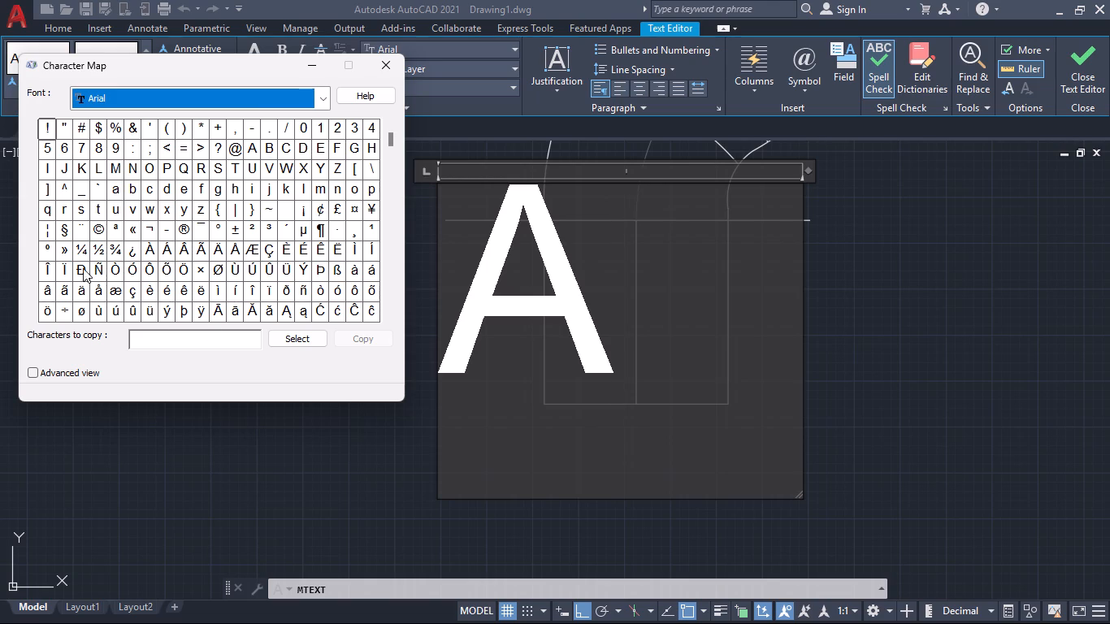
click(131, 147)
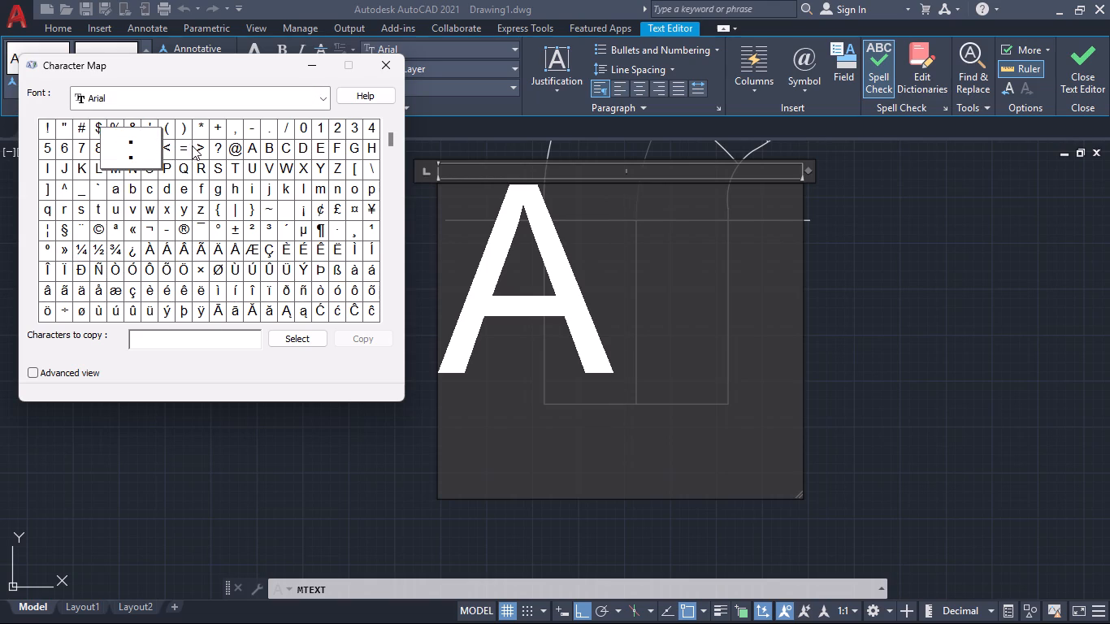
click(192, 145)
click(236, 149)
click(301, 137)
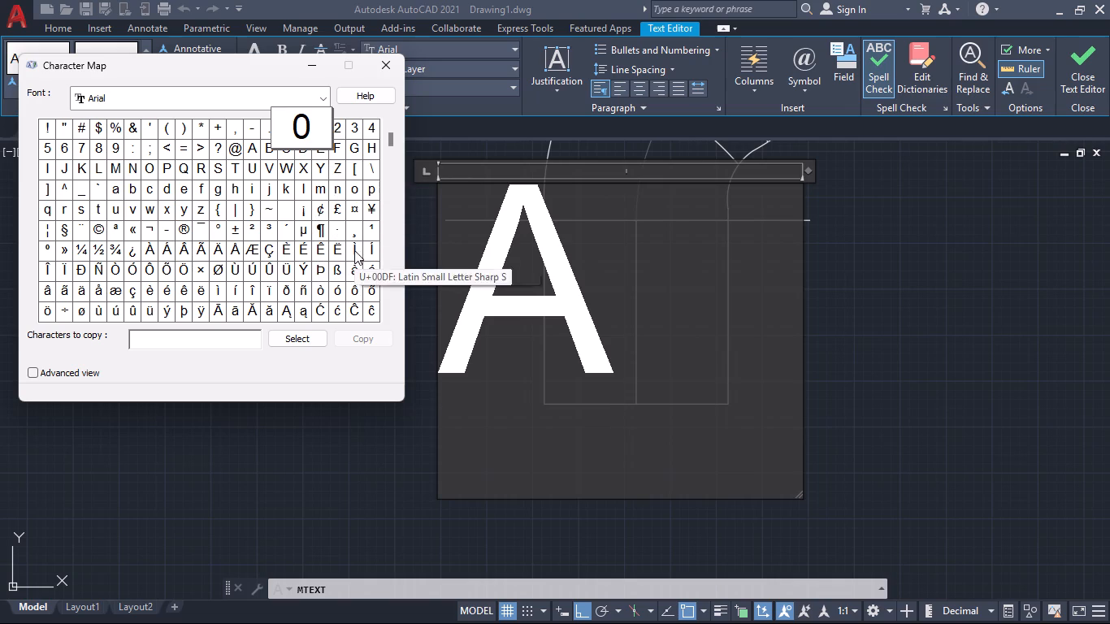
click(224, 230)
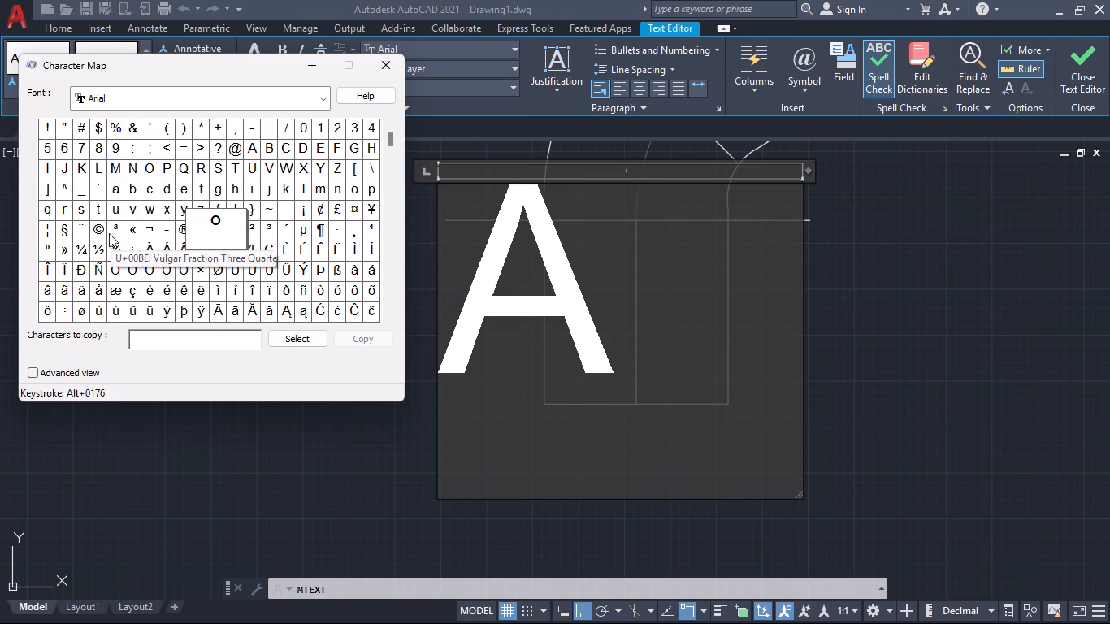
click(109, 233)
click(167, 281)
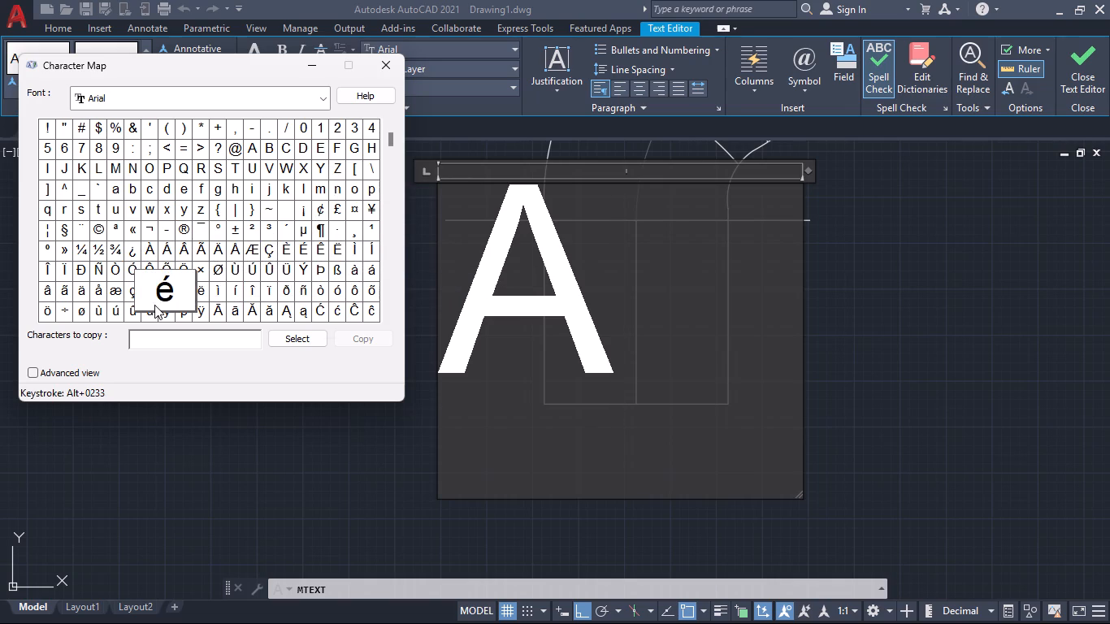
click(231, 306)
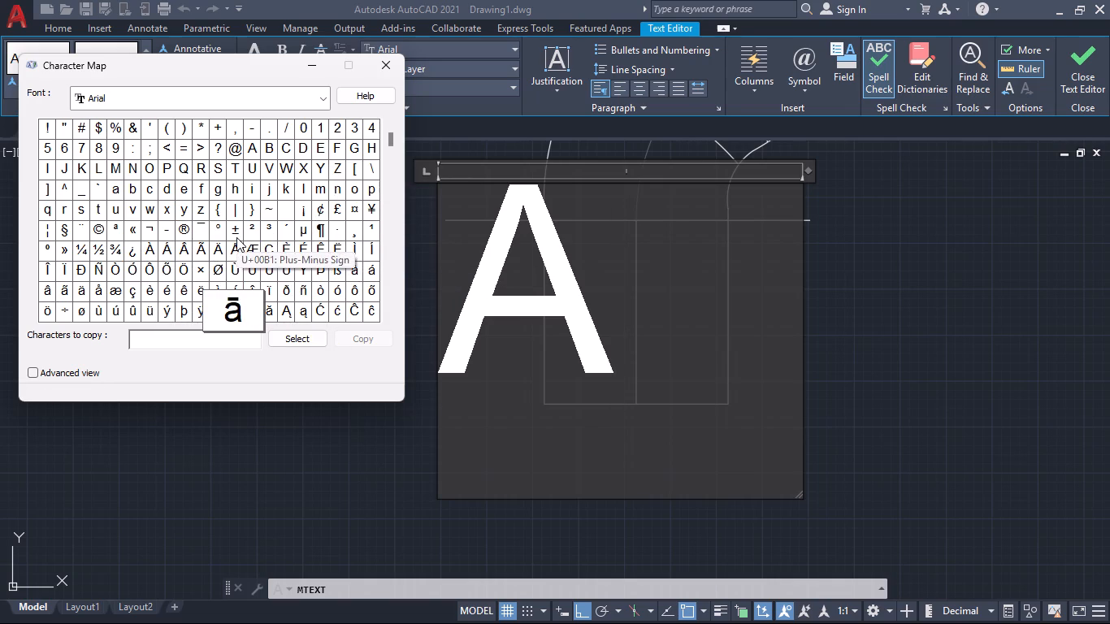
scroll(157, 162, down, 1)
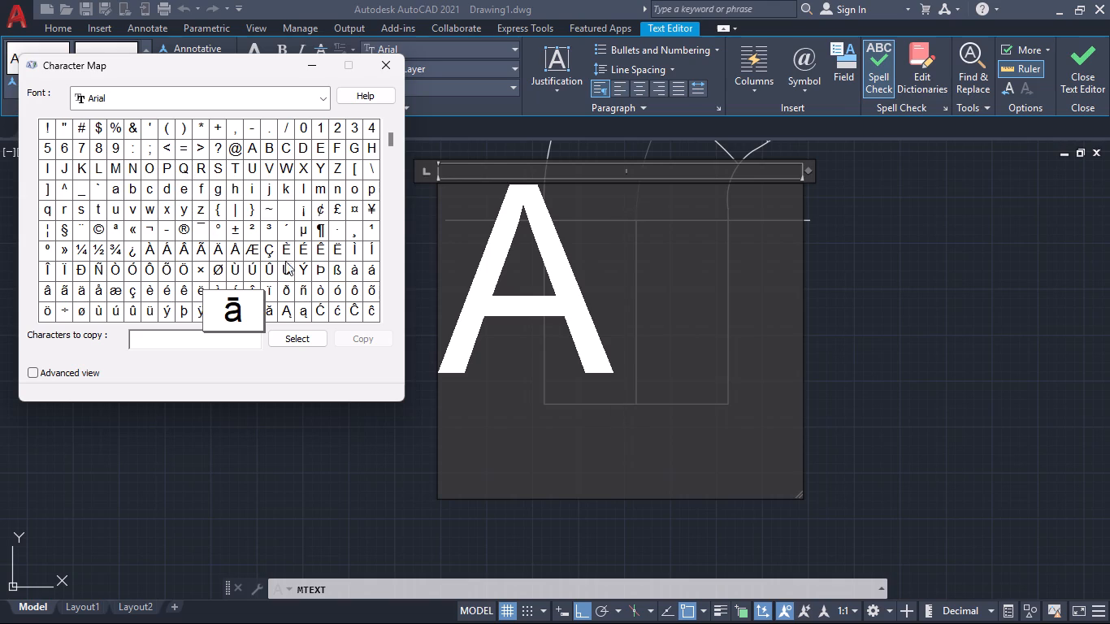
click(388, 68)
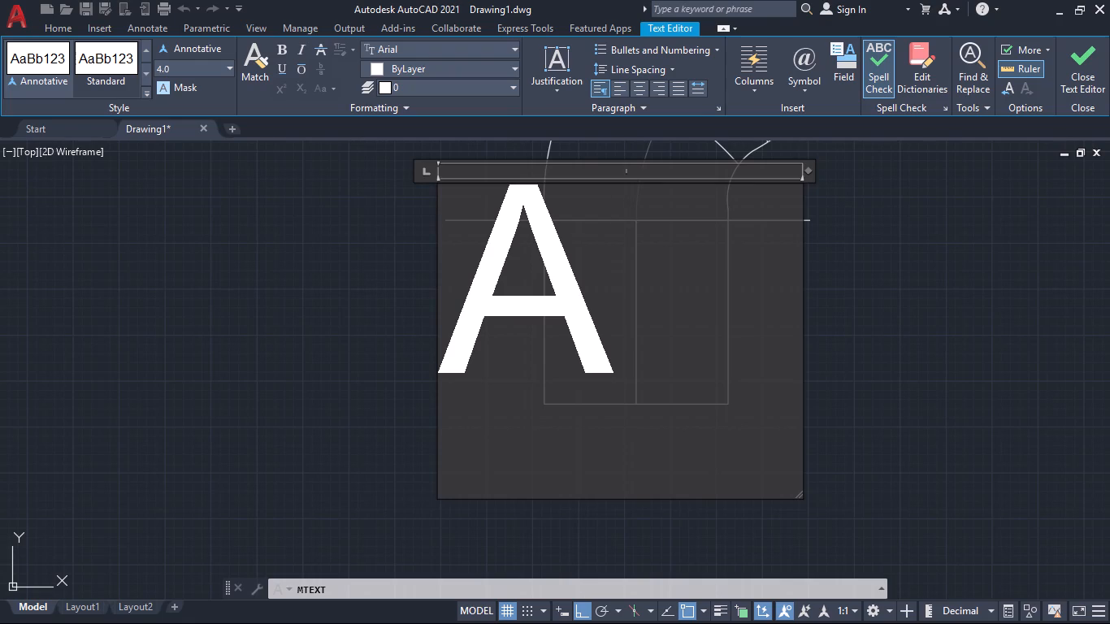
Finish the multiline text containing the letter A.
click(1094, 53)
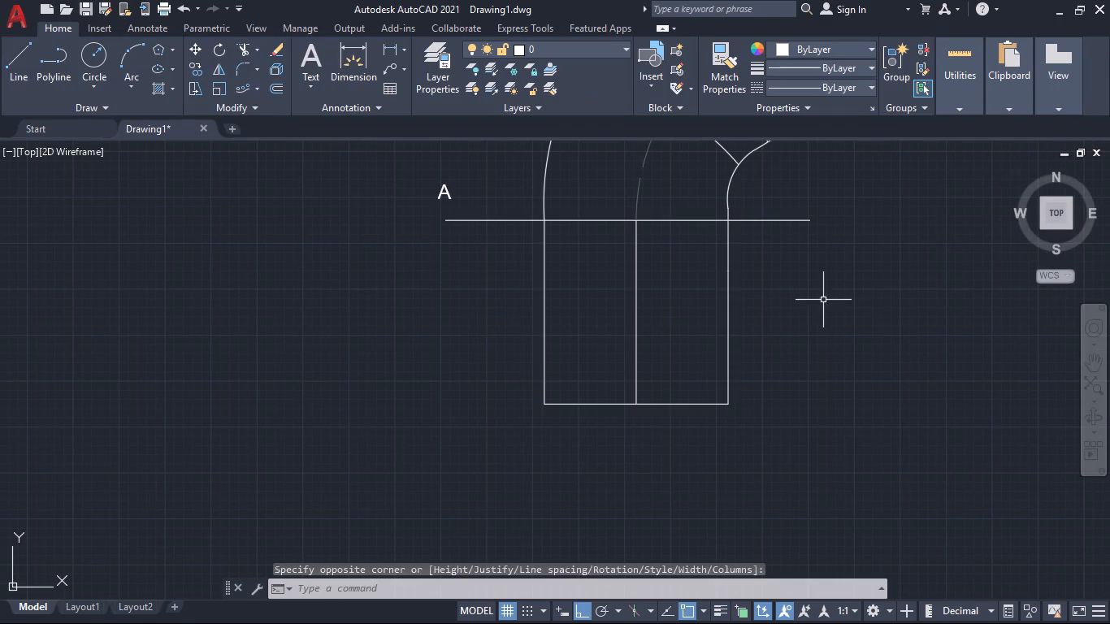
Draw a downward-pointing triangle just right of the letter A as a three-sided polygon inscribed in a circle of about 2 units radius.
scroll(839, 301, down, 1)
middle_drag(839, 301, 852, 375)
scroll(631, 351, up, 1)
middle_drag(620, 350, 616, 397)
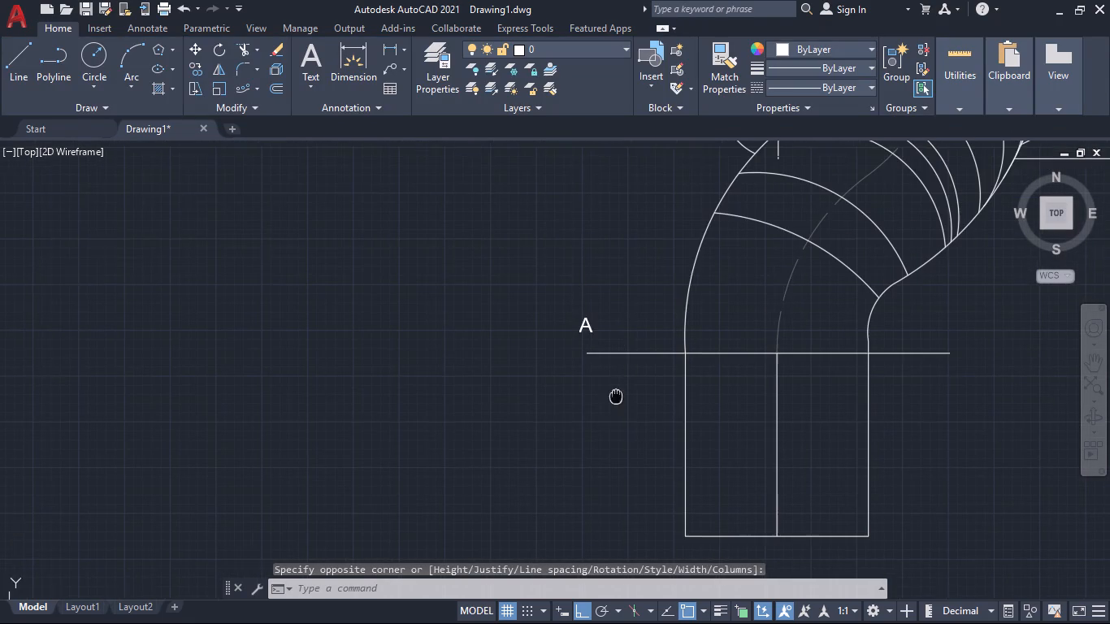
middle_drag(616, 397, 614, 399)
scroll(605, 329, up, 1)
middle_drag(612, 333, 528, 328)
click(21, 56)
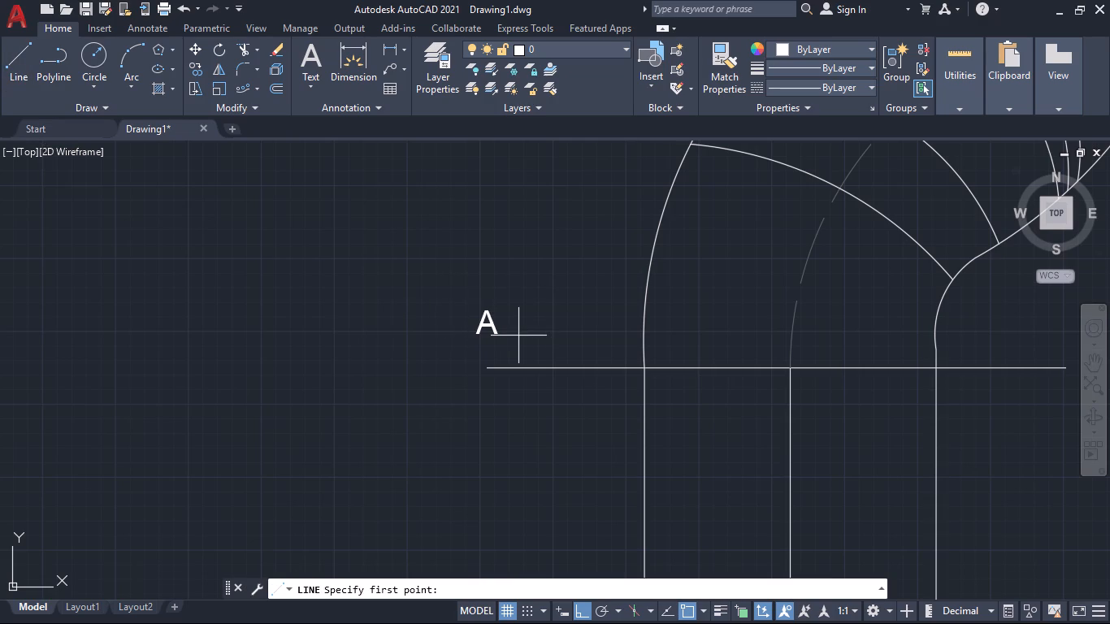
click(161, 50)
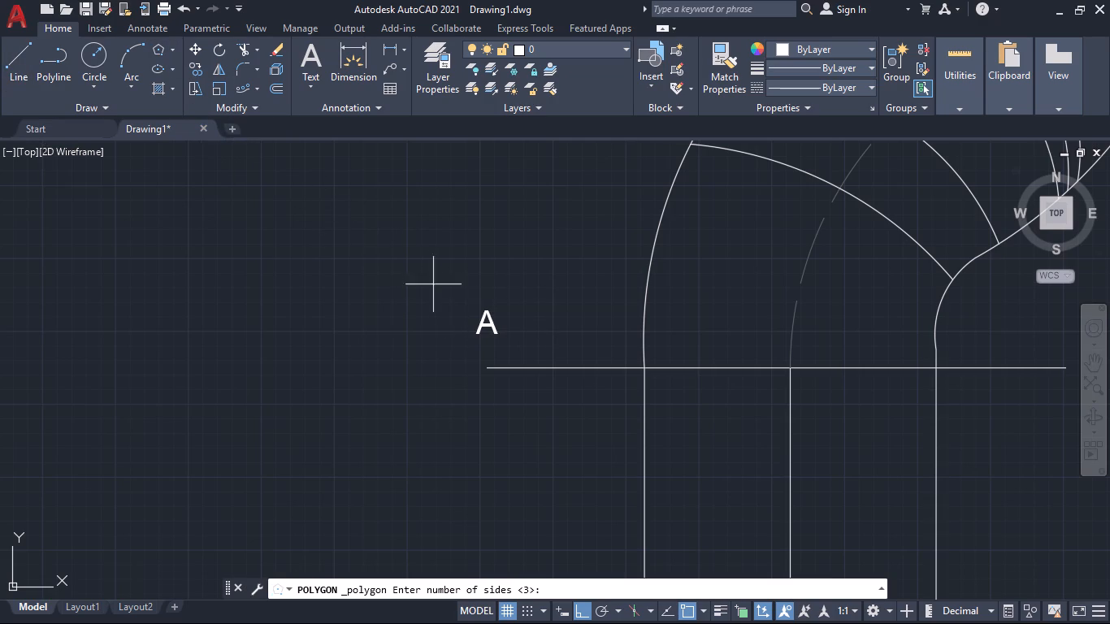
click(520, 340)
key(Return)
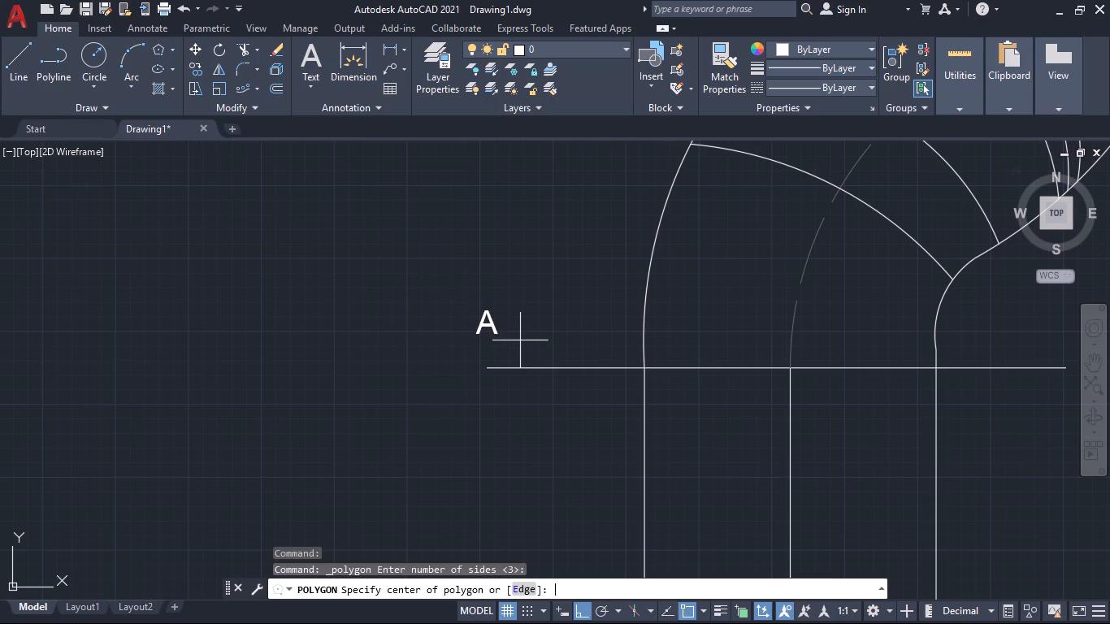
scroll(515, 342, up, 1)
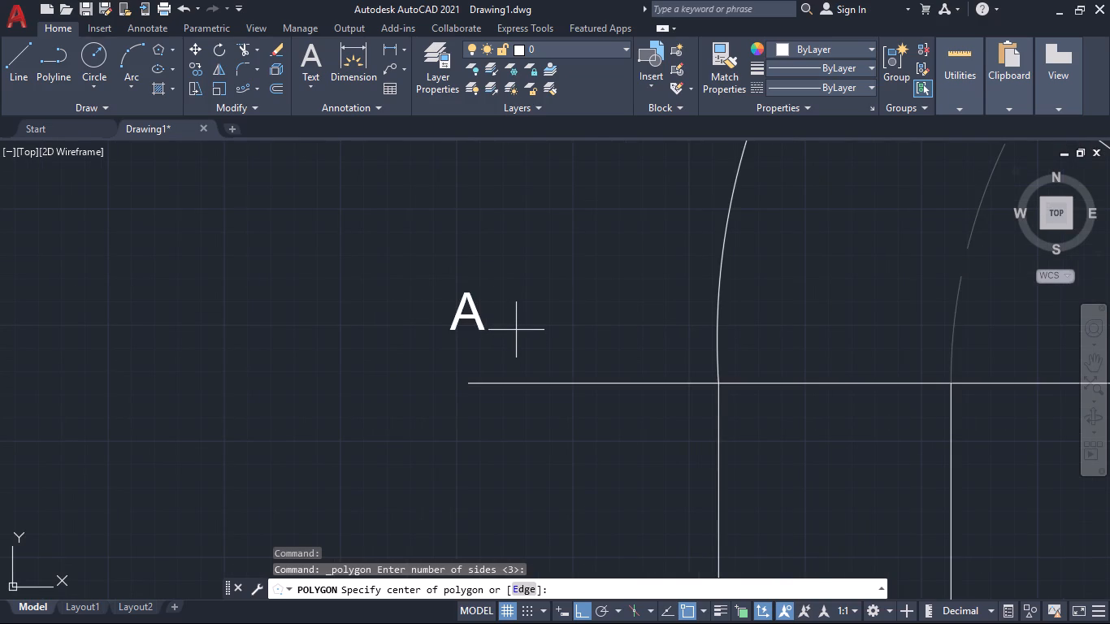
click(518, 327)
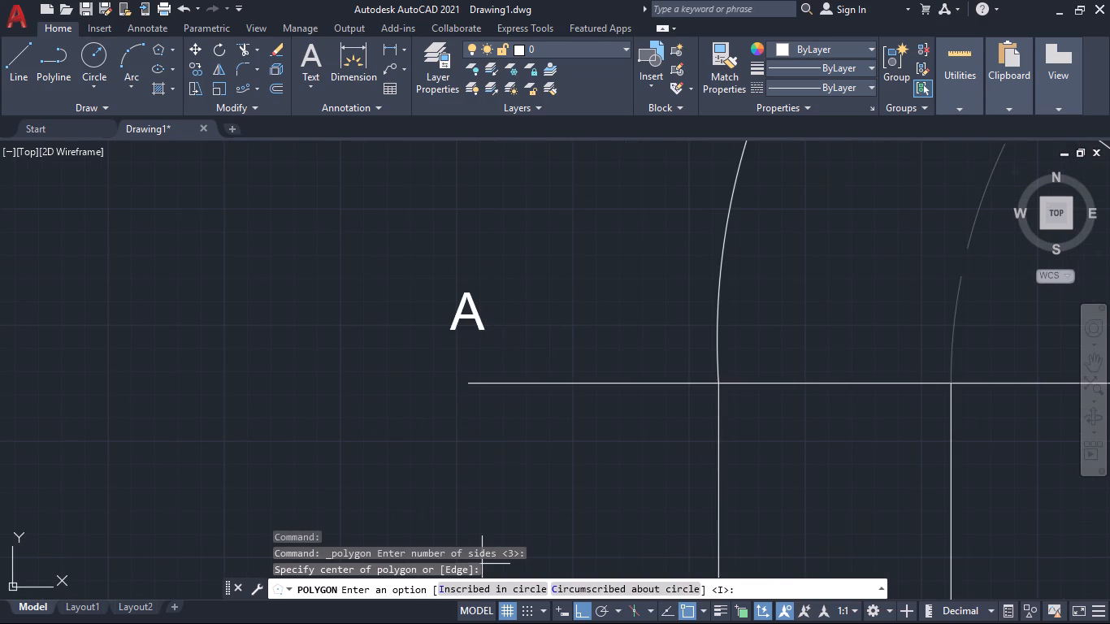
click(522, 331)
click(477, 587)
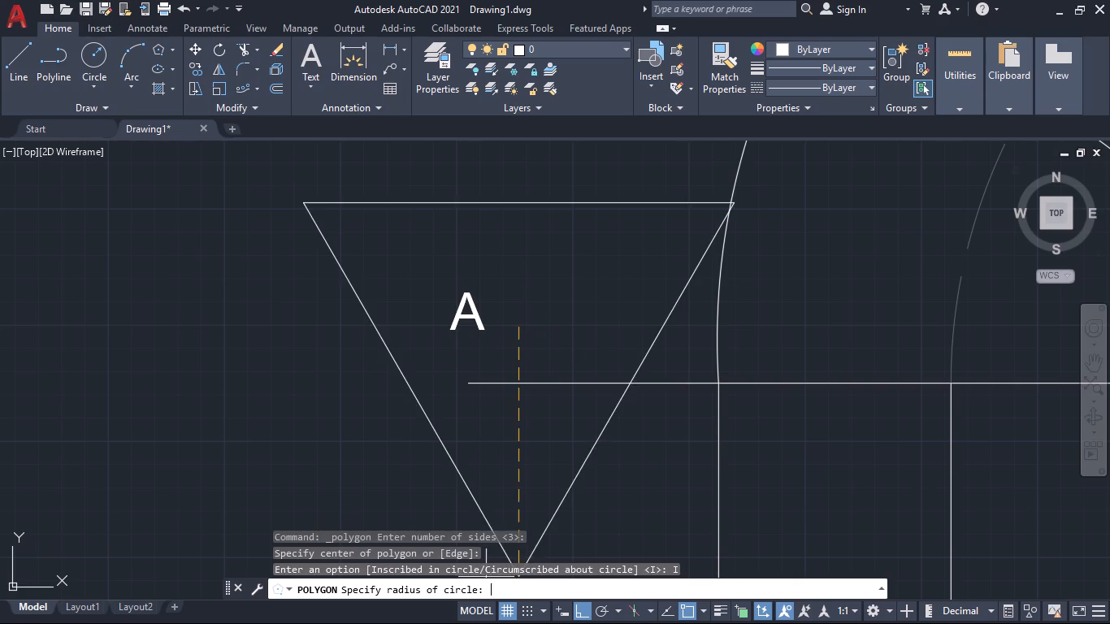
click(524, 347)
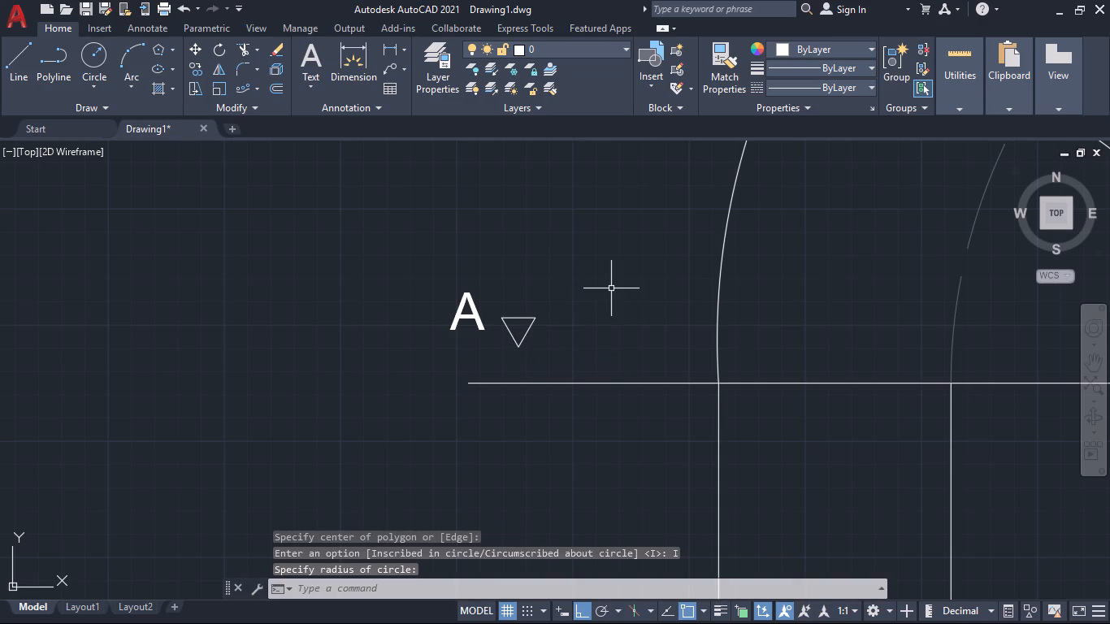
Draw a vertical line about 9.6 units up from the midpoint of the triangle's top edge.
middle_drag(611, 287, 613, 308)
scroll(613, 308, up, 1)
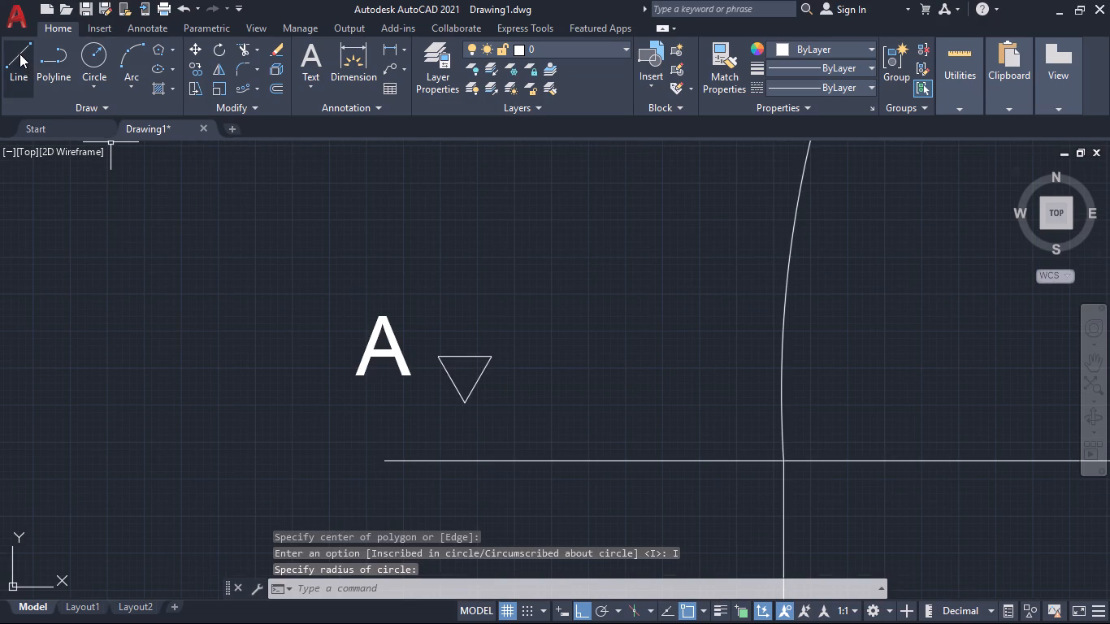
click(20, 54)
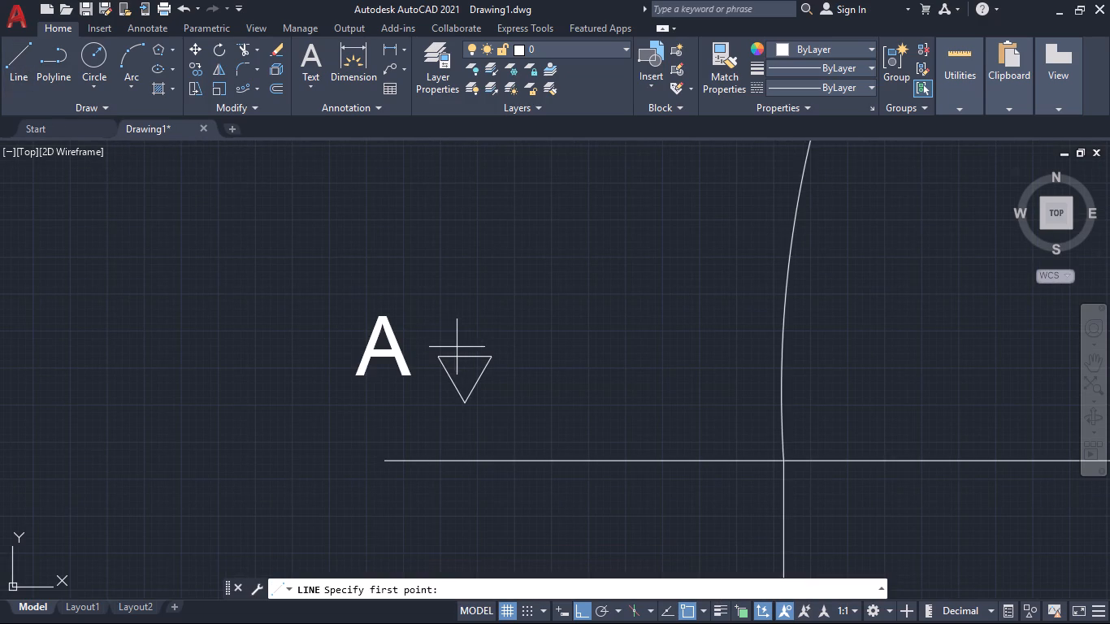
click(463, 353)
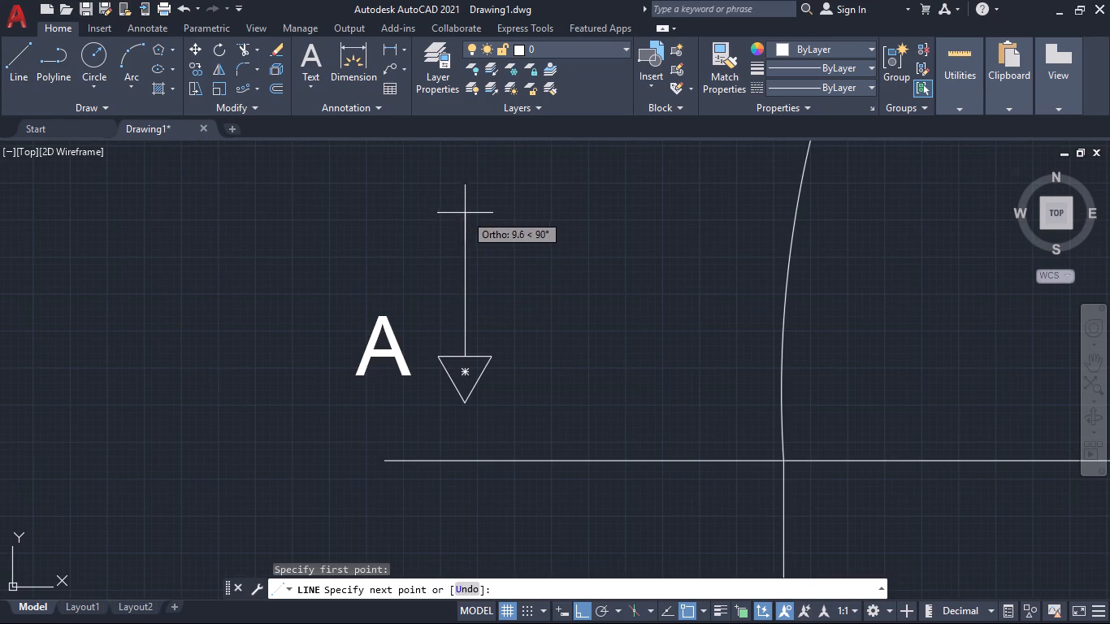
click(463, 211)
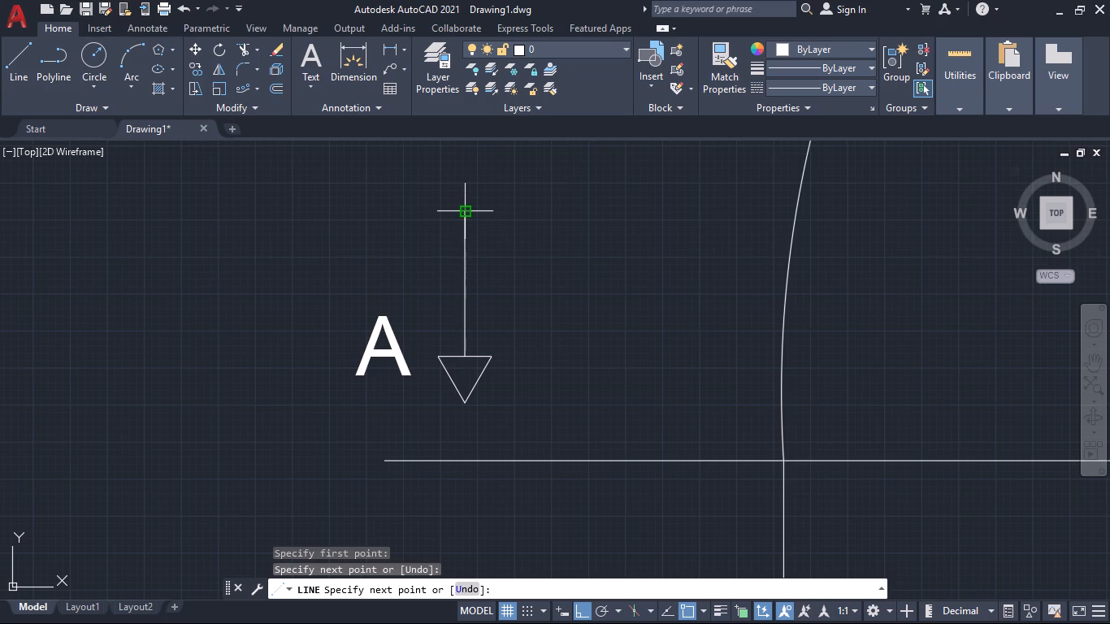
Continue with a cap about 0.2 units to each side of the vertical line's top and a right side down to the triangle's top edge.
scroll(458, 210, up, 2)
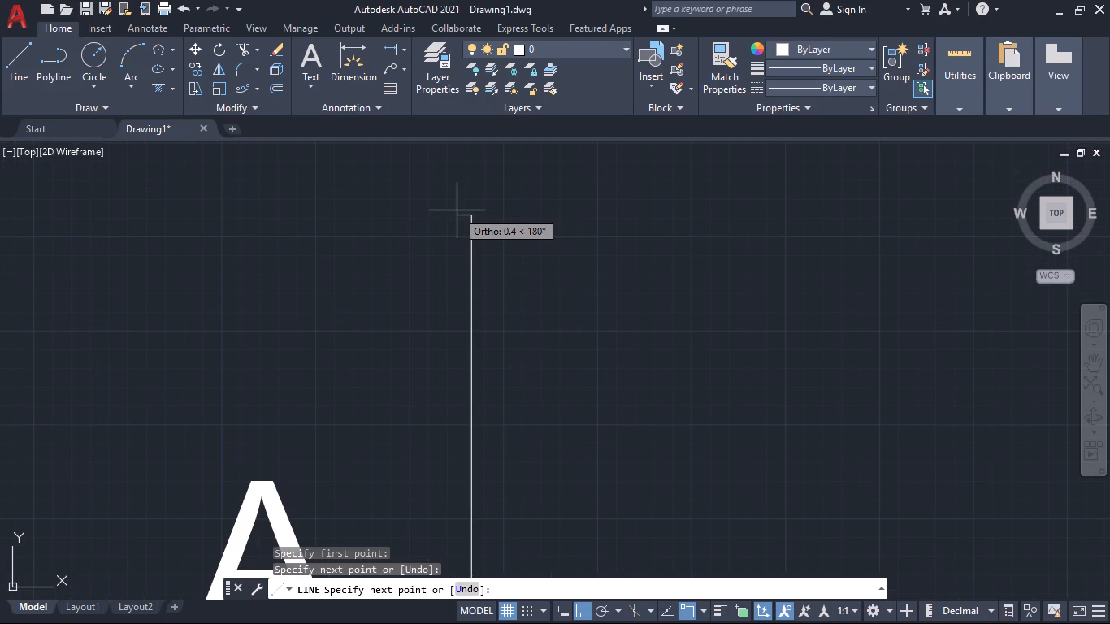
scroll(457, 210, up, 2)
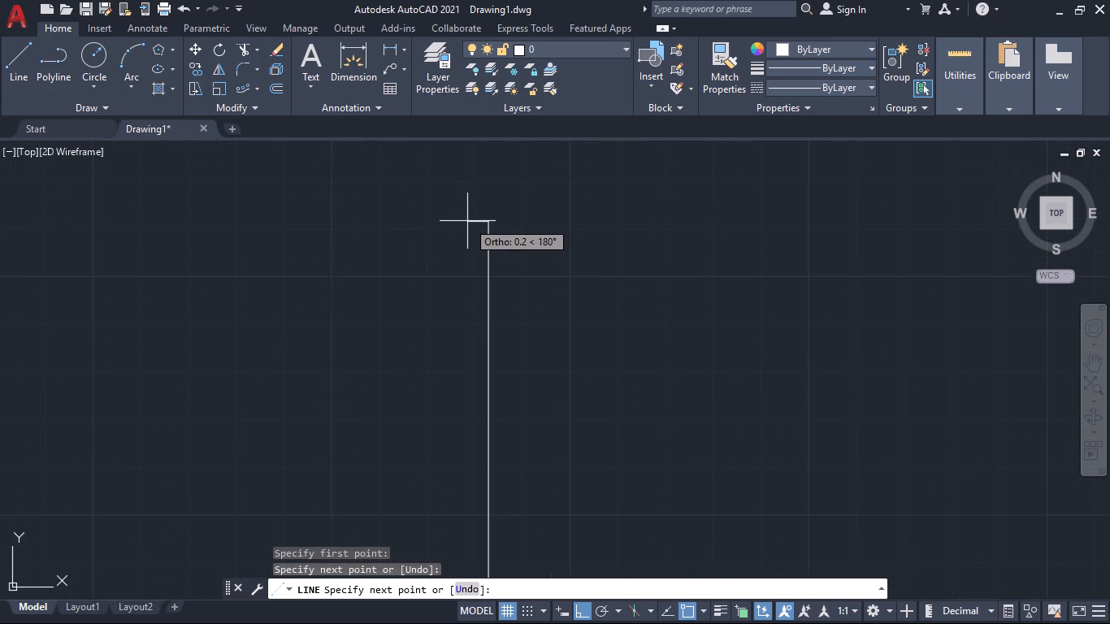
click(469, 222)
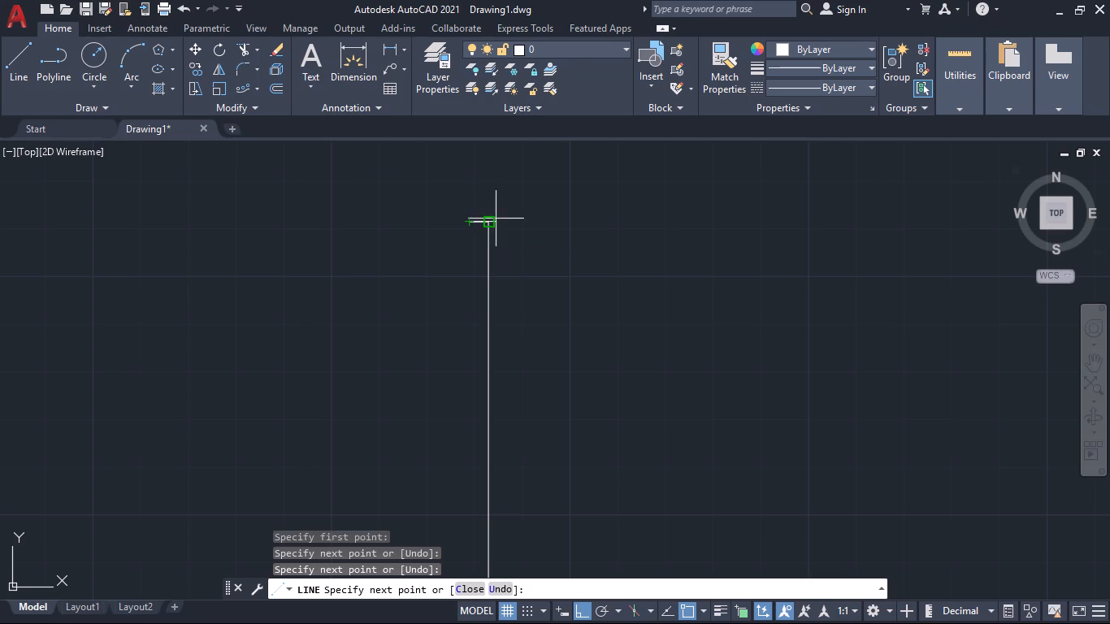
click(504, 220)
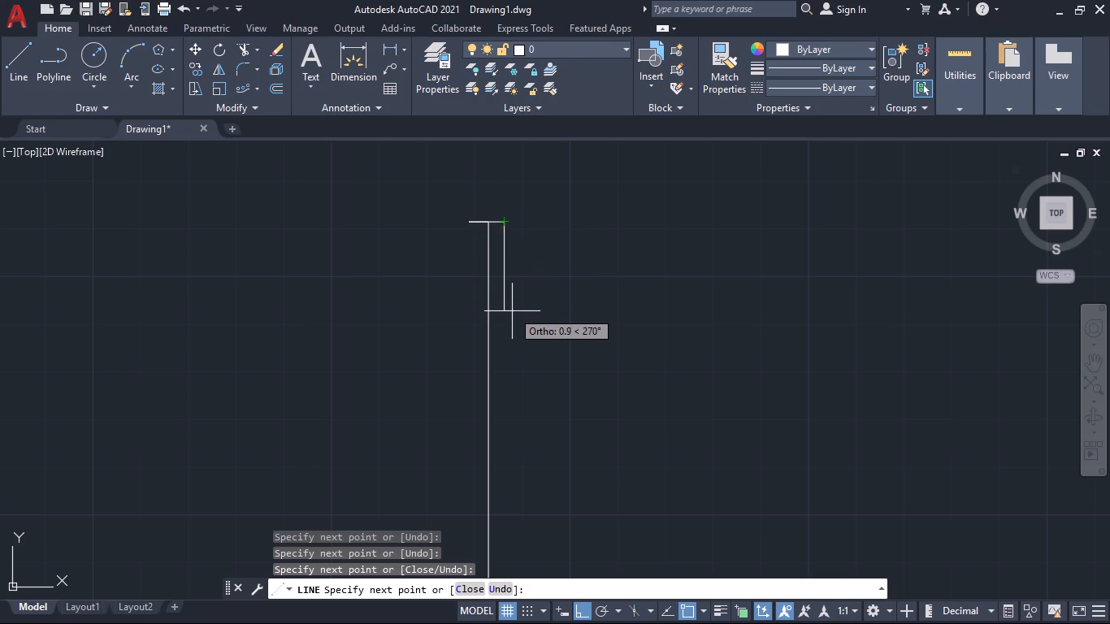
scroll(513, 342, down, 3)
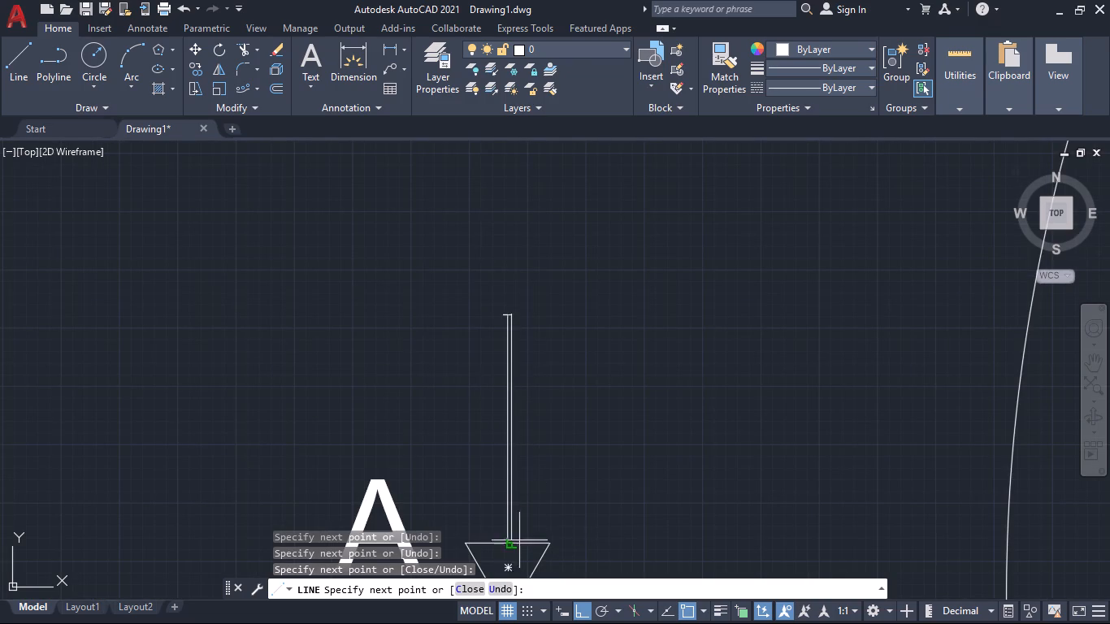
scroll(518, 546, up, 4)
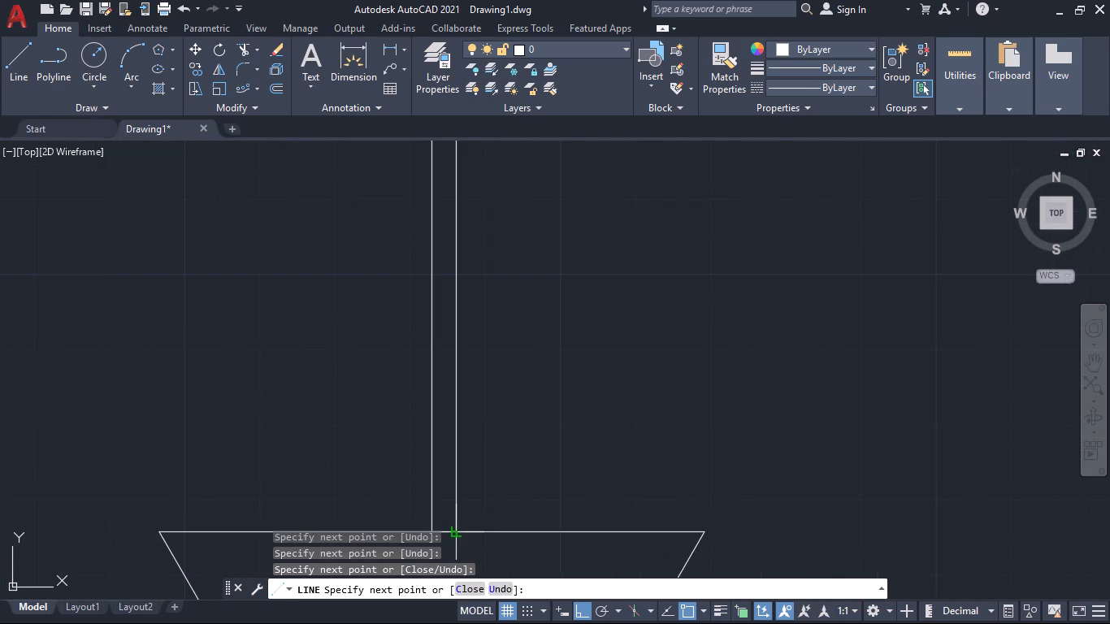
click(453, 534)
scroll(505, 527, down, 2)
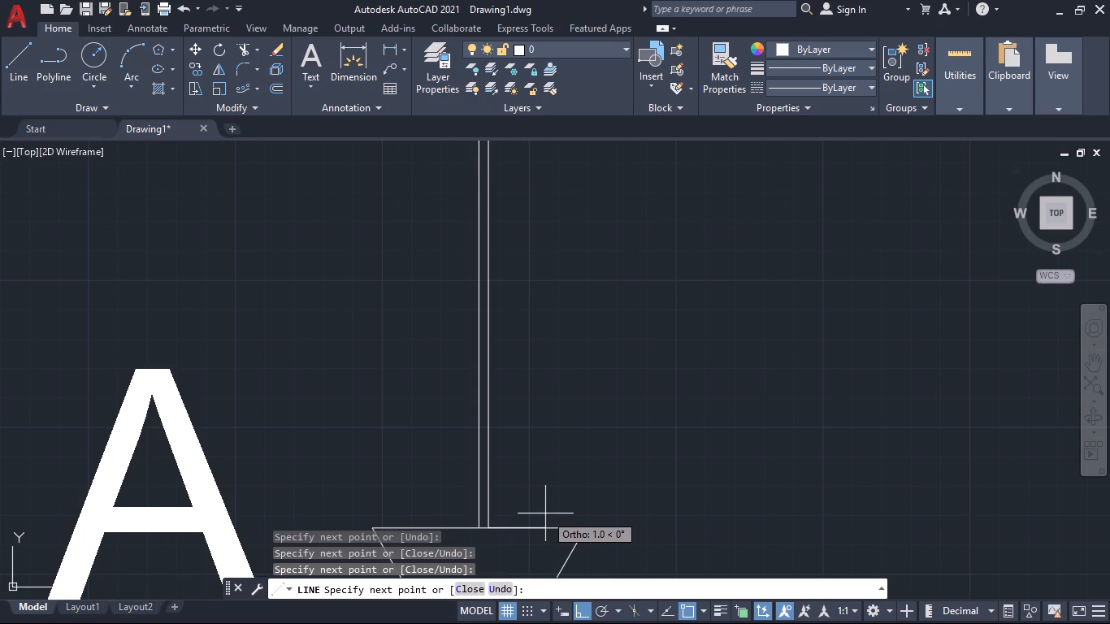
key(space)
Draw the arrow shaft's left side as a vertical line from the cap's left end down to the triangle's top edge.
key(space)
middle_drag(579, 291, 648, 473)
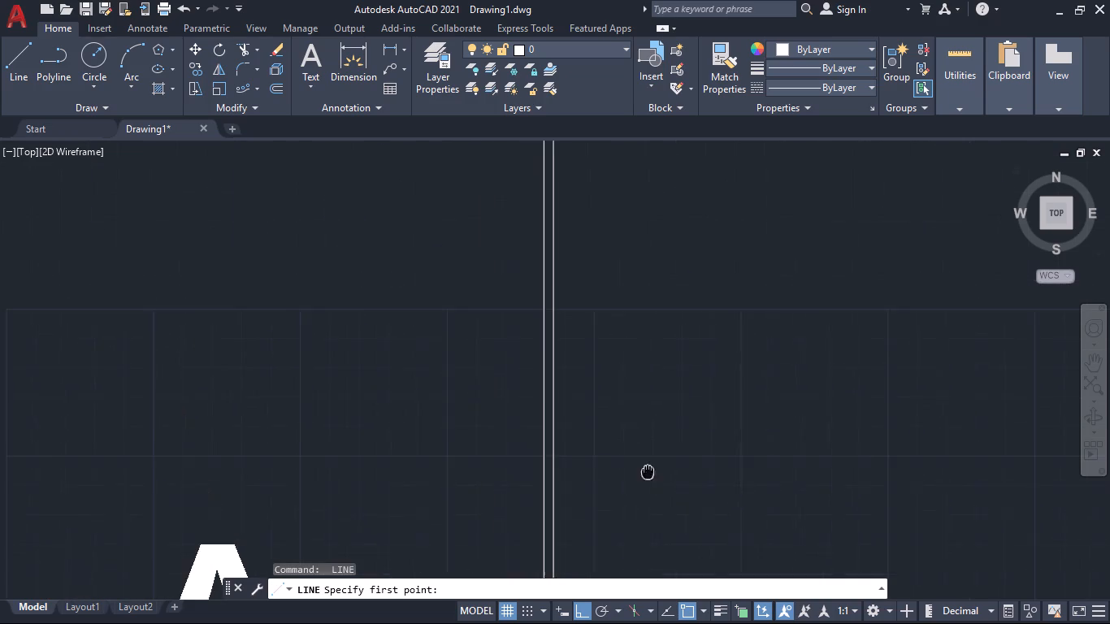
middle_drag(648, 473, 649, 473)
middle_drag(620, 266, 671, 464)
scroll(596, 355, up, 3)
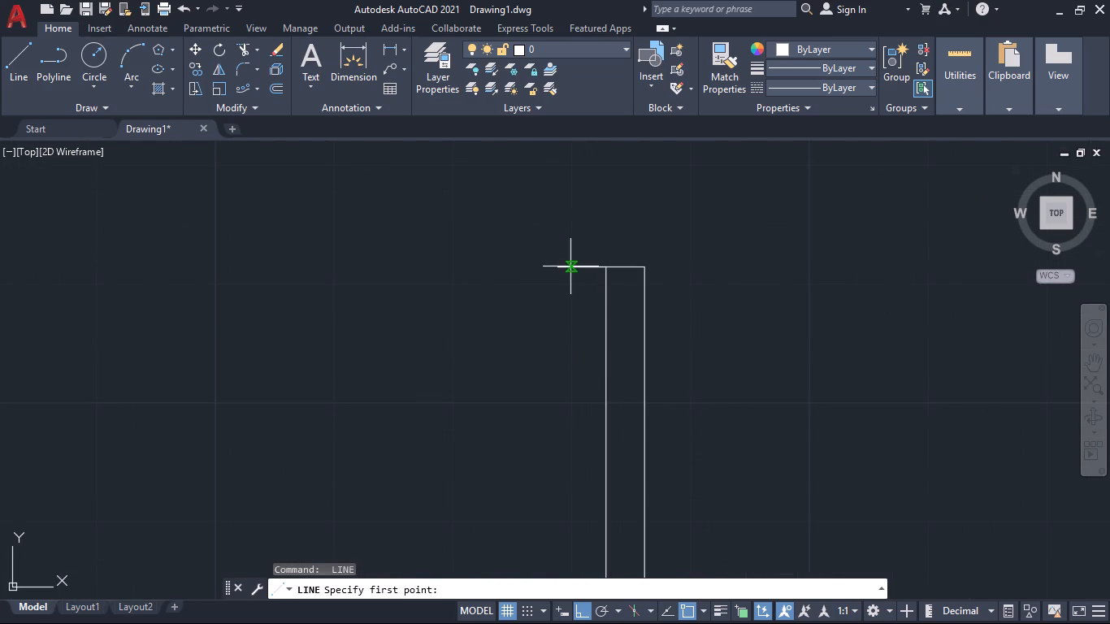
click(561, 270)
scroll(584, 443, down, 3)
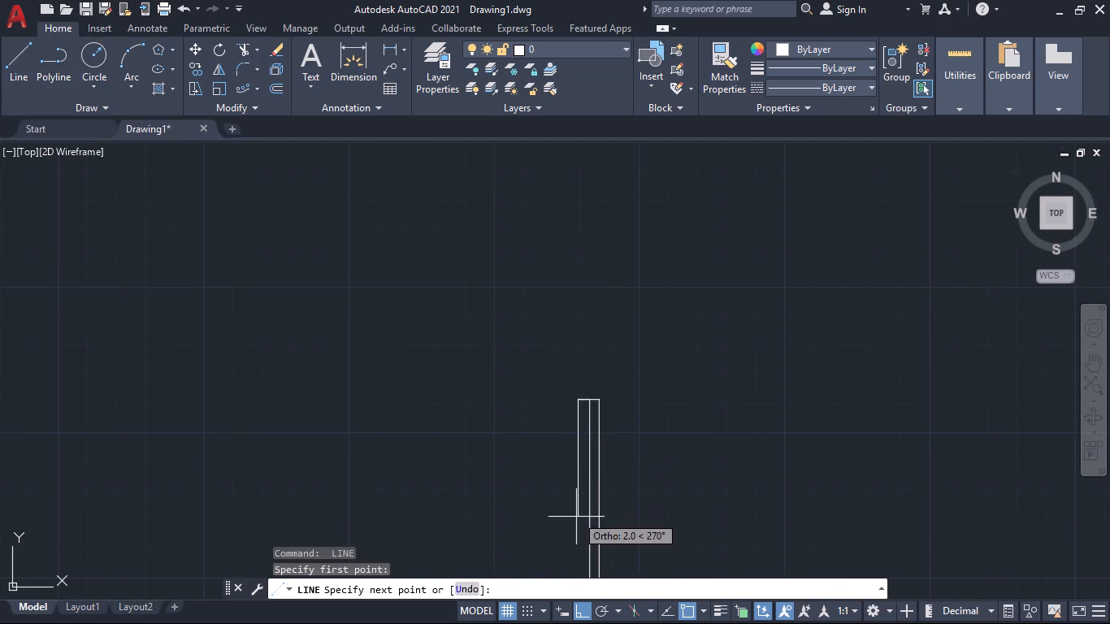
middle_drag(576, 518, 552, 332)
middle_drag(550, 510, 548, 312)
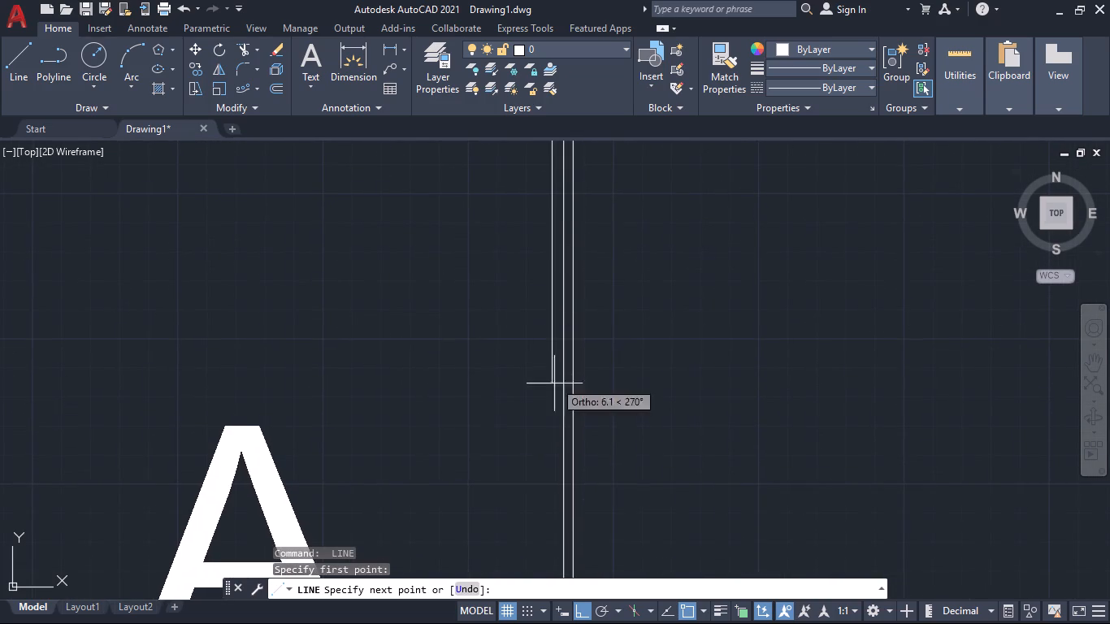
middle_drag(549, 514, 535, 296)
scroll(536, 330, up, 3)
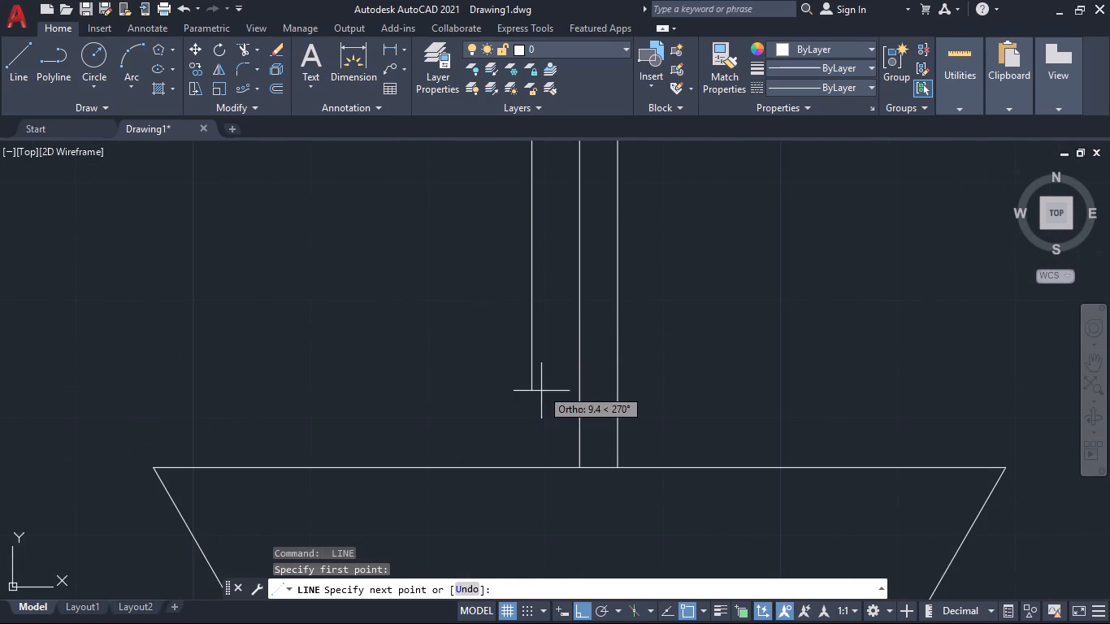
click(534, 469)
scroll(609, 449, down, 3)
middle_drag(718, 357, 723, 413)
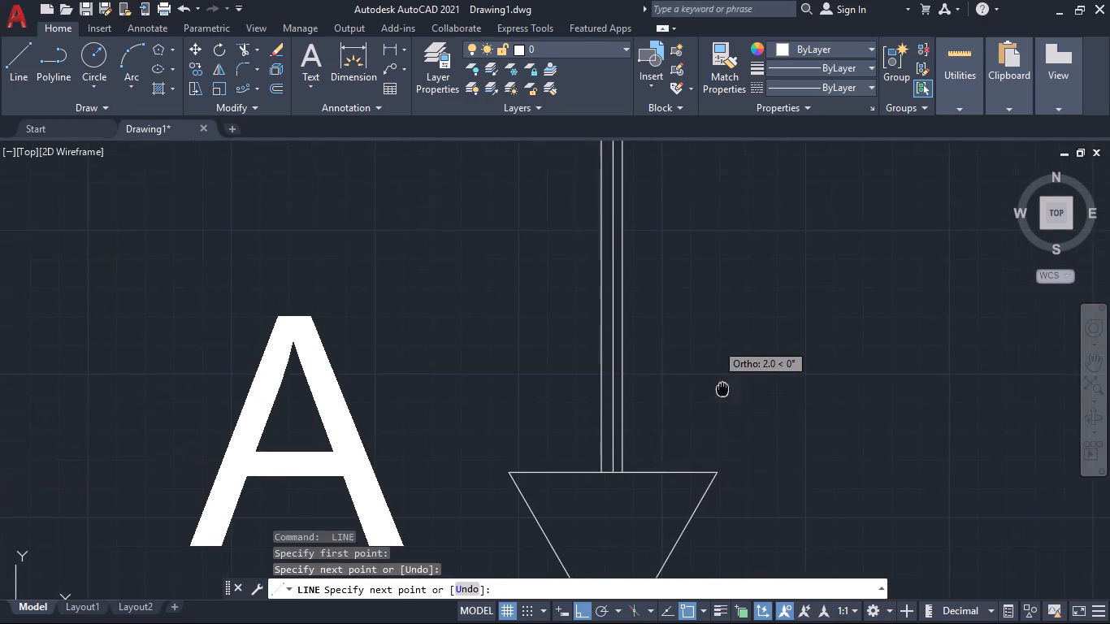
middle_drag(723, 413, 731, 479)
scroll(722, 443, down, 2)
middle_drag(735, 402, 702, 400)
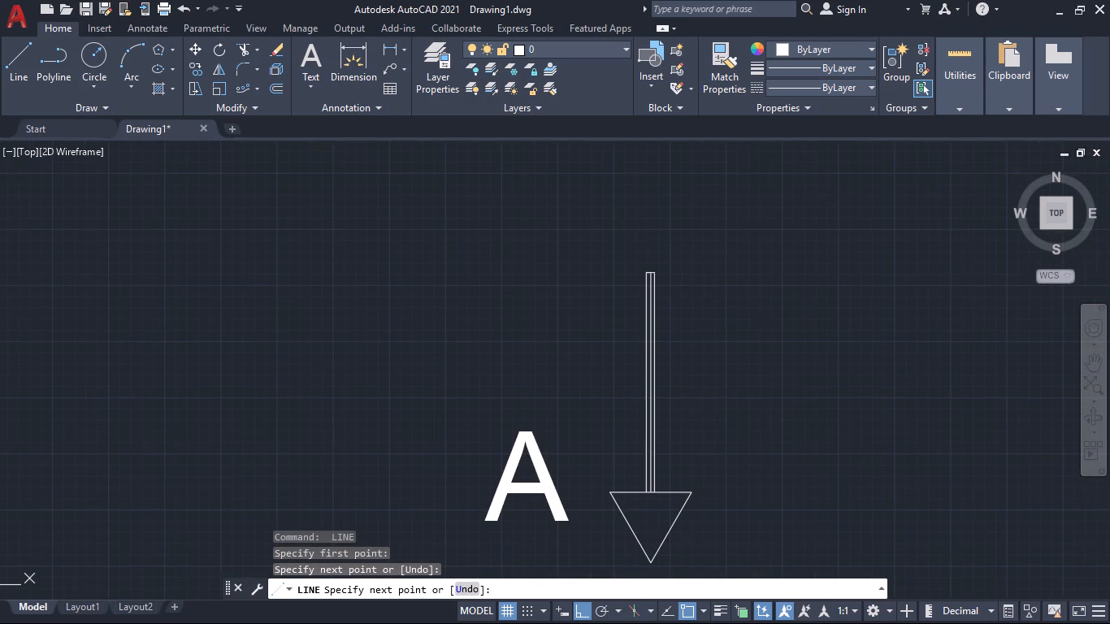
key(Escape)
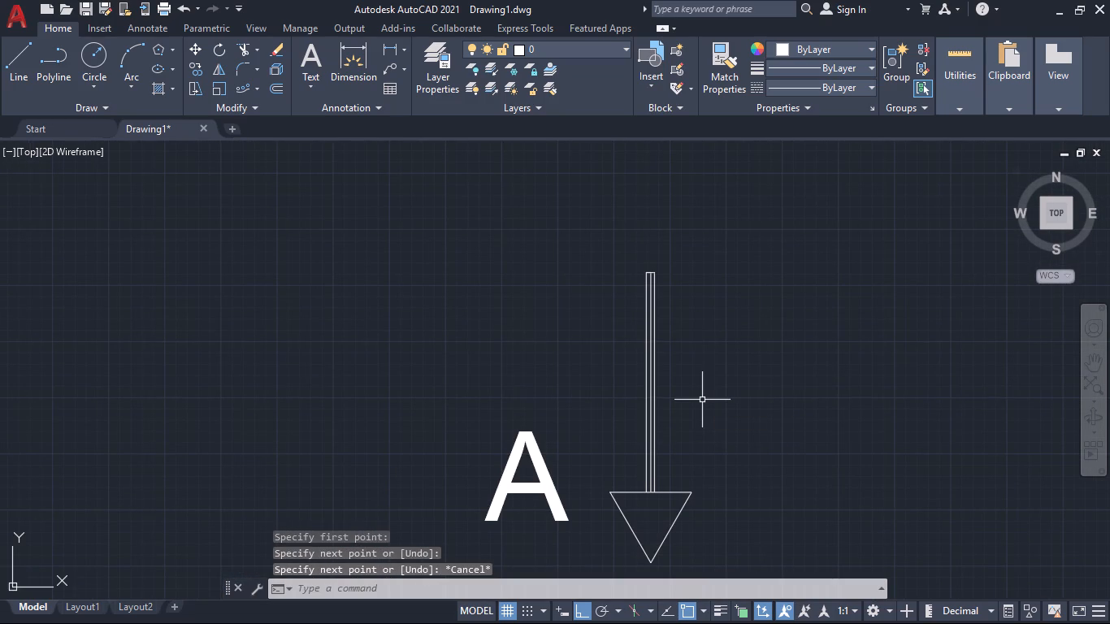
Stretch the arrowhead triangle's bottom vertex straight down by about 1.6 units.
middle_drag(716, 427, 686, 324)
click(640, 443)
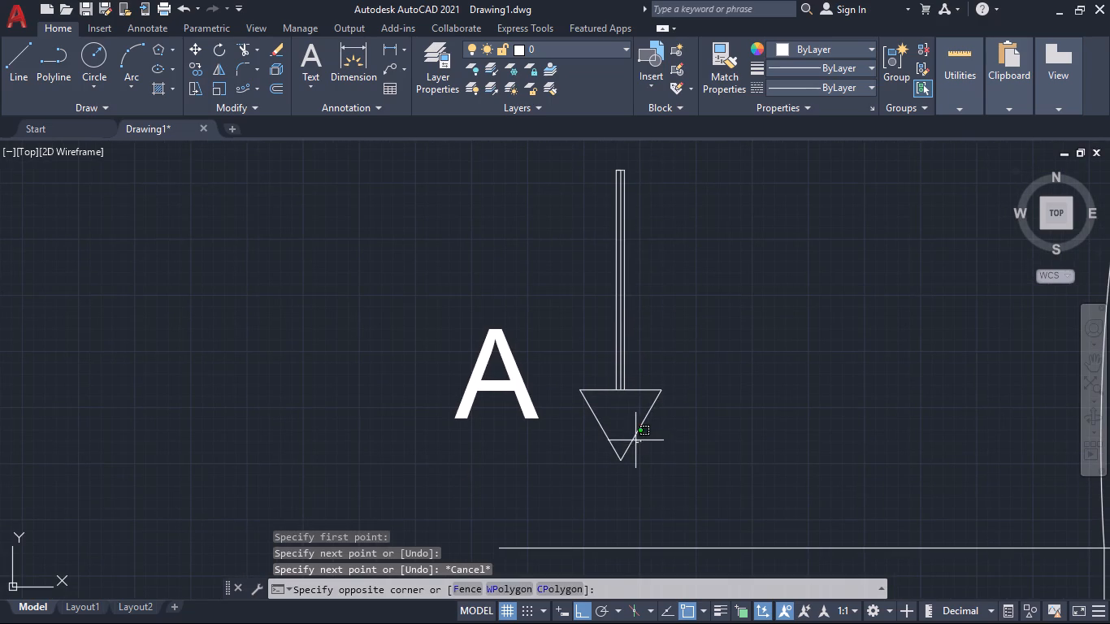
click(632, 437)
scroll(635, 483, up, 2)
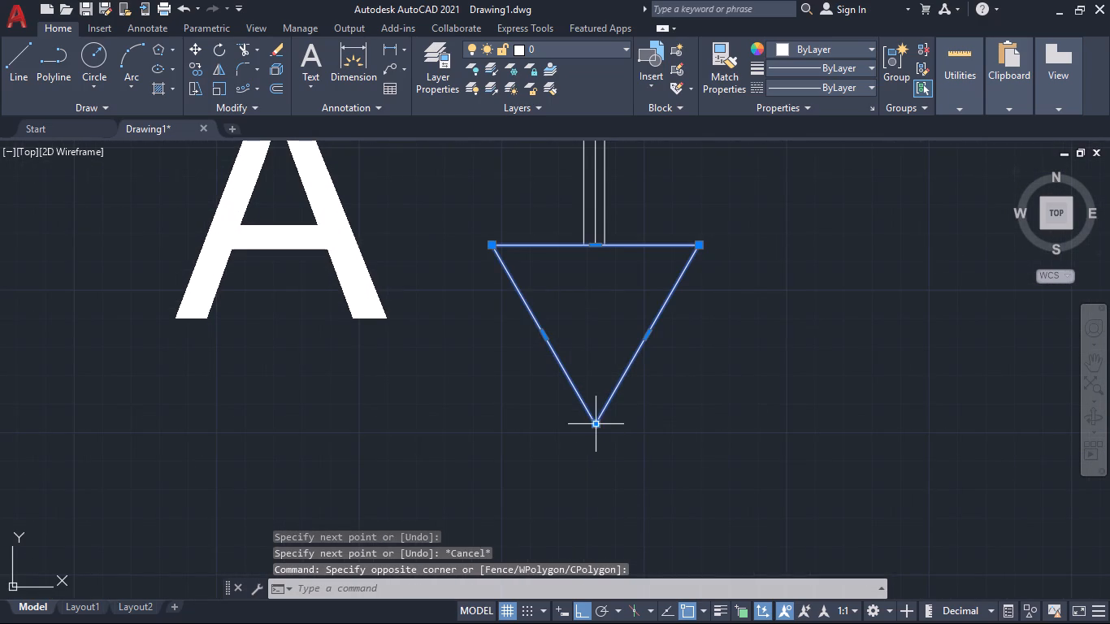
click(598, 427)
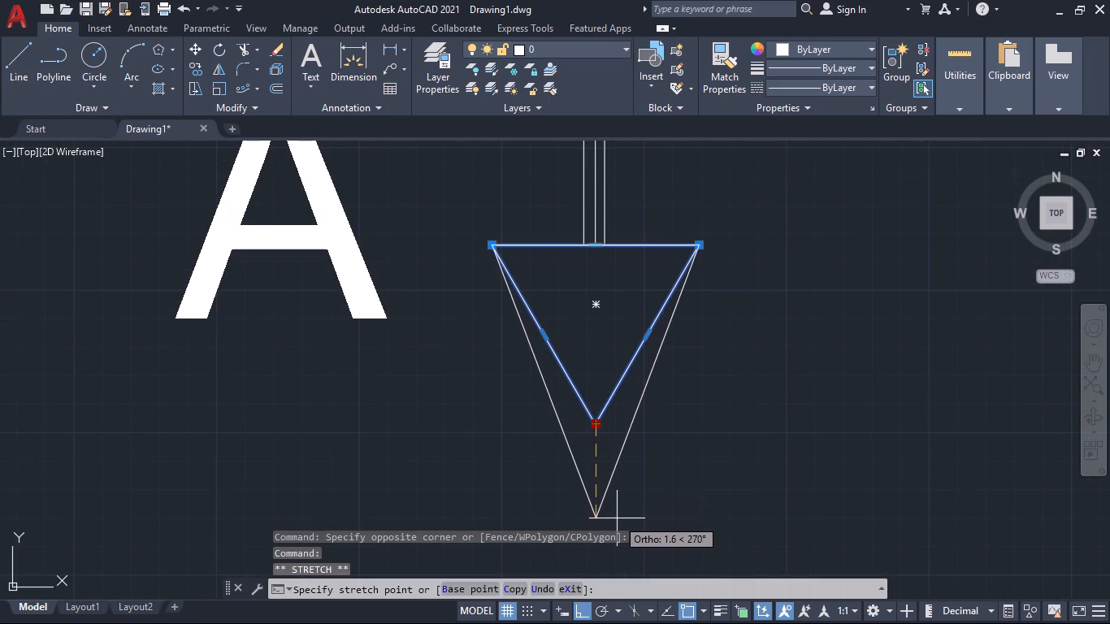
click(617, 518)
scroll(668, 476, down, 2)
scroll(752, 452, down, 1)
middle_drag(752, 452, 698, 466)
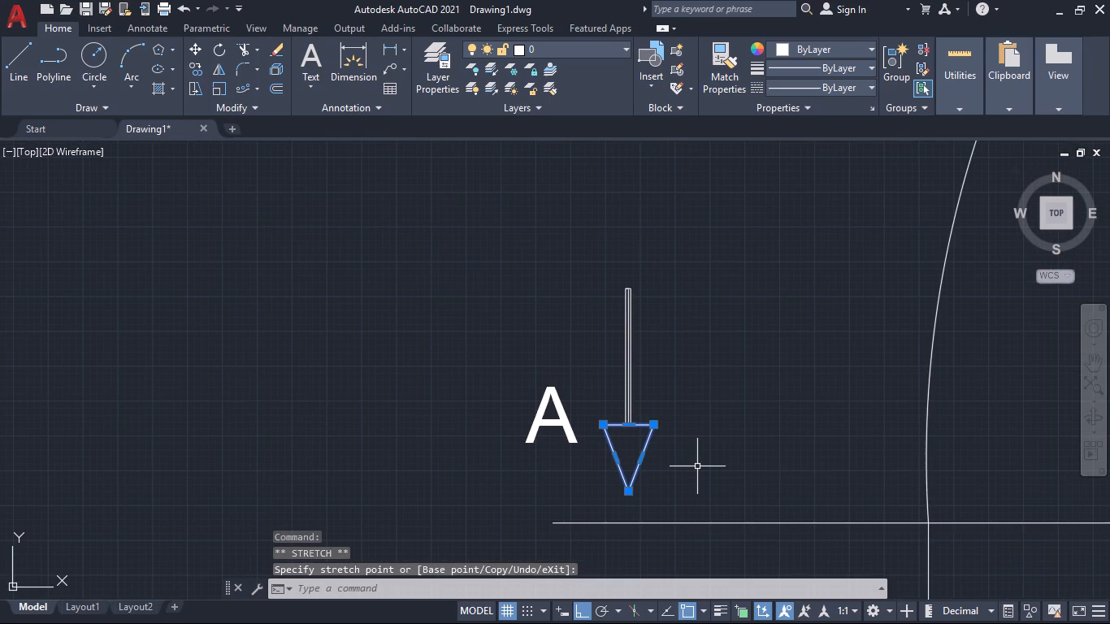
key(Escape)
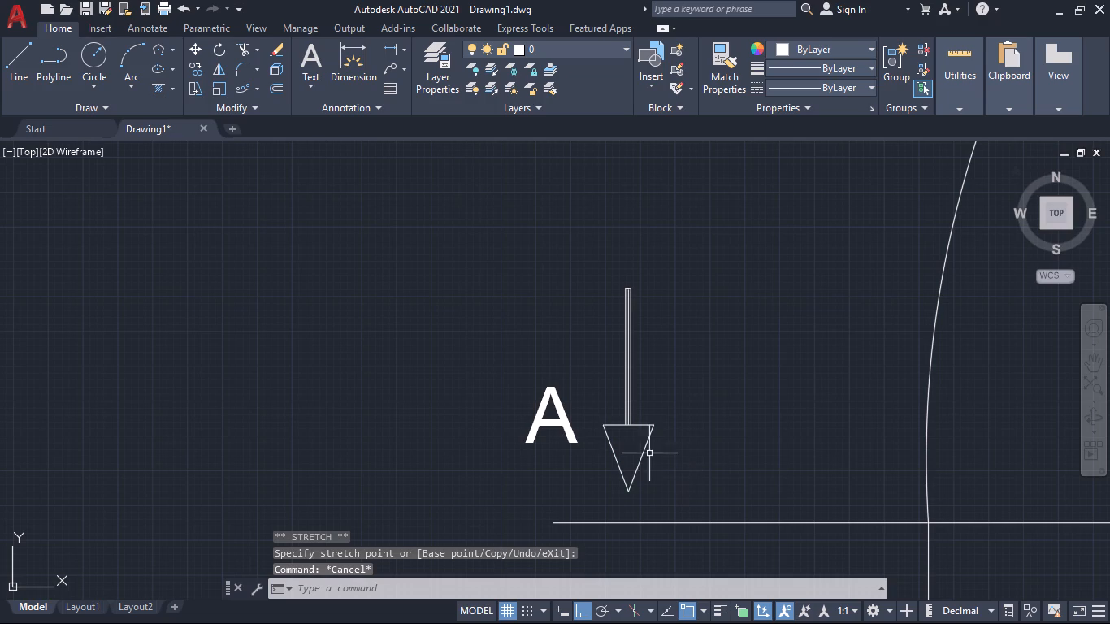
Delete the vertical centre line inside the arrow shaft.
scroll(631, 440, up, 3)
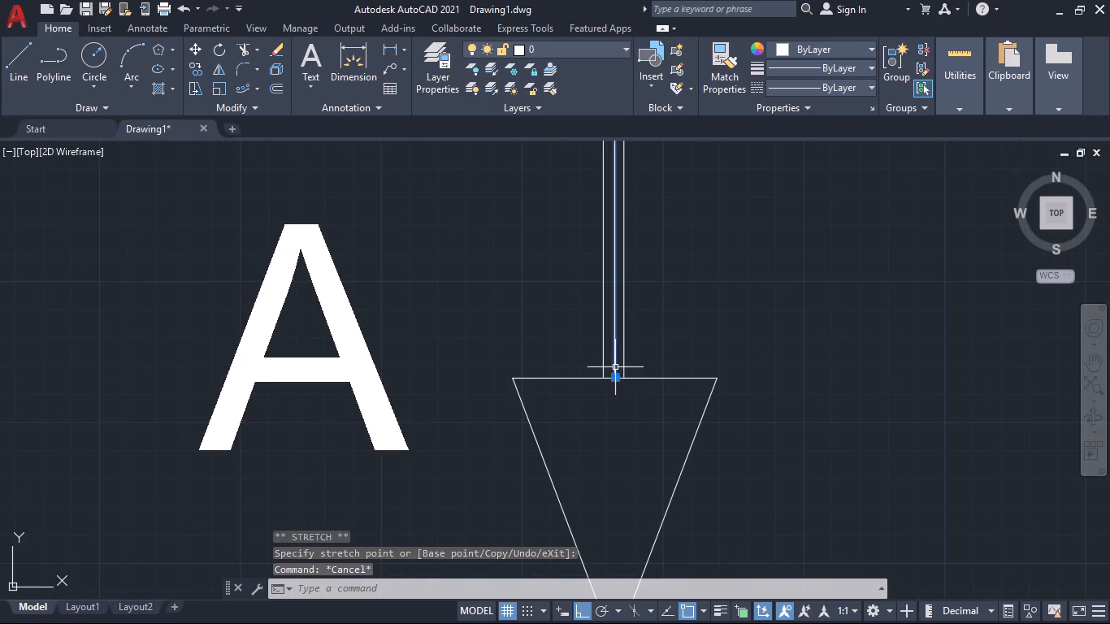
click(615, 367)
key(Delete)
Trim the triangle's top edge between the two sides of the arrow shaft.
text(tr)
key(Return)
click(614, 384)
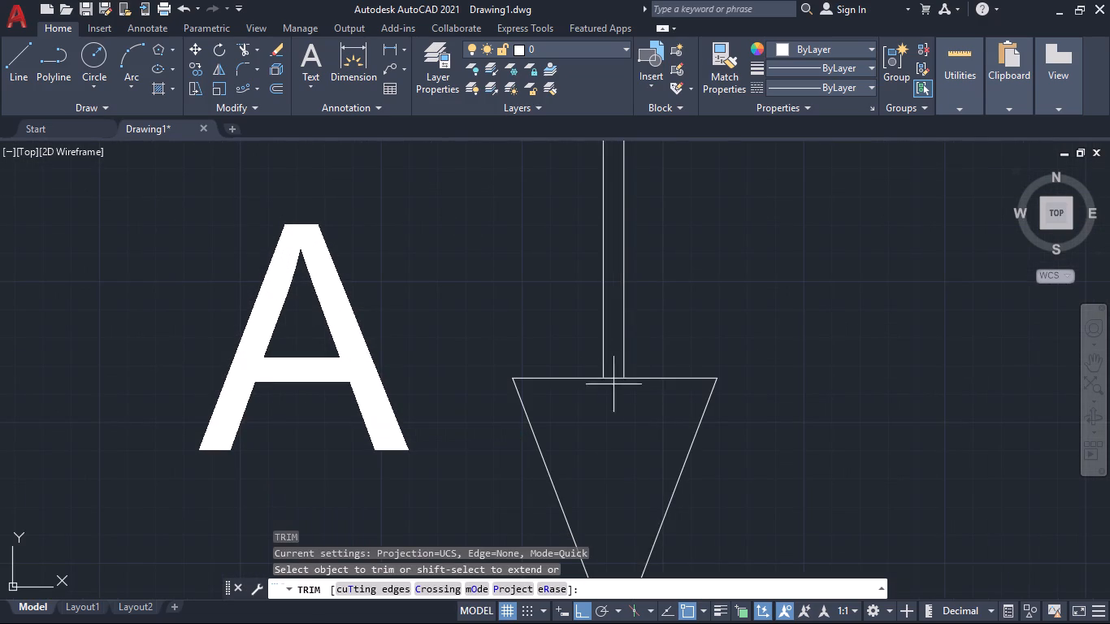
click(612, 371)
scroll(623, 403, down, 2)
middle_drag(661, 286, 672, 330)
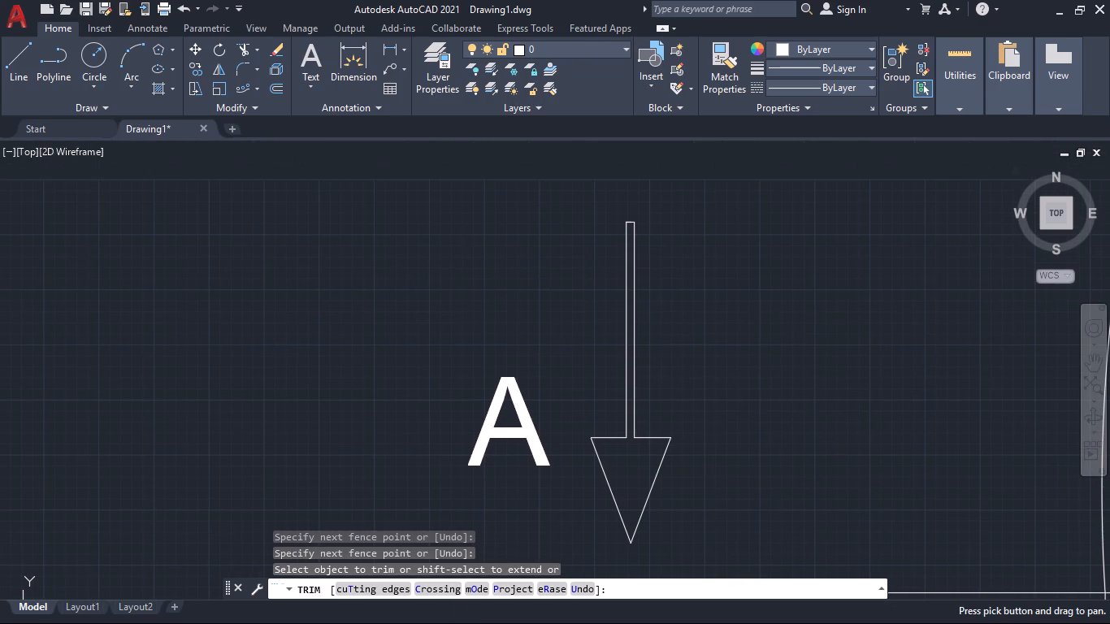
key(Escape)
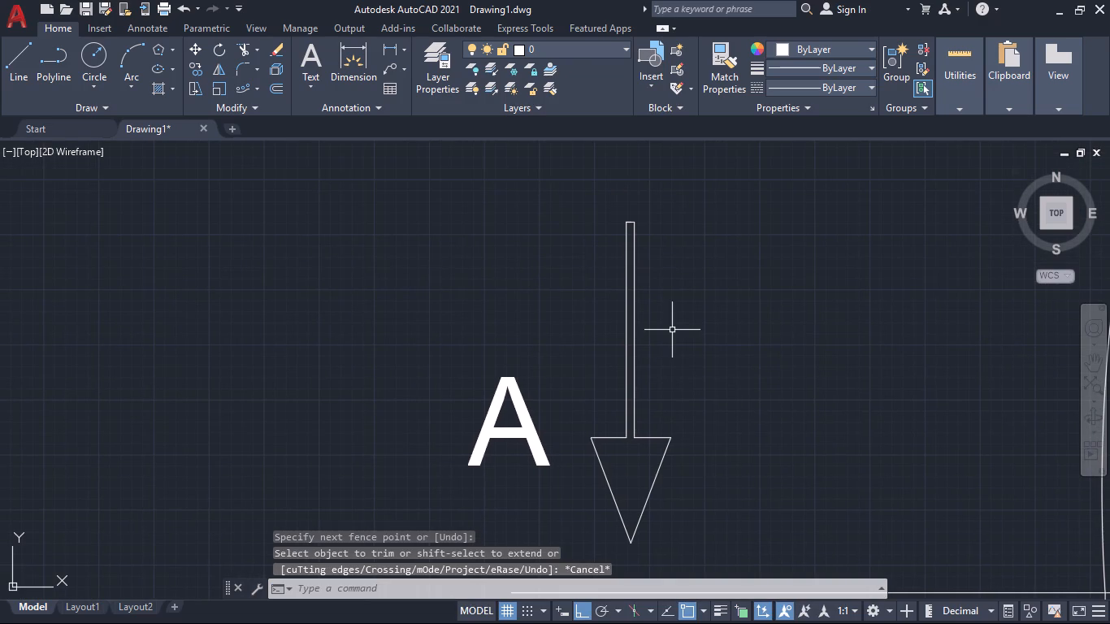
Copy the letter A and its arrow and paste them near the section line's right end, with the arrow tip on the line.
scroll(689, 342, down, 2)
middle_drag(739, 348, 530, 347)
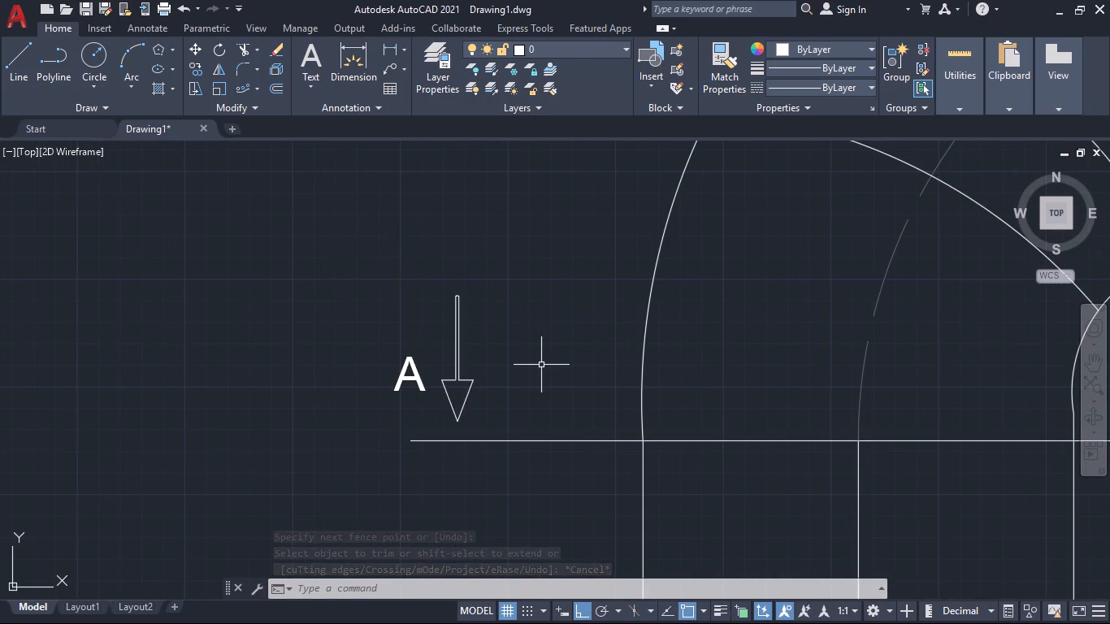
middle_drag(541, 365, 490, 356)
scroll(485, 355, down, 1)
middle_drag(486, 365, 393, 370)
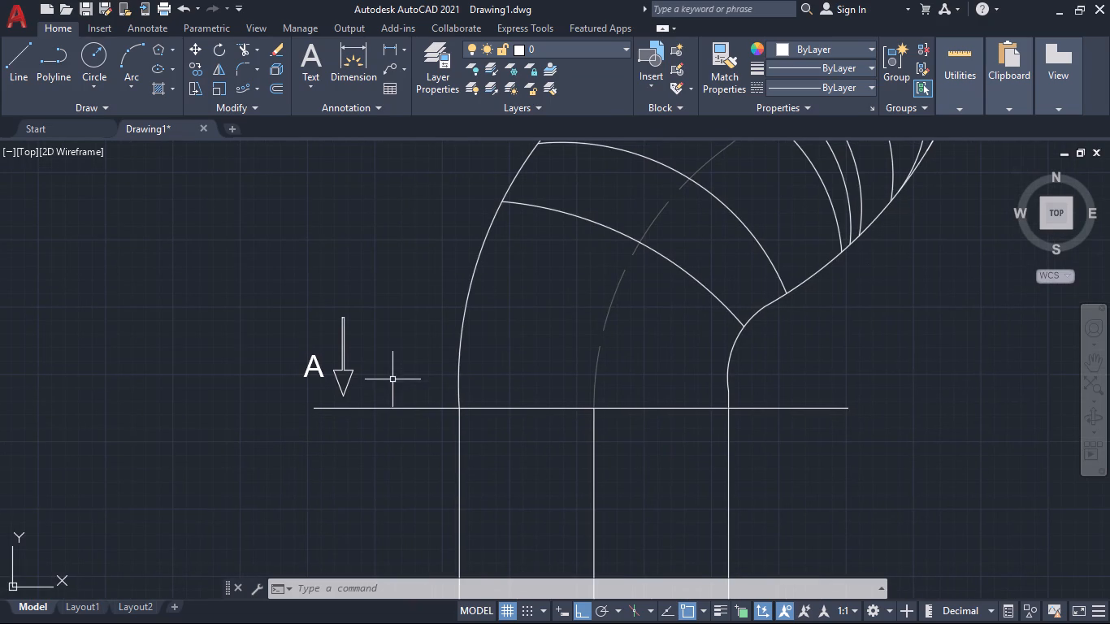
scroll(387, 379, up, 1)
middle_drag(396, 385, 392, 370)
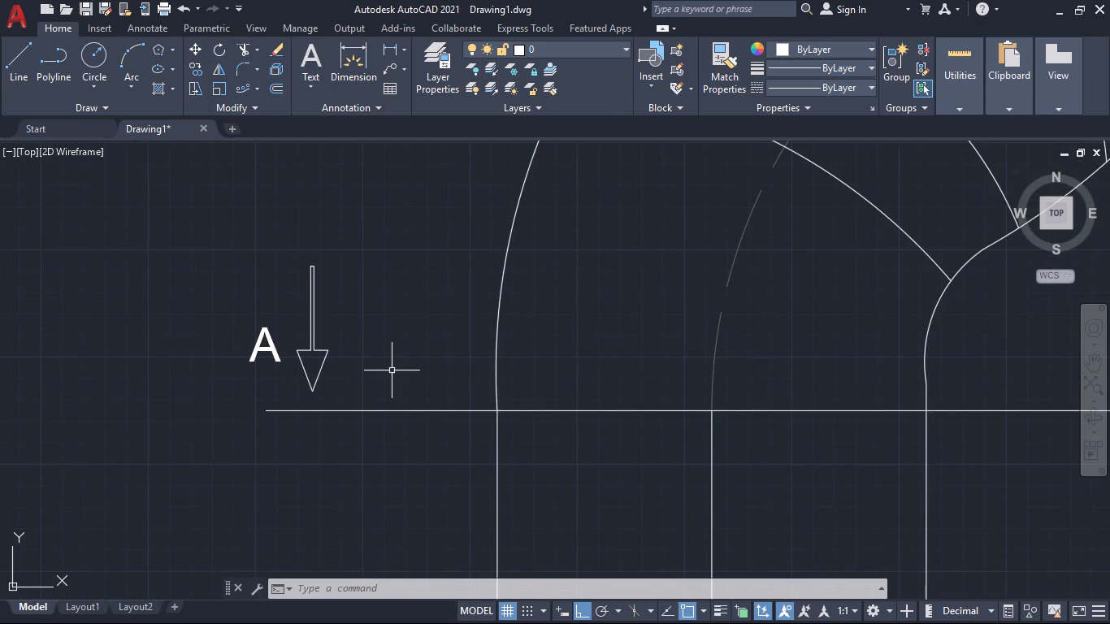
middle_drag(392, 370, 373, 372)
scroll(373, 372, down, 1)
middle_drag(380, 366, 396, 404)
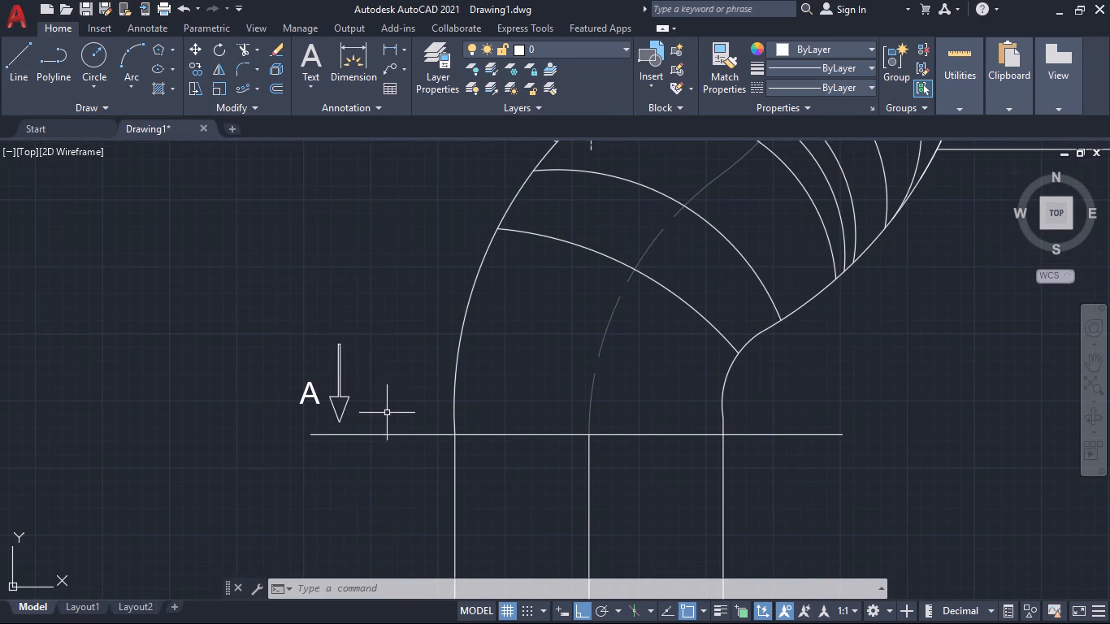
click(383, 418)
click(261, 338)
scroll(290, 371, up, 3)
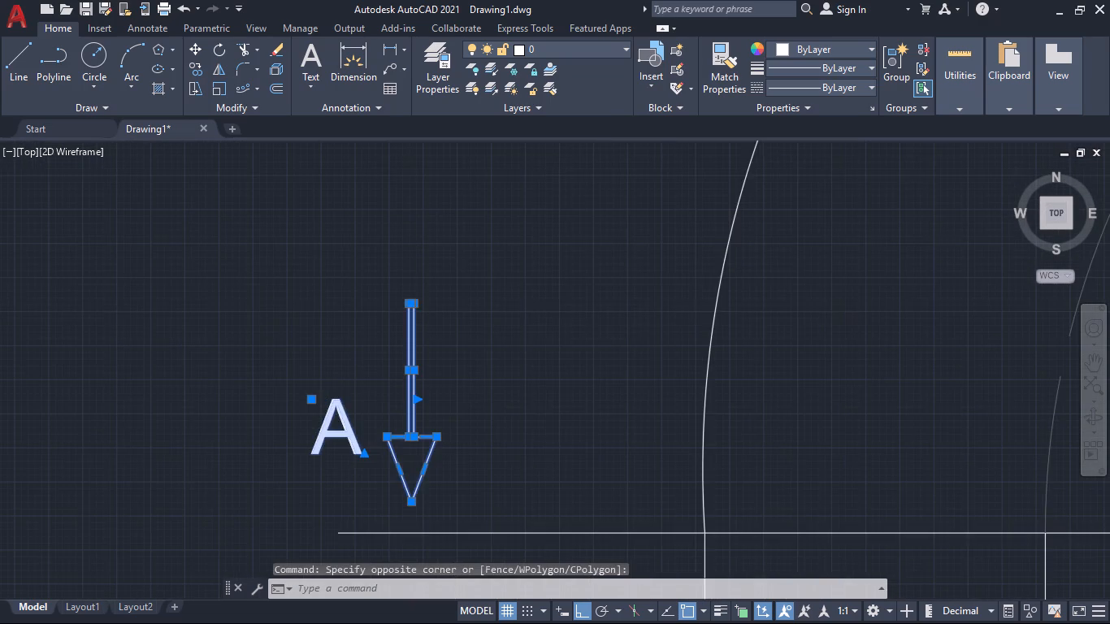
scroll(271, 348, down, 2)
key(ctrl+c)
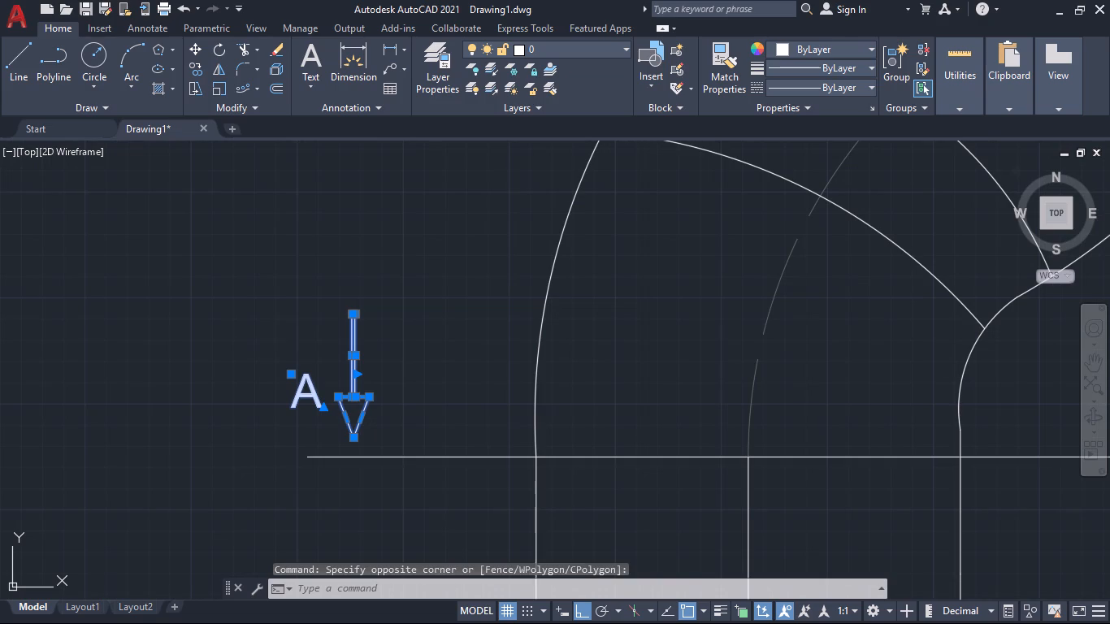
scroll(323, 375, down, 3)
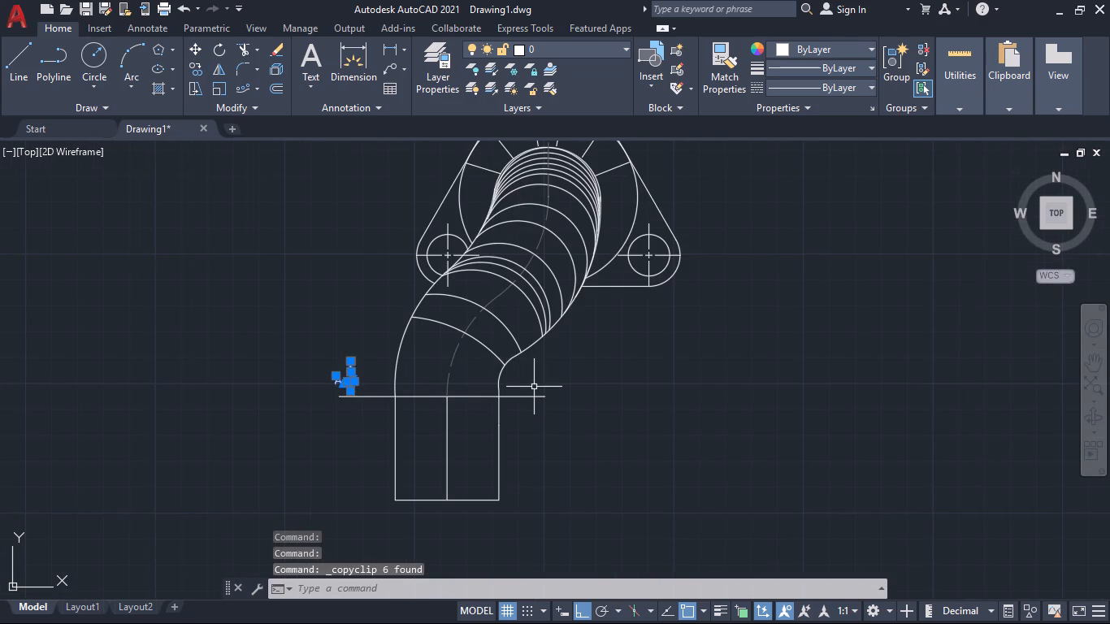
scroll(534, 387, up, 2)
click(518, 359)
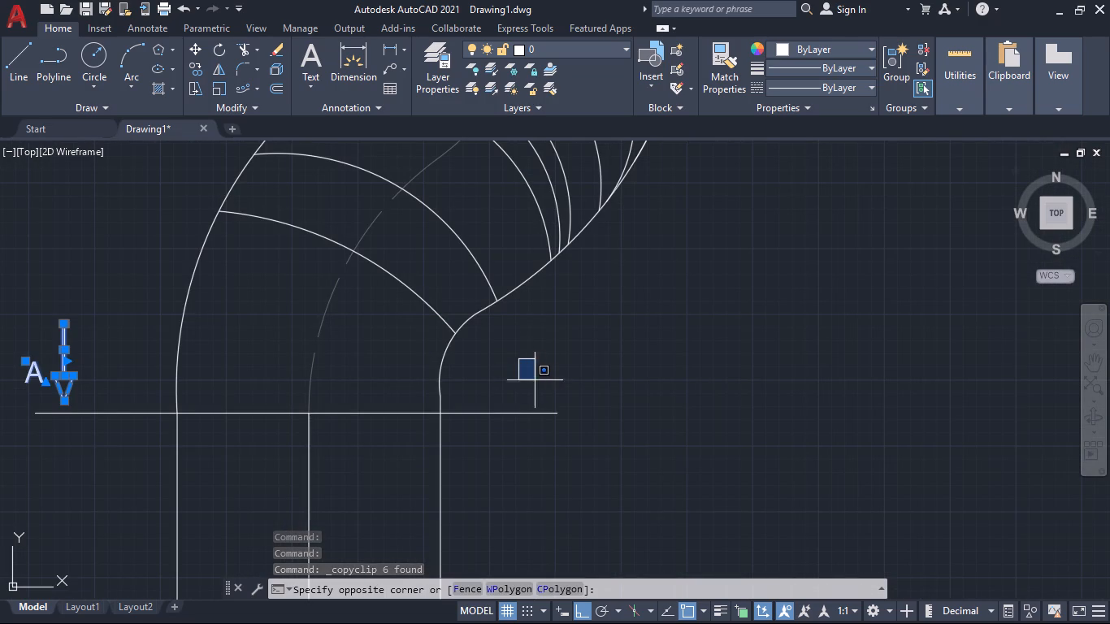
key(ctrl+v)
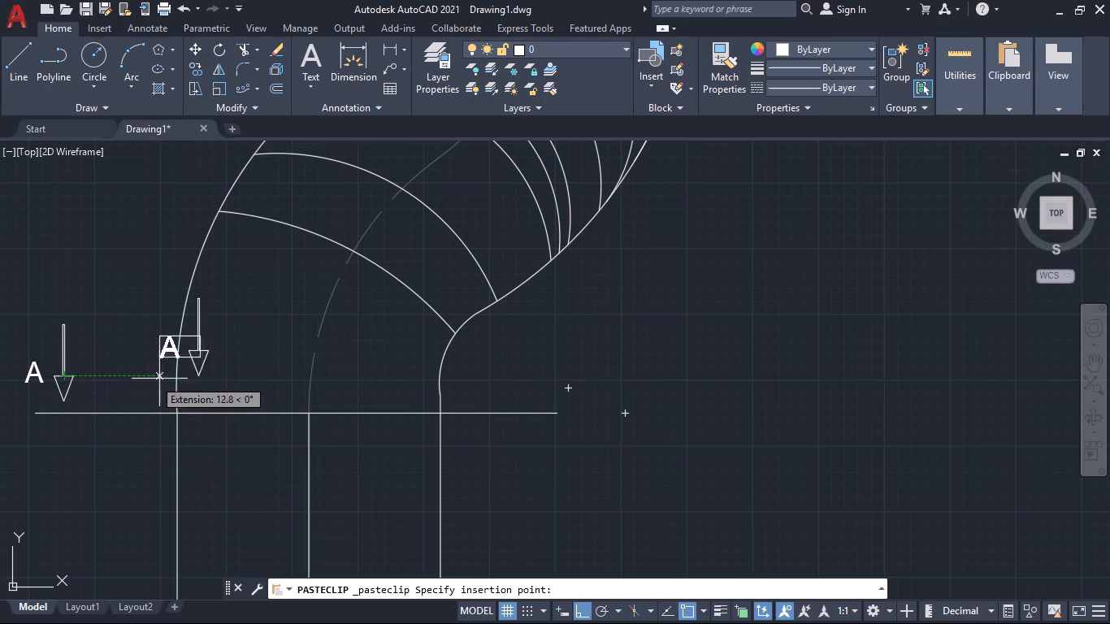
click(504, 408)
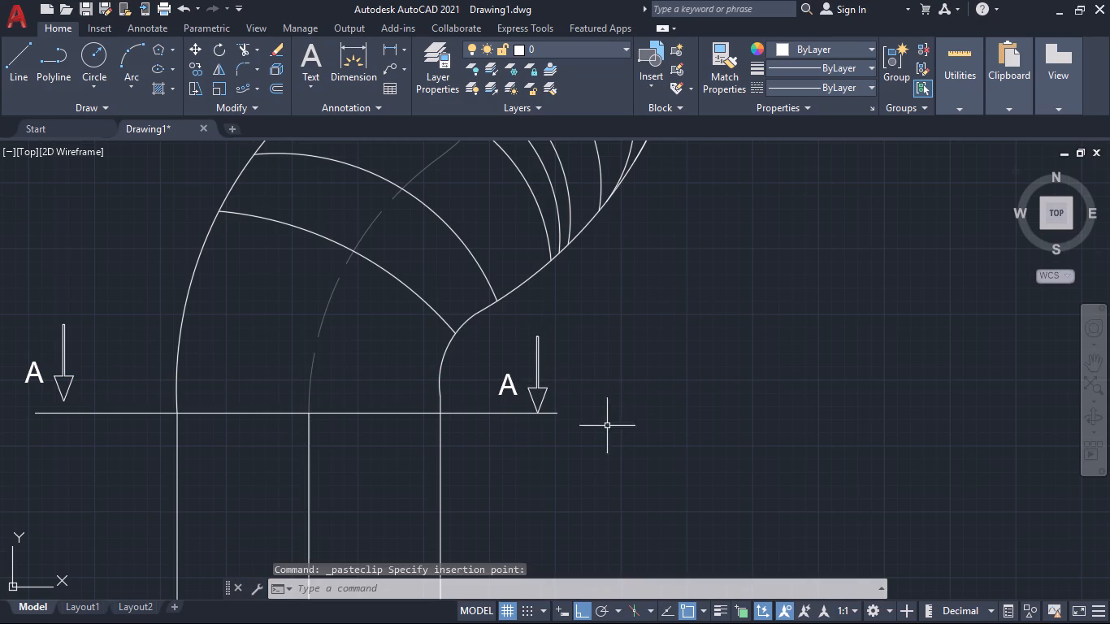
Move the original letter A and arrow straight down from the arrow tip onto the horizontal section line.
middle_drag(568, 446, 670, 430)
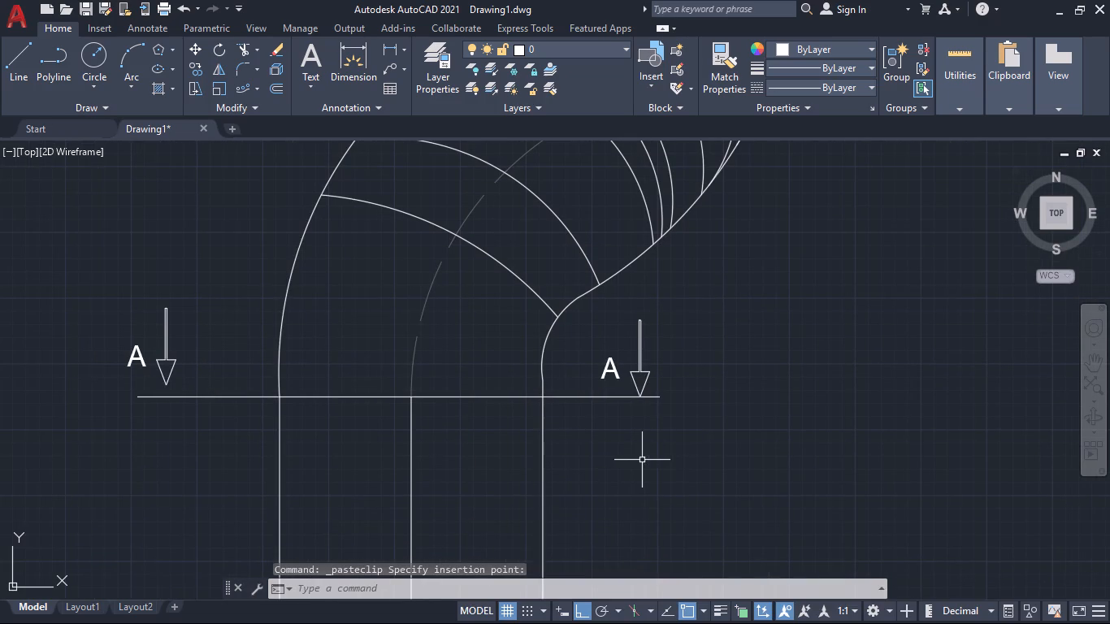
middle_drag(640, 460, 687, 453)
middle_drag(190, 421, 232, 427)
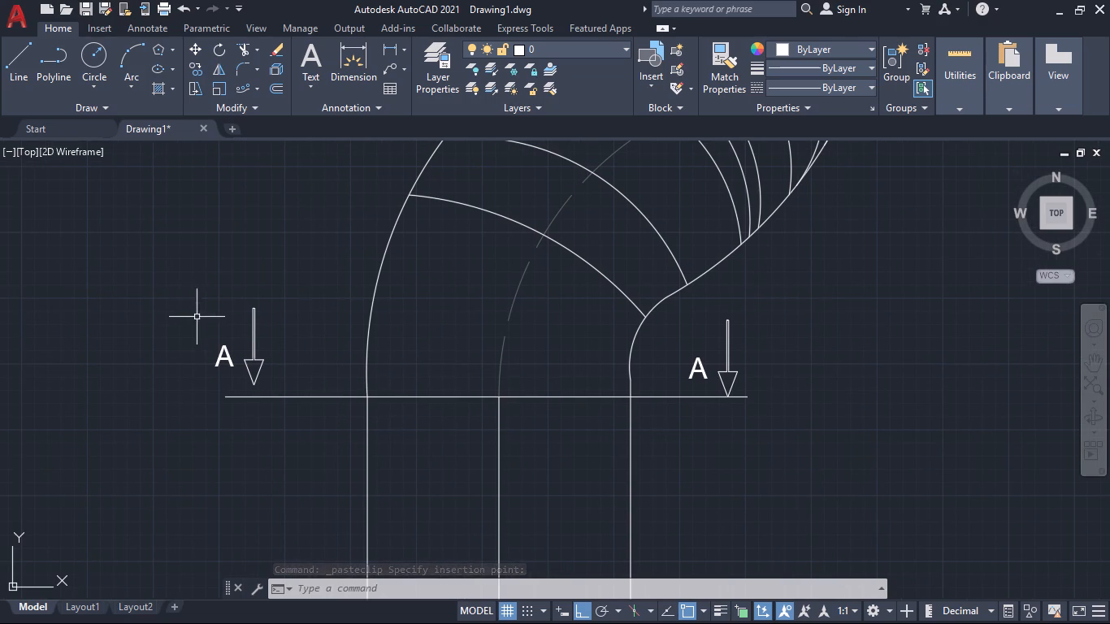
drag(205, 294, 215, 310)
click(284, 387)
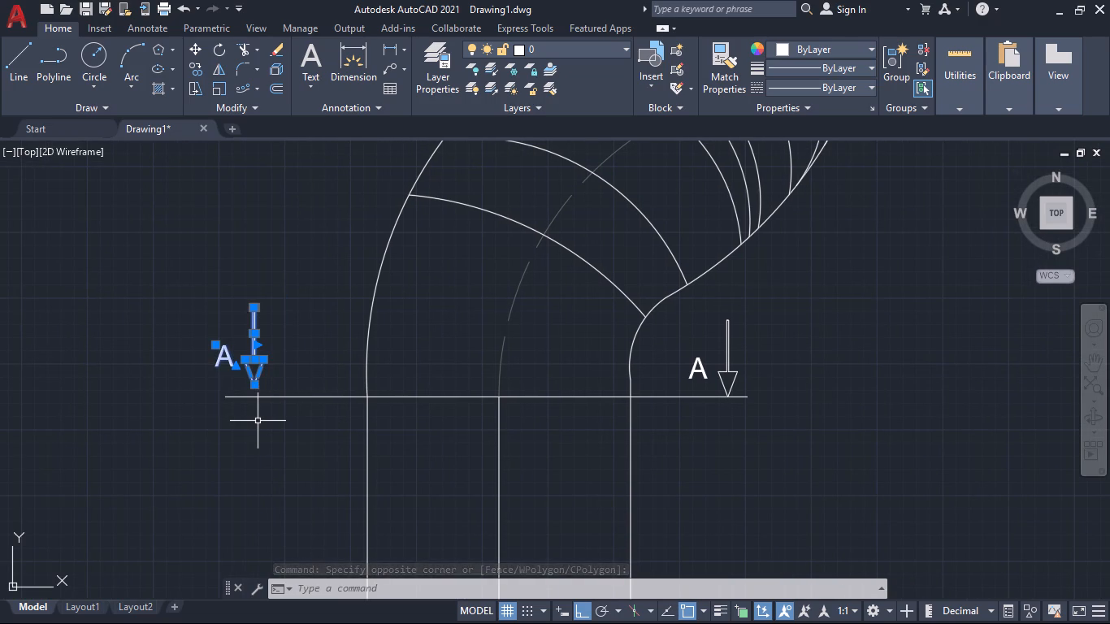
key(m)
key(Return)
scroll(257, 418, up, 2)
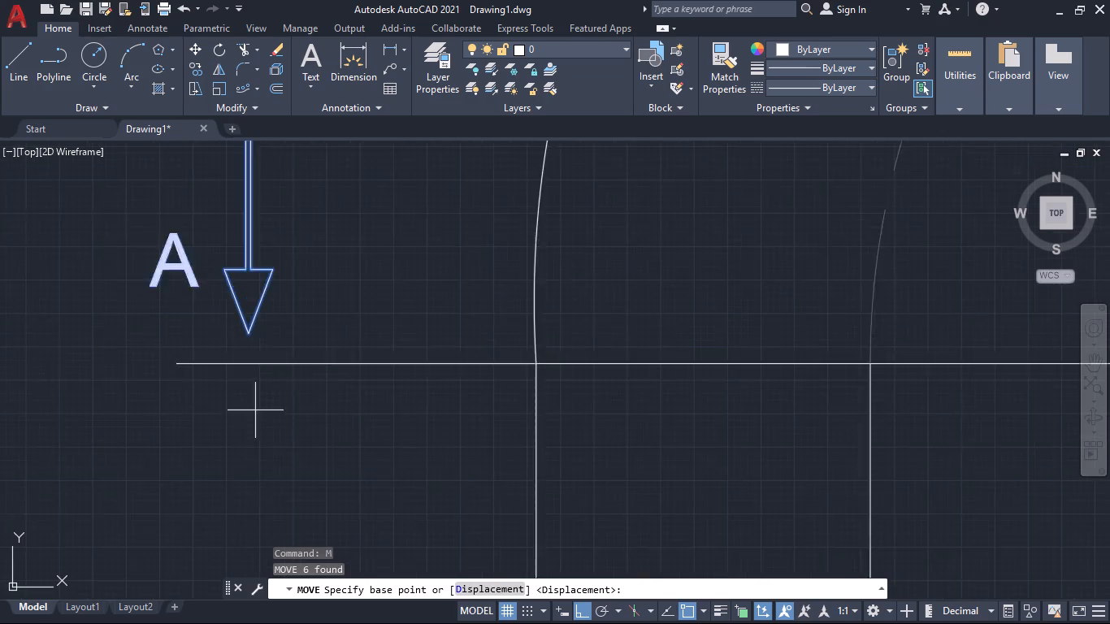
scroll(255, 410, up, 1)
click(243, 292)
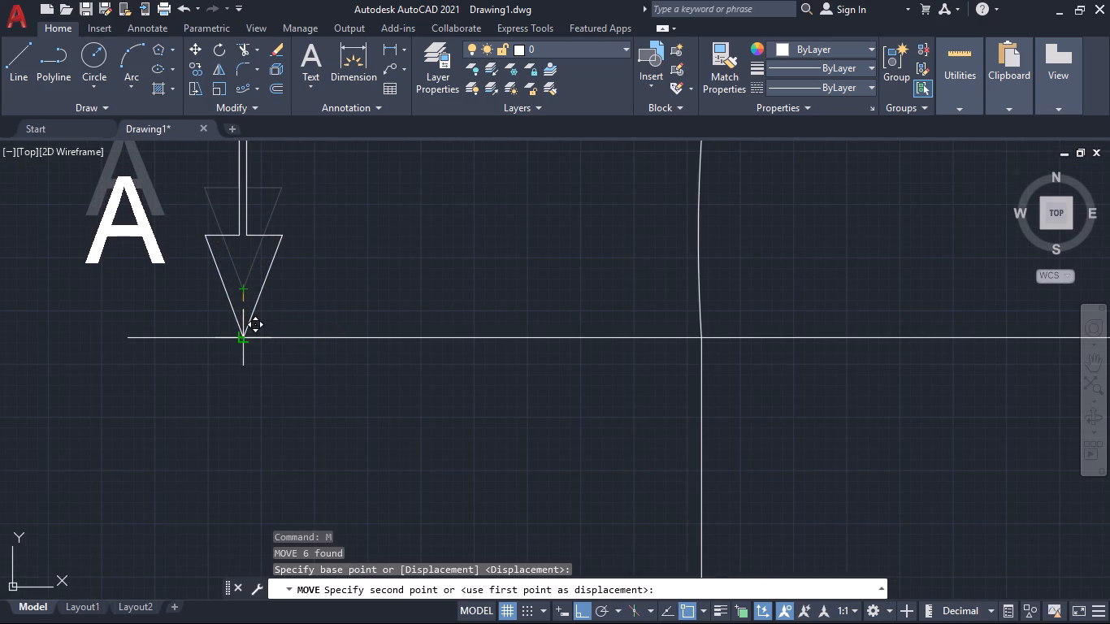
click(244, 338)
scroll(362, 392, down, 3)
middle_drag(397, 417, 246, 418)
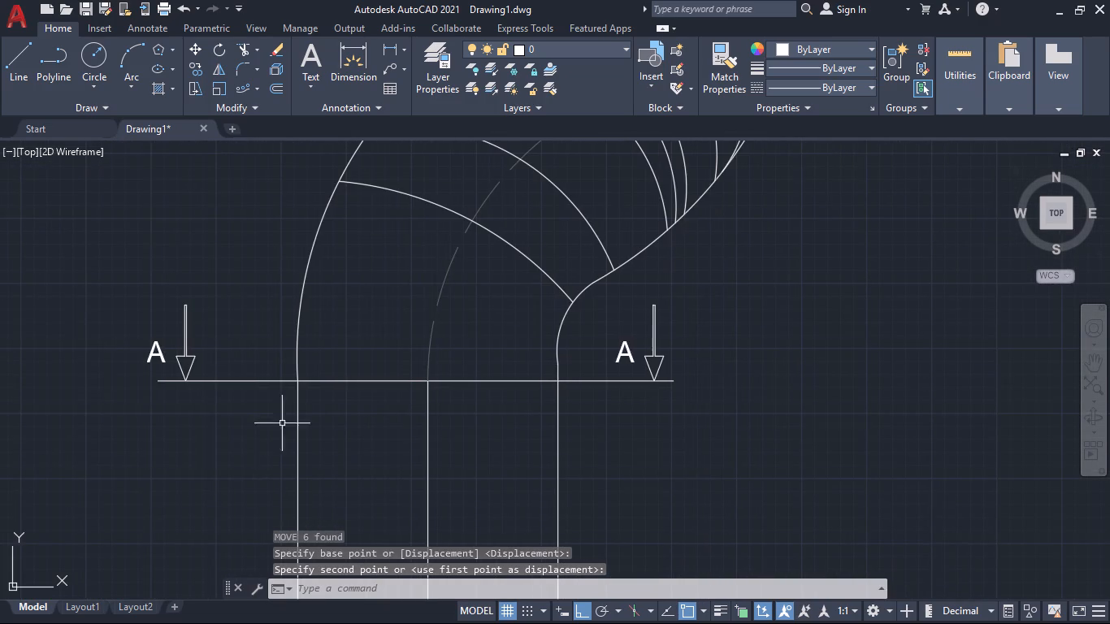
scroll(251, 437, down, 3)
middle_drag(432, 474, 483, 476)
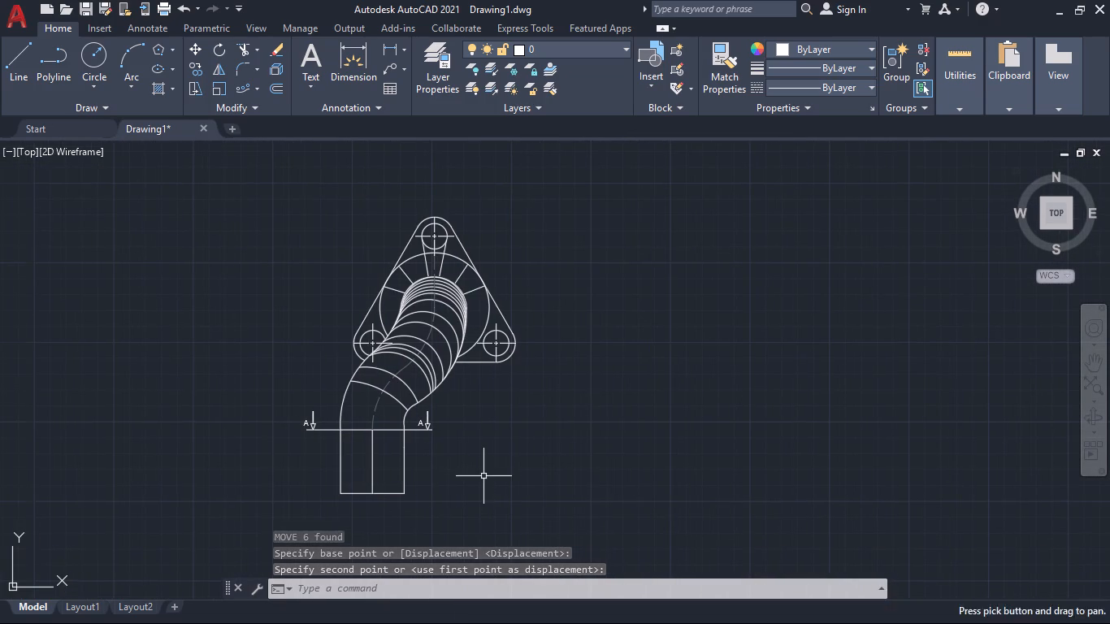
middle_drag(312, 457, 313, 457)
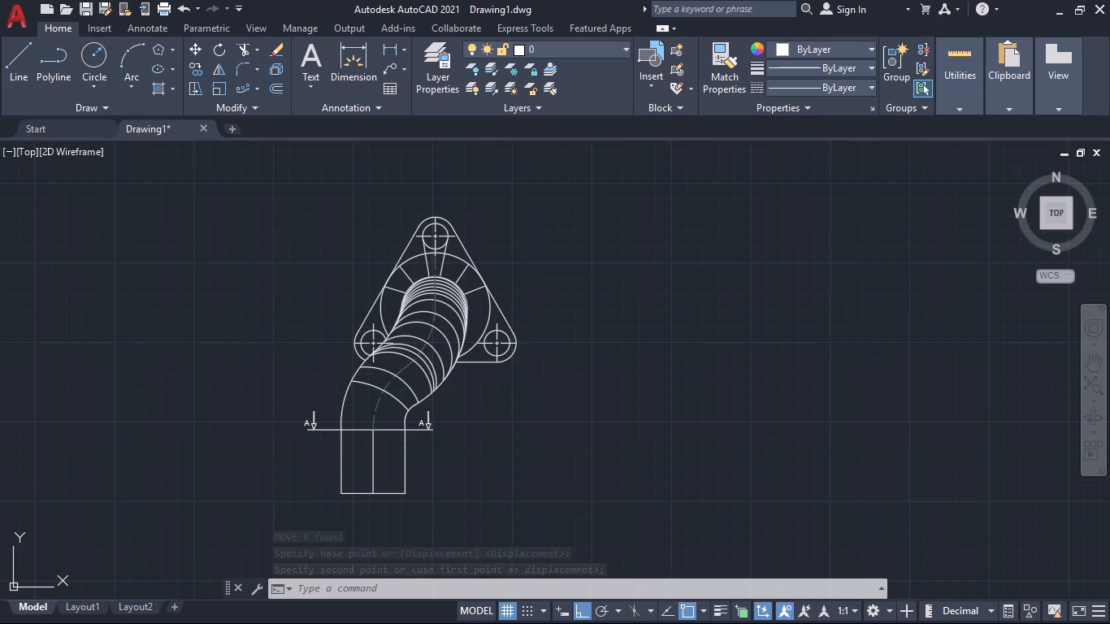
Trim away the parts of the horizontal section line that extend beyond the pipe's left and right edges.
middle_drag(313, 457, 332, 474)
scroll(346, 474, up, 4)
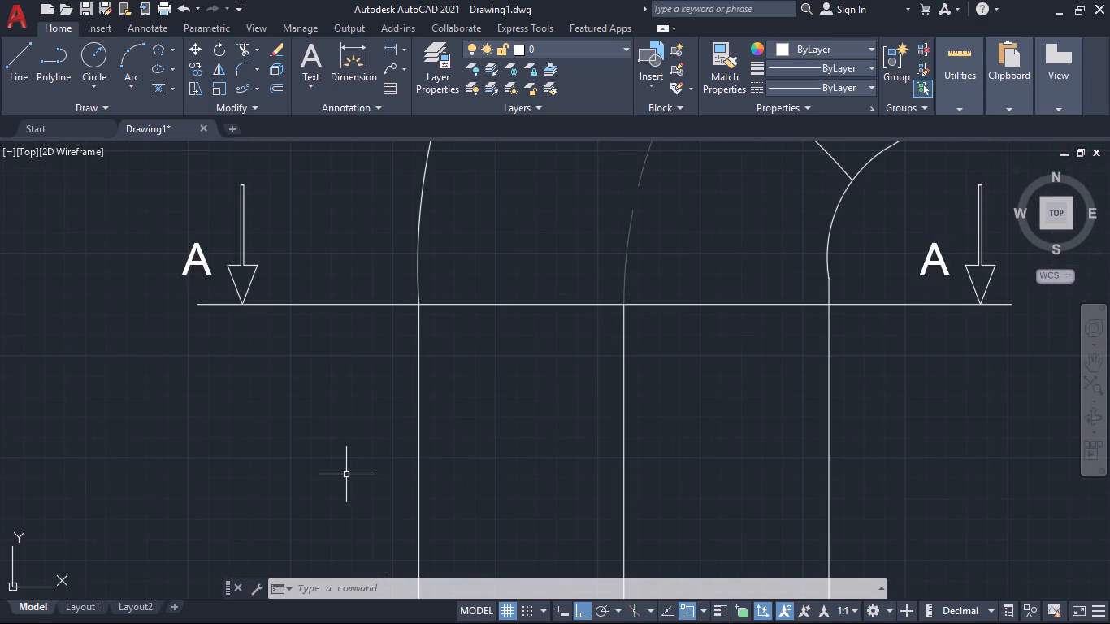
text(tr)
key(Return)
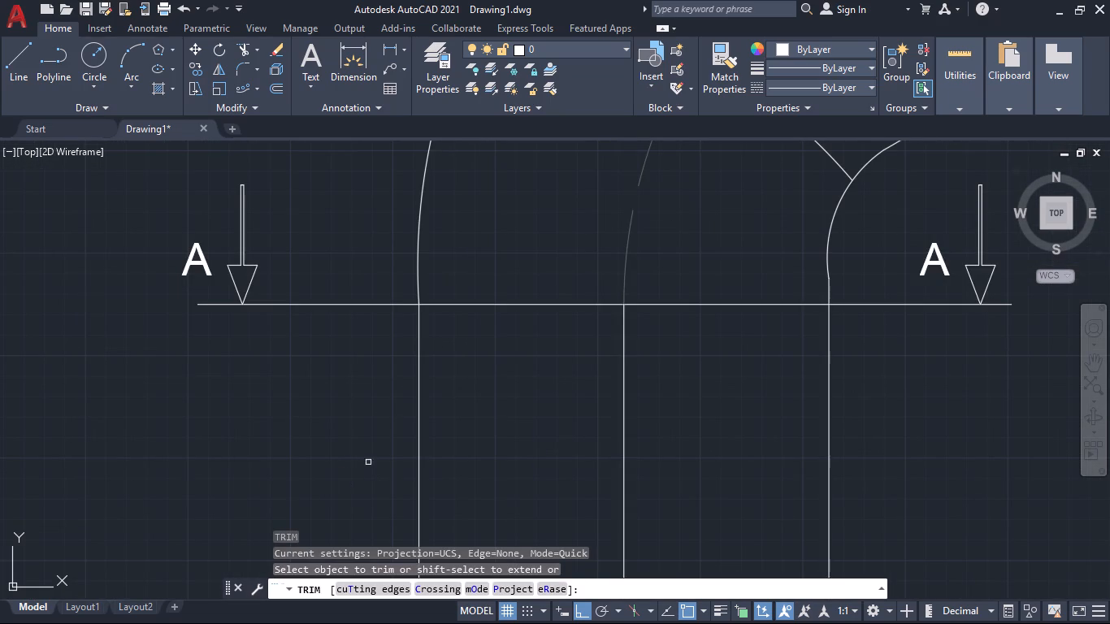
click(356, 279)
click(351, 345)
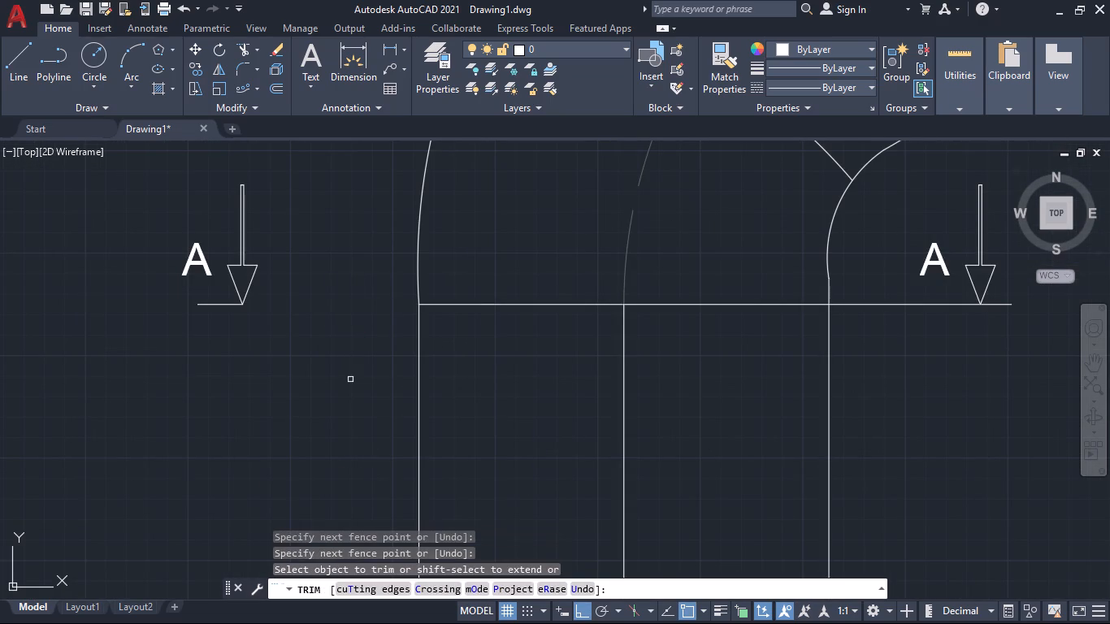
click(887, 288)
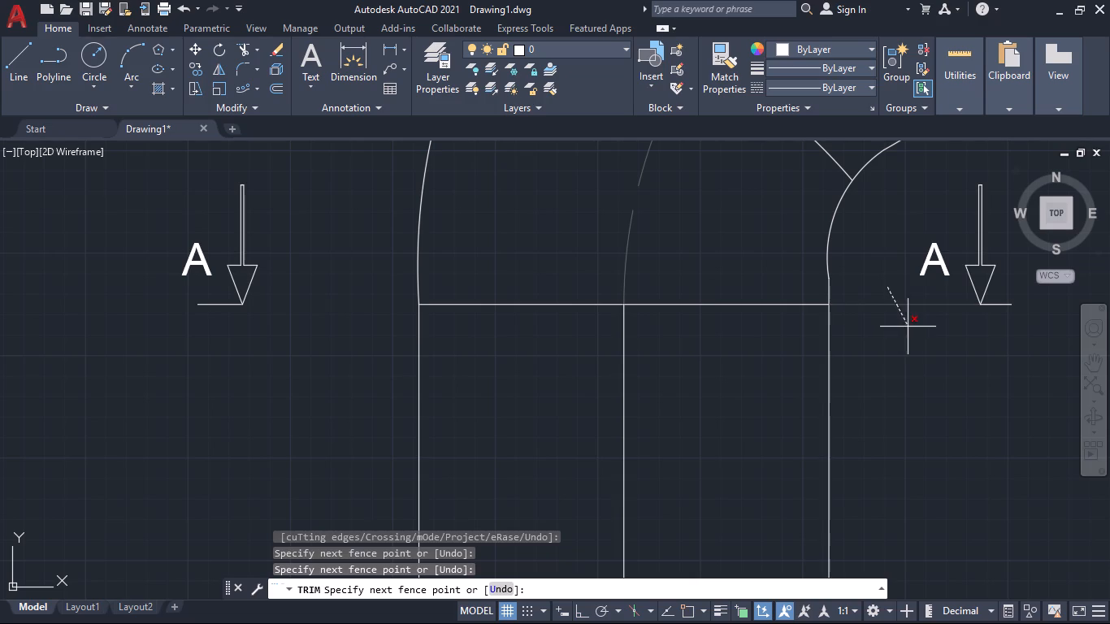
click(923, 362)
middle_drag(949, 376, 846, 376)
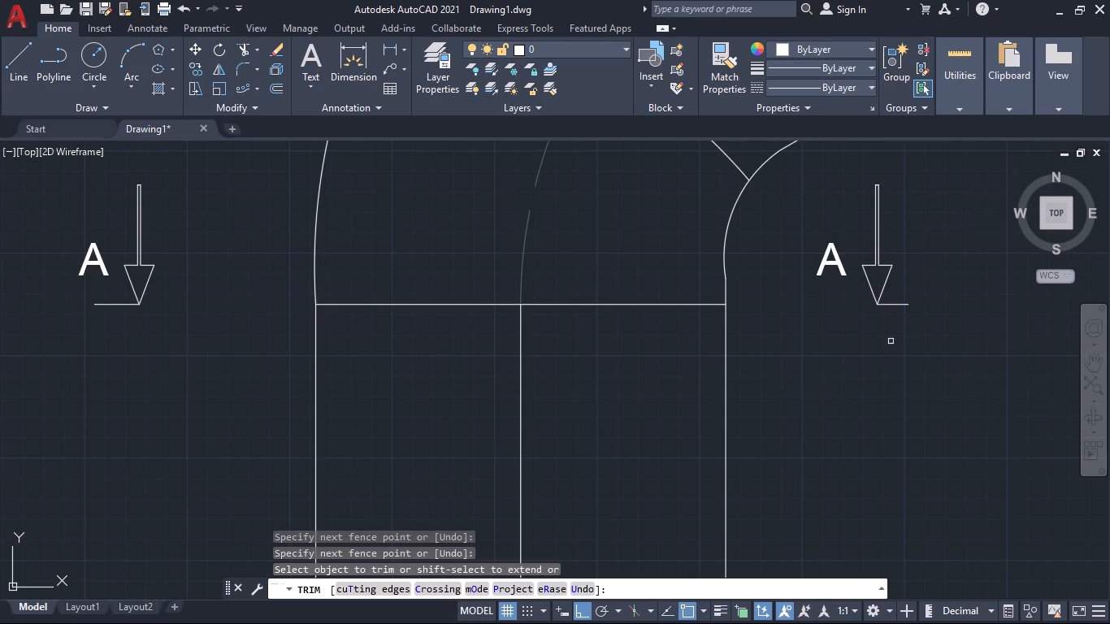
click(900, 301)
click(900, 323)
middle_drag(830, 382, 876, 380)
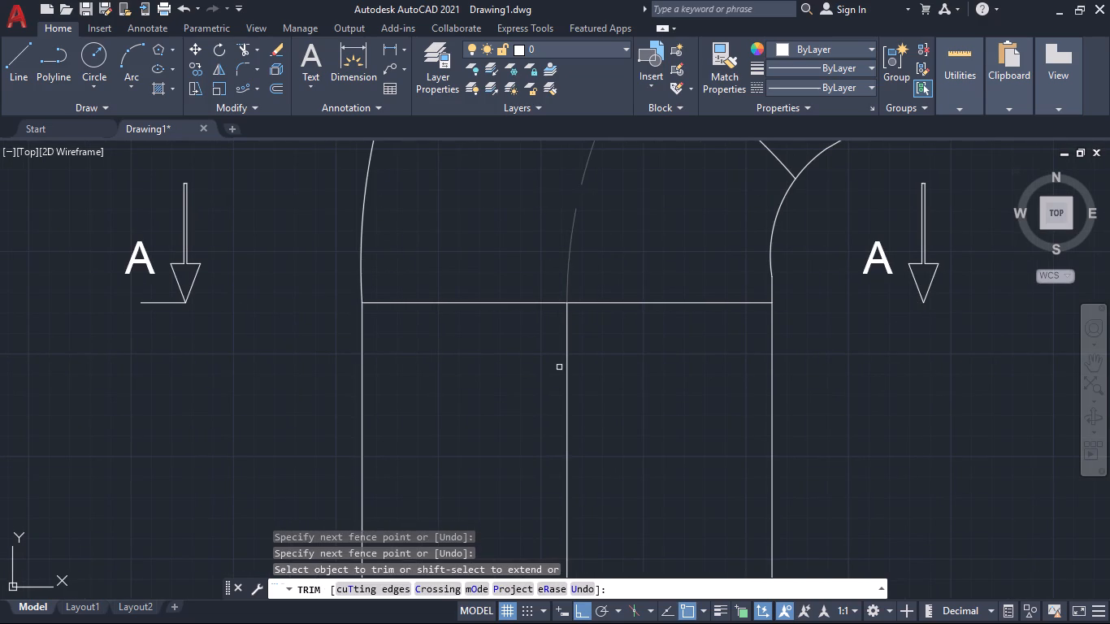
click(158, 305)
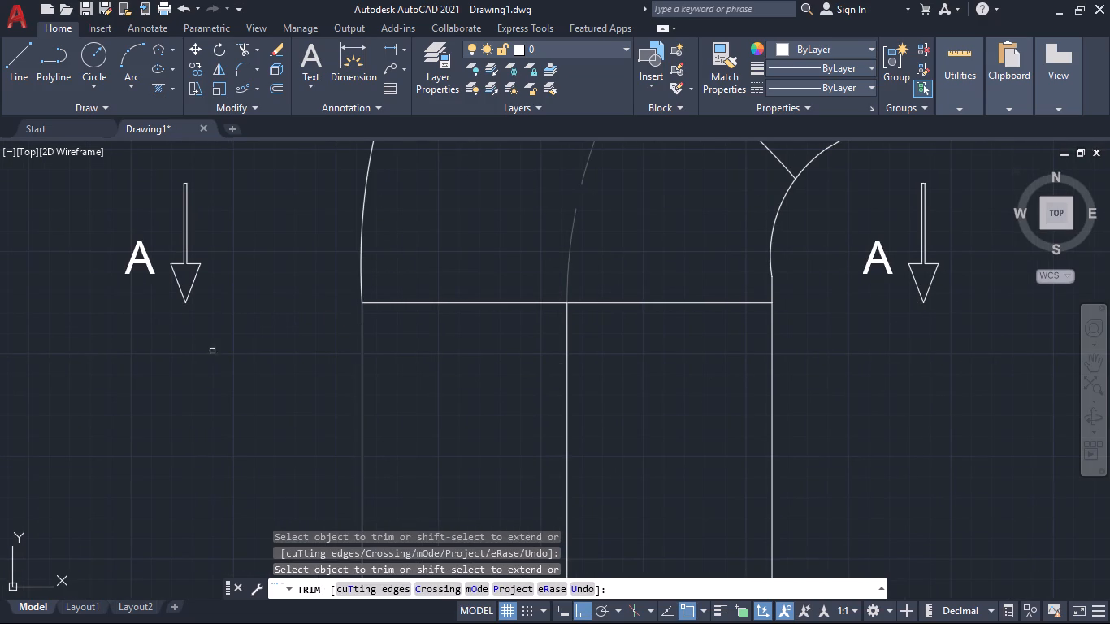
scroll(241, 356, down, 1)
middle_drag(245, 370, 262, 375)
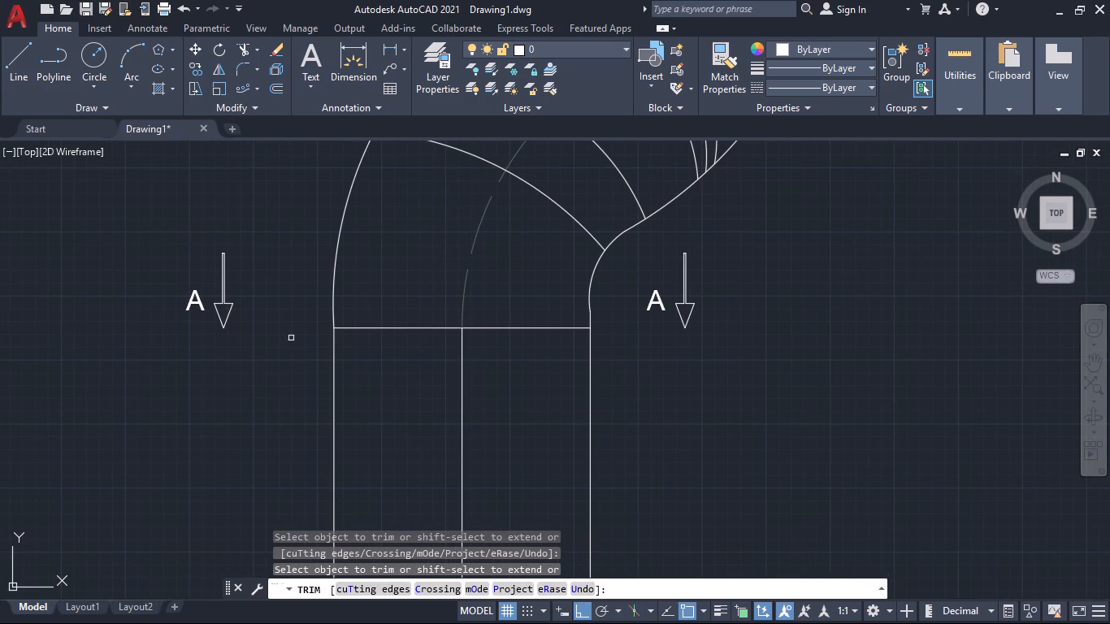
Draw a horizontal line about 14 units long outward from the section line's end on the pipe's left edge.
click(18, 65)
scroll(319, 342, up, 2)
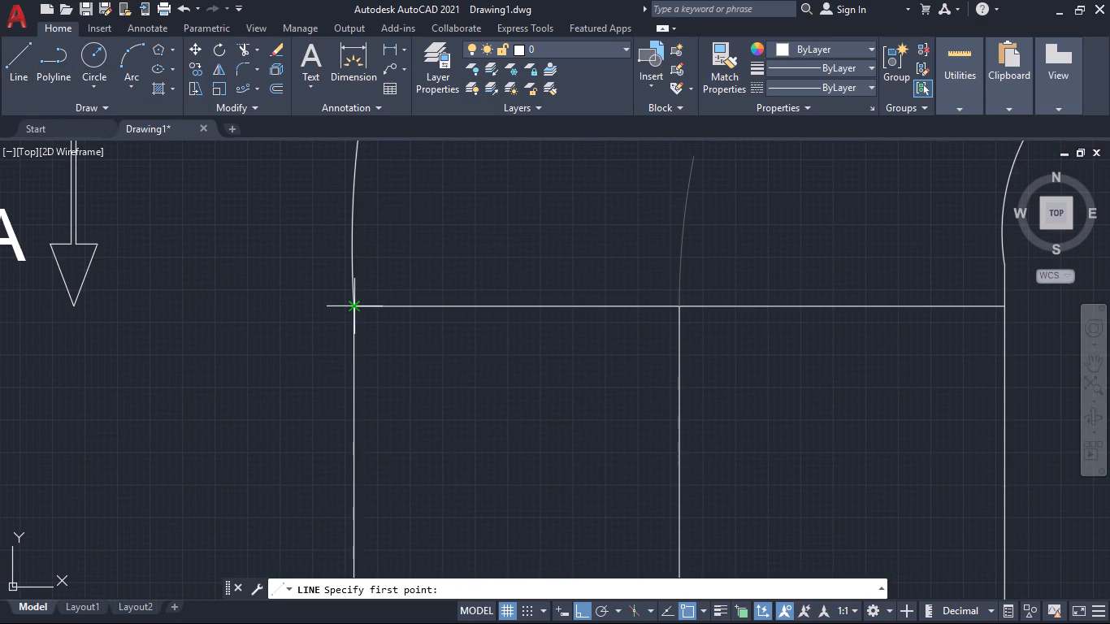
click(355, 307)
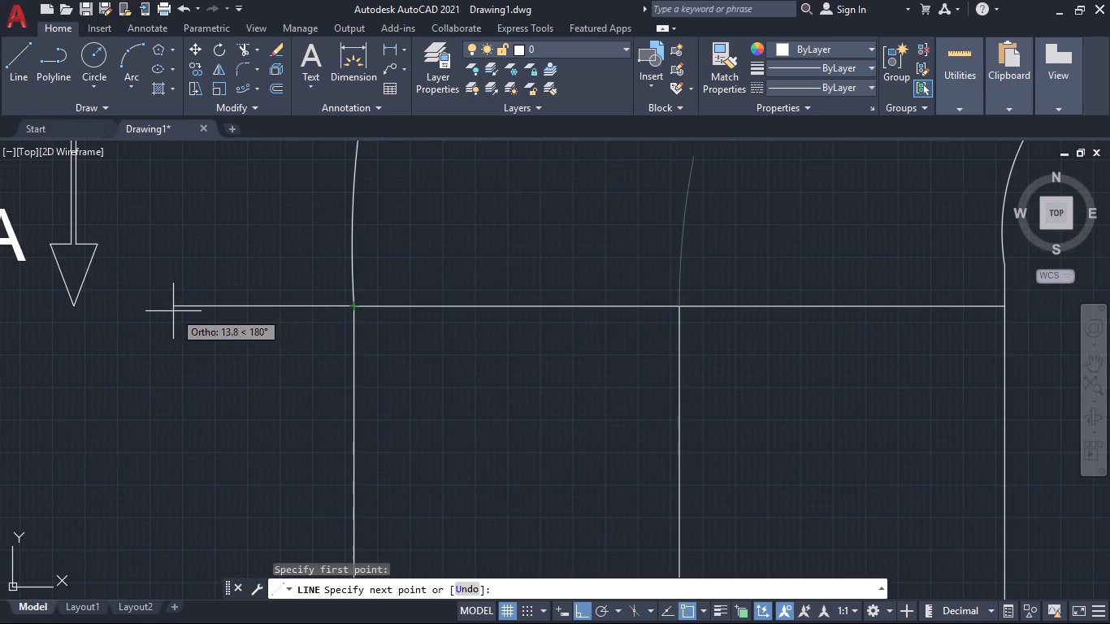
click(168, 309)
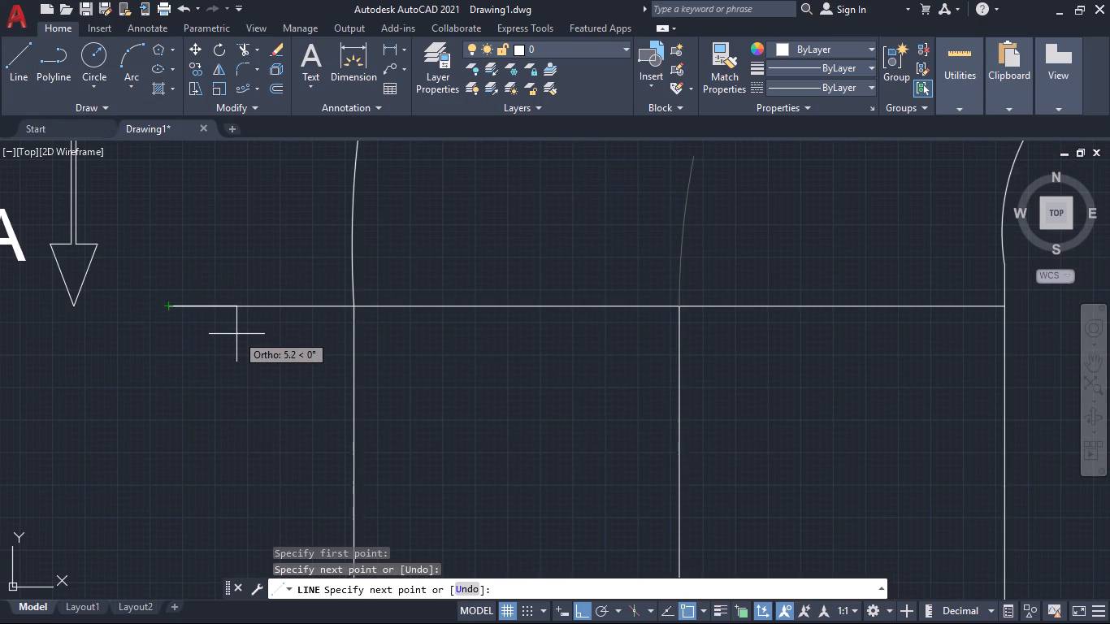
key(space)
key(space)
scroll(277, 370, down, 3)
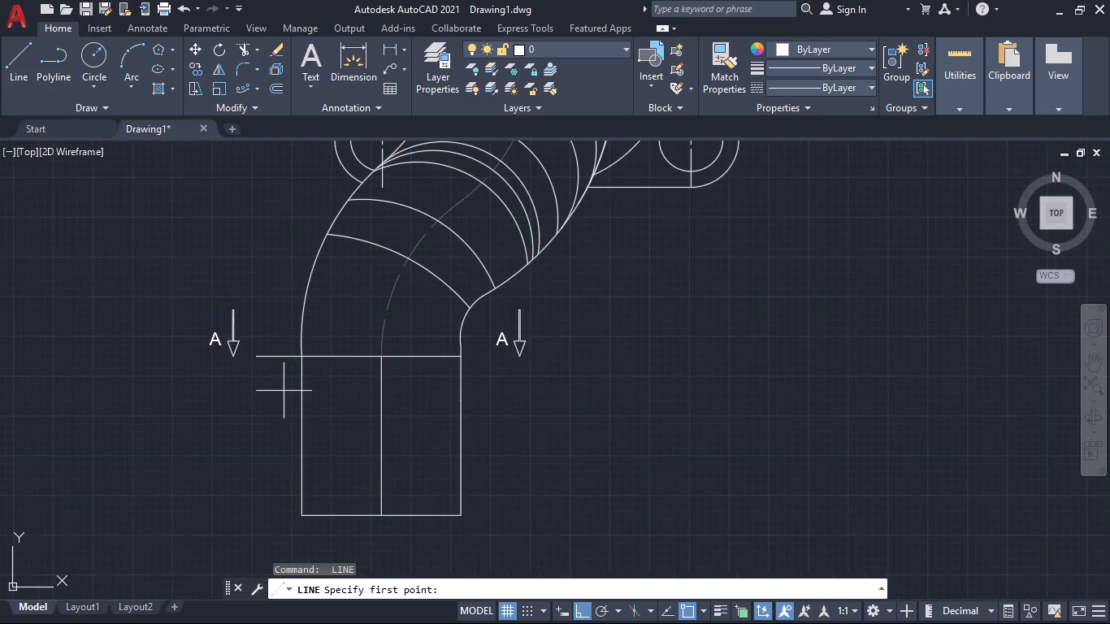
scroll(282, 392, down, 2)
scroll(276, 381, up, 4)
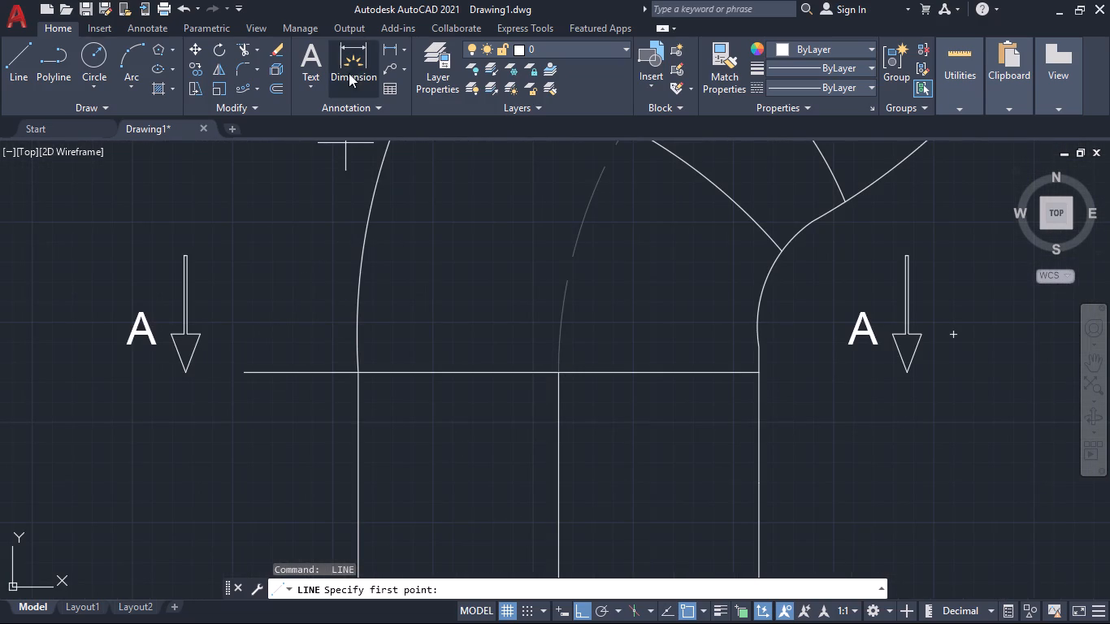
Measure the length of the section-line extension outside the pipe's left edge with a temporary dimension.
click(349, 61)
scroll(363, 404, up, 2)
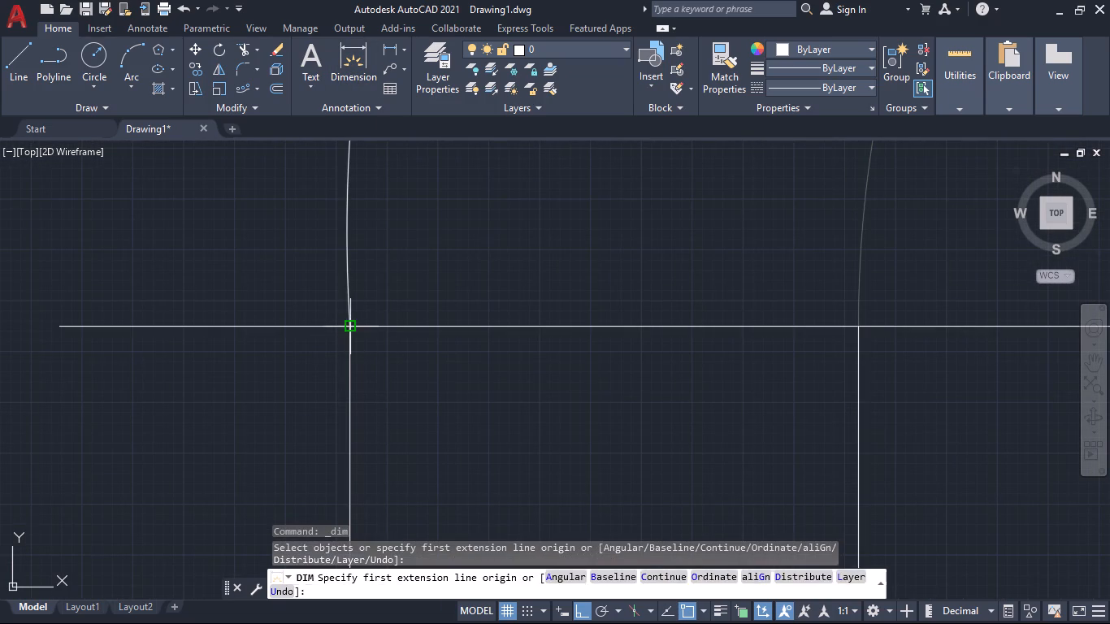
click(352, 331)
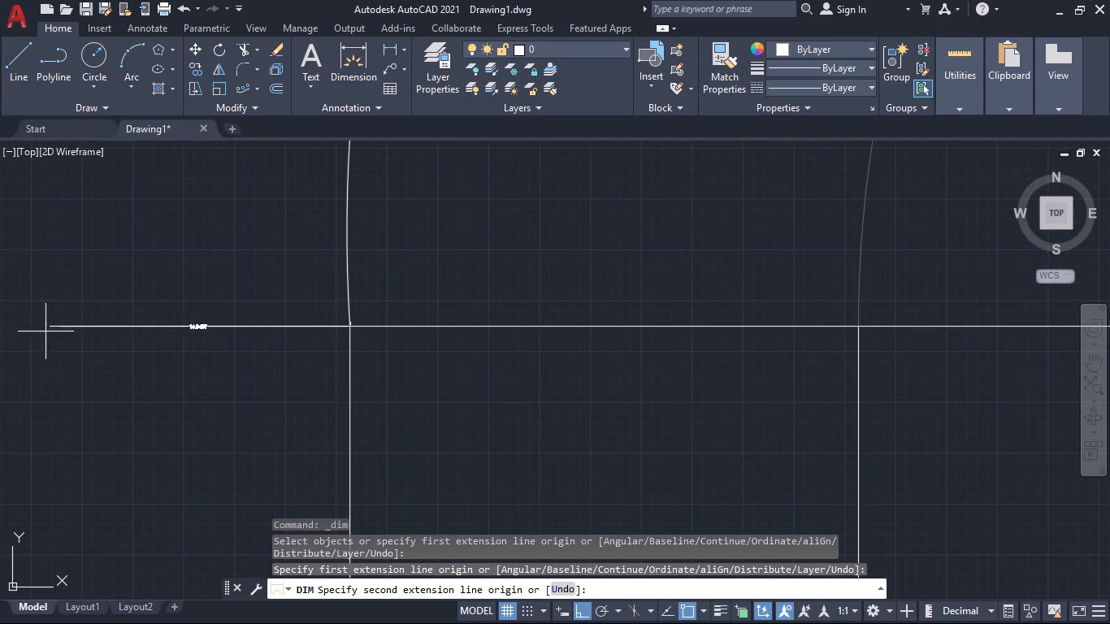
click(59, 322)
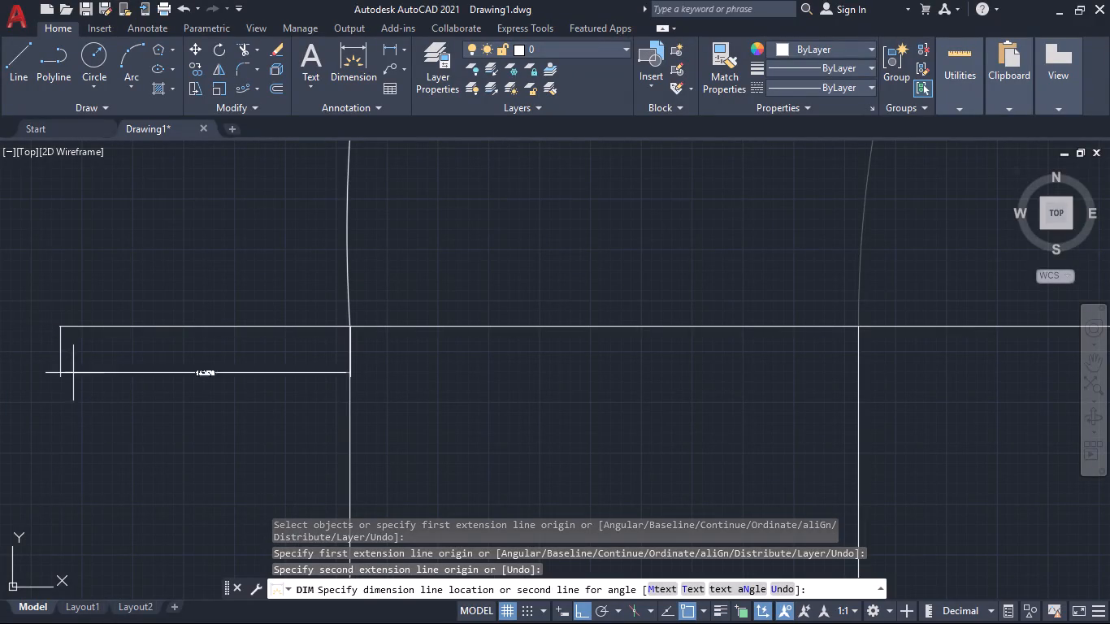
scroll(189, 410, up, 4)
scroll(189, 410, down, 7)
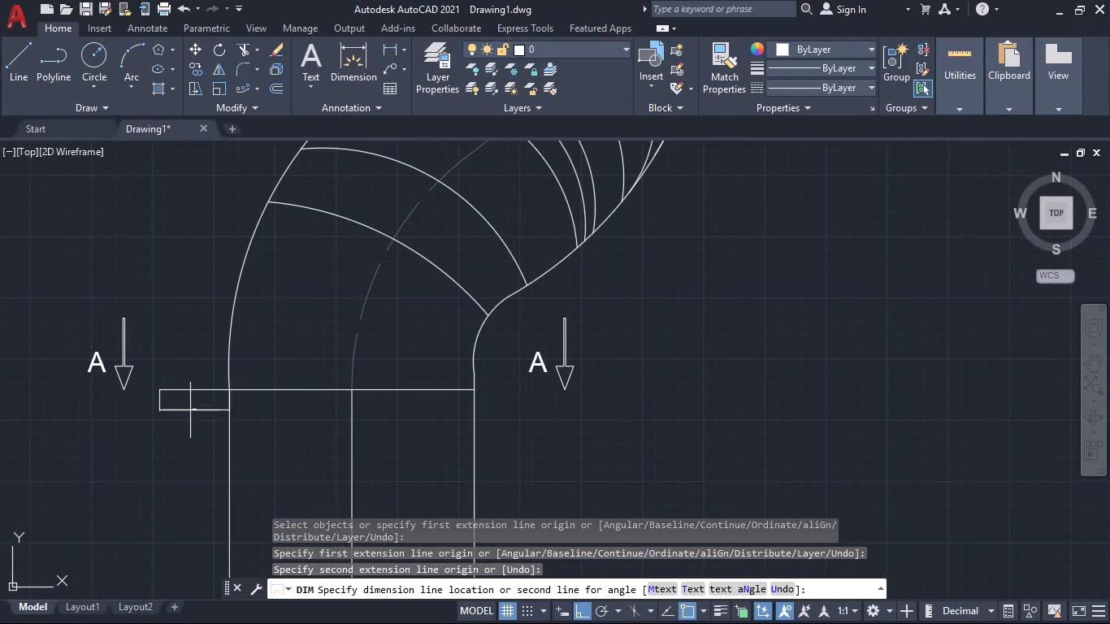
key(Escape)
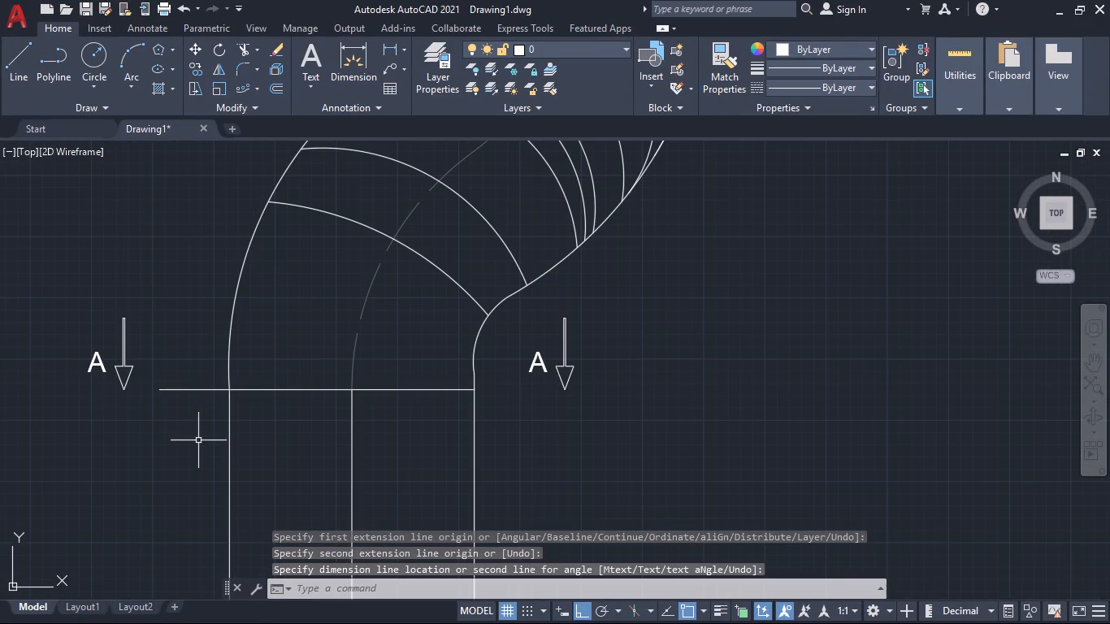
Draw a 14.2-unit horizontal line outward from the section line's end on the pipe's right edge.
click(24, 54)
scroll(483, 392, up, 2)
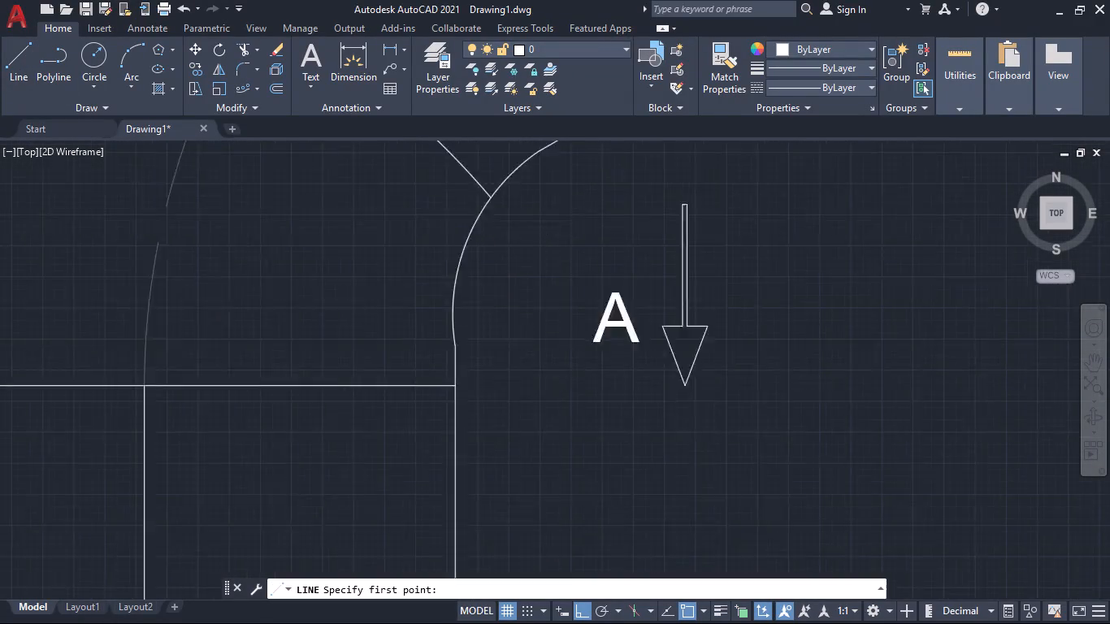
scroll(483, 392, up, 2)
click(405, 378)
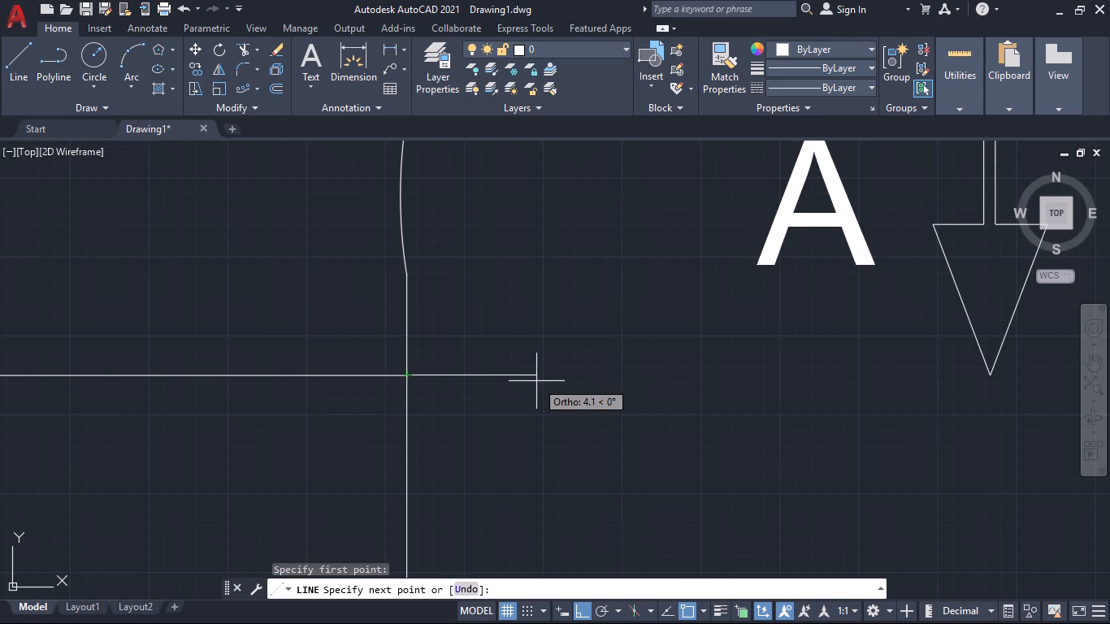
text(14.2)
key(Return)
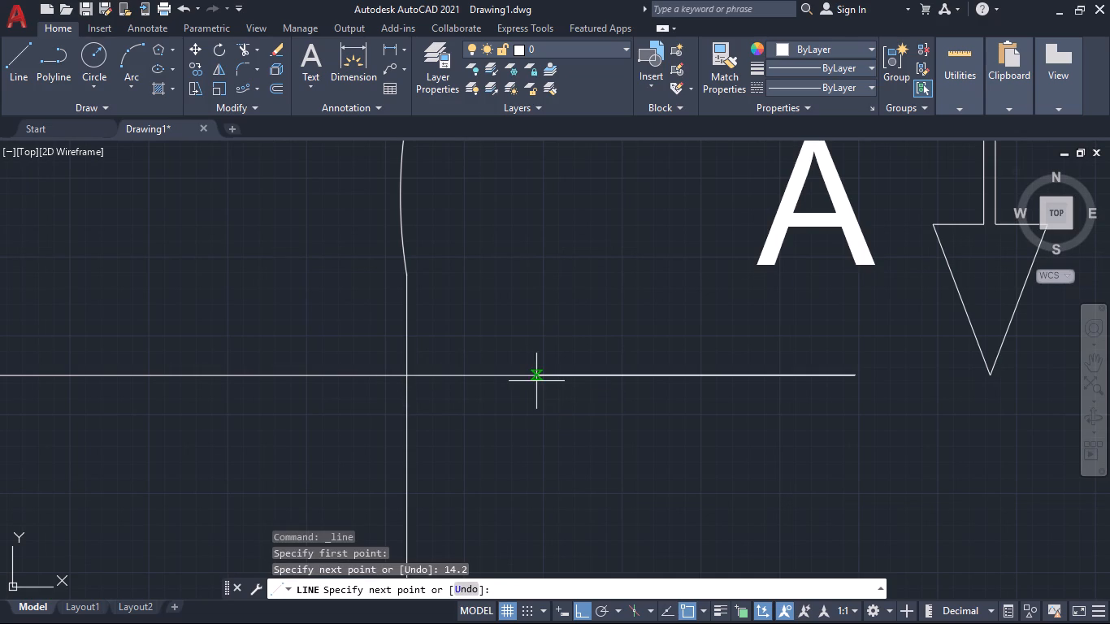
key(space)
Move the left letter A and its arrow horizontally toward the pipe, placing the arrow tip on the left extension line.
scroll(875, 561, down, 2)
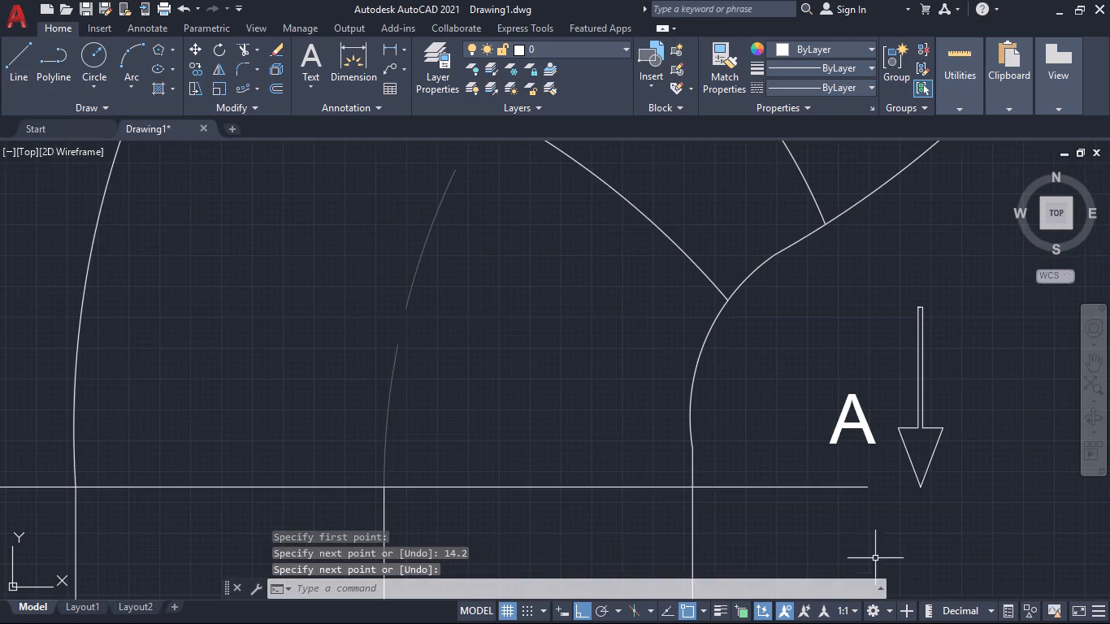
middle_drag(817, 558, 856, 500)
scroll(849, 492, down, 3)
scroll(614, 510, up, 1)
click(621, 481)
click(531, 370)
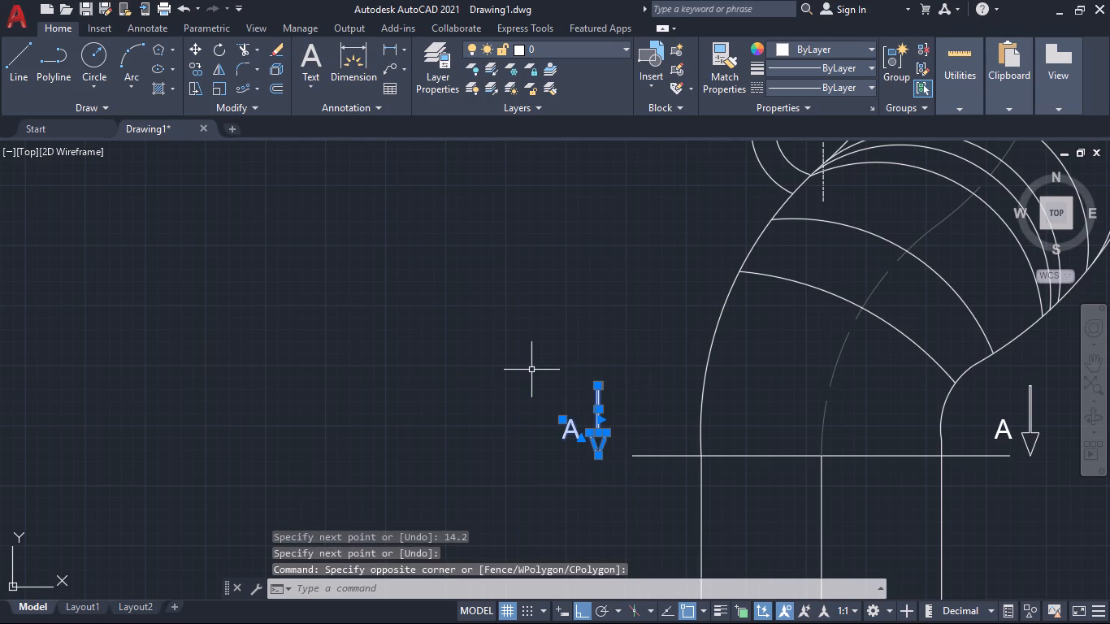
key(m)
key(Return)
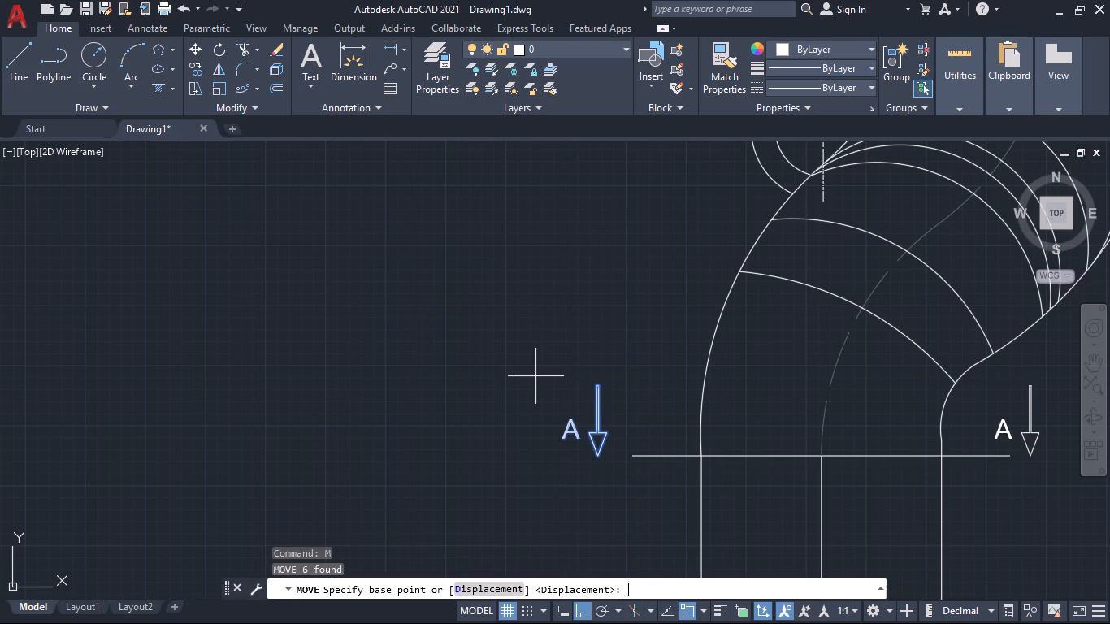
scroll(606, 464, up, 3)
click(558, 425)
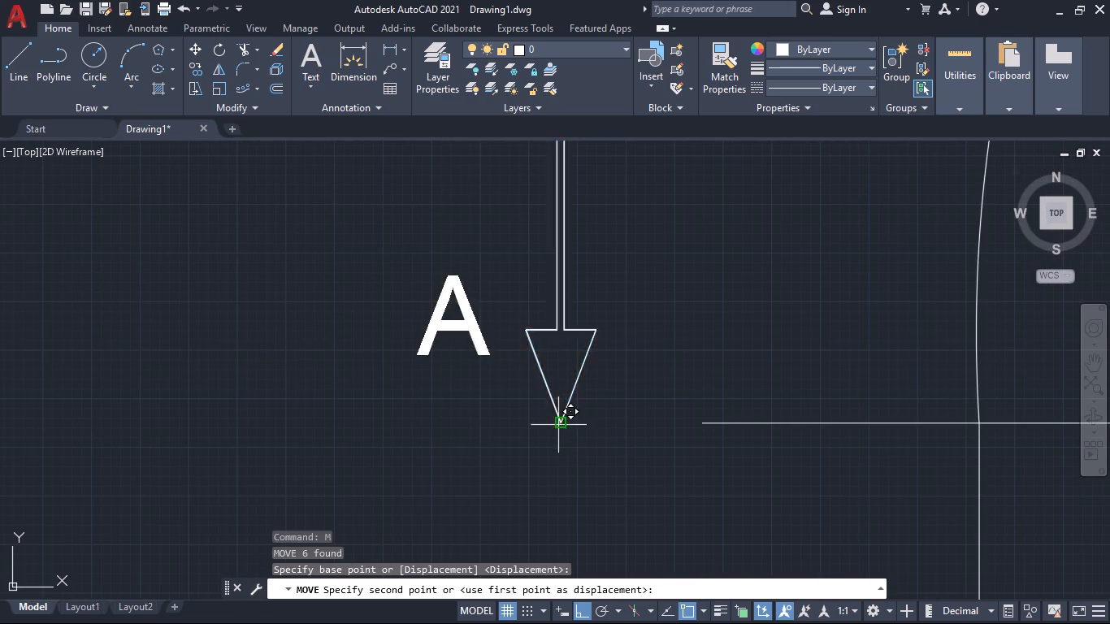
click(767, 406)
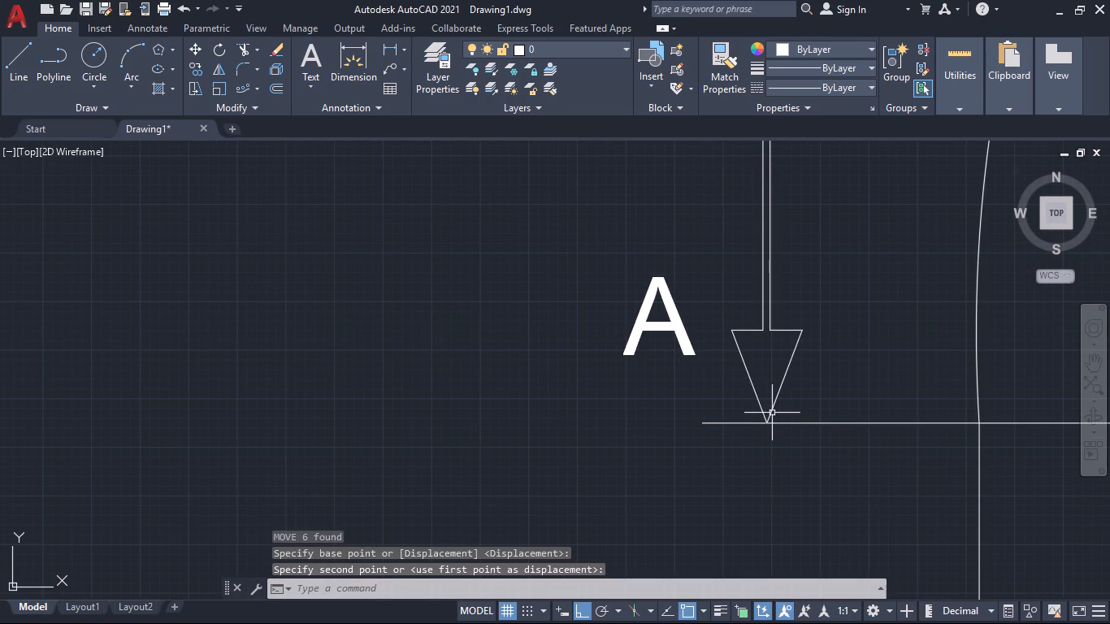
Move the left letter A and its arrow slightly farther toward the pipe by the arrow tip, keeping it on the section line.
middle_drag(815, 488, 527, 487)
scroll(523, 485, down, 3)
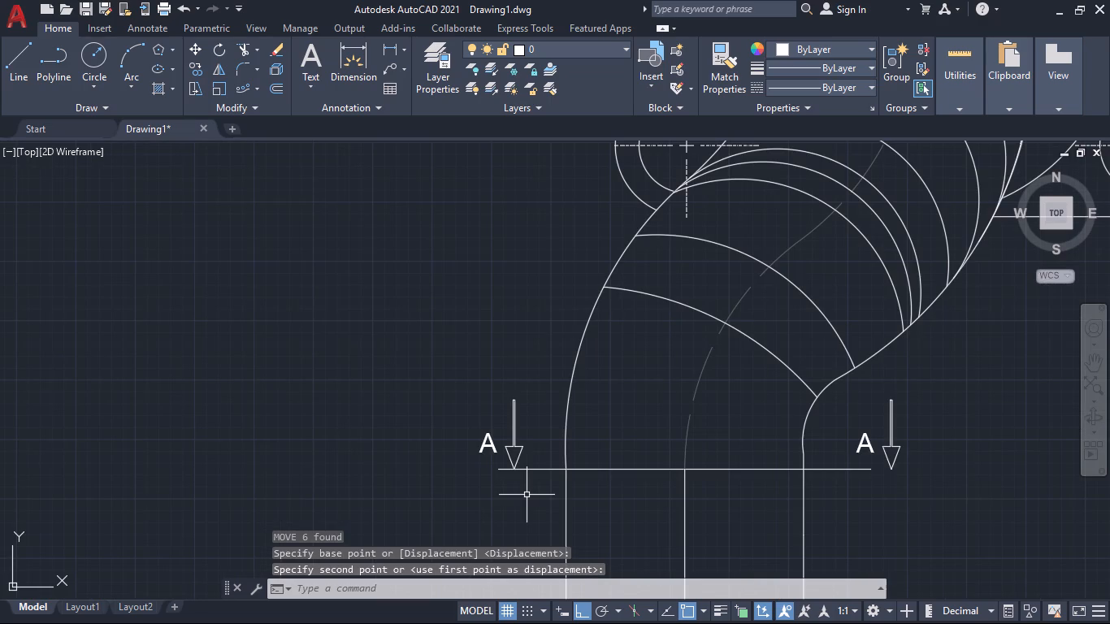
middle_drag(527, 495, 473, 498)
scroll(439, 476, up, 3)
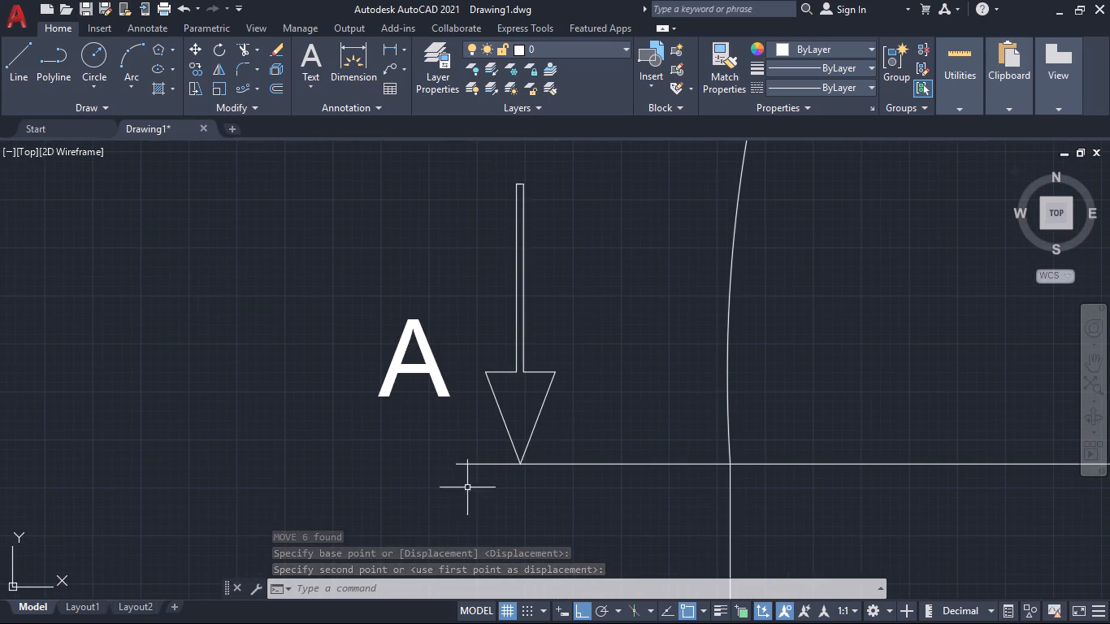
drag(587, 431, 577, 422)
click(275, 290)
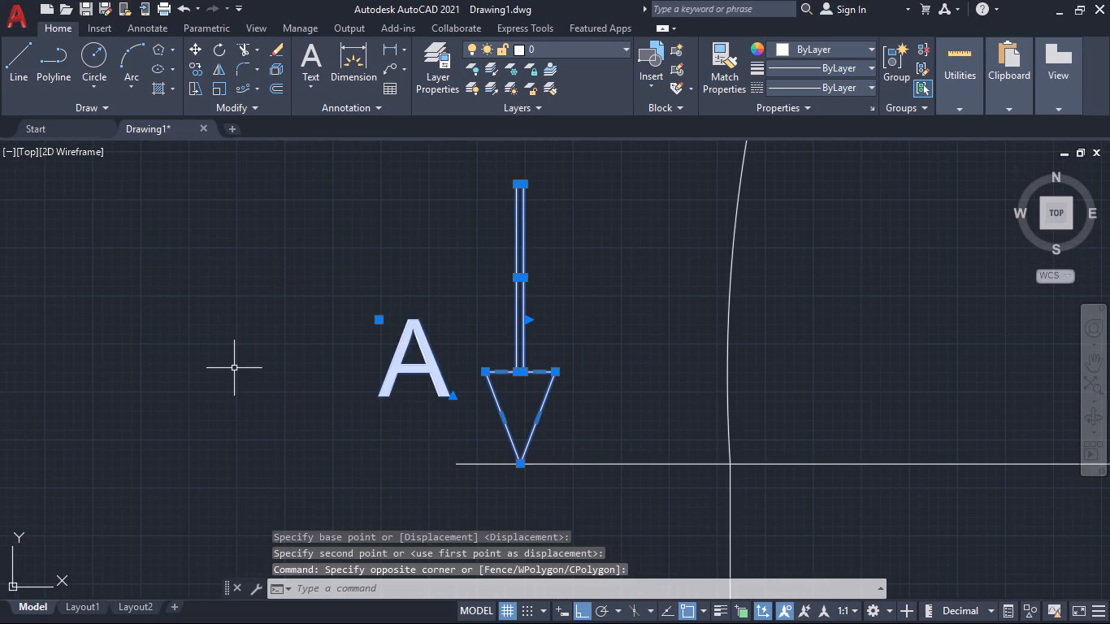
key(m)
key(Return)
scroll(503, 471, up, 1)
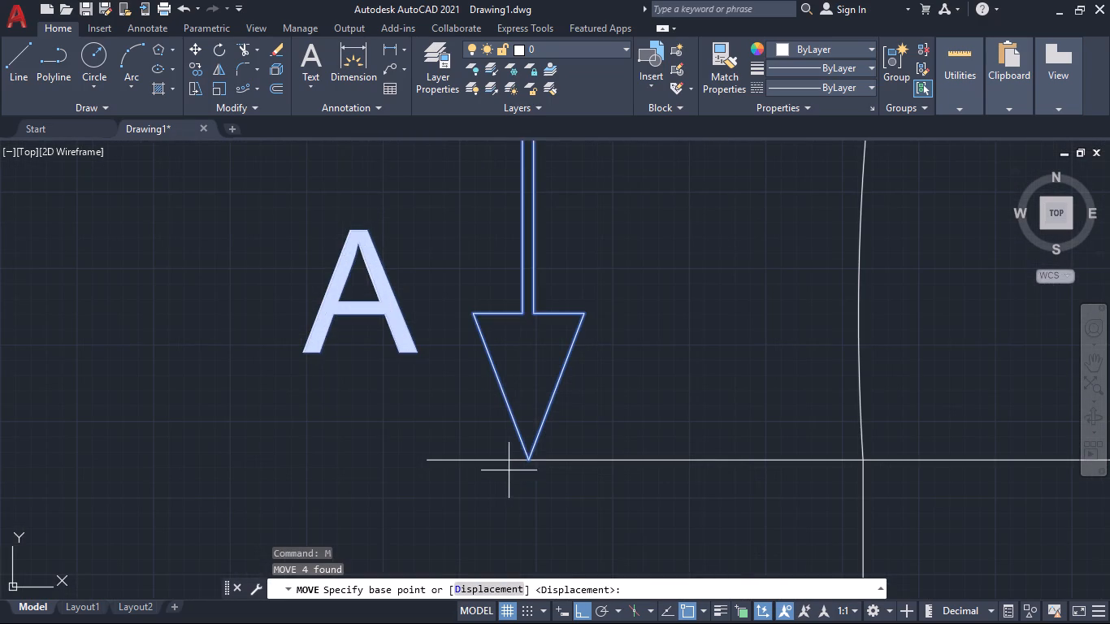
click(527, 461)
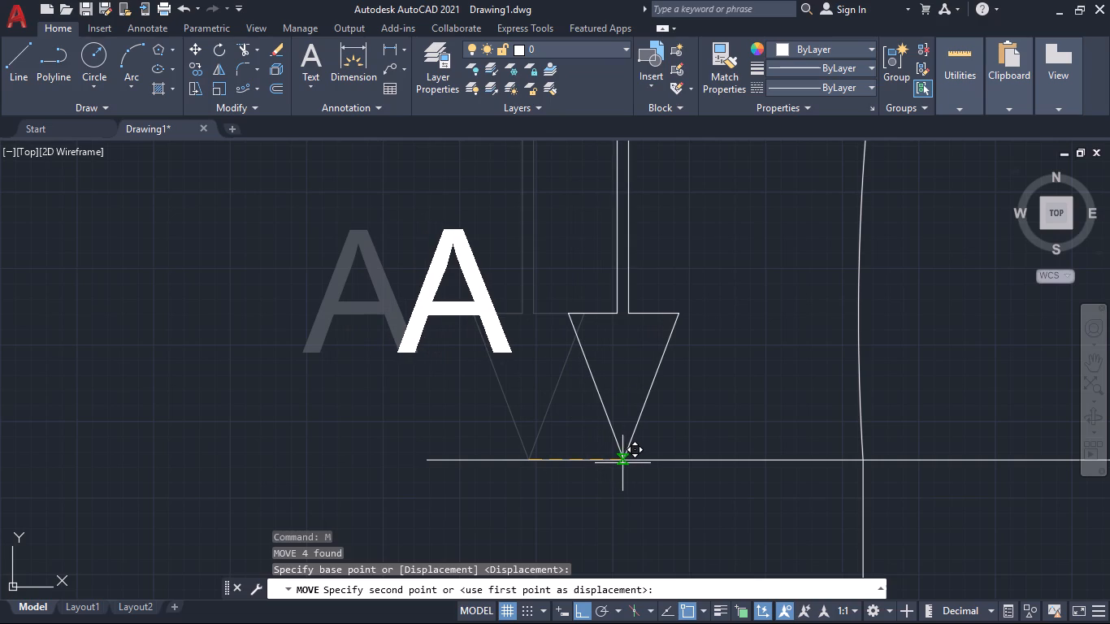
click(612, 462)
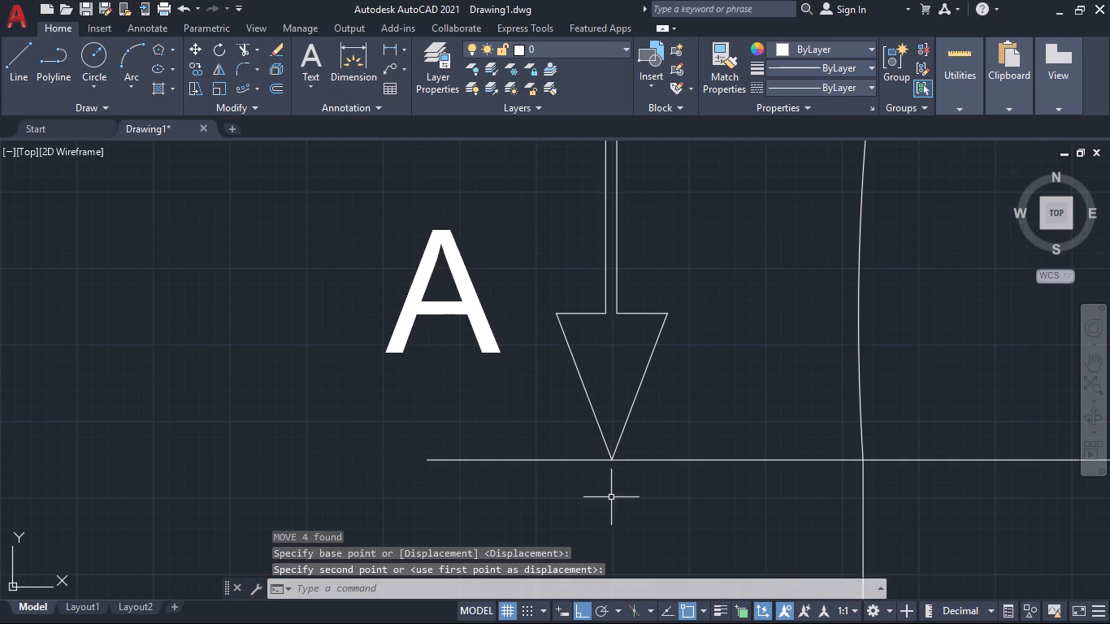
Measure the distance from the left arrow's tip to the pipe's left edge with a temporary dimension.
scroll(613, 511, down, 2)
middle_drag(639, 523, 353, 373)
scroll(376, 390, down, 2)
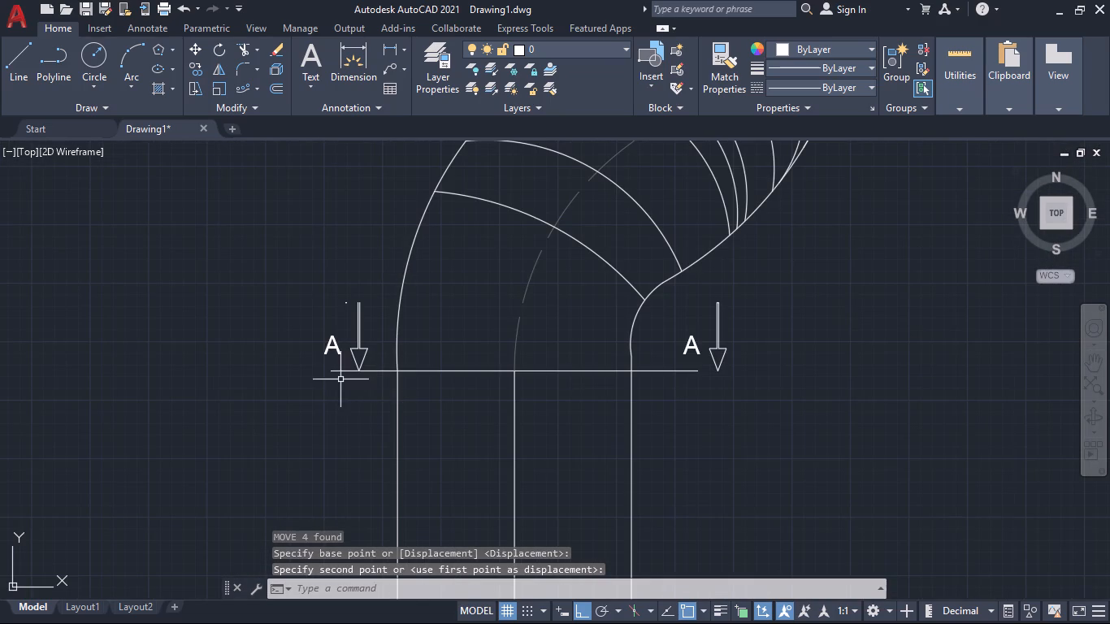
scroll(340, 379, up, 2)
middle_drag(364, 394, 360, 407)
scroll(358, 405, up, 1)
click(357, 53)
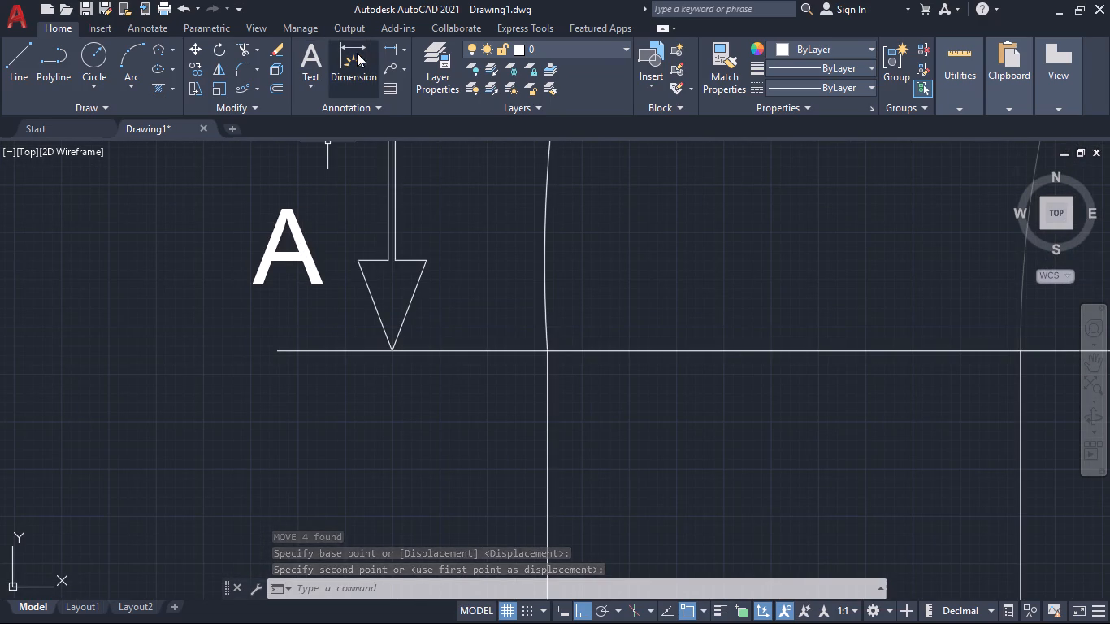
scroll(372, 362, up, 2)
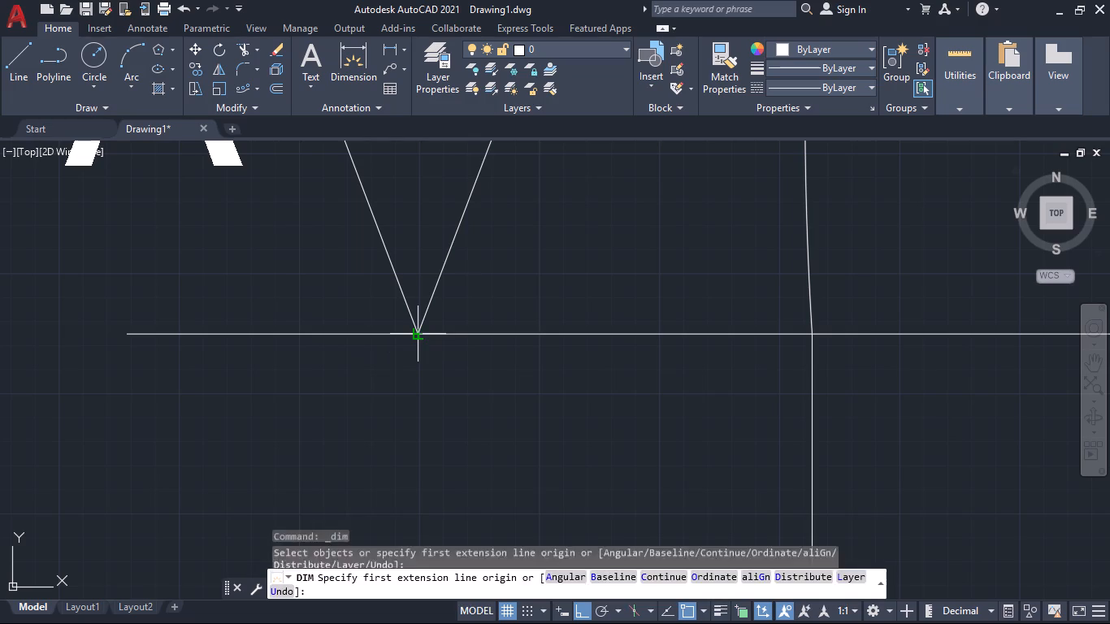
click(416, 335)
click(809, 338)
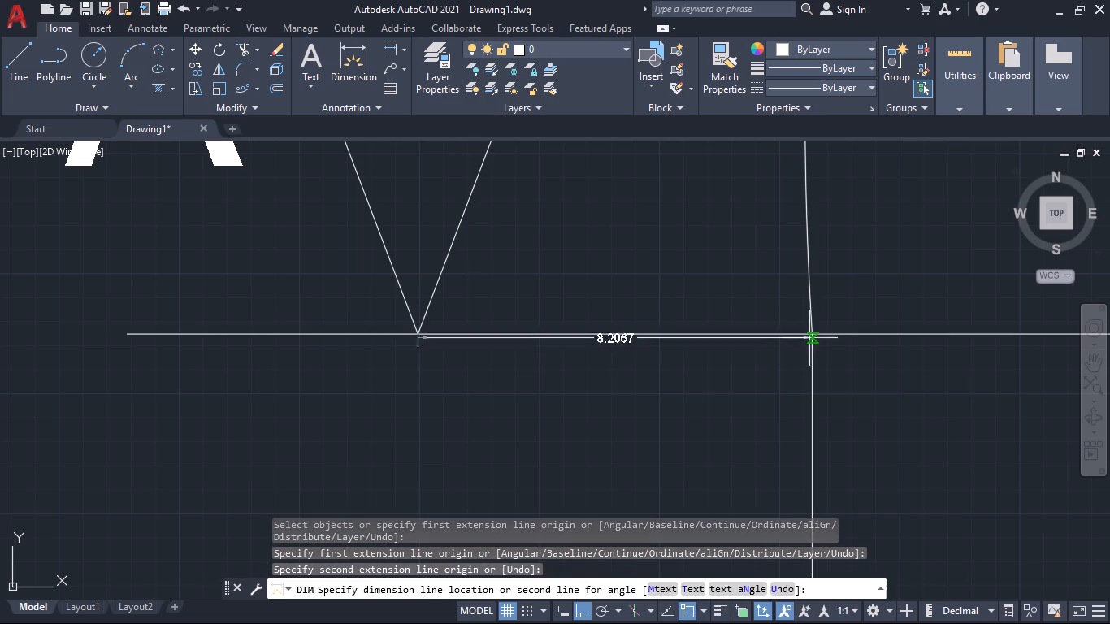
scroll(806, 374, up, 1)
key(Escape)
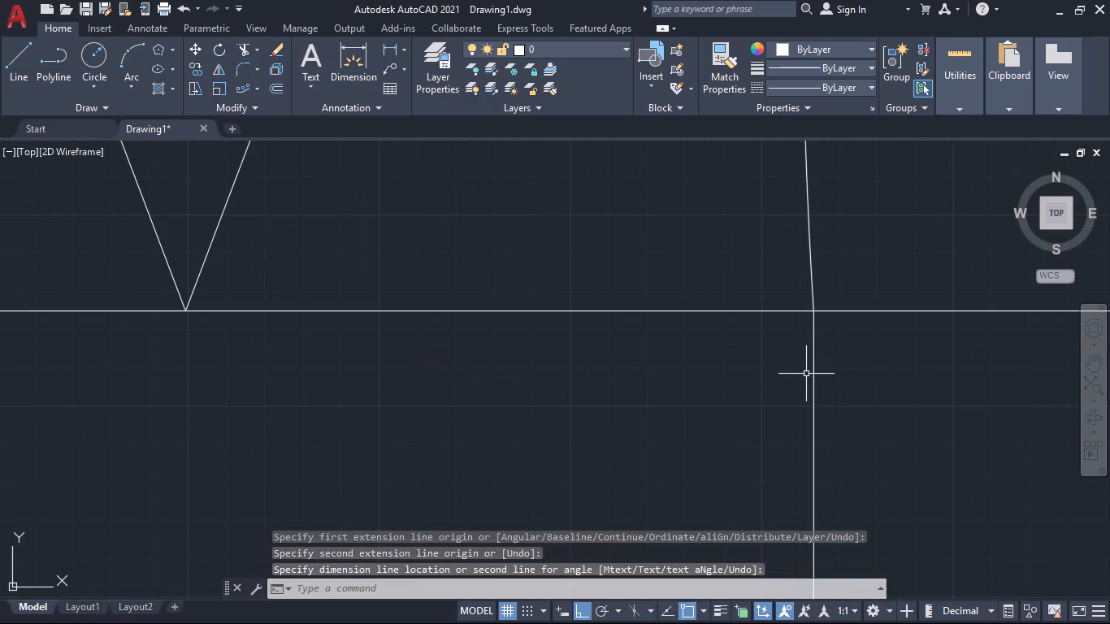
Place an 8.2-unit horizontal dimension from the pipe's right edge outward, just below the right extension line.
scroll(805, 374, down, 4)
middle_drag(881, 420, 501, 431)
scroll(655, 418, down, 2)
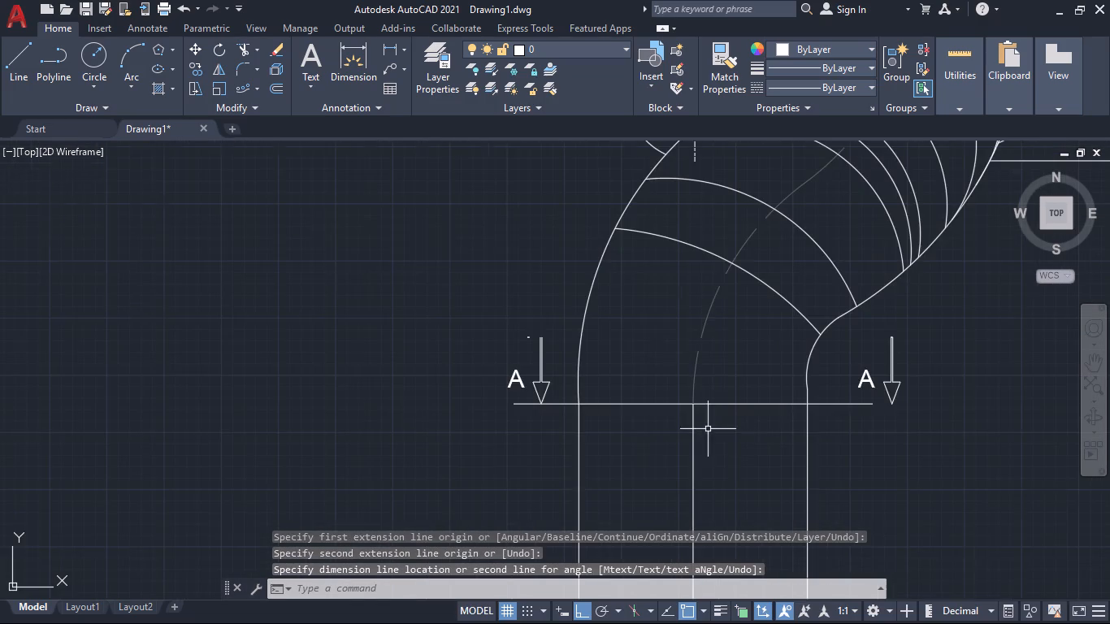
middle_drag(744, 447, 529, 440)
scroll(647, 431, up, 2)
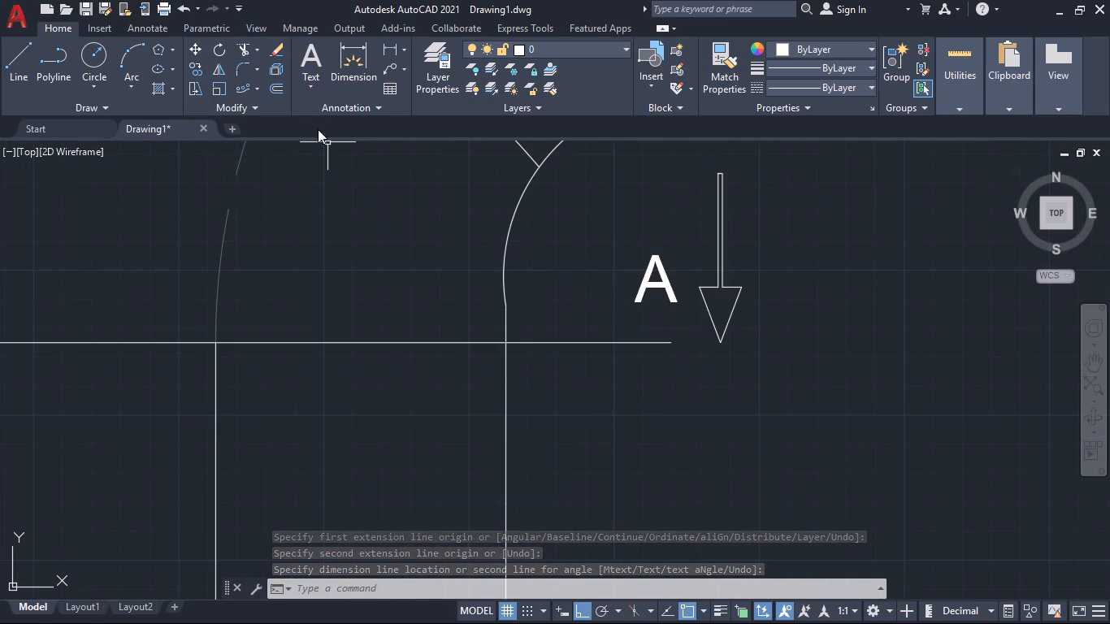
click(361, 58)
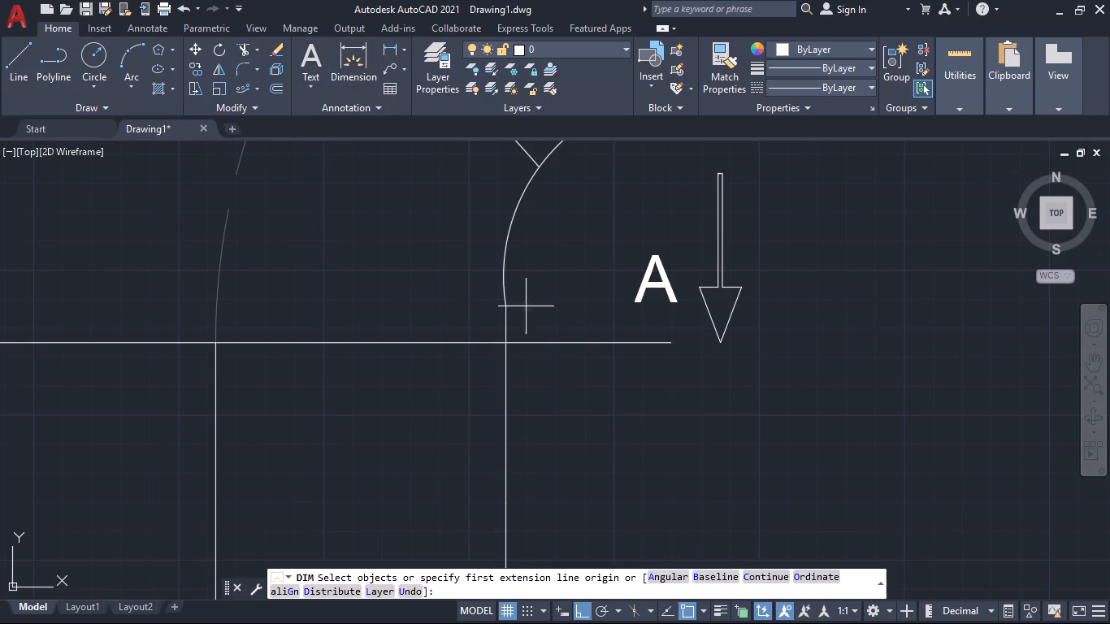
scroll(524, 310, up, 2)
click(468, 395)
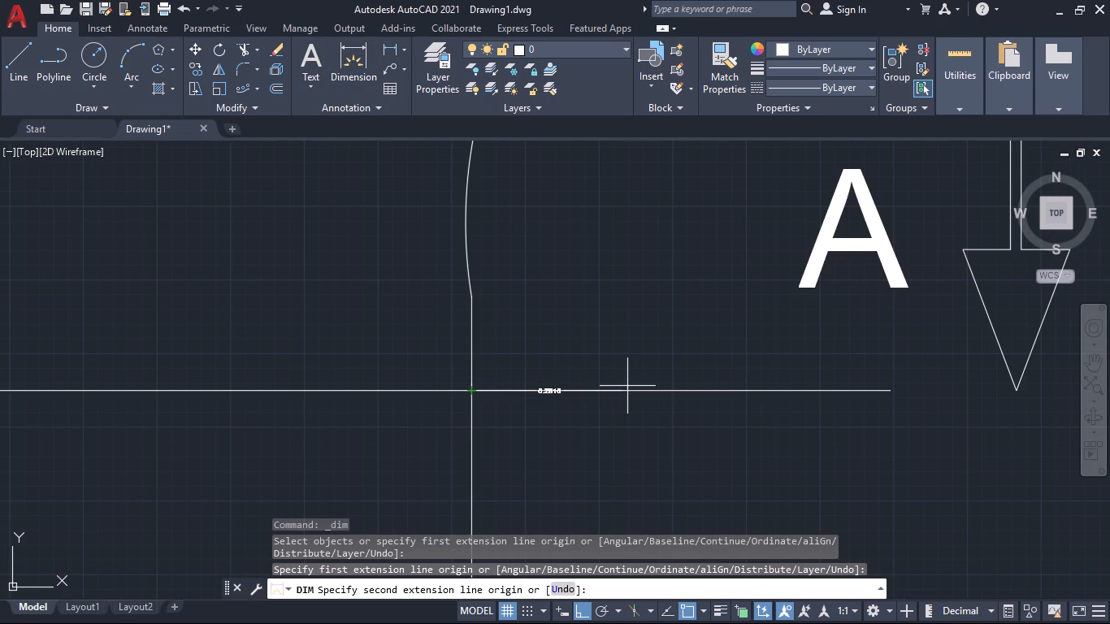
text(8.2)
key(Return)
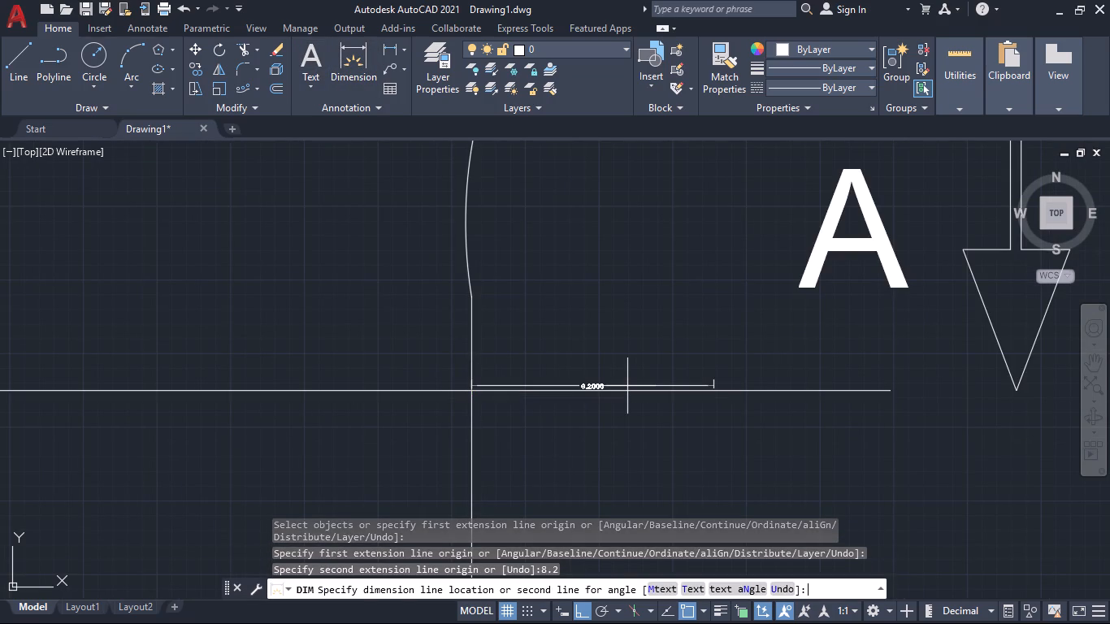
click(655, 457)
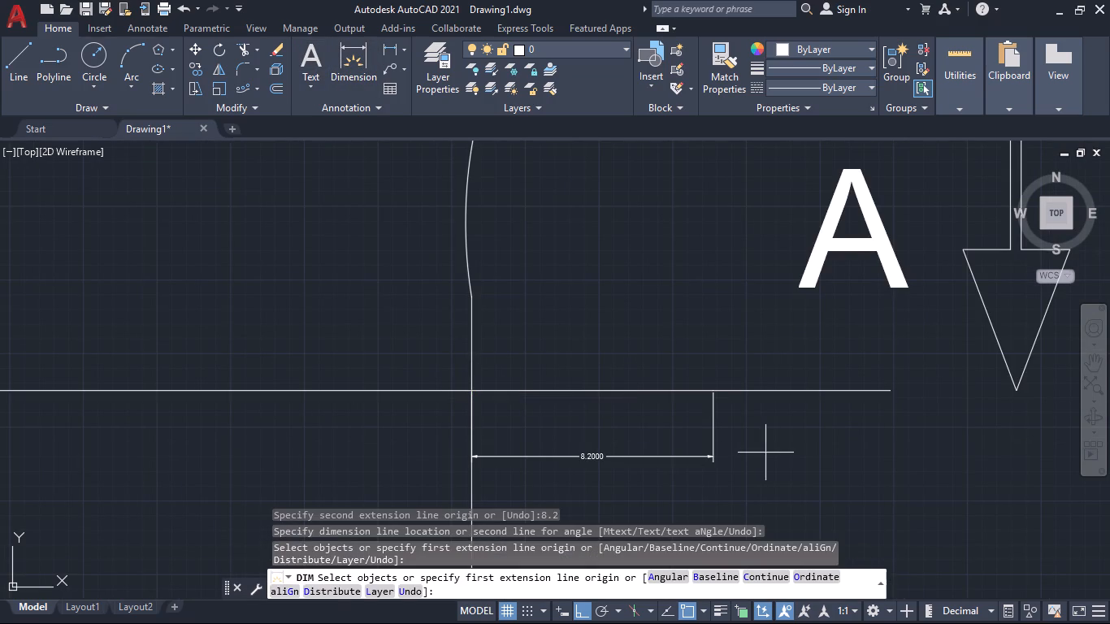
middle_drag(813, 438, 722, 428)
scroll(826, 432, down, 1)
click(924, 425)
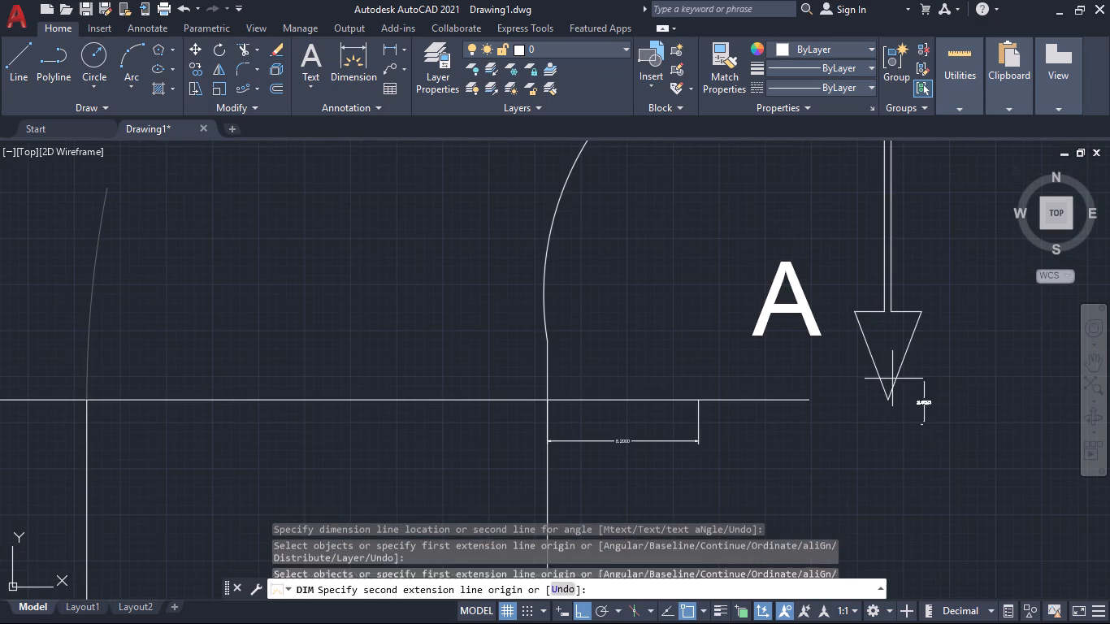
key(Escape)
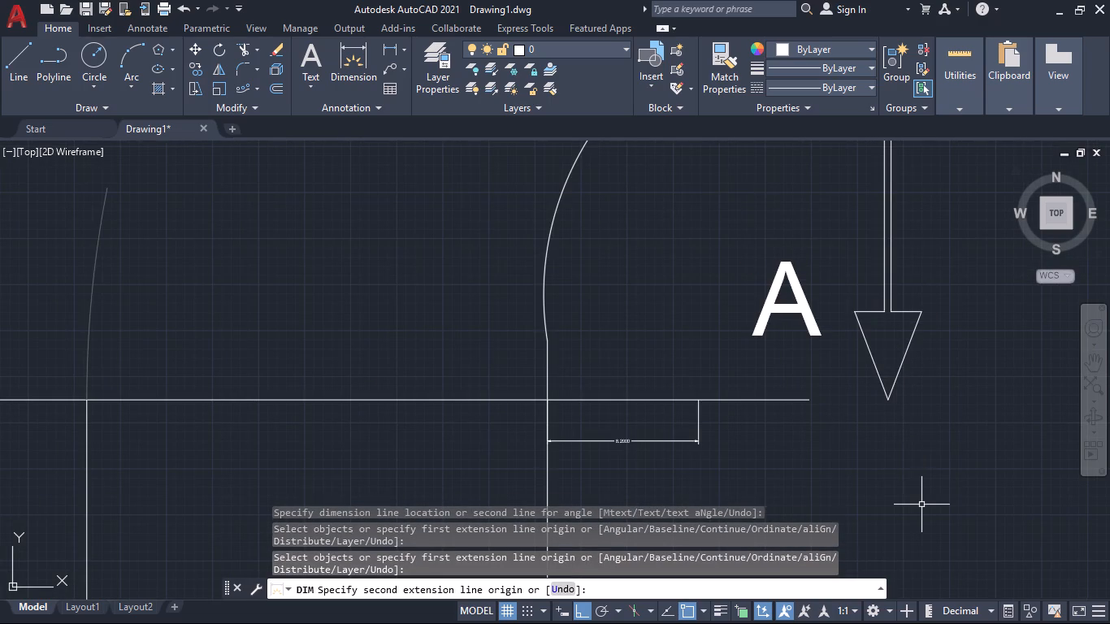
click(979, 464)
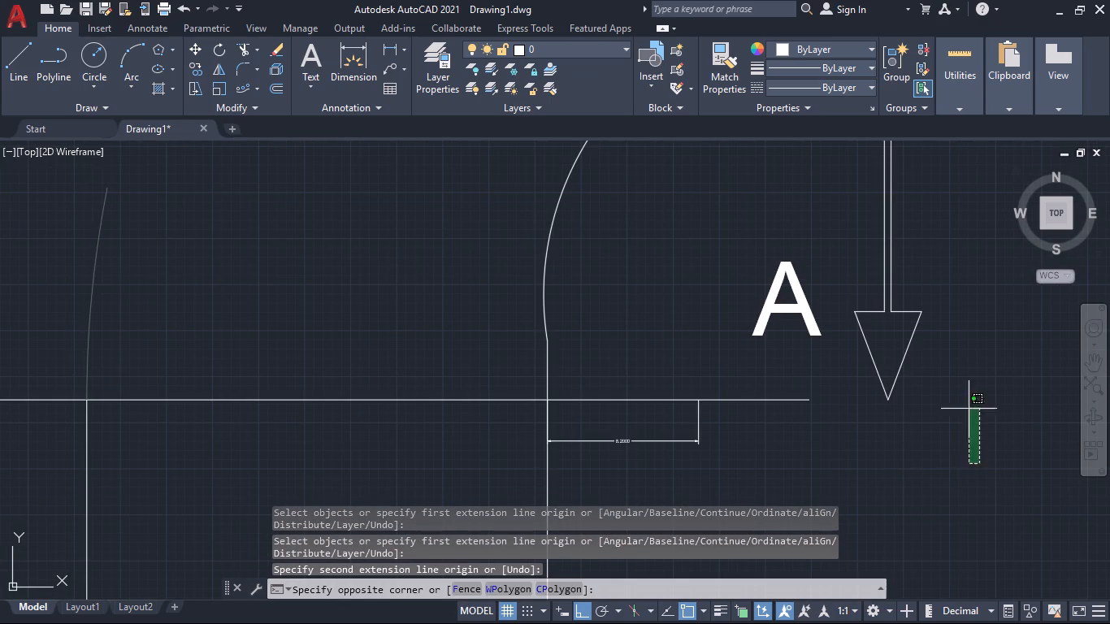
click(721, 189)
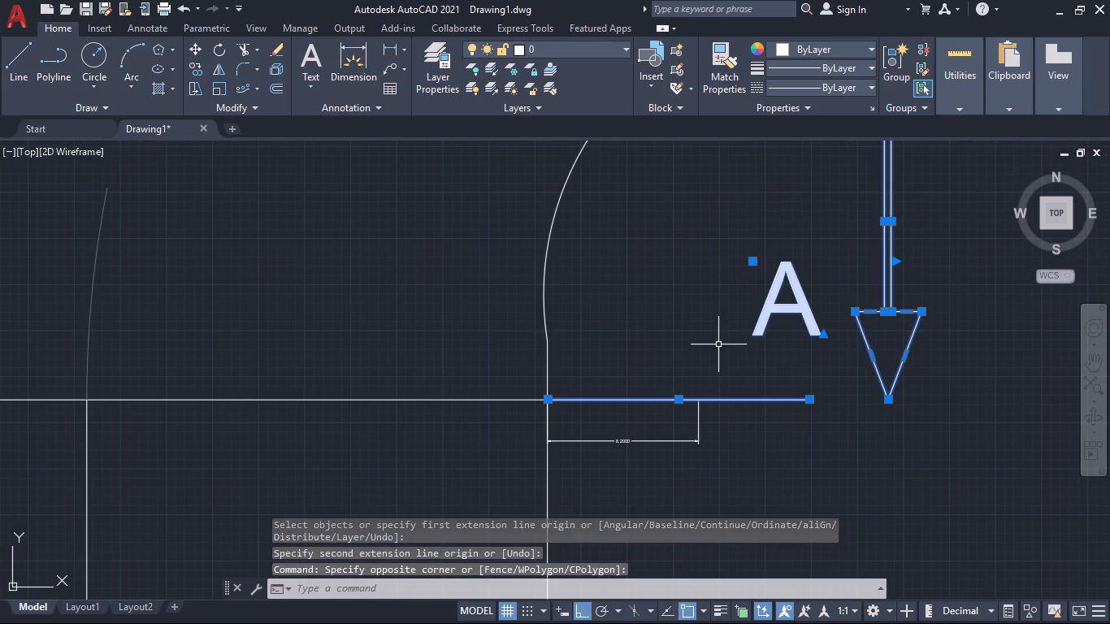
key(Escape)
Move the right letter A and its arrow horizontally toward the pipe, placing the arrow tip at the 8.2-unit dimension's outer end.
scroll(705, 343, down, 2)
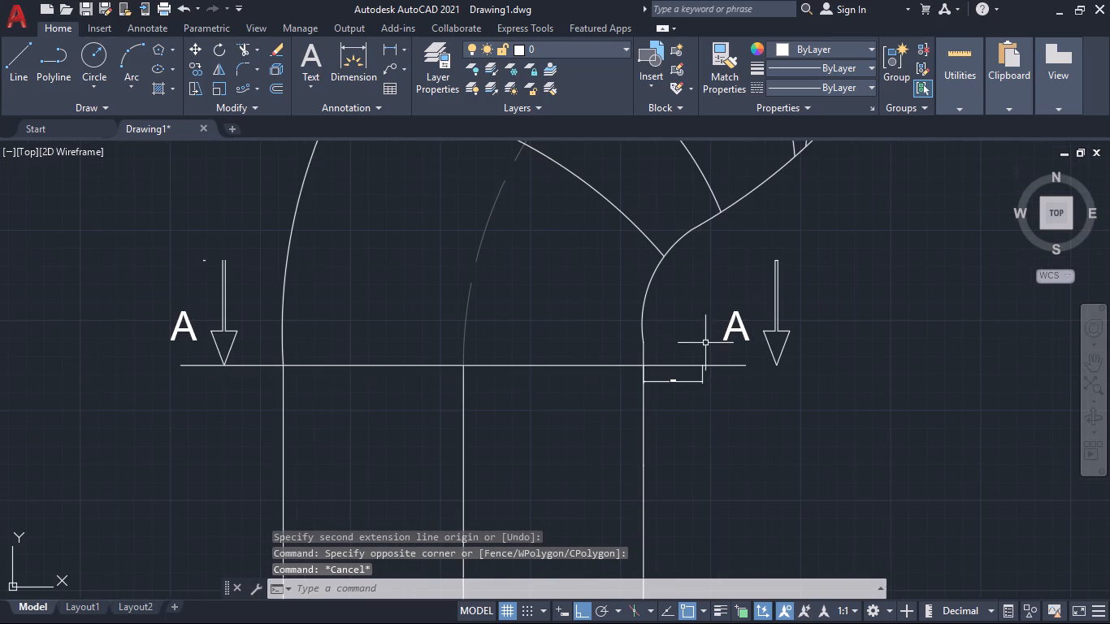
click(704, 249)
click(900, 403)
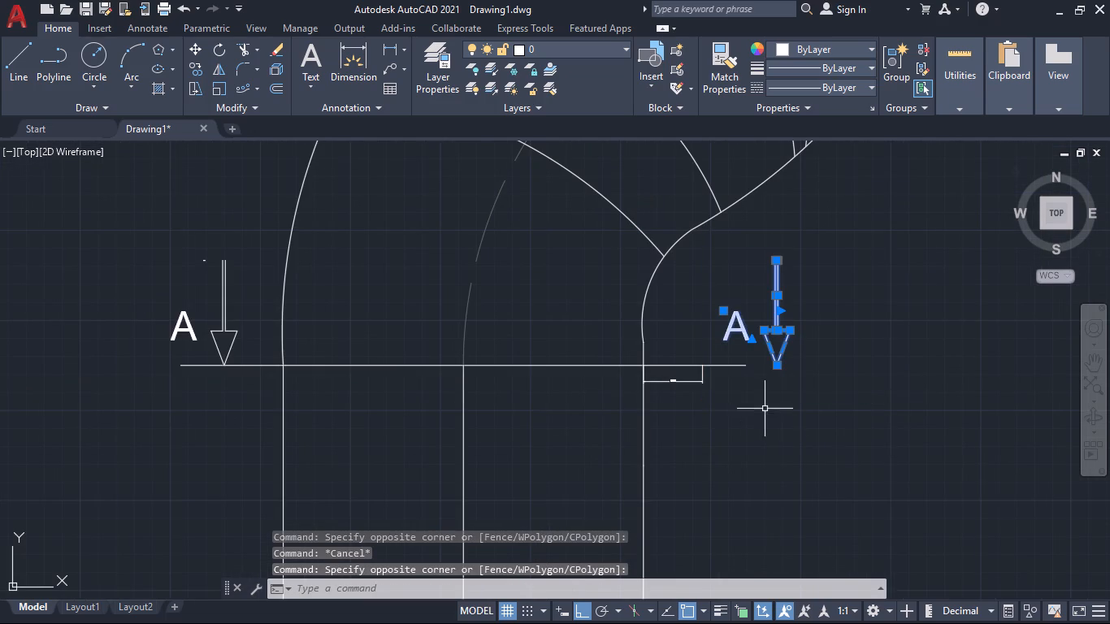
middle_drag(763, 407, 753, 483)
key(m)
key(Return)
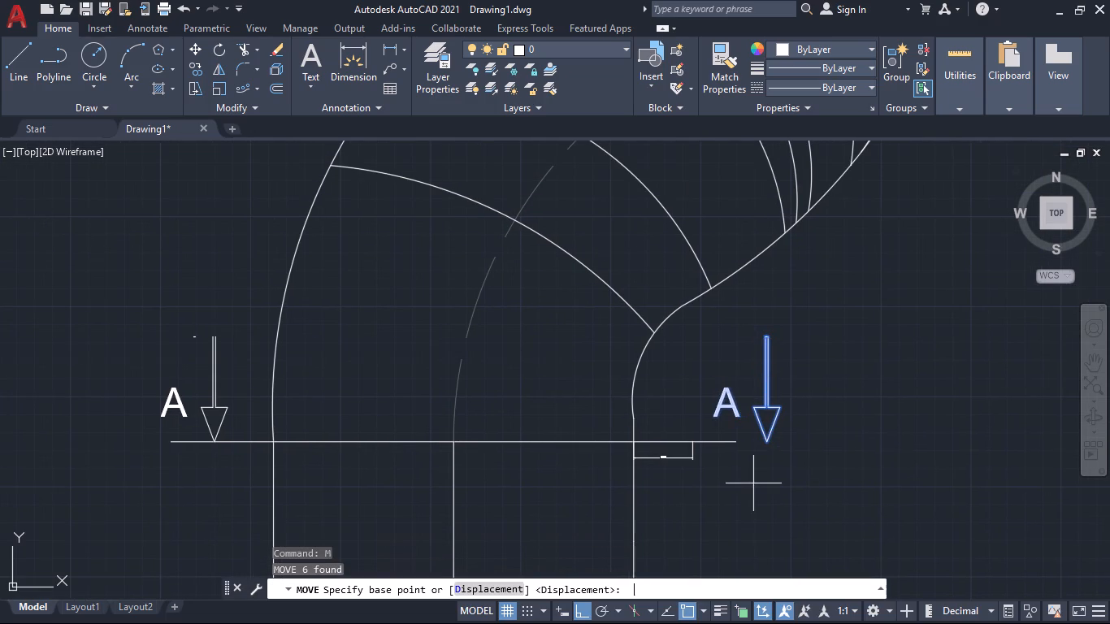
scroll(752, 479, up, 3)
click(806, 333)
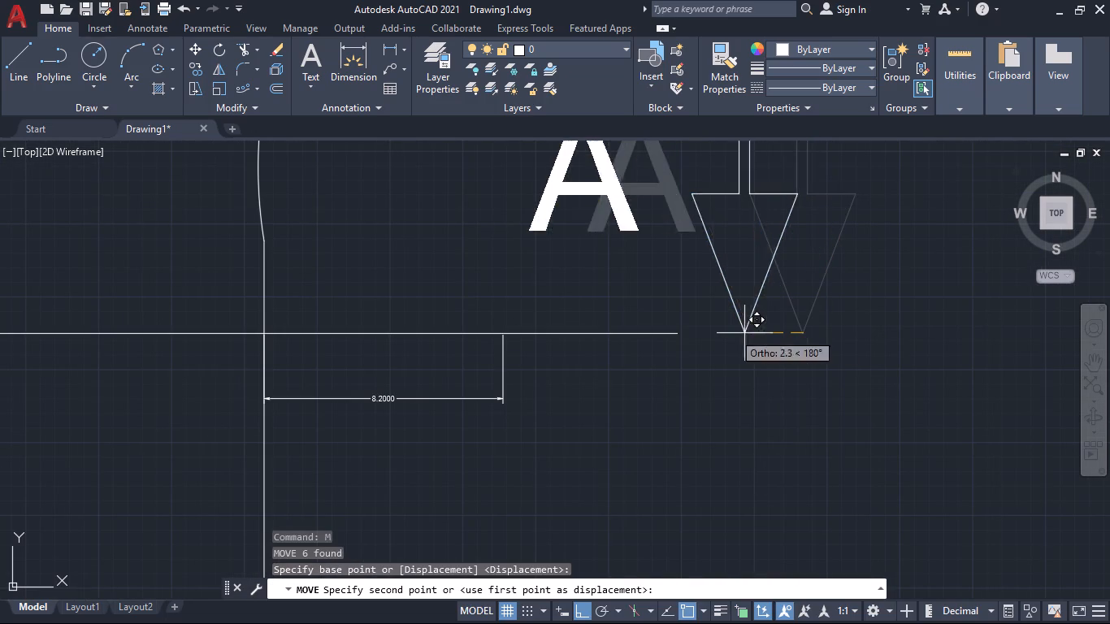
click(508, 328)
scroll(684, 335, down, 2)
middle_drag(683, 375, 687, 381)
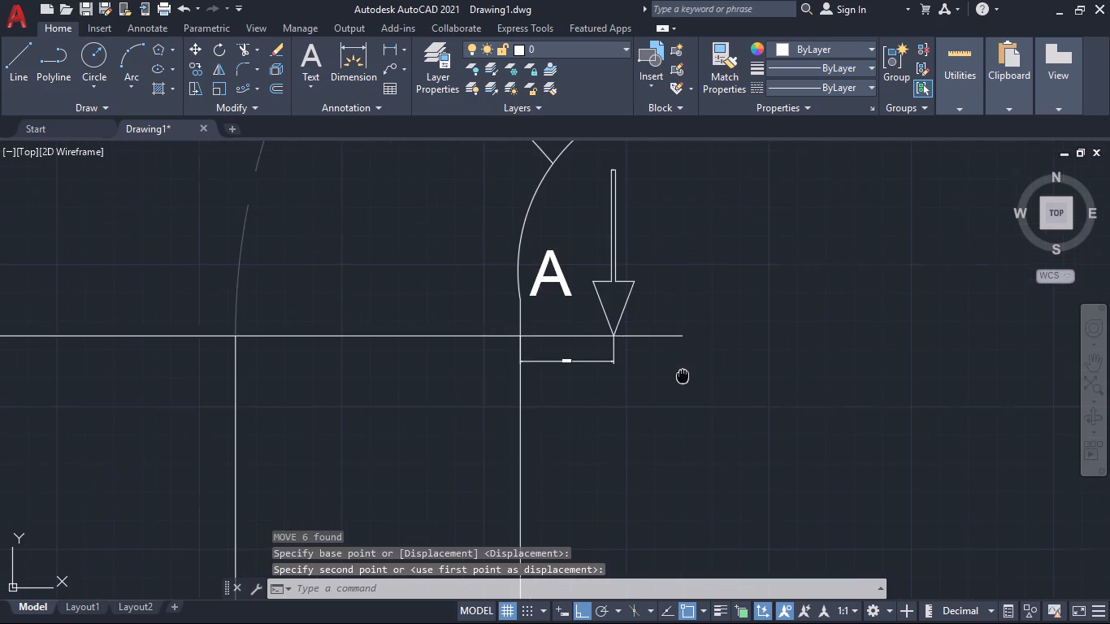
middle_drag(687, 381, 816, 483)
scroll(835, 480, down, 2)
middle_drag(901, 491, 865, 473)
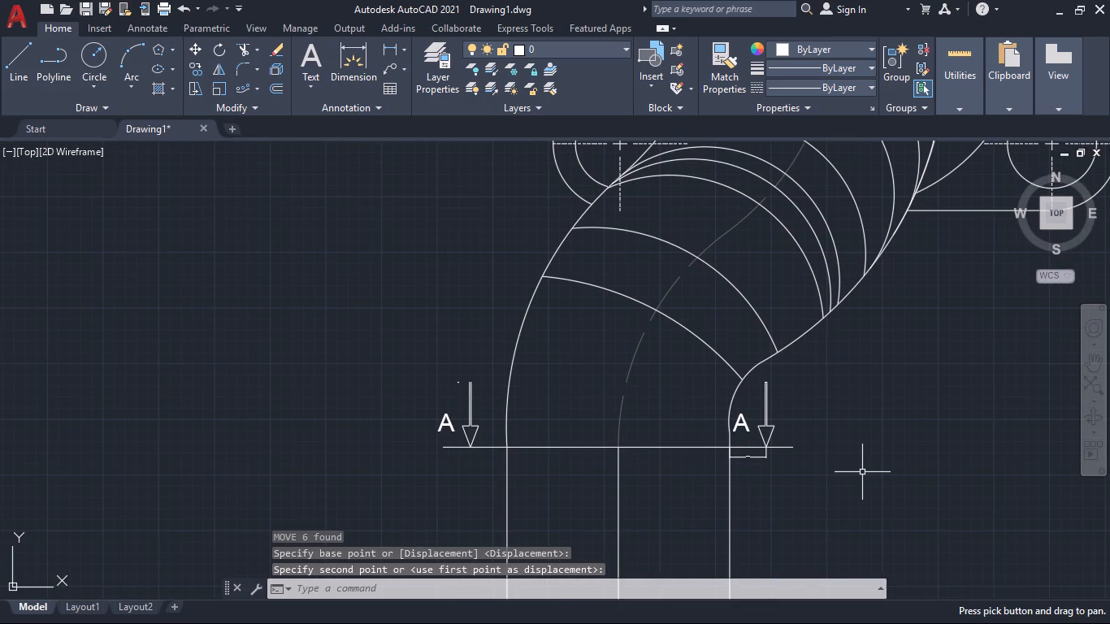
middle_click(835, 489)
key(Escape)
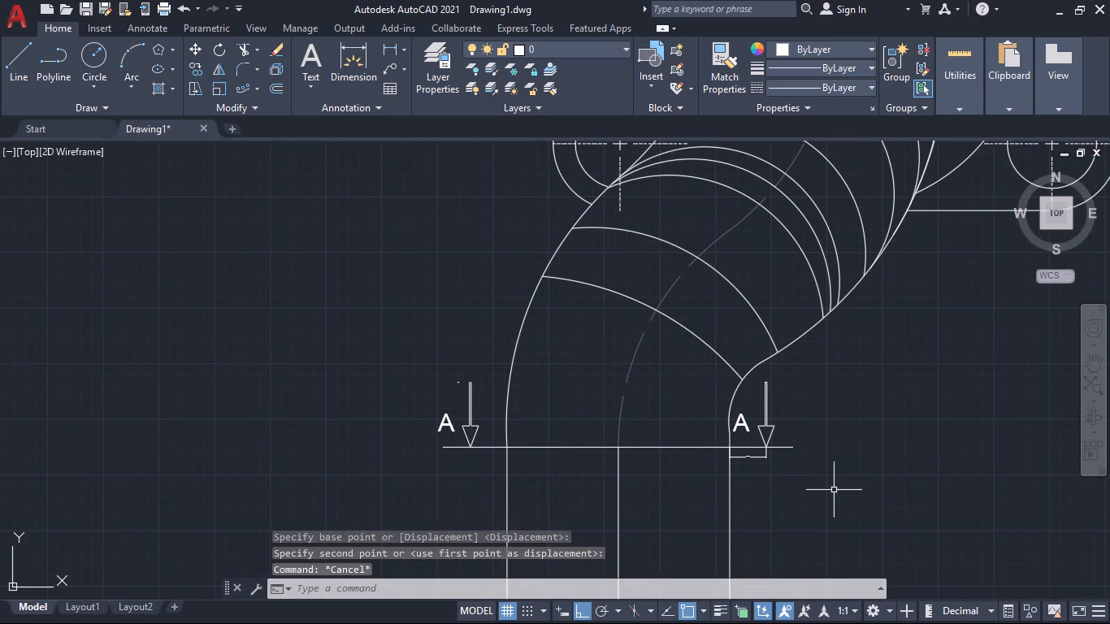
Delete the 8.2-unit helper dimension below the right extension line.
scroll(842, 496, down, 2)
middle_drag(848, 496, 750, 490)
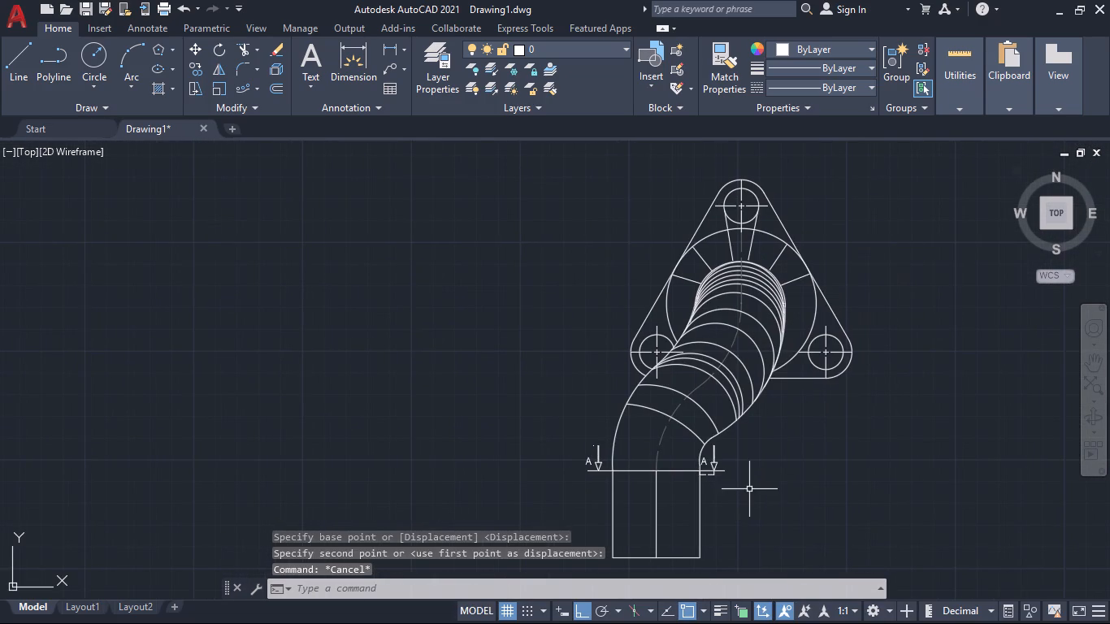
middle_drag(822, 497, 723, 496)
scroll(731, 488, down, 1)
middle_drag(765, 492, 693, 488)
scroll(540, 487, up, 3)
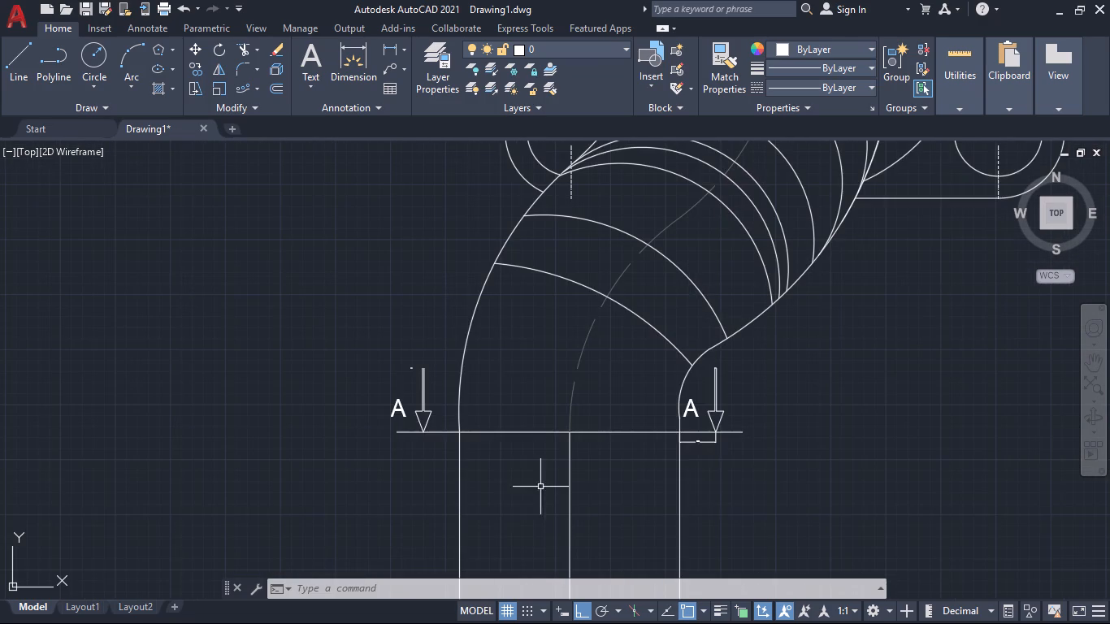
click(705, 441)
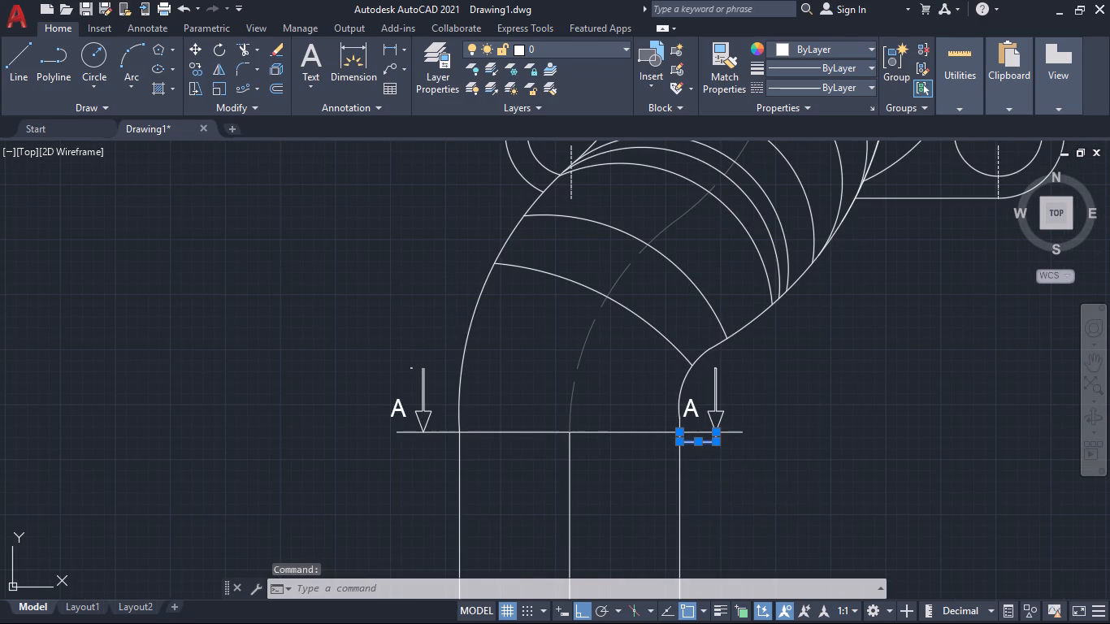
key(Delete)
Move the stray short horizontal lines beside the left arrow onto its shaft's open top, starting at the shaft's left line.
scroll(891, 500, down, 1)
scroll(583, 429, up, 3)
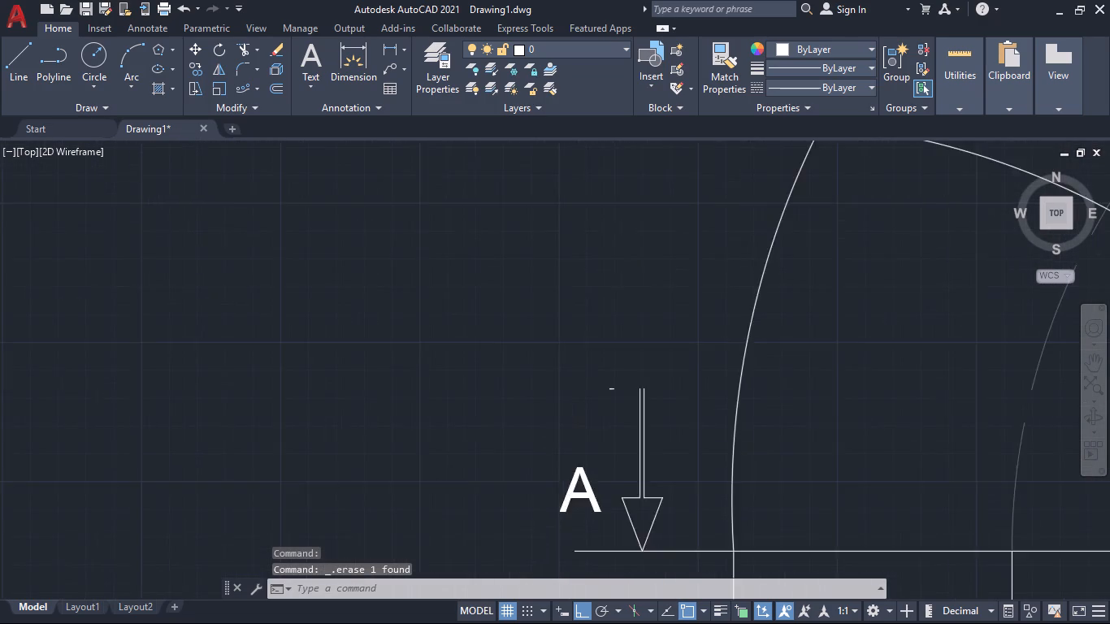
scroll(583, 429, up, 2)
click(618, 290)
click(671, 346)
scroll(583, 440, down, 4)
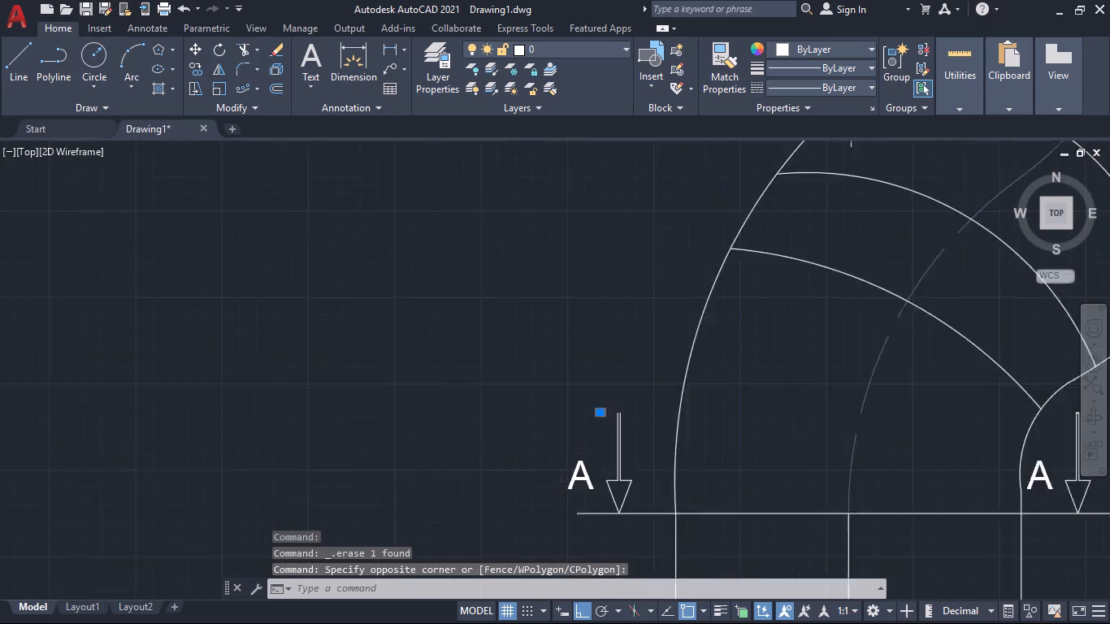
scroll(880, 441, up, 3)
middle_drag(880, 440, 953, 437)
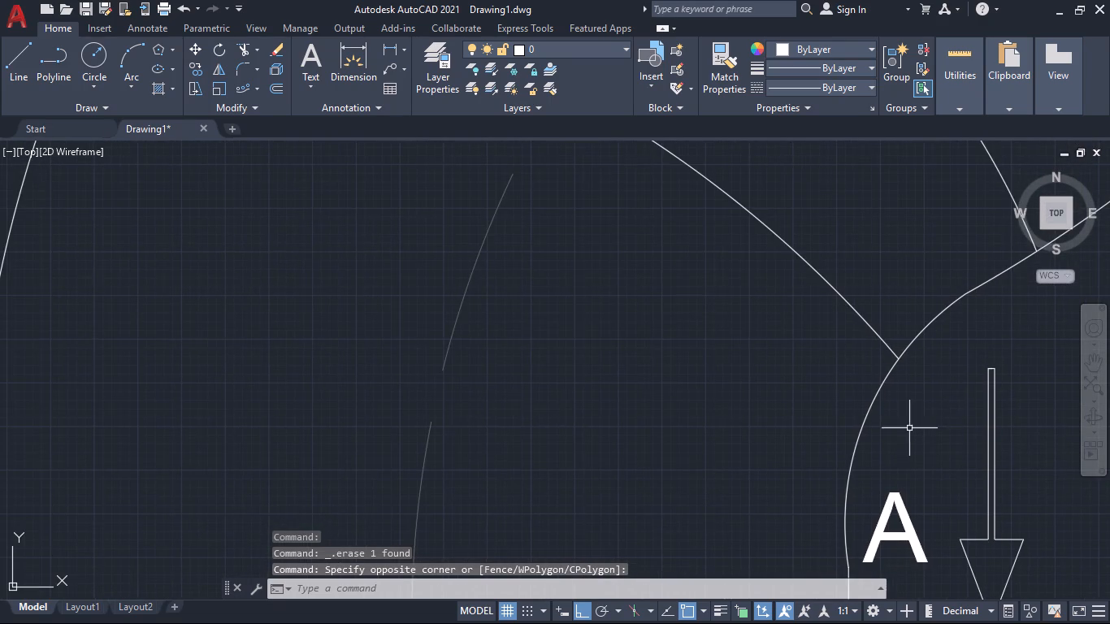
scroll(429, 415, down, 1)
scroll(313, 420, down, 3)
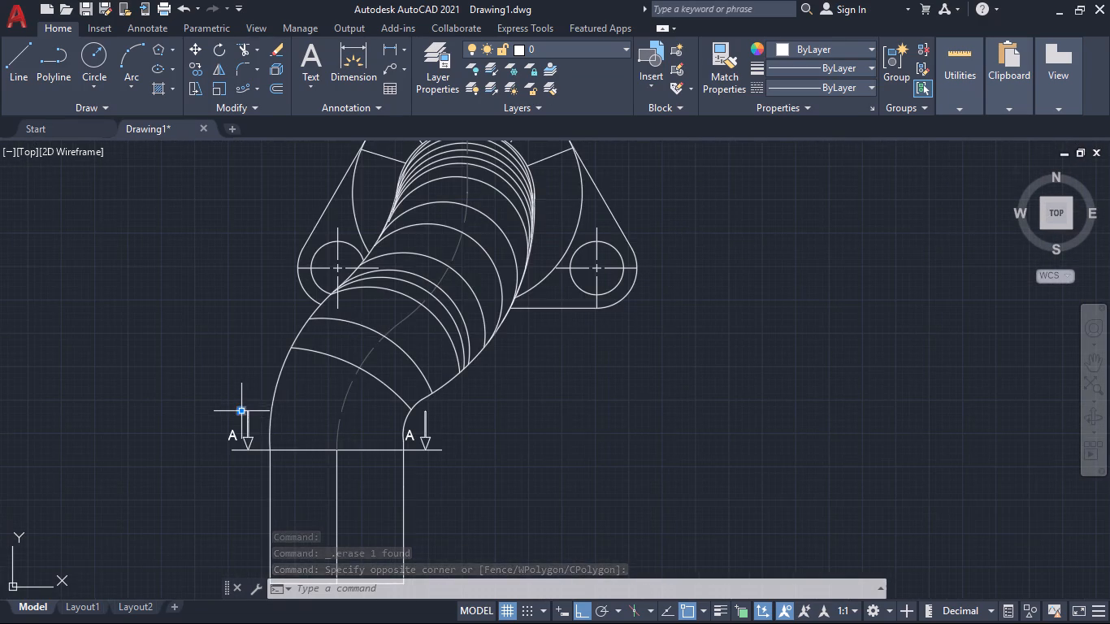
scroll(241, 415, up, 8)
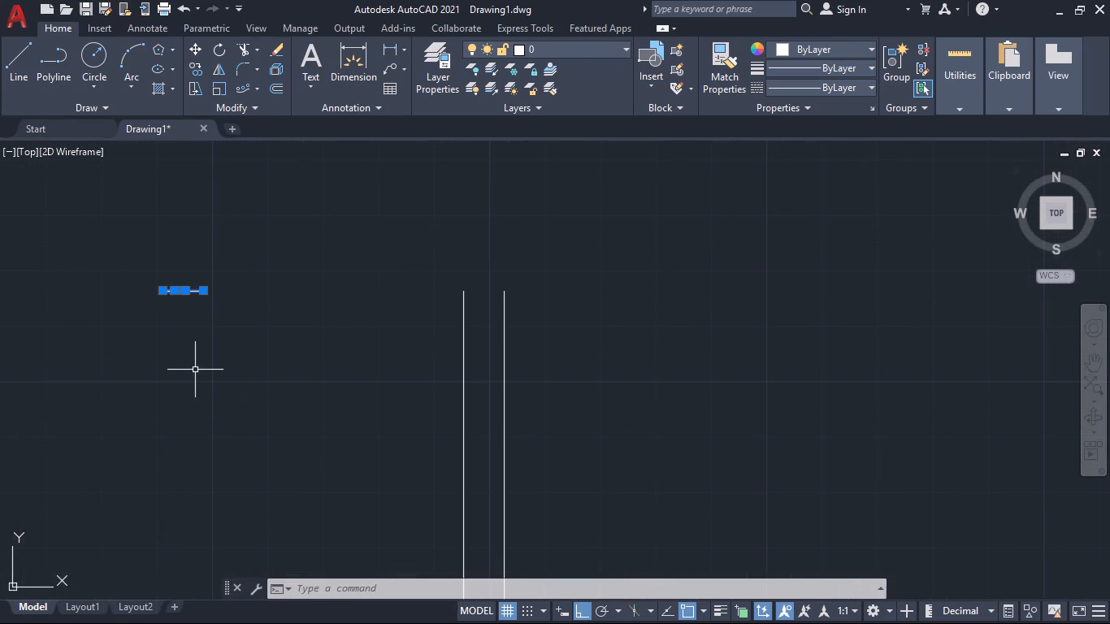
key(m)
key(Return)
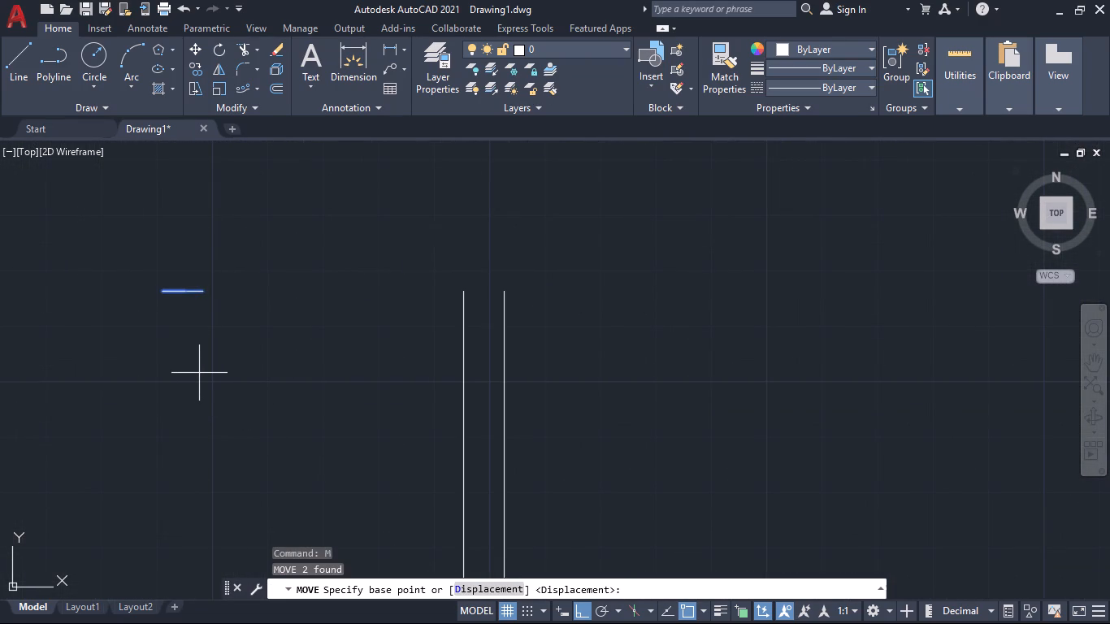
click(155, 292)
scroll(280, 282, up, 3)
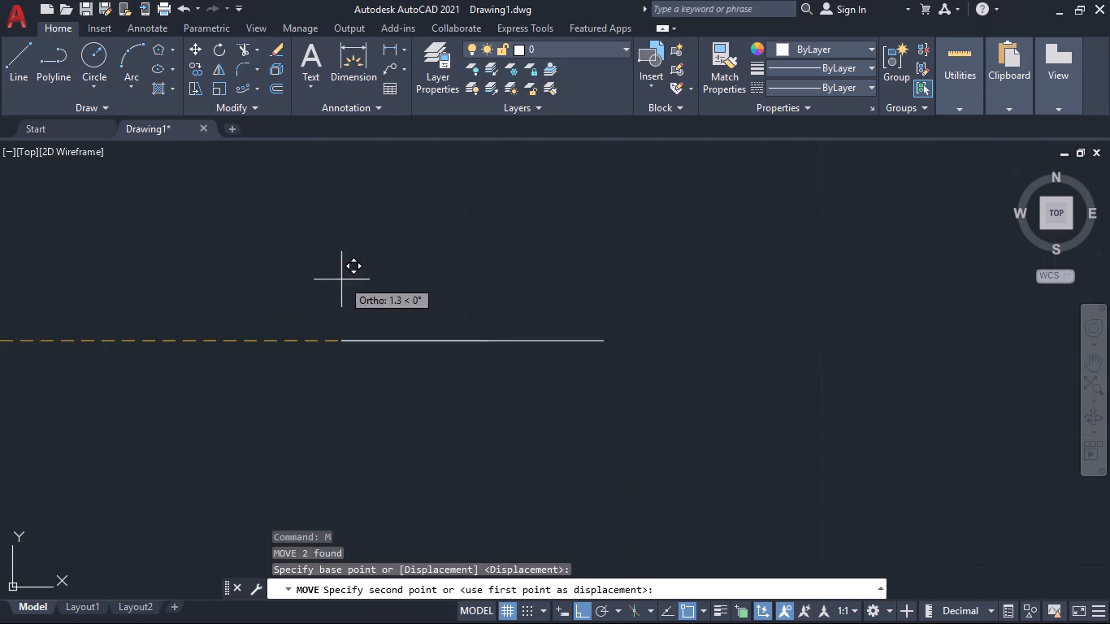
scroll(350, 280, up, 2)
middle_drag(484, 314, 70, 210)
scroll(528, 277, down, 3)
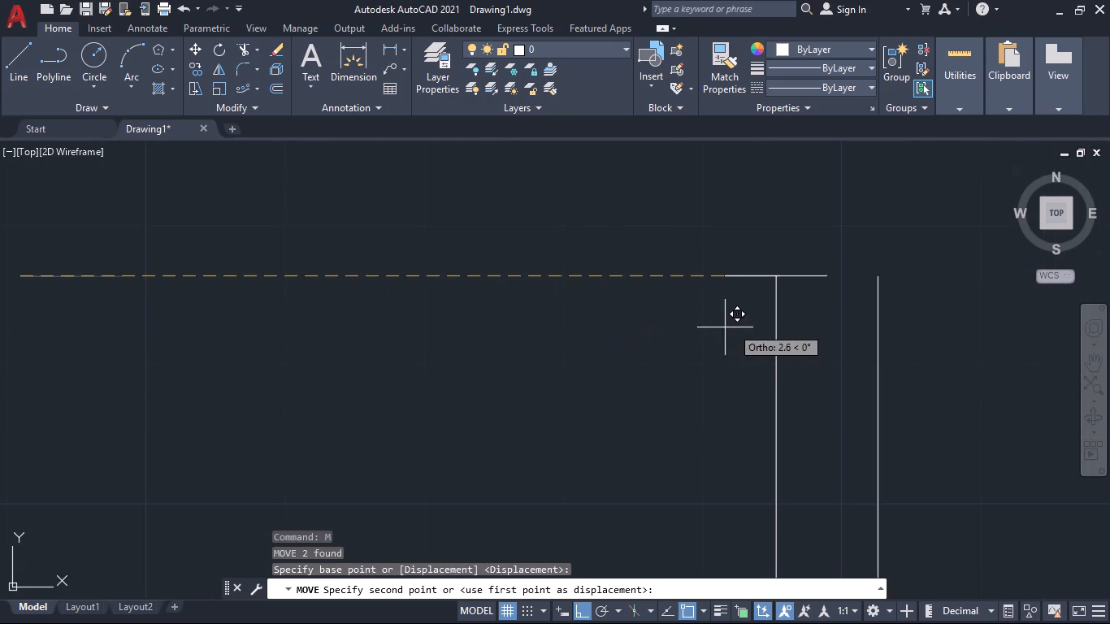
click(775, 283)
scroll(706, 340, down, 2)
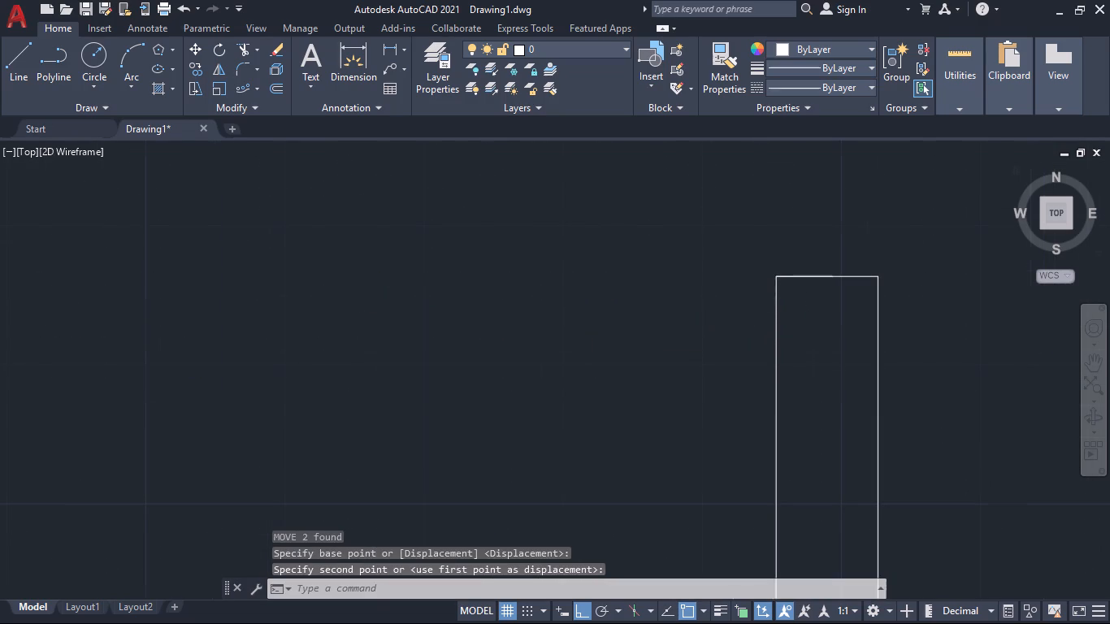
scroll(703, 344, down, 1)
scroll(635, 369, down, 3)
scroll(558, 403, down, 2)
middle_drag(467, 382, 256, 314)
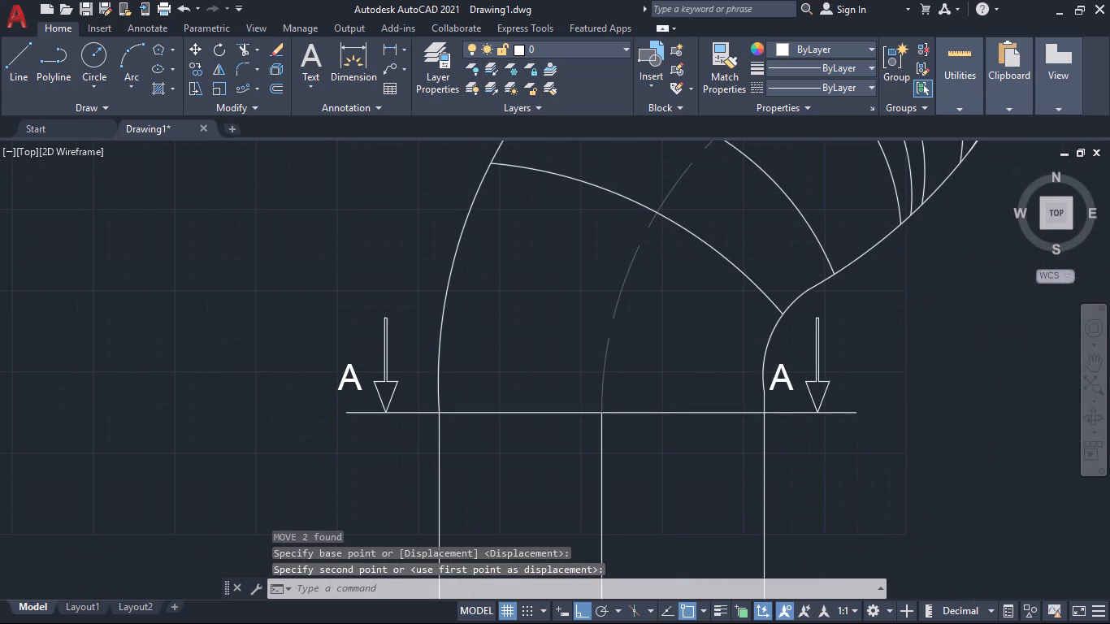
Examine the pipe's cross-section arcs, the triangular flange and the section A-A marks over the whole drawing.
scroll(256, 314, down, 3)
middle_drag(504, 338, 518, 426)
scroll(505, 338, down, 1)
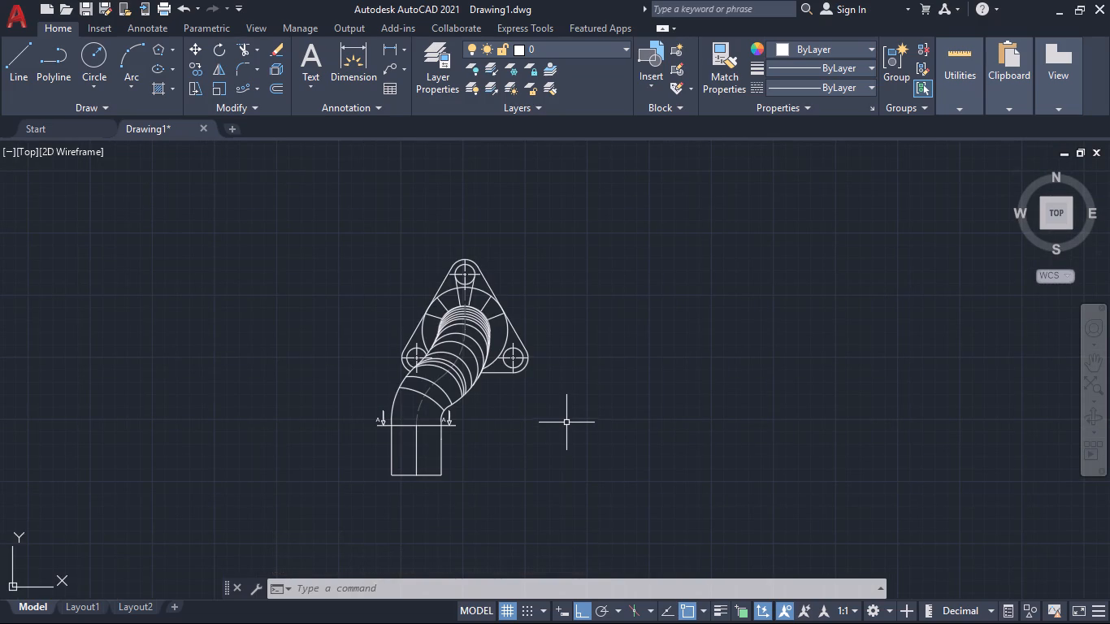
scroll(469, 375, up, 3)
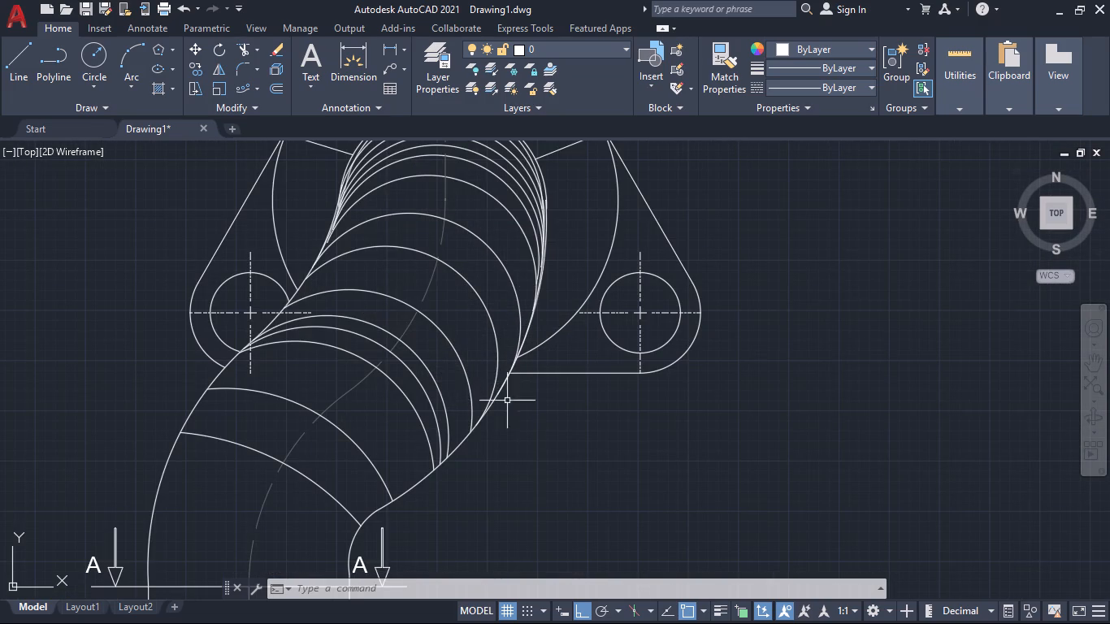
middle_drag(553, 423, 586, 487)
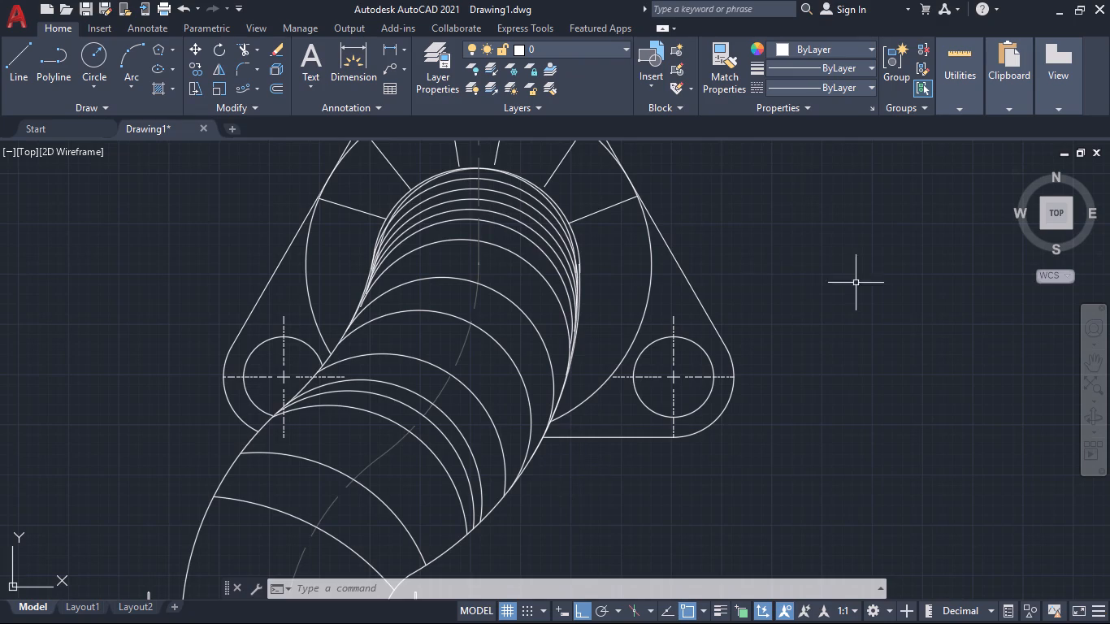
middle_drag(819, 308, 852, 404)
scroll(863, 366, down, 1)
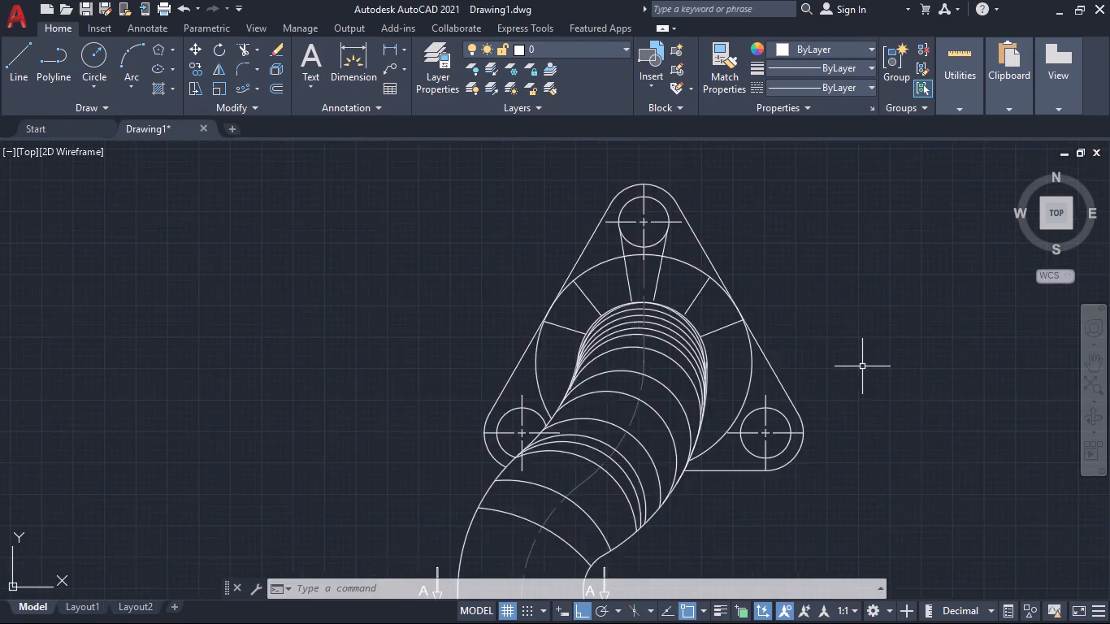
scroll(862, 366, down, 1)
middle_drag(886, 366, 718, 294)
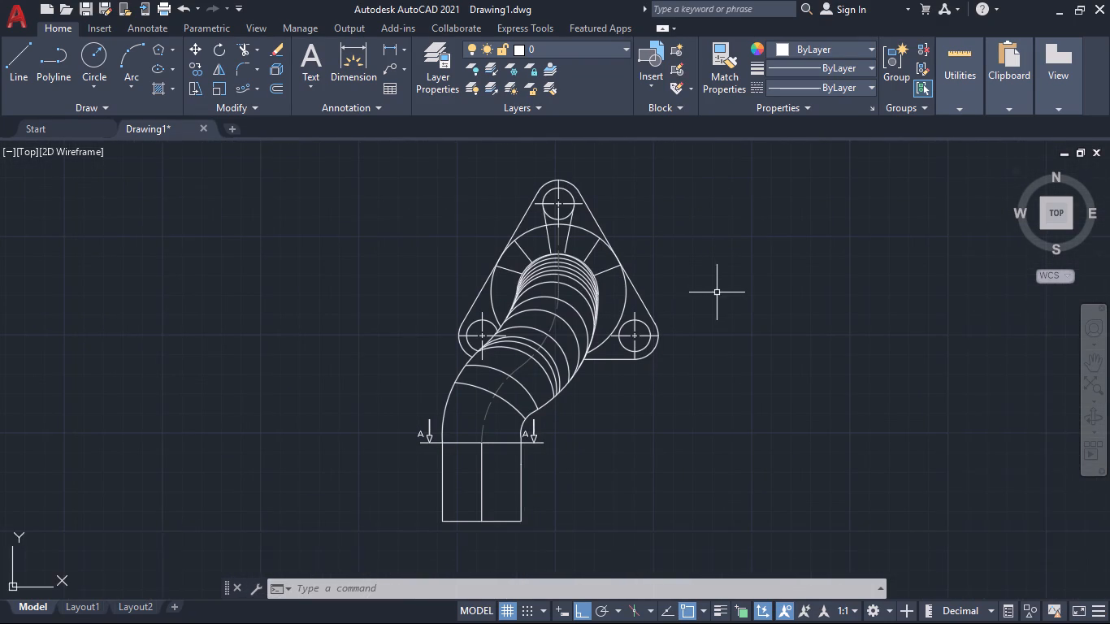
middle_drag(713, 289, 735, 338)
scroll(527, 454, up, 3)
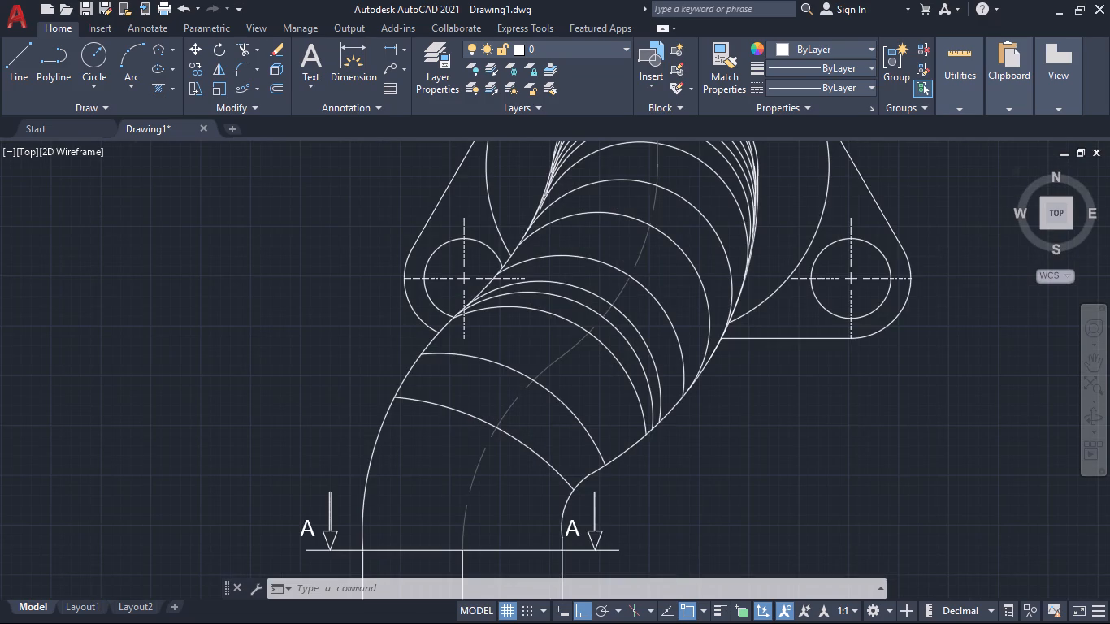
middle_drag(546, 423, 550, 522)
scroll(495, 429, down, 1)
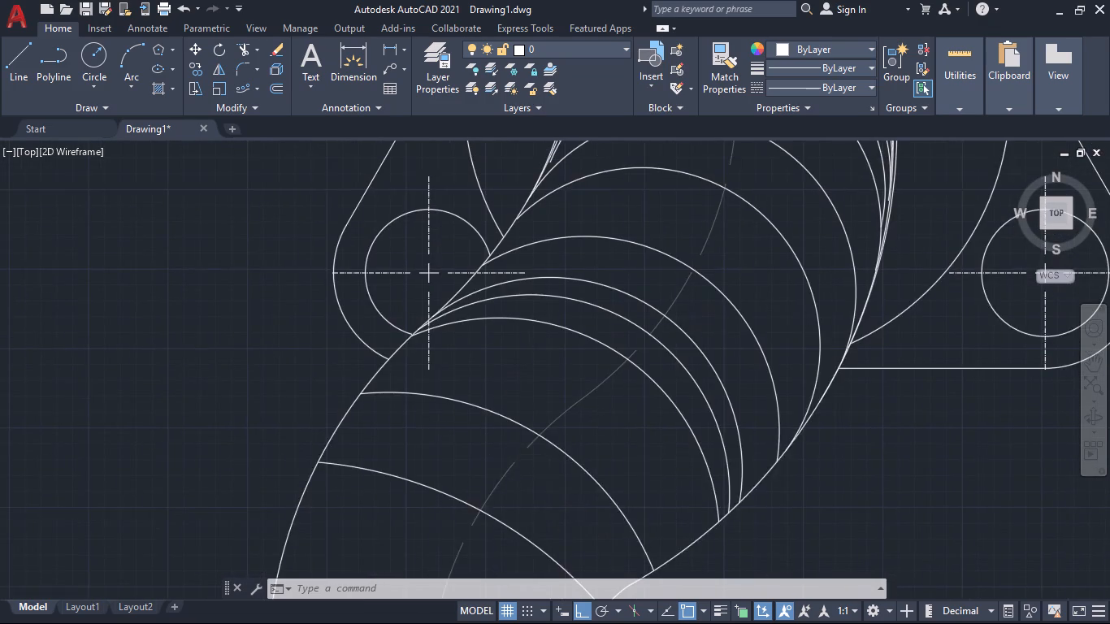
scroll(494, 427, down, 3)
middle_drag(465, 340, 405, 336)
middle_drag(396, 336, 375, 308)
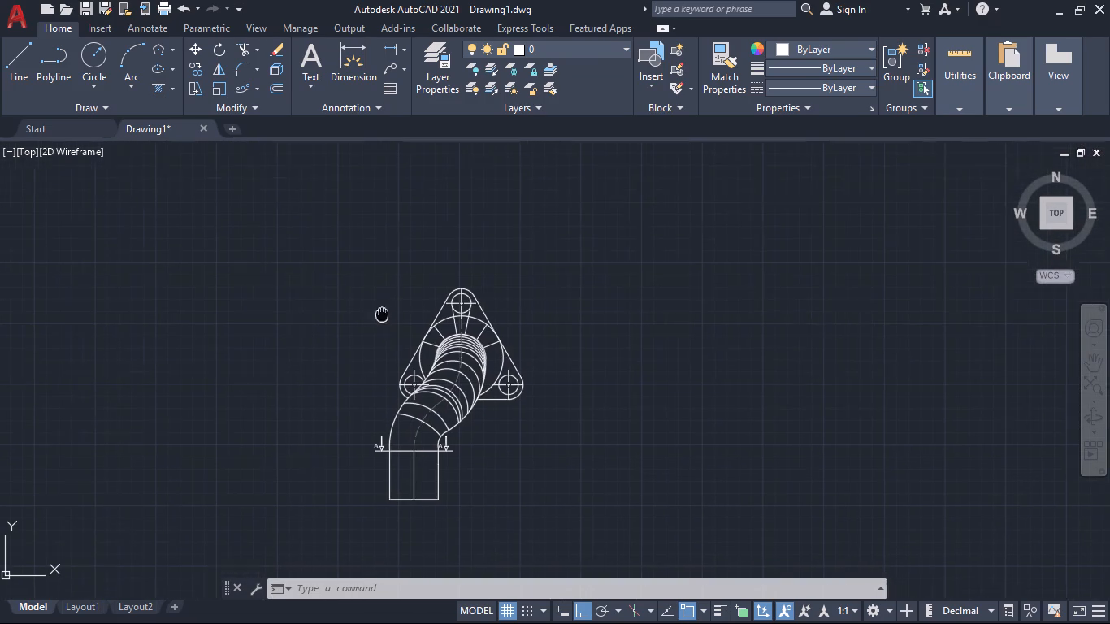
middle_drag(375, 308, 369, 302)
middle_drag(369, 302, 359, 277)
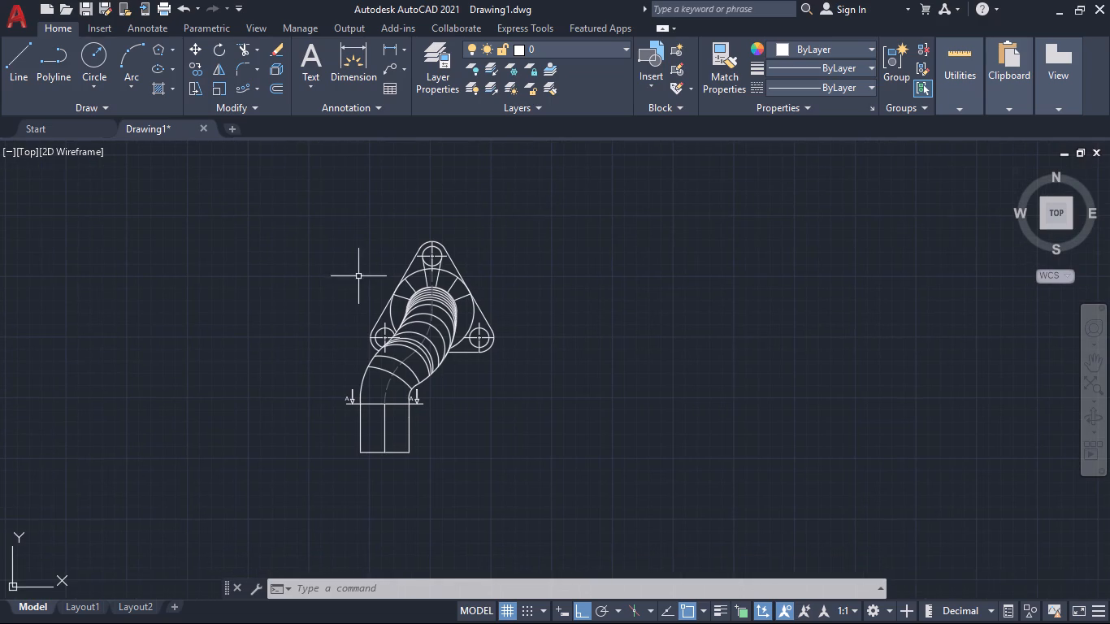
Flatten the two lowest arcs across the pipe bend to nearly straight curves by stretching their midpoints toward the pipe's lower end.
scroll(375, 370, up, 3)
click(431, 379)
click(442, 388)
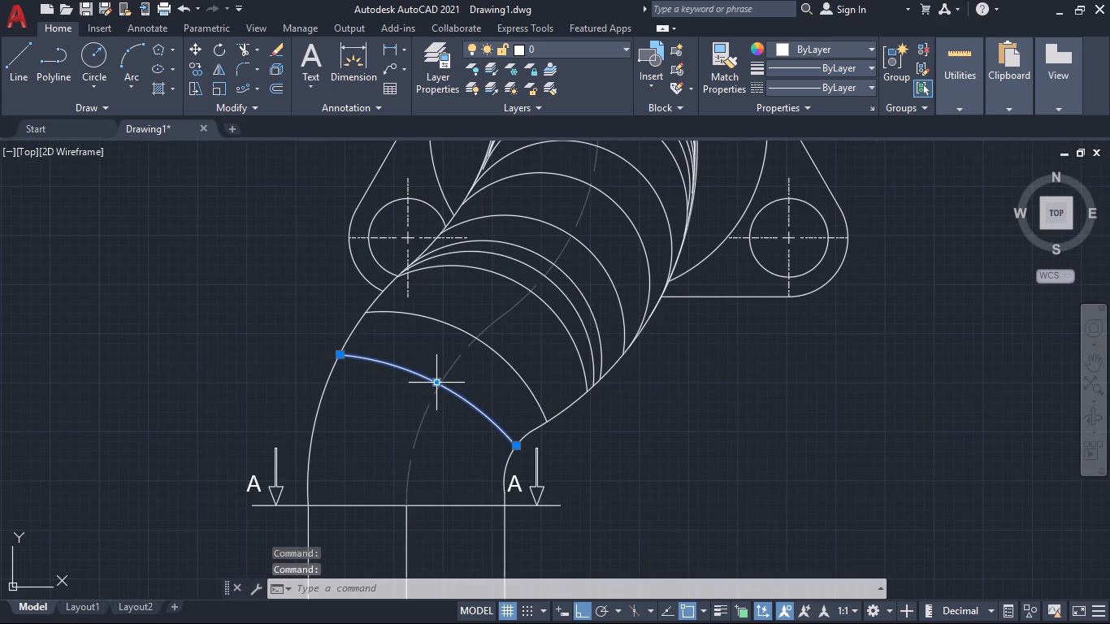
click(439, 385)
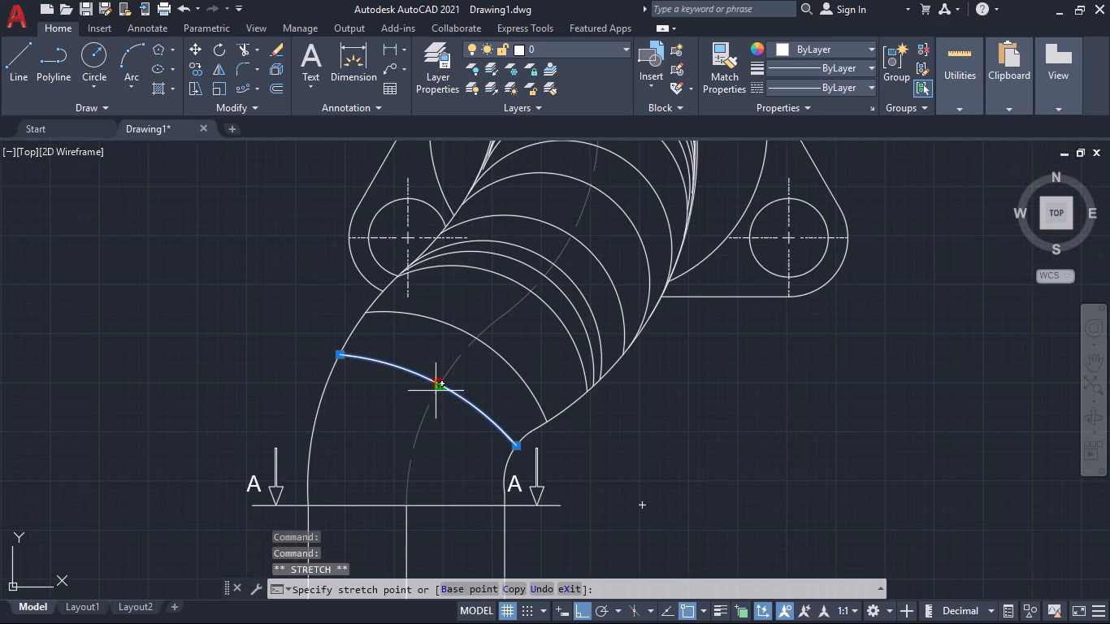
click(436, 394)
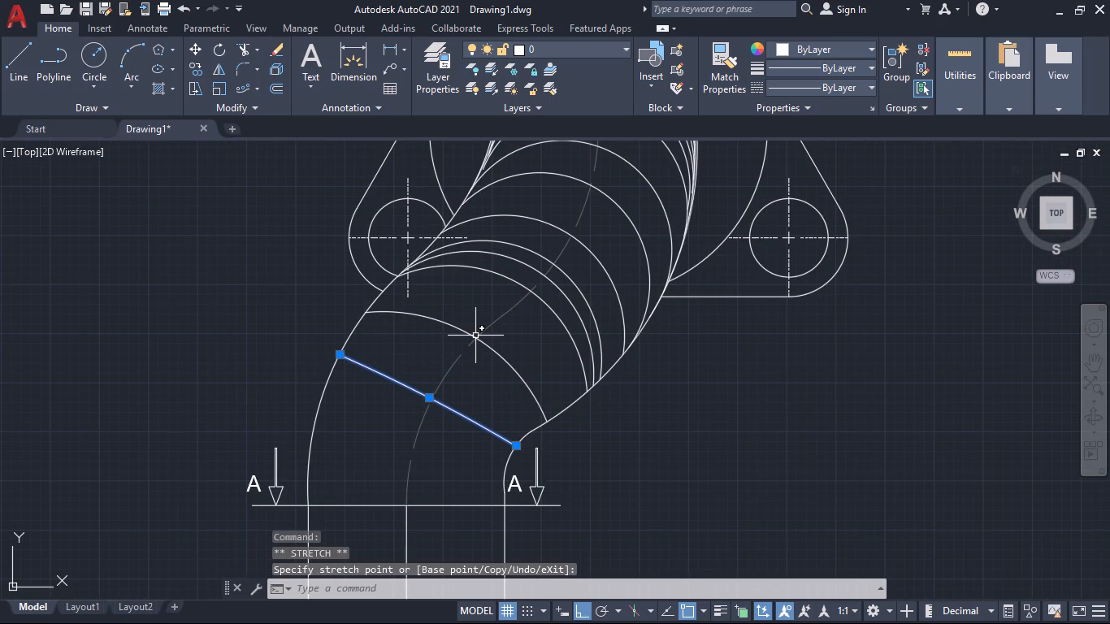
click(475, 337)
click(474, 339)
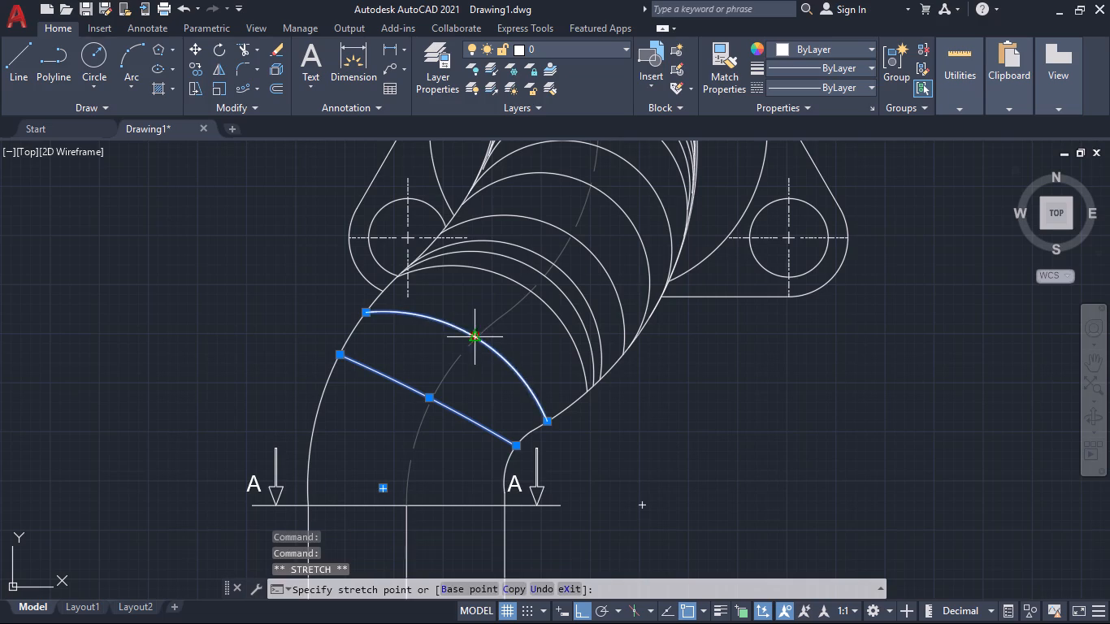
click(459, 361)
scroll(496, 372, down, 1)
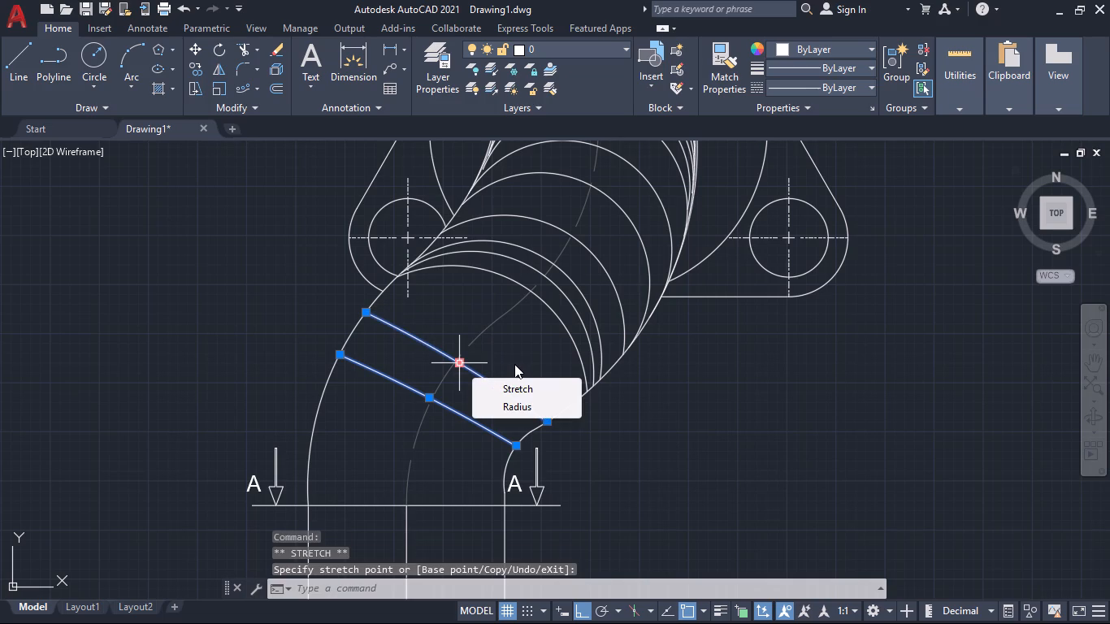
key(Escape)
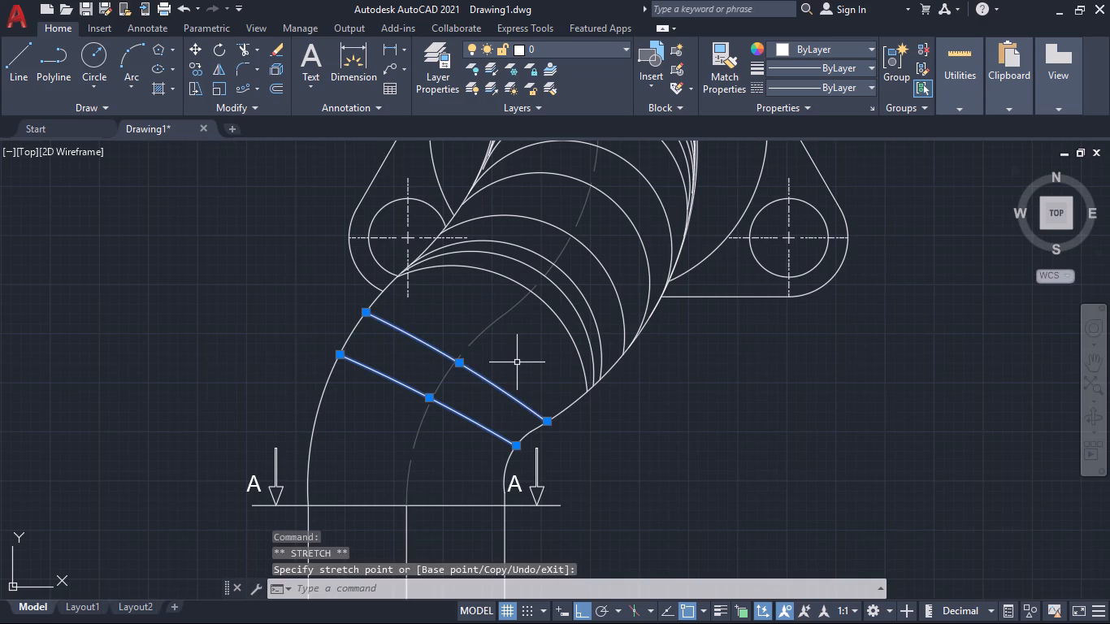
Flatten the third arc from the bottom of the pipe bend moderately by stretching its midpoint down along the centerline.
scroll(511, 321, up, 1)
middle_drag(521, 323, 489, 370)
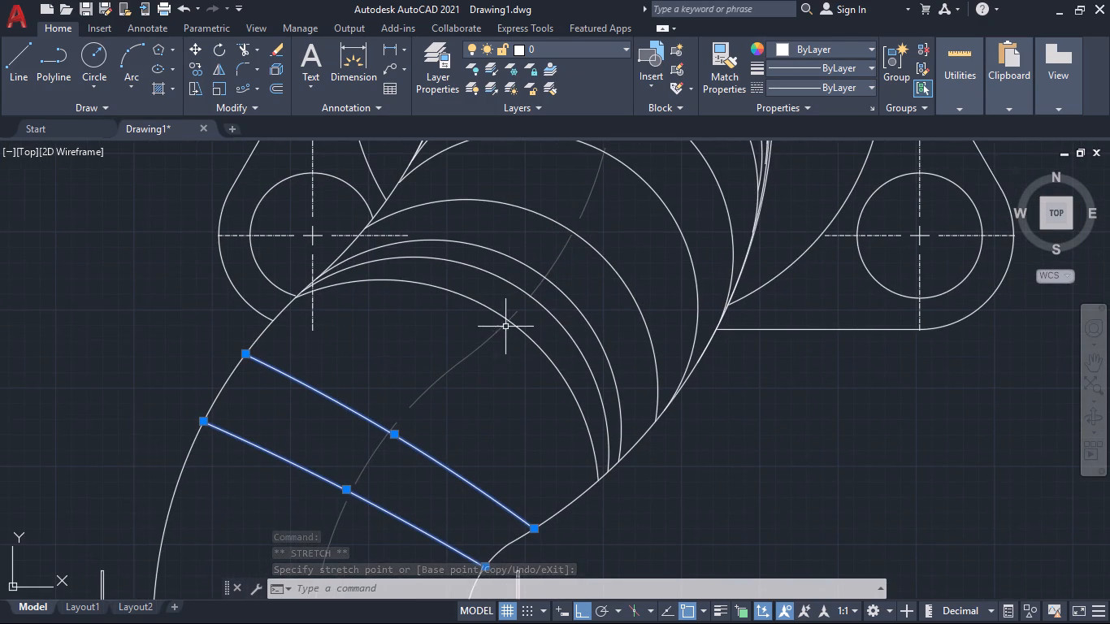
click(496, 307)
click(496, 309)
click(500, 313)
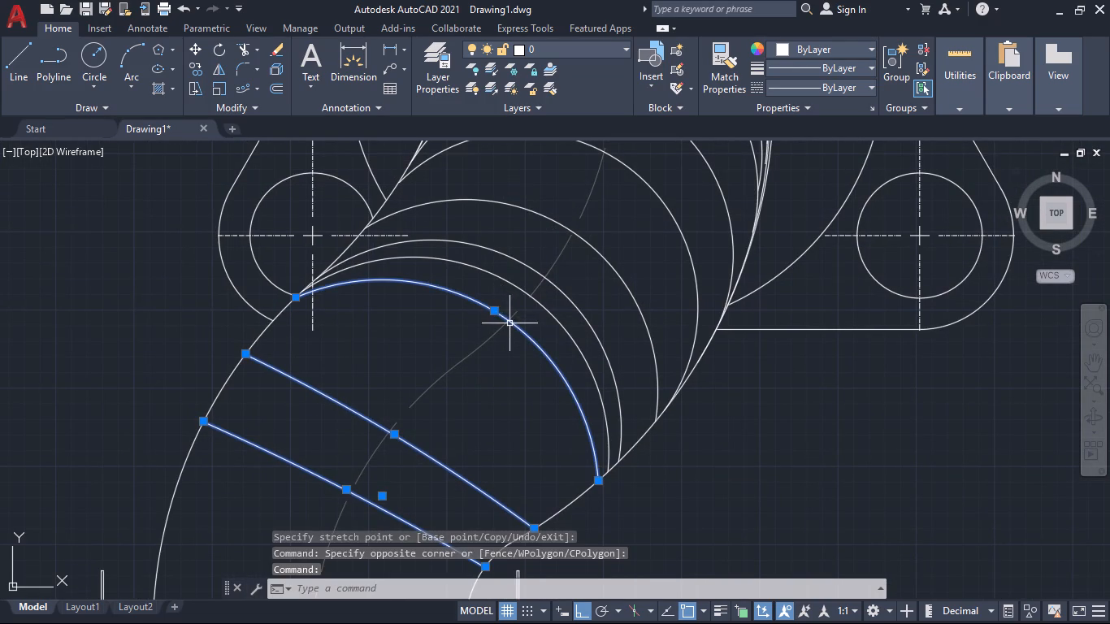
click(497, 312)
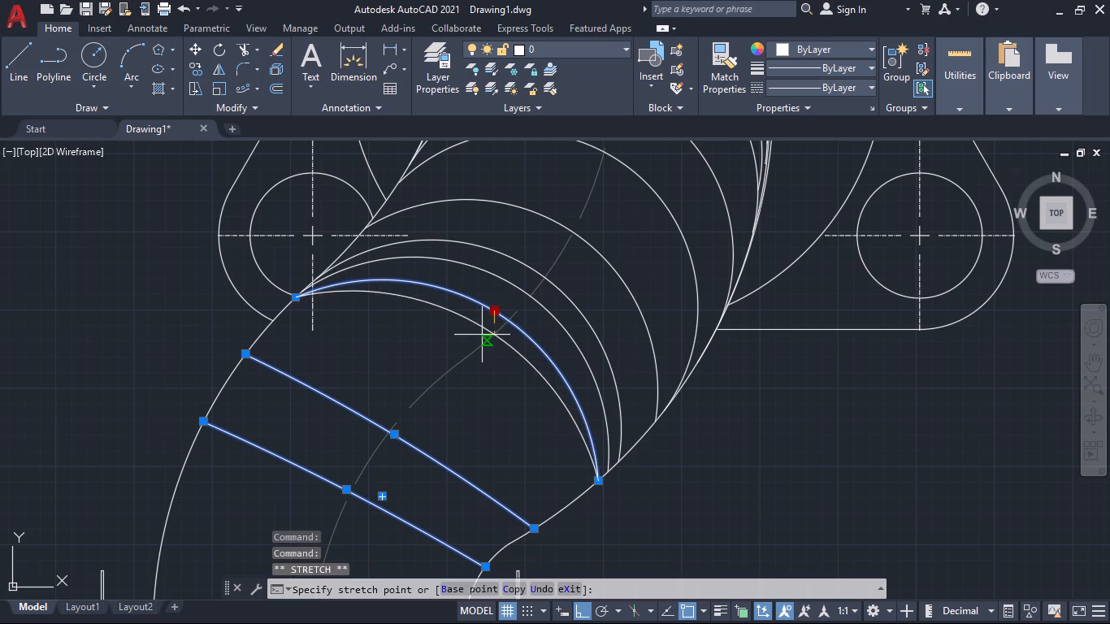
click(482, 338)
Flatten the fourth arc from the bottom and shift both its ends slightly up the pipe's outline, away from the third arc.
click(521, 288)
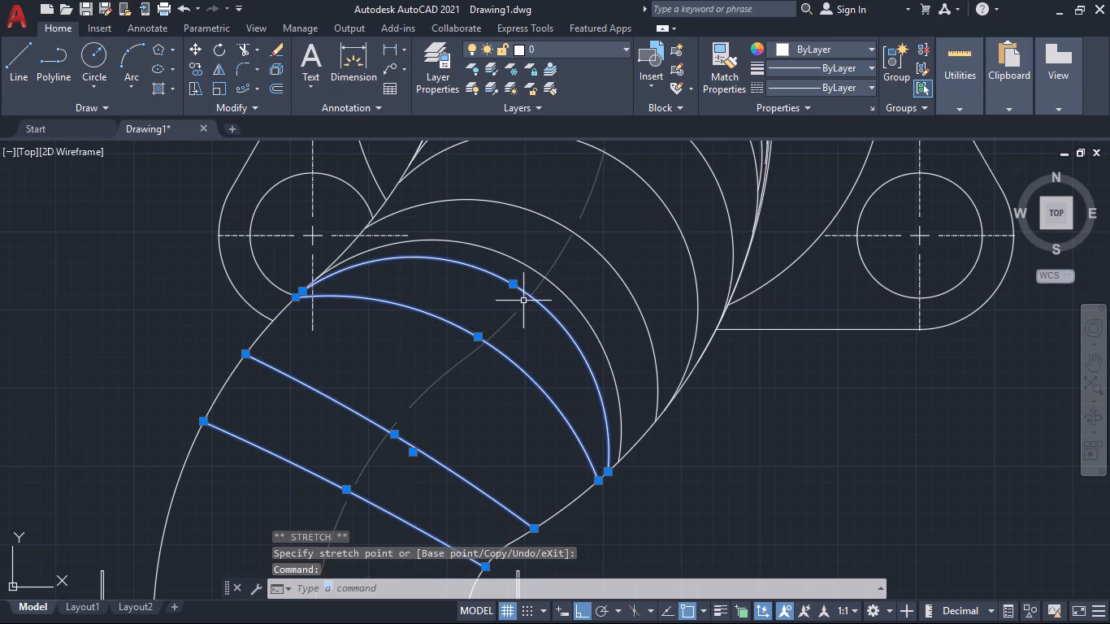
click(514, 284)
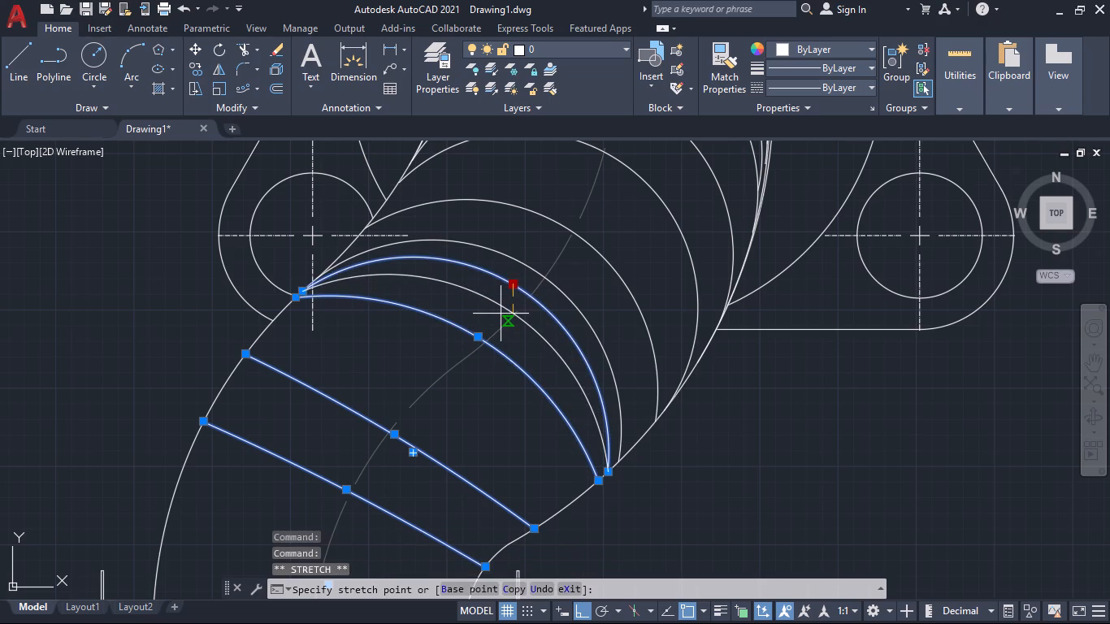
click(501, 314)
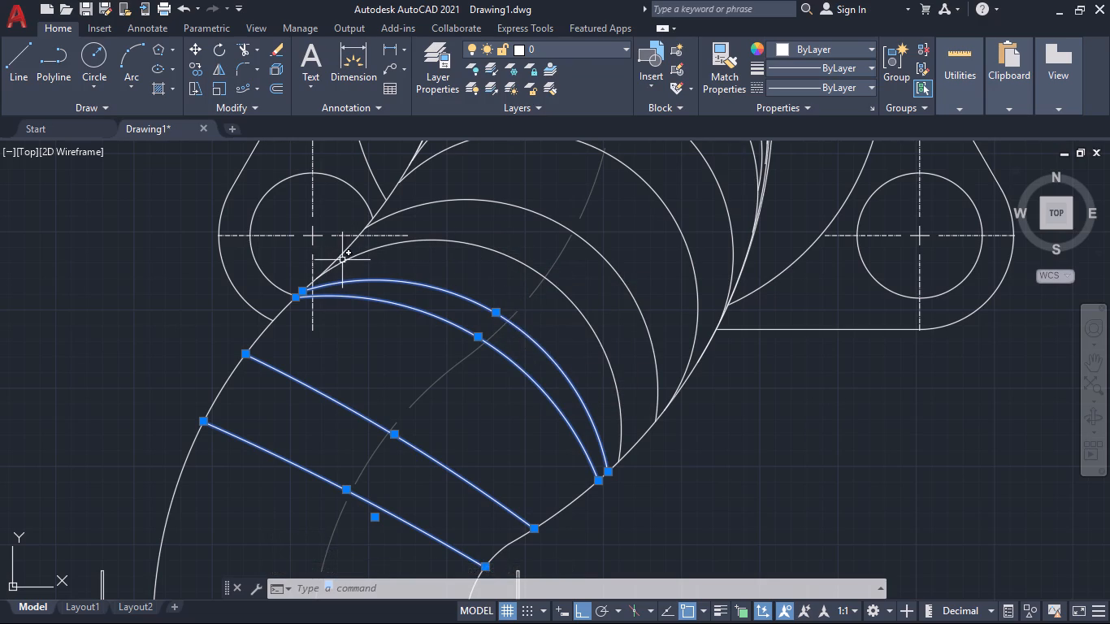
click(303, 291)
click(320, 279)
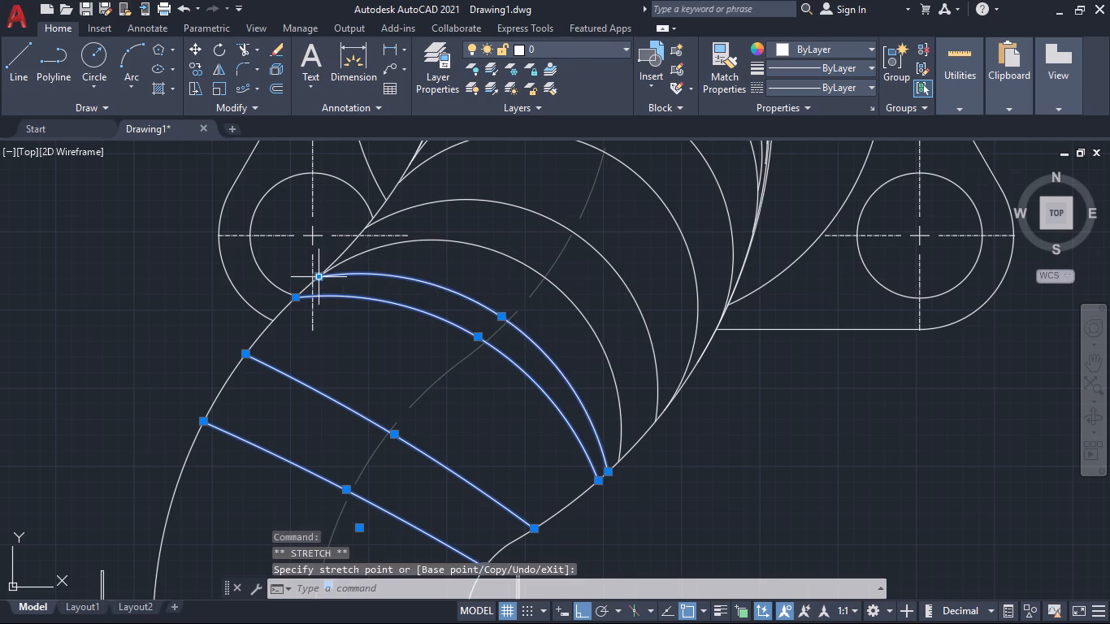
click(608, 472)
click(614, 468)
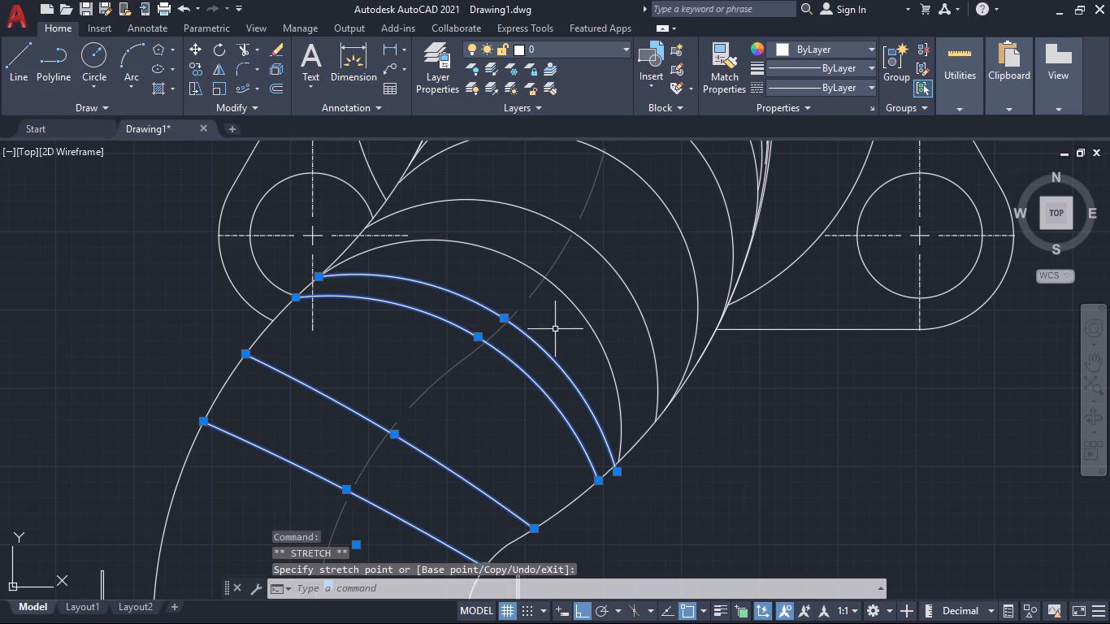
Reshape the fifth arc from the bottom with a flatter curve and both ends moved slightly up the pipe's outline, spaced from the fourth arc.
click(352, 258)
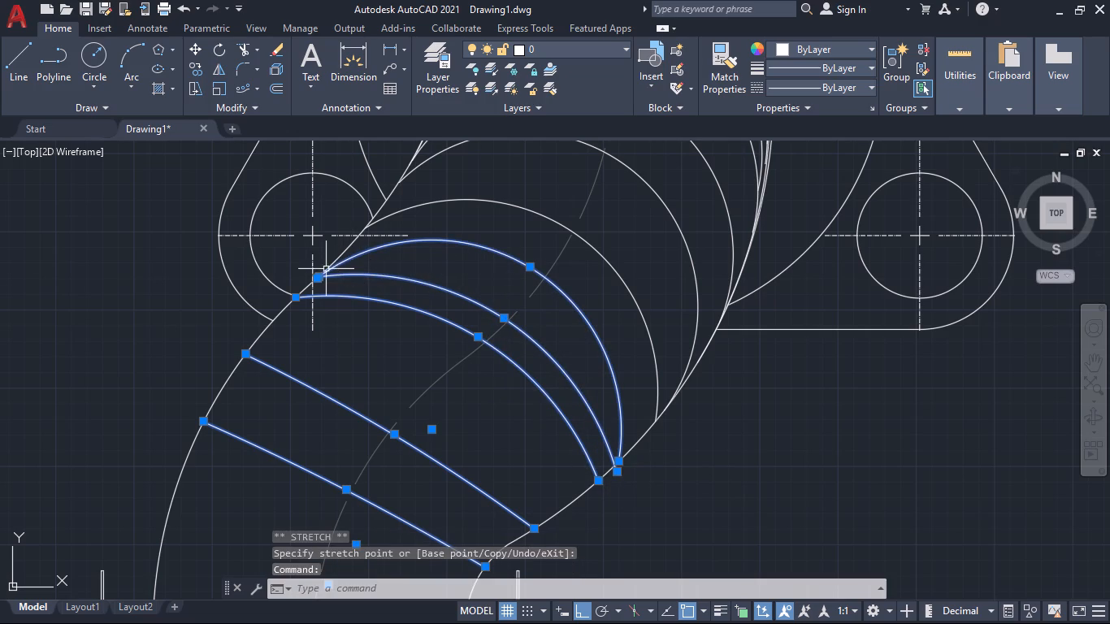
click(316, 279)
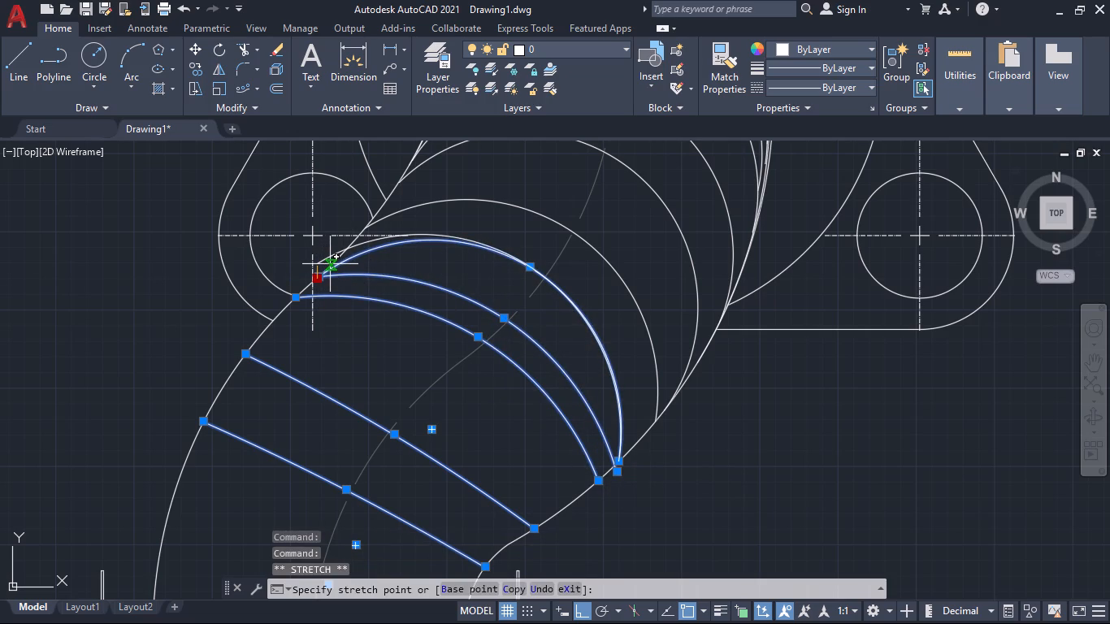
scroll(331, 264, up, 3)
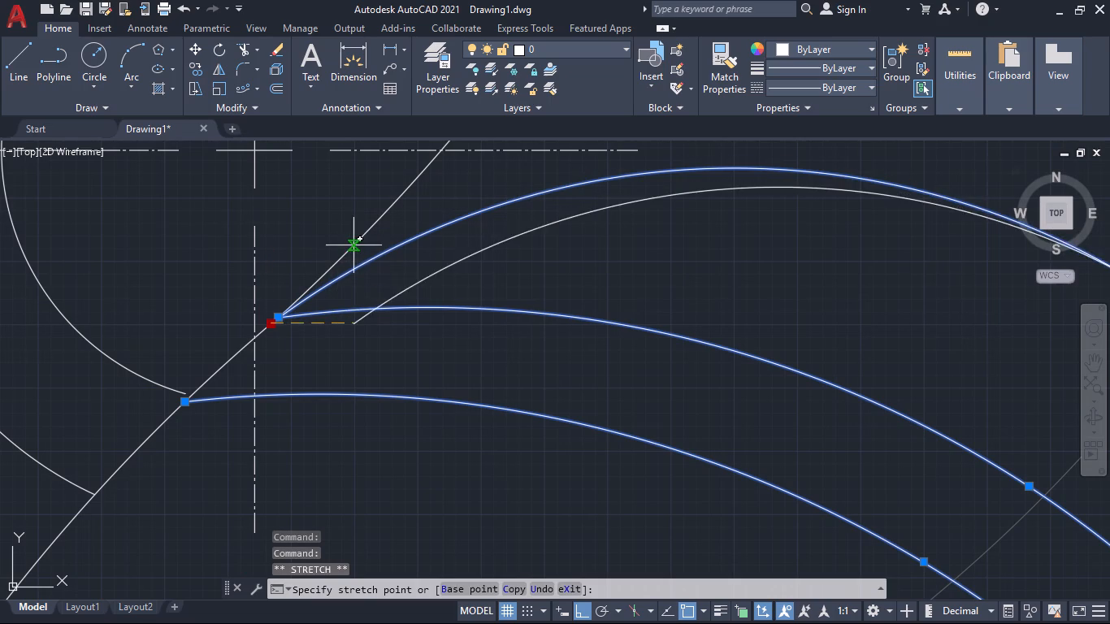
click(337, 258)
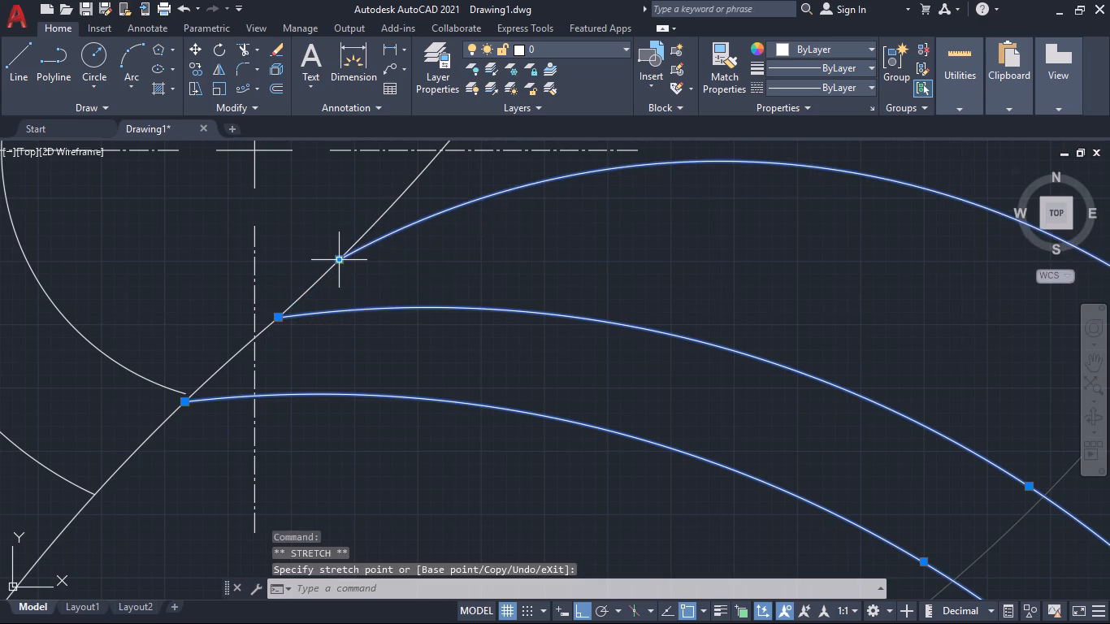
scroll(471, 275, down, 2)
middle_drag(605, 284, 484, 282)
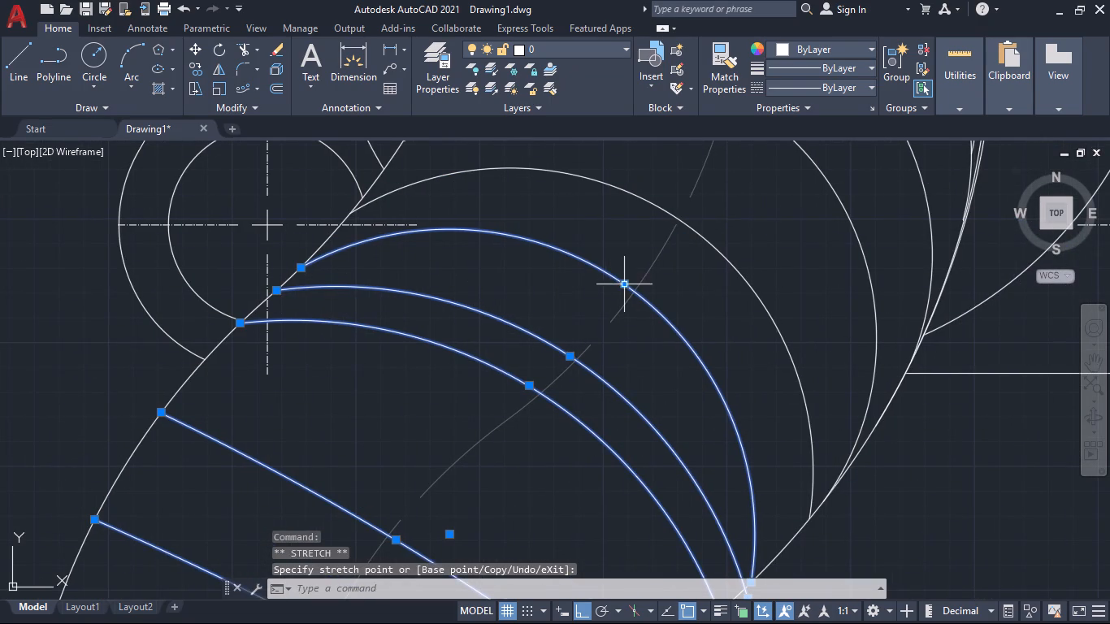
click(623, 281)
click(605, 324)
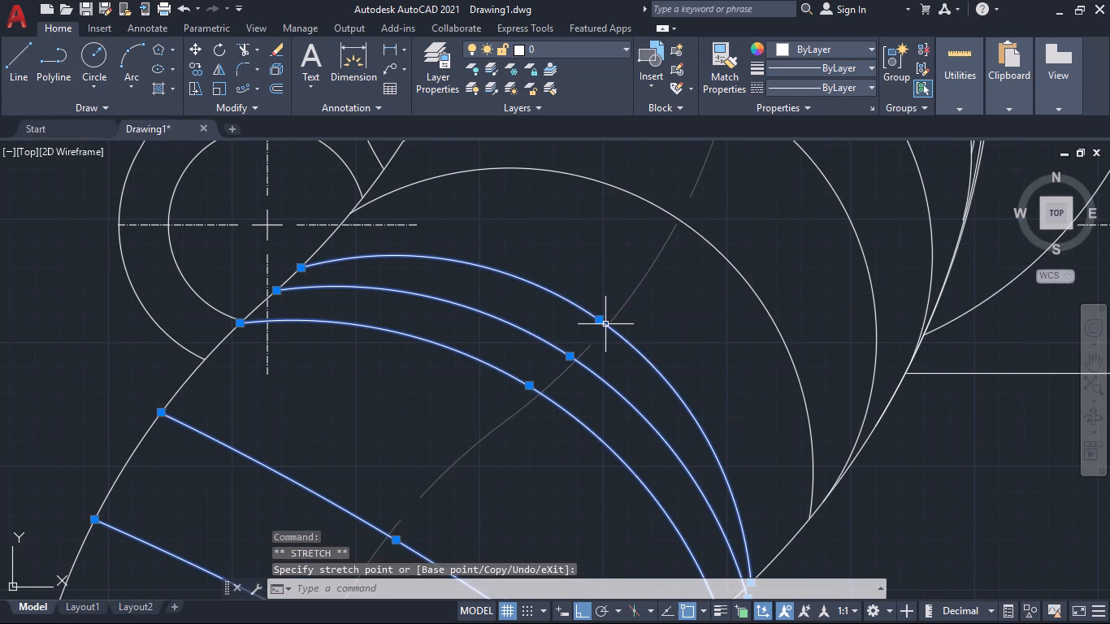
middle_drag(700, 357, 562, 249)
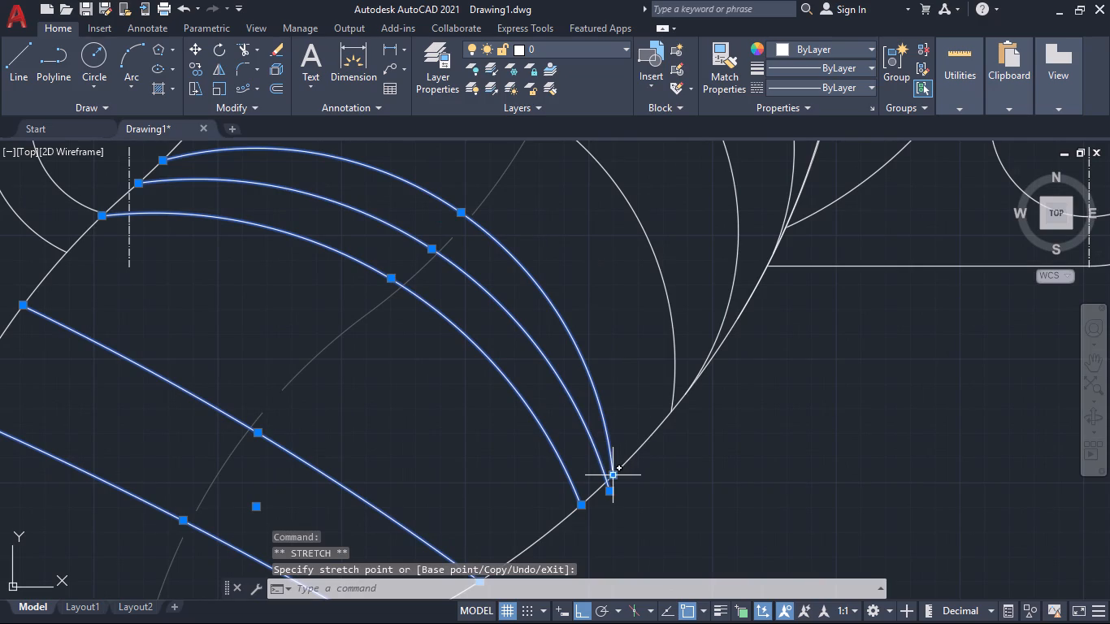
click(614, 476)
click(625, 469)
Stretch the fourth arc's right end back onto the pipe's right outline and clear the selection.
click(609, 494)
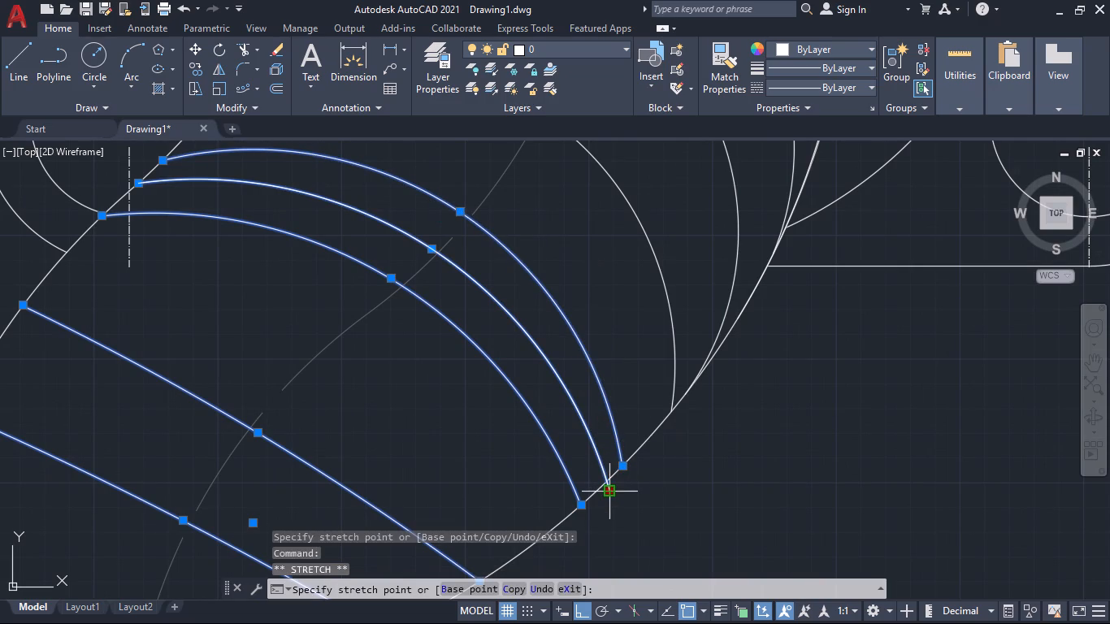
scroll(602, 483, up, 4)
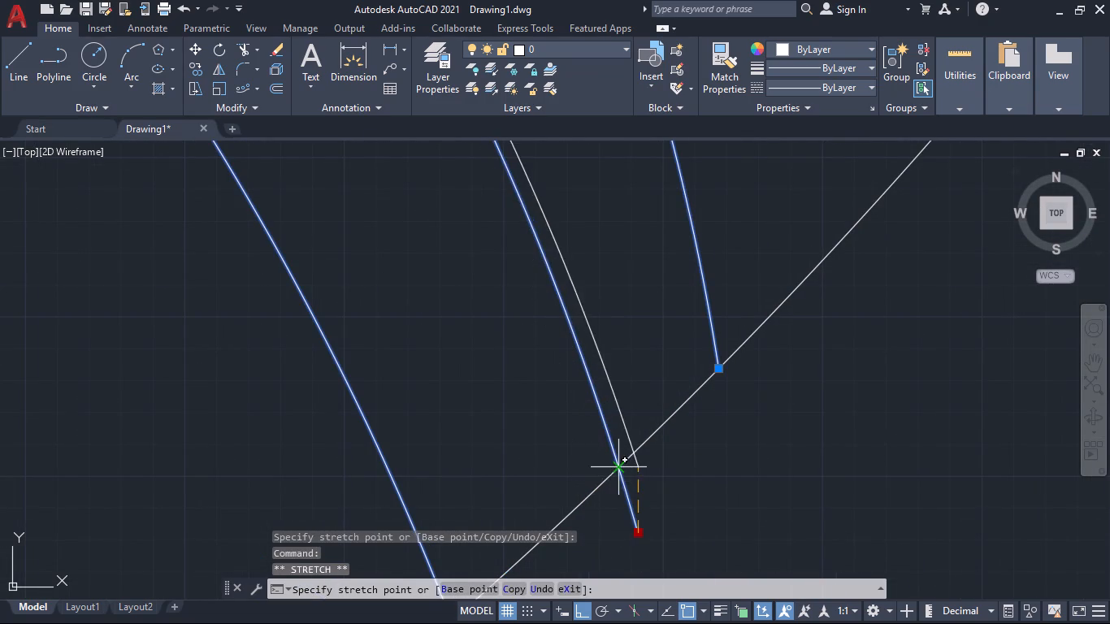
click(614, 472)
scroll(630, 474, down, 4)
scroll(724, 483, down, 2)
middle_drag(739, 485, 697, 447)
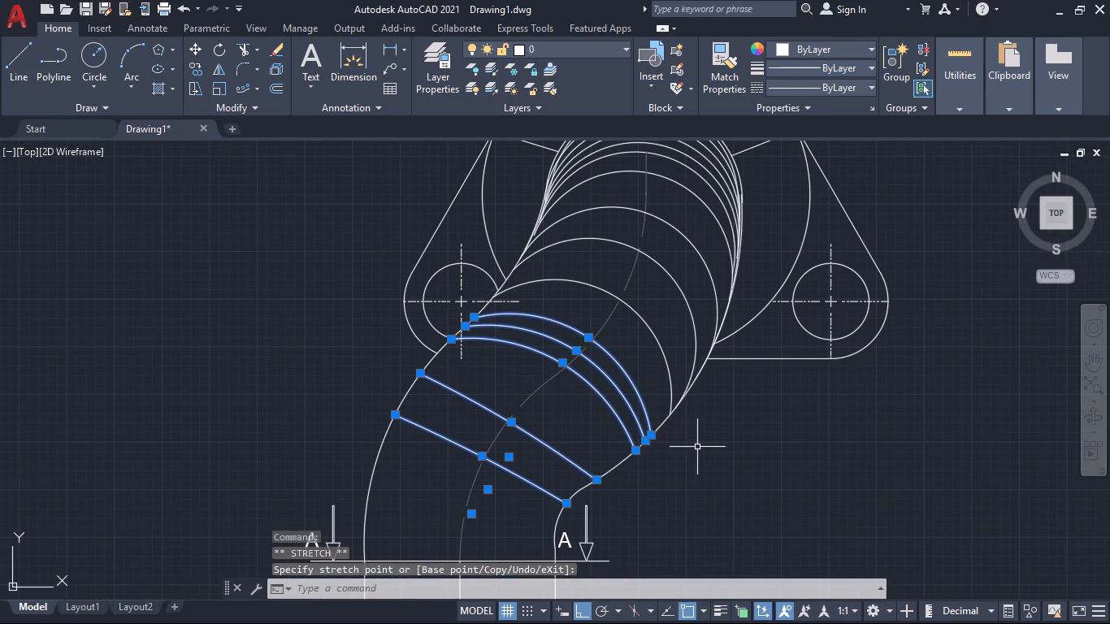
key(Escape)
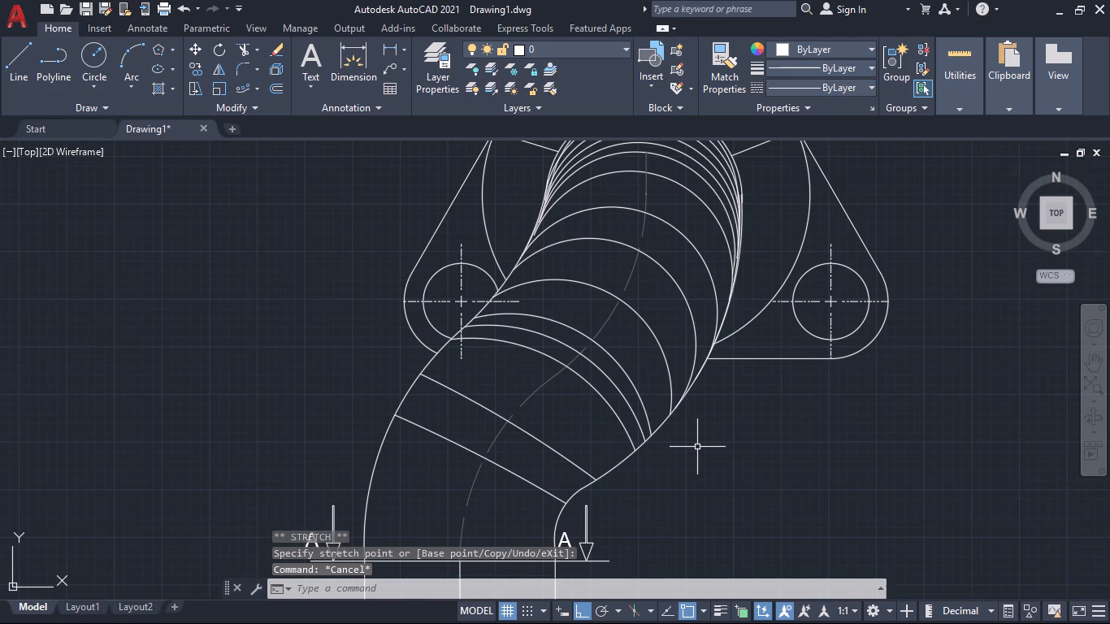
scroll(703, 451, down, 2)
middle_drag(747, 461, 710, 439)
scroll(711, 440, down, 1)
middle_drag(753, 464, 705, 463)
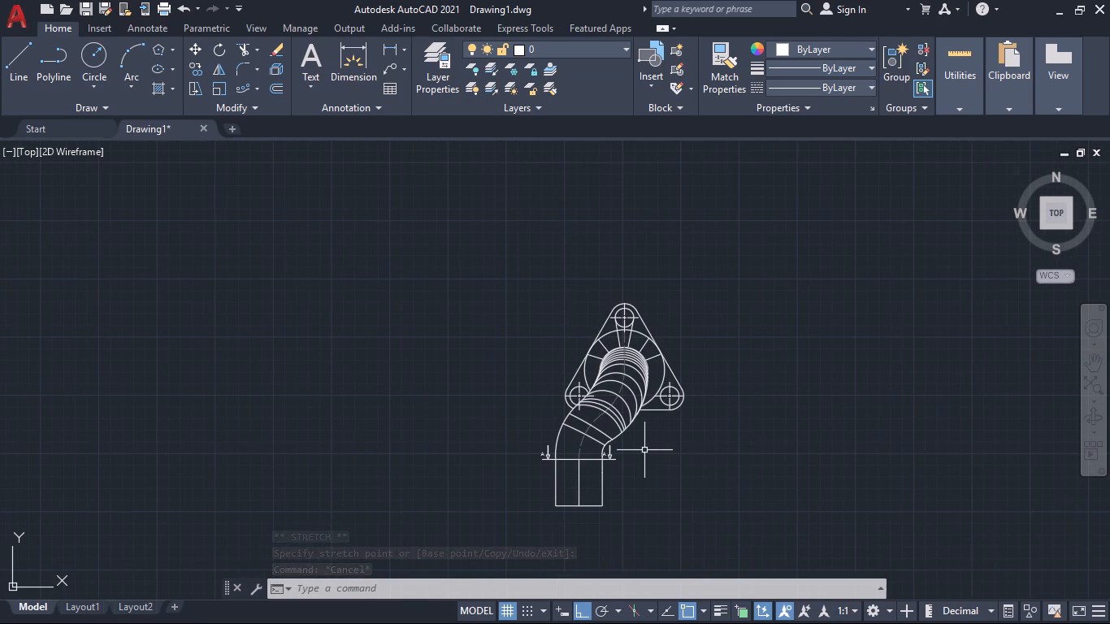
Stretch the left end of the lowest arc on the pipe bend slightly down along the pipe's left outline.
scroll(554, 433, up, 2)
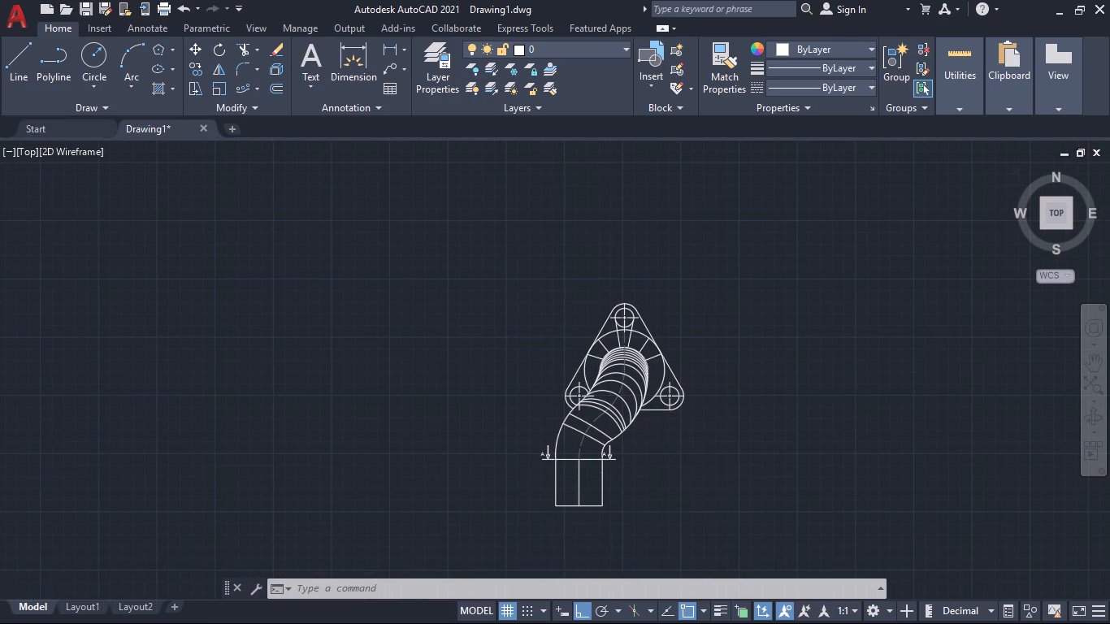
scroll(554, 433, up, 2)
click(632, 401)
click(620, 393)
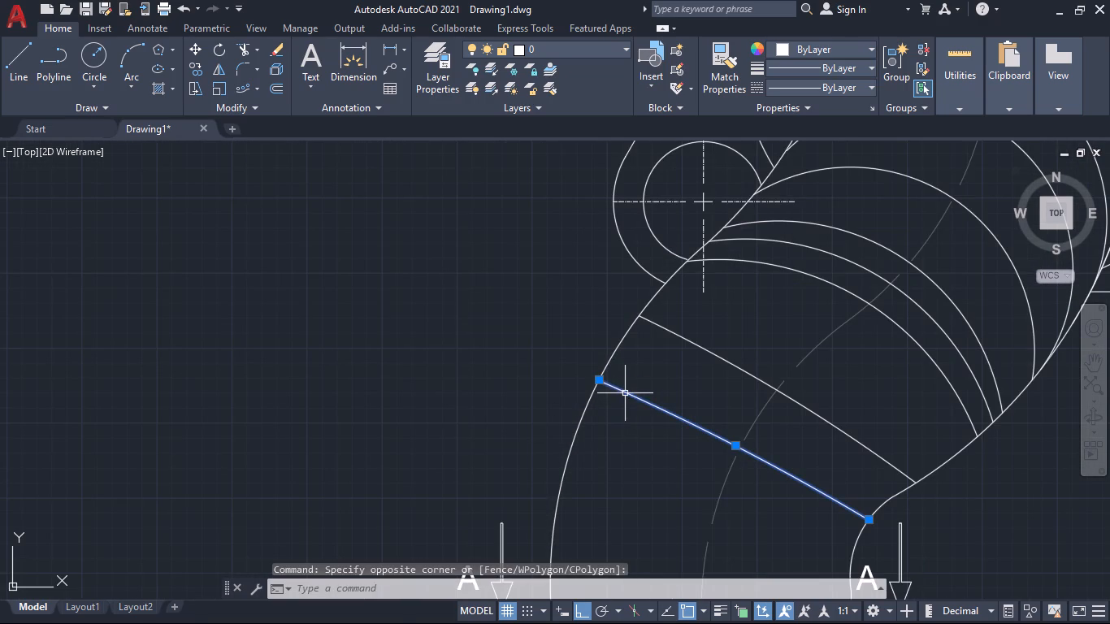
click(603, 382)
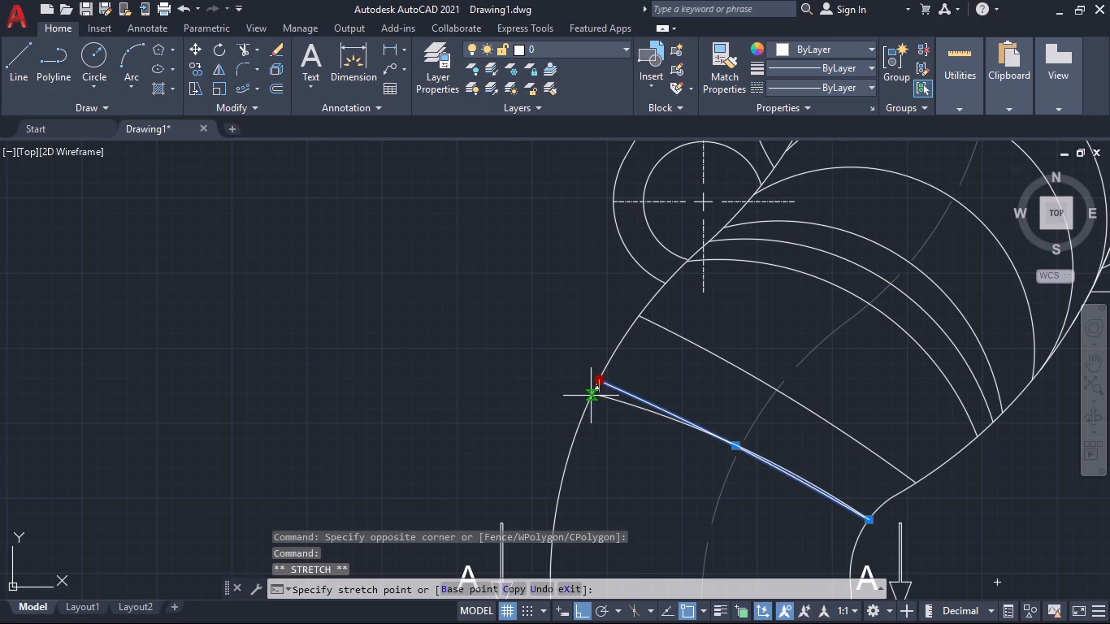
click(591, 396)
Flatten the lowest arc slightly by stretching its midpoint down onto the pipe's centerline, and clear the selection.
click(735, 442)
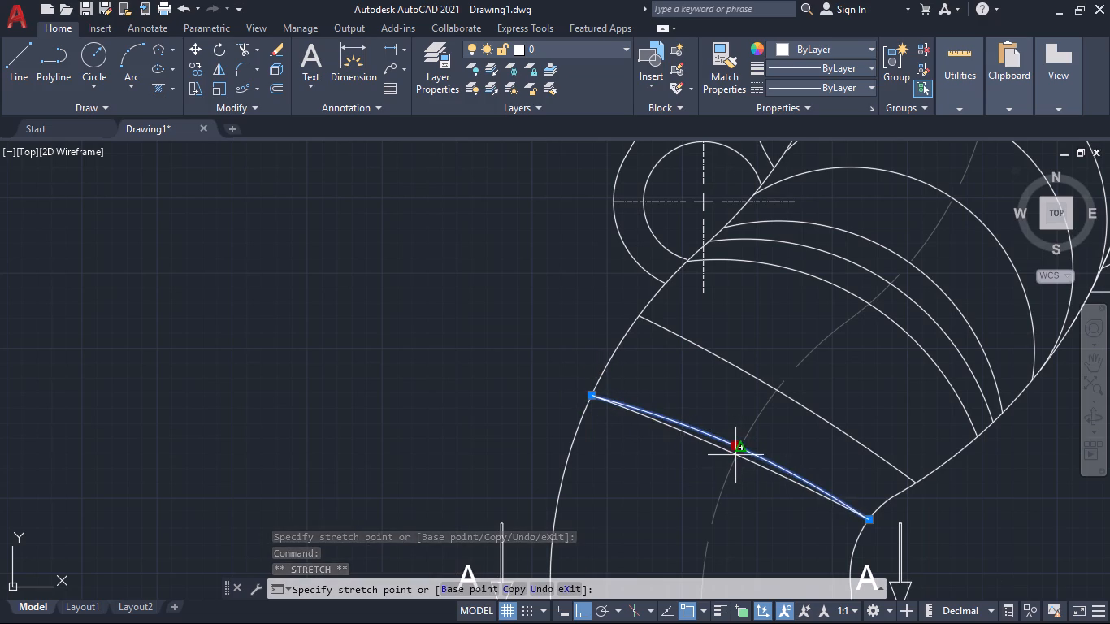
click(735, 455)
click(740, 448)
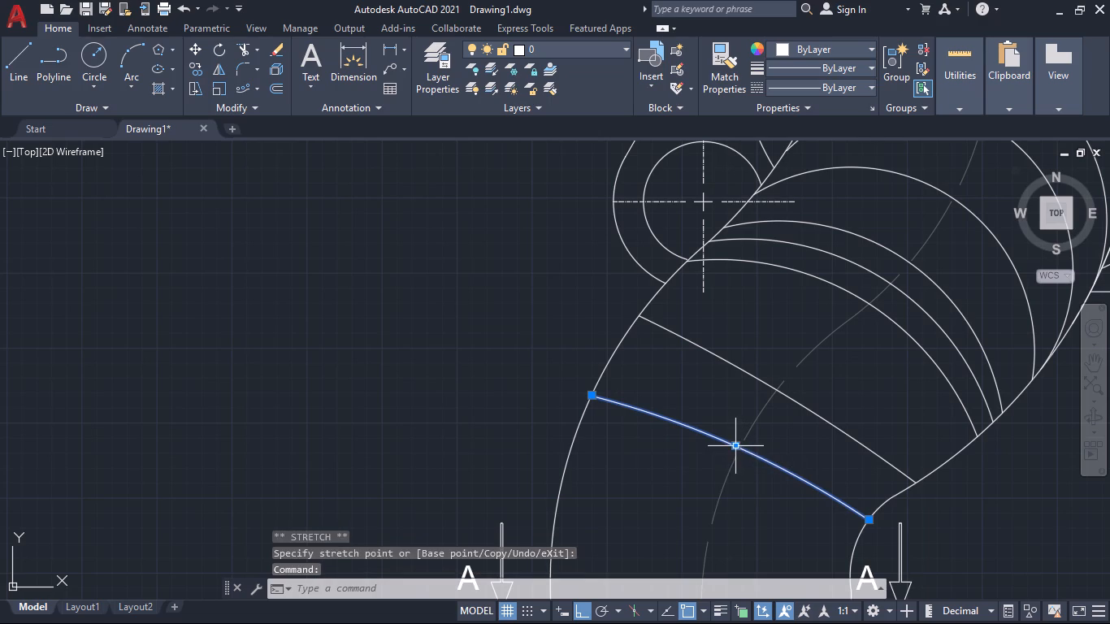
click(737, 447)
click(734, 455)
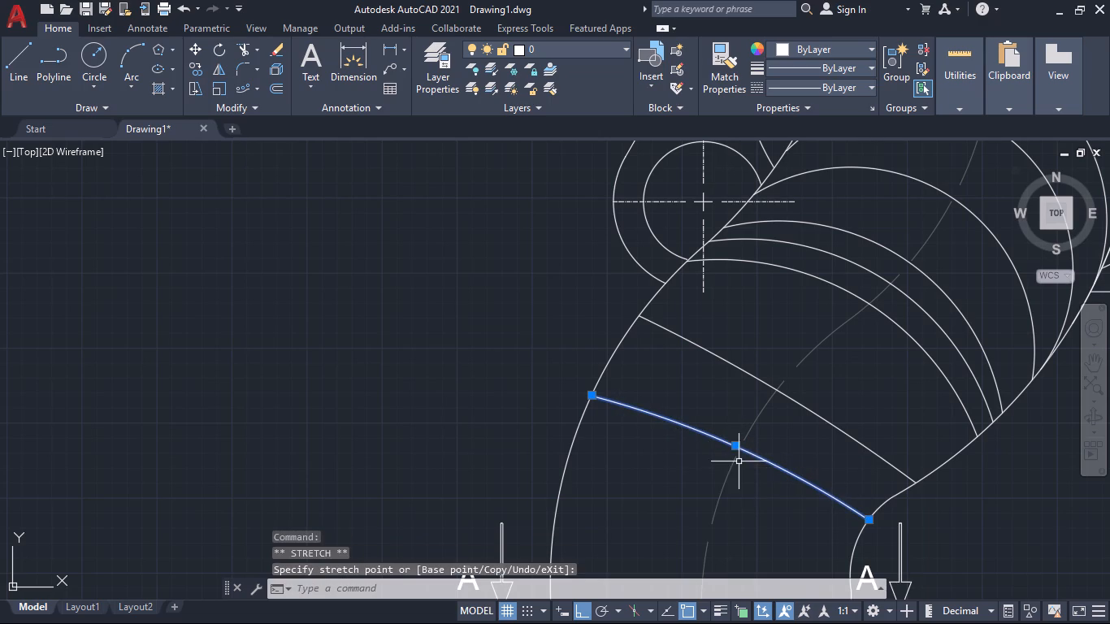
scroll(734, 461, up, 3)
click(733, 408)
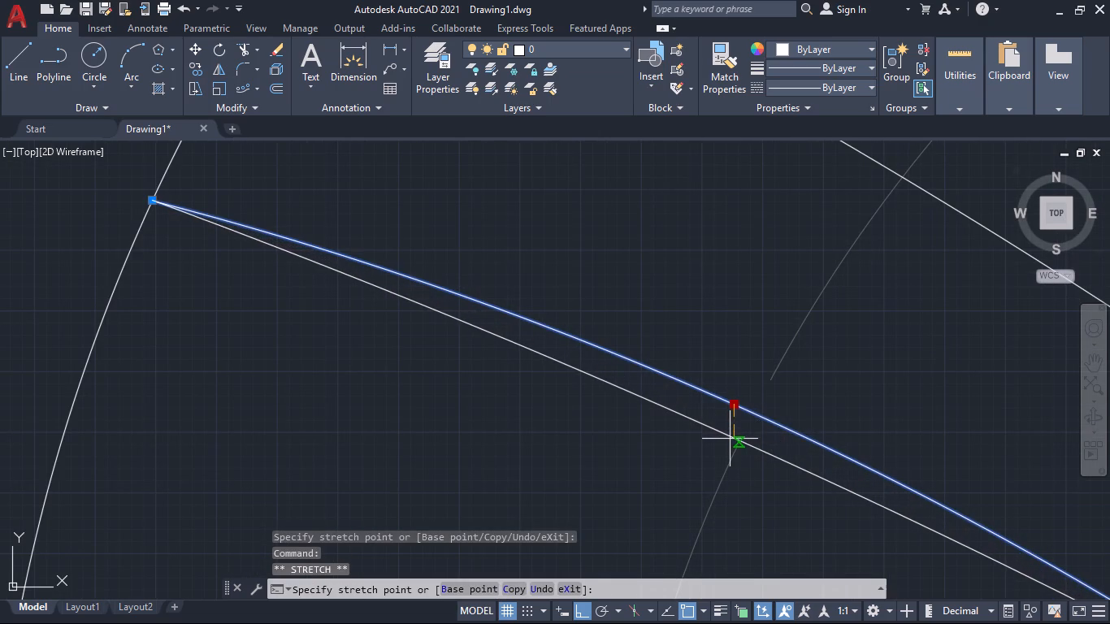
click(729, 440)
scroll(751, 436, down, 4)
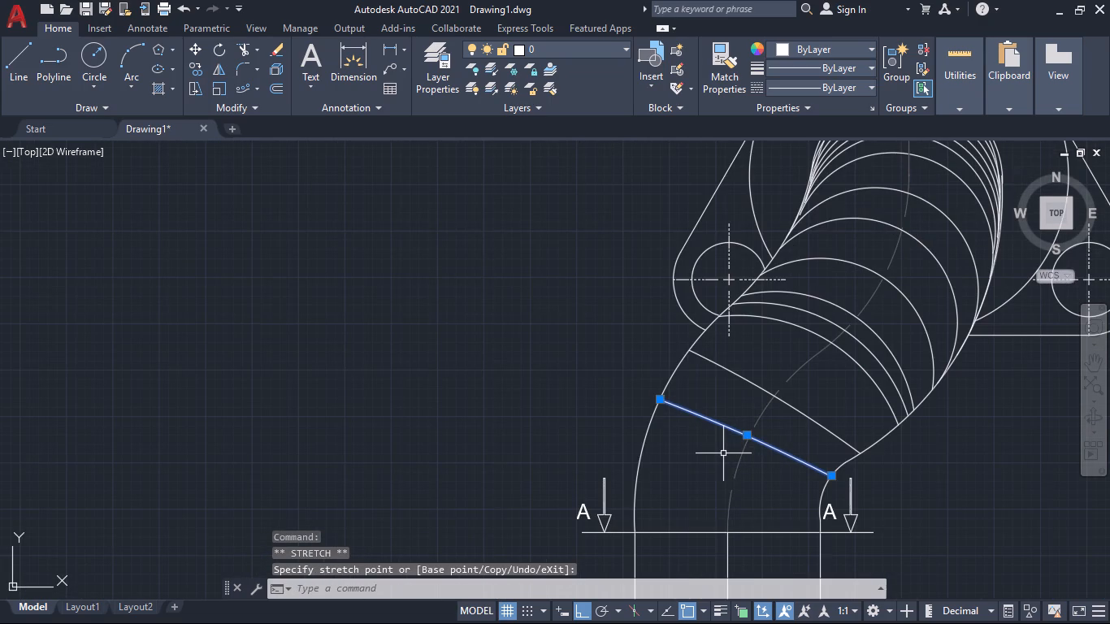
key(Escape)
scroll(731, 455, down, 2)
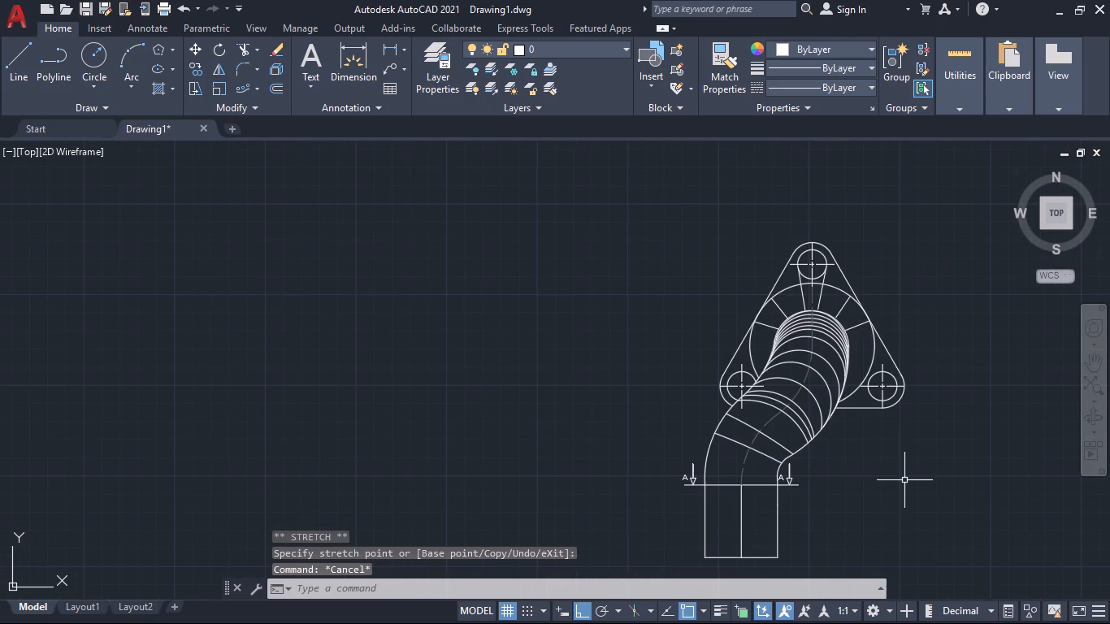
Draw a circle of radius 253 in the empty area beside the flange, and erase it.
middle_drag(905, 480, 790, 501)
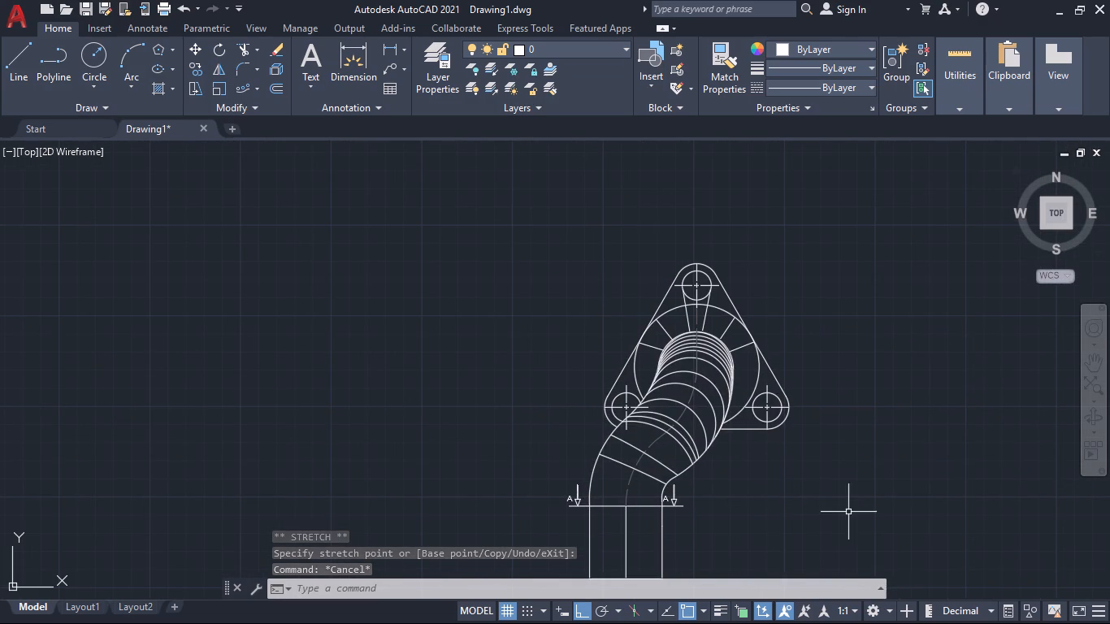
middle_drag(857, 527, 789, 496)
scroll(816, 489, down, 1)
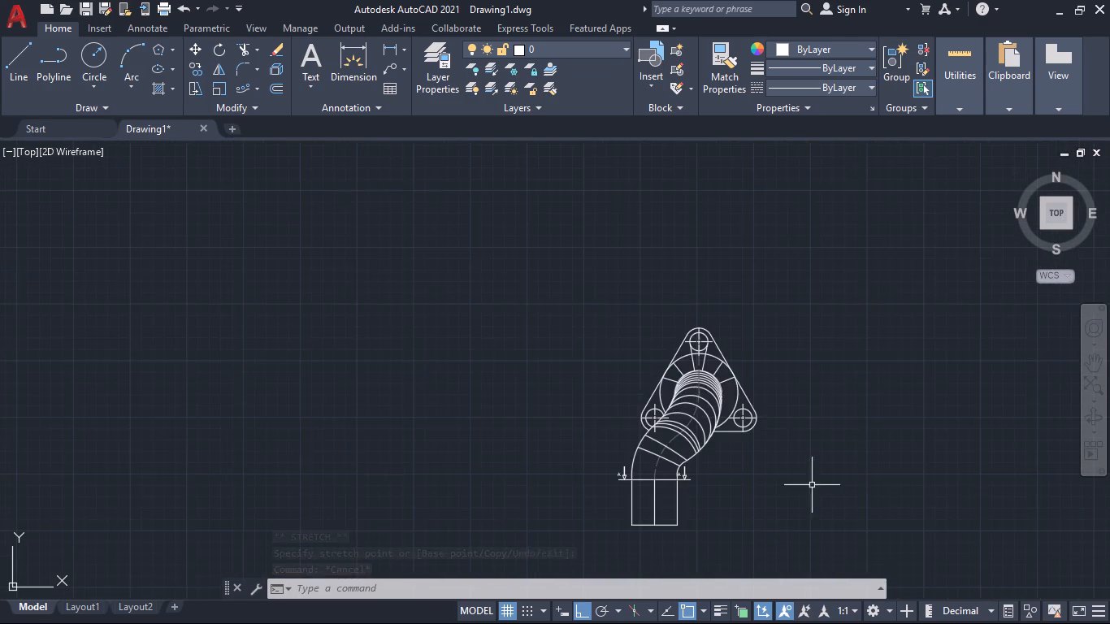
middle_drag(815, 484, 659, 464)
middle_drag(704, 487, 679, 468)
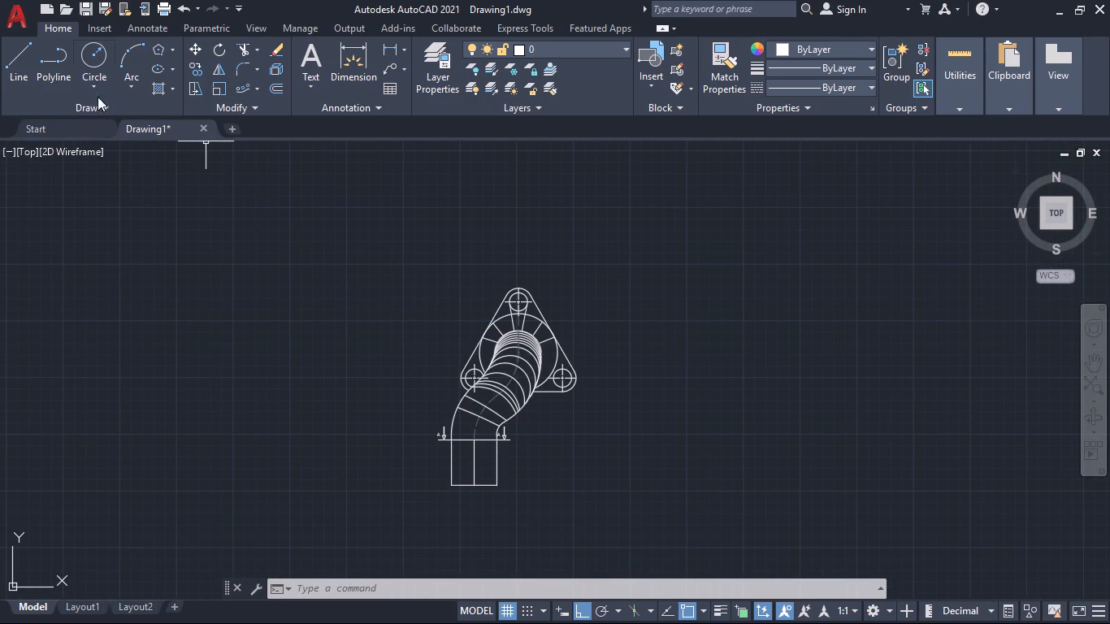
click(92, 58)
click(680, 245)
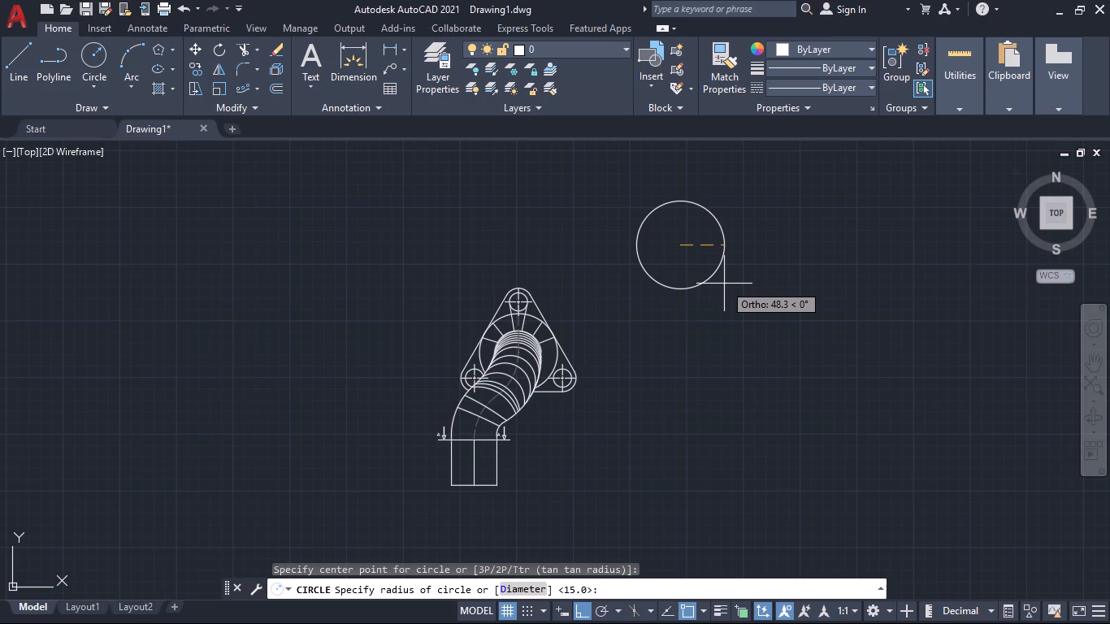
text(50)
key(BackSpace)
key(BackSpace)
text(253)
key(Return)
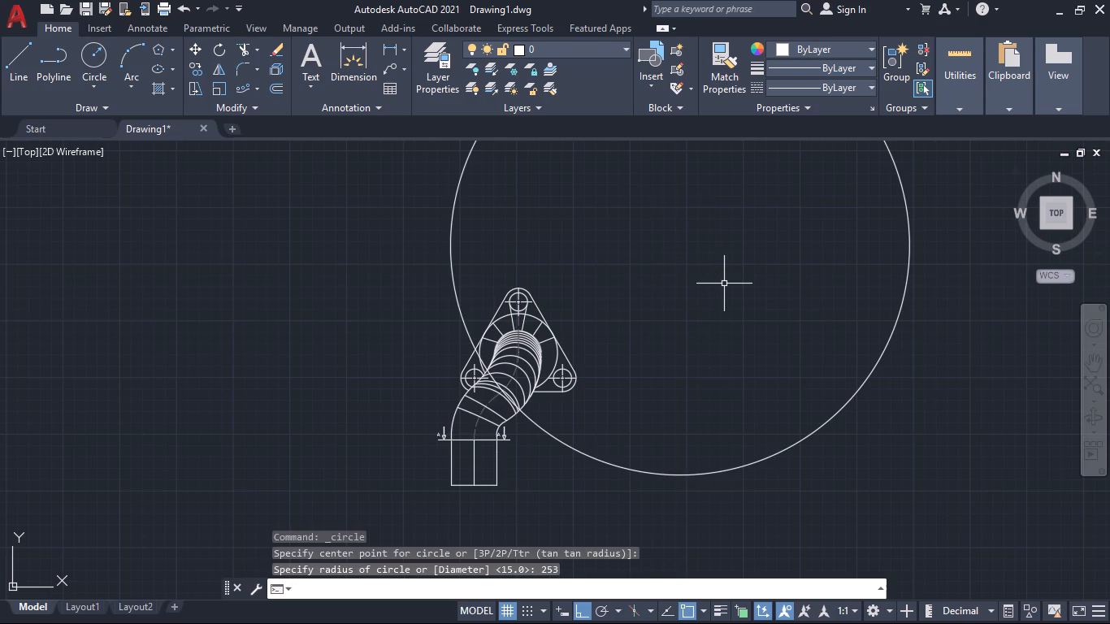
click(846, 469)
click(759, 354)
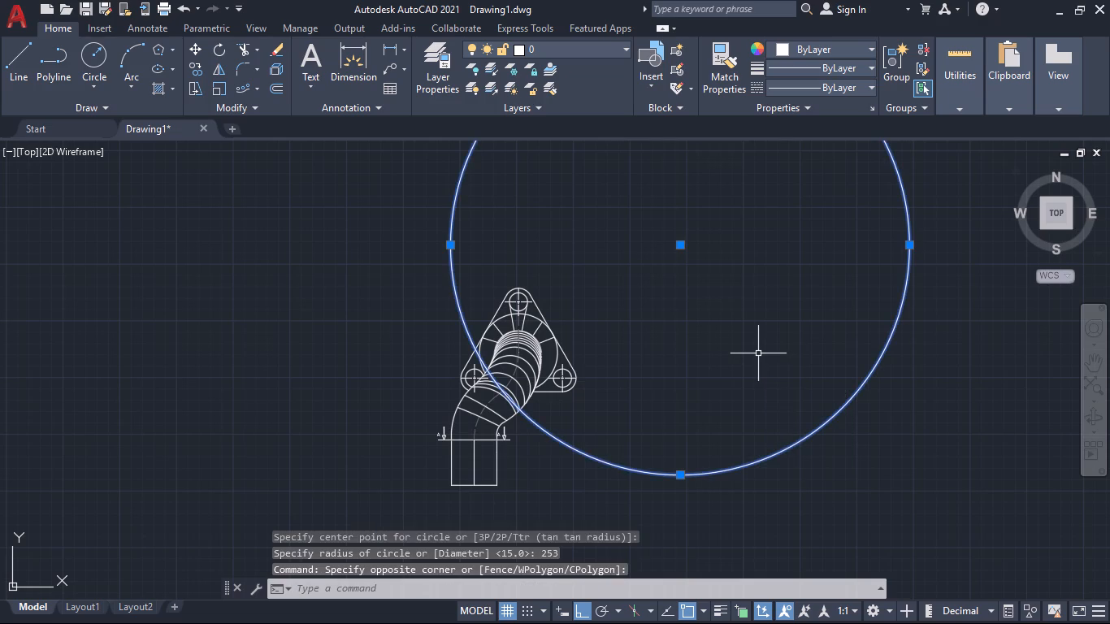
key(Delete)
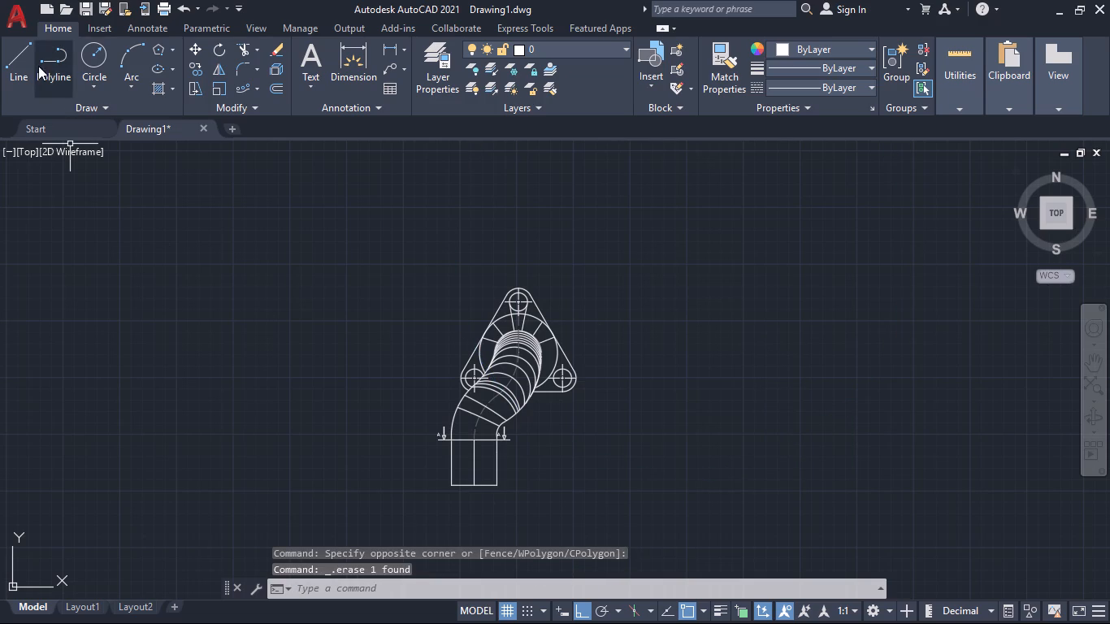
Draw a circle of radius 25 in the empty space up and to the right of the flange.
click(92, 57)
click(677, 273)
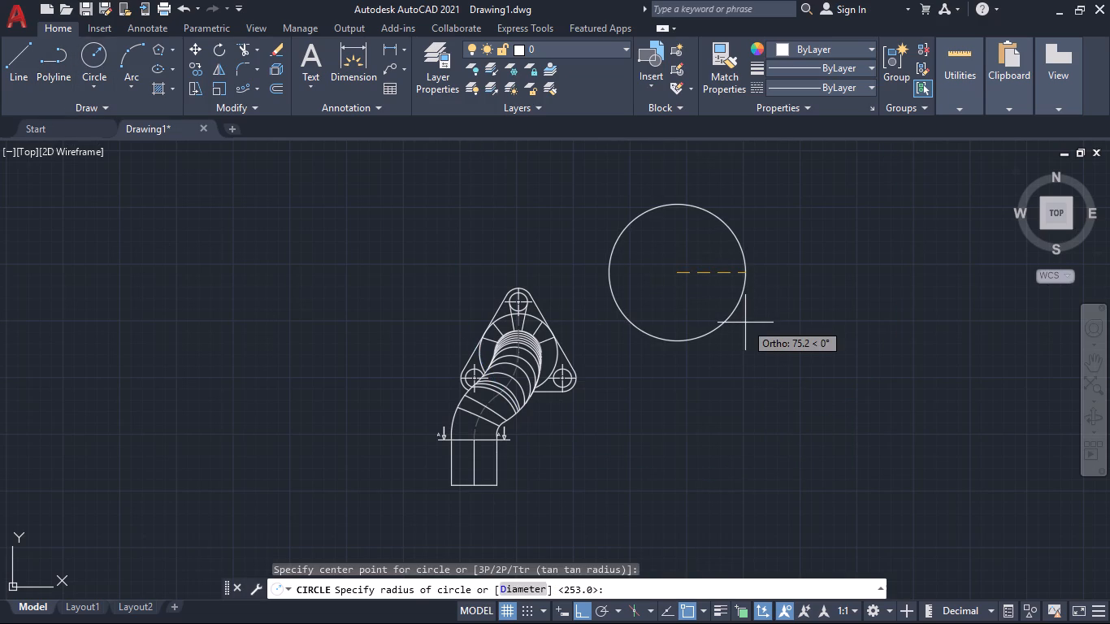
text(25)
key(Return)
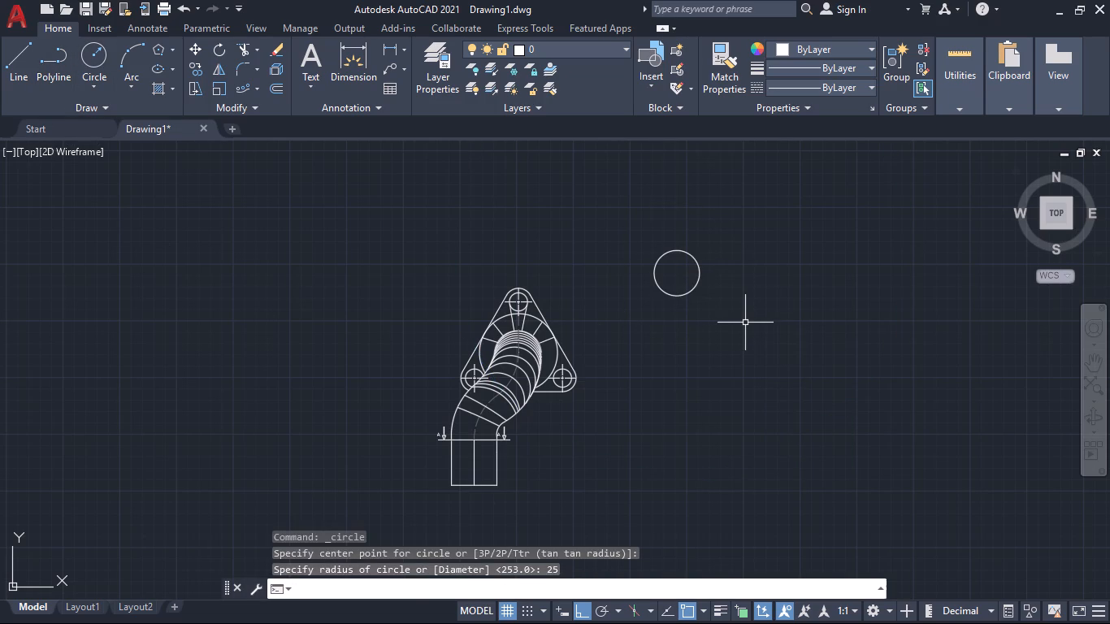
Offset the radius 25 circle outward by 5 to form the pipe wall's ring section.
middle_drag(724, 228, 744, 299)
scroll(704, 330, up, 1)
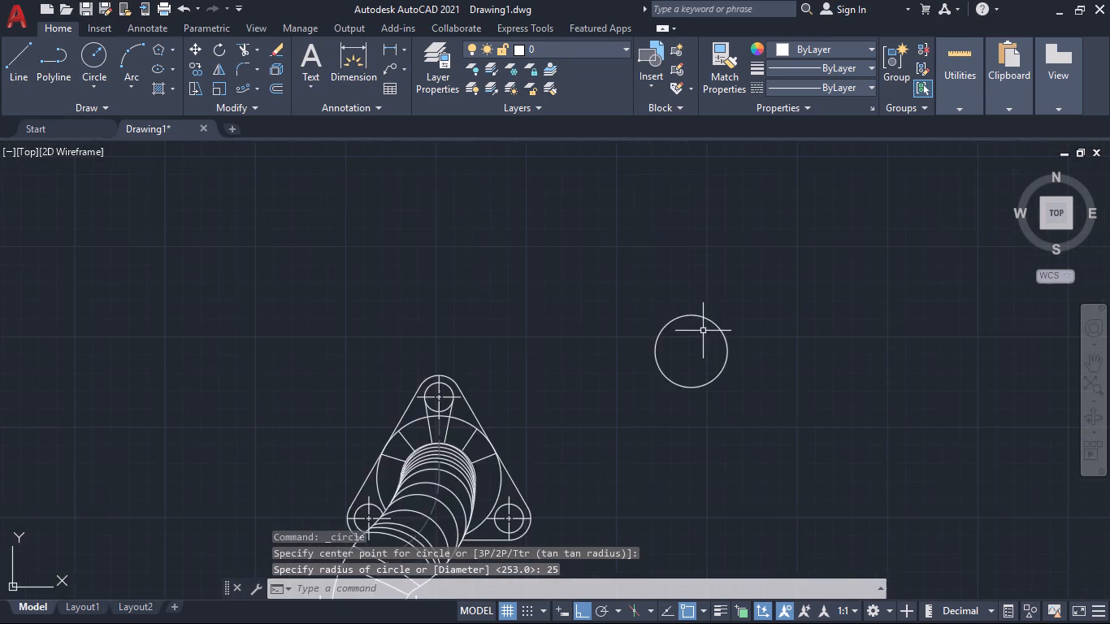
scroll(703, 331, up, 2)
key(o)
key(Return)
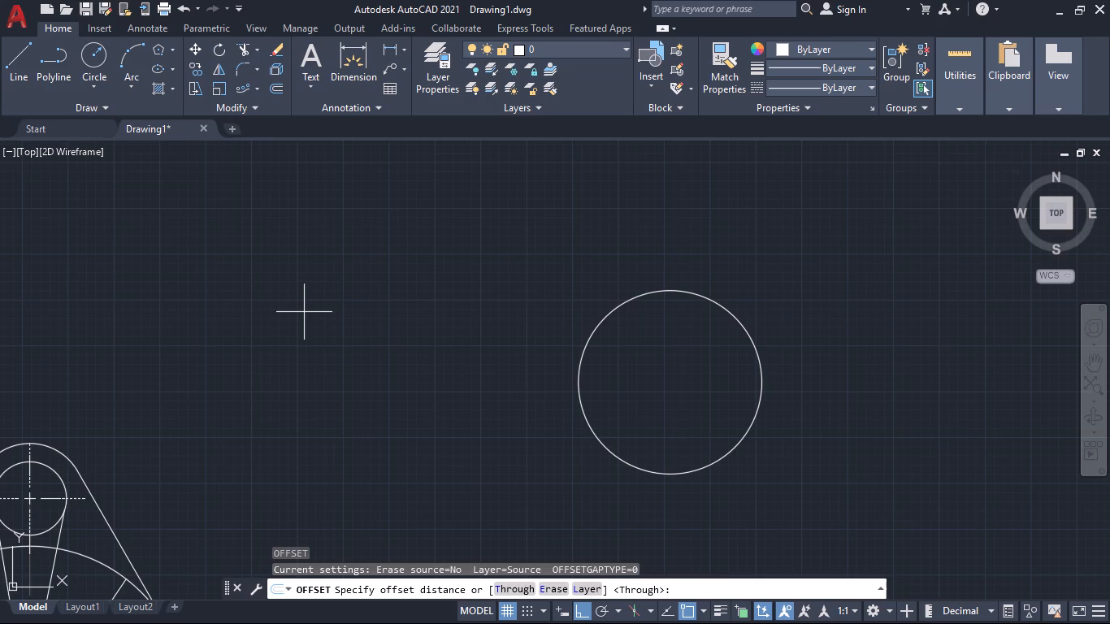
key(5)
key(Return)
click(653, 291)
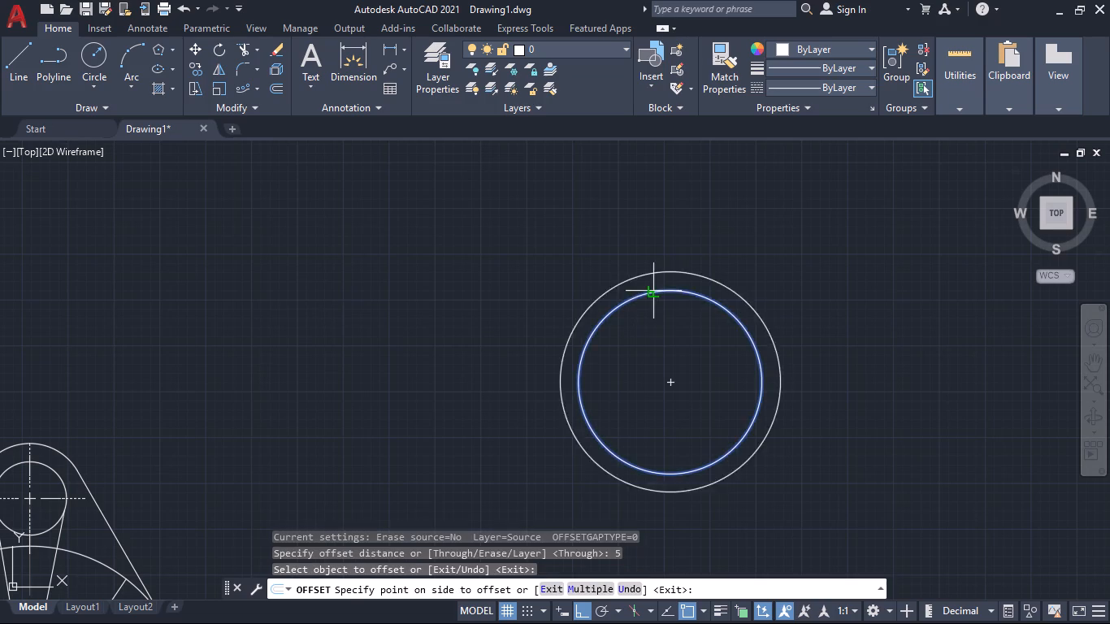
click(652, 274)
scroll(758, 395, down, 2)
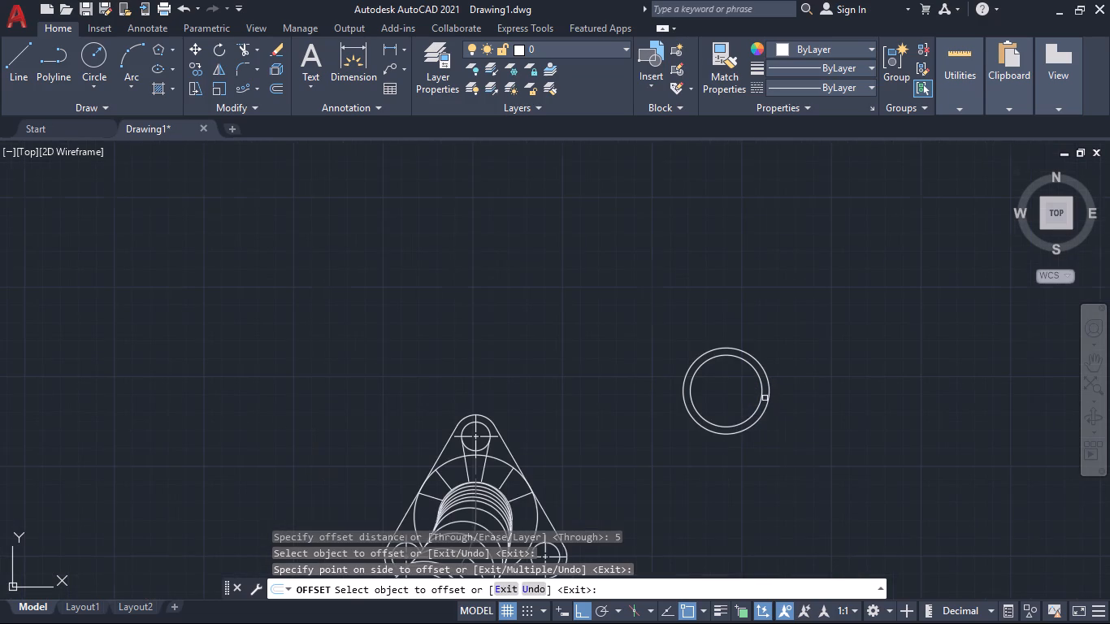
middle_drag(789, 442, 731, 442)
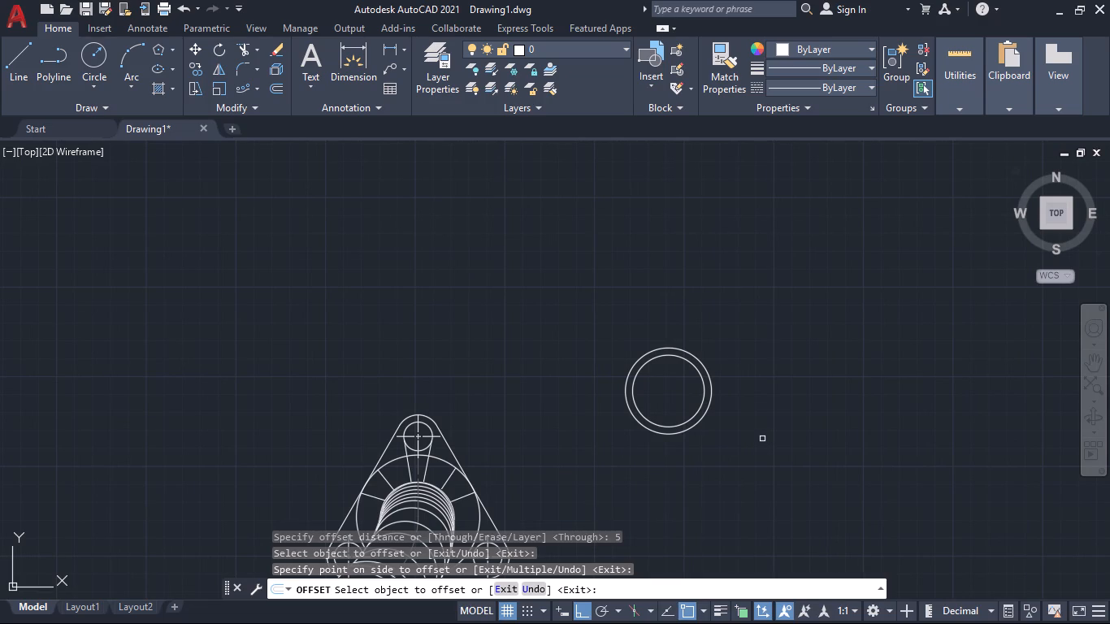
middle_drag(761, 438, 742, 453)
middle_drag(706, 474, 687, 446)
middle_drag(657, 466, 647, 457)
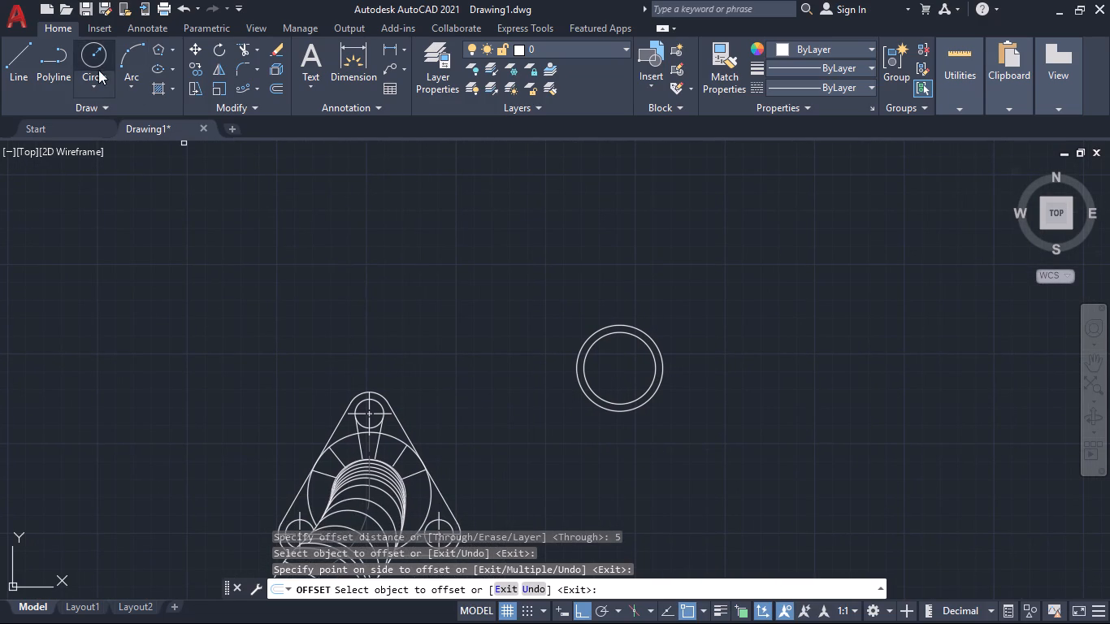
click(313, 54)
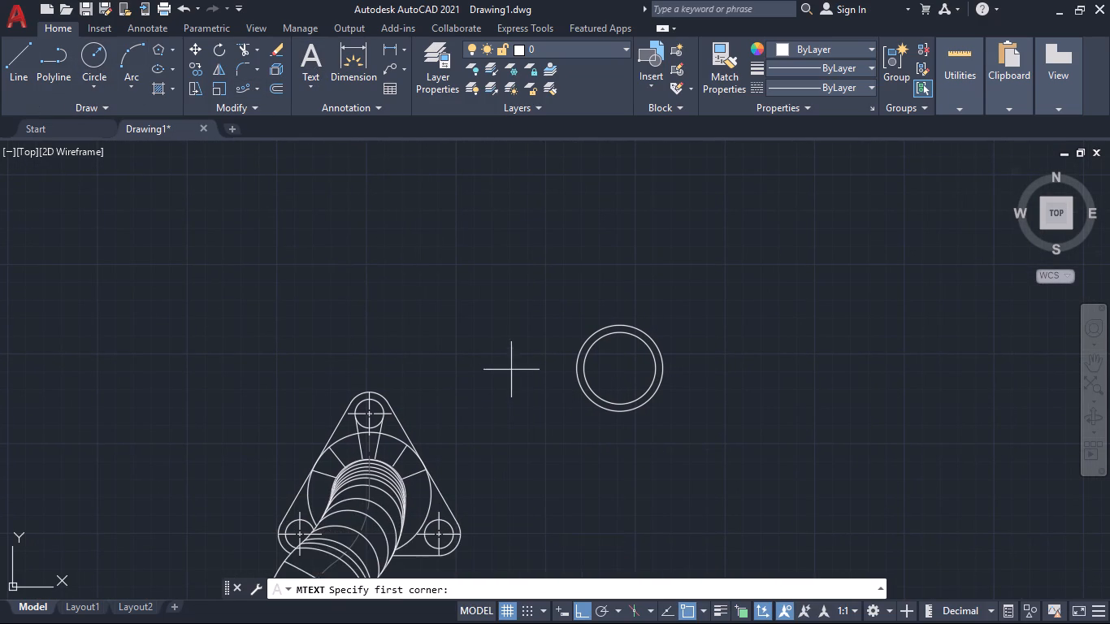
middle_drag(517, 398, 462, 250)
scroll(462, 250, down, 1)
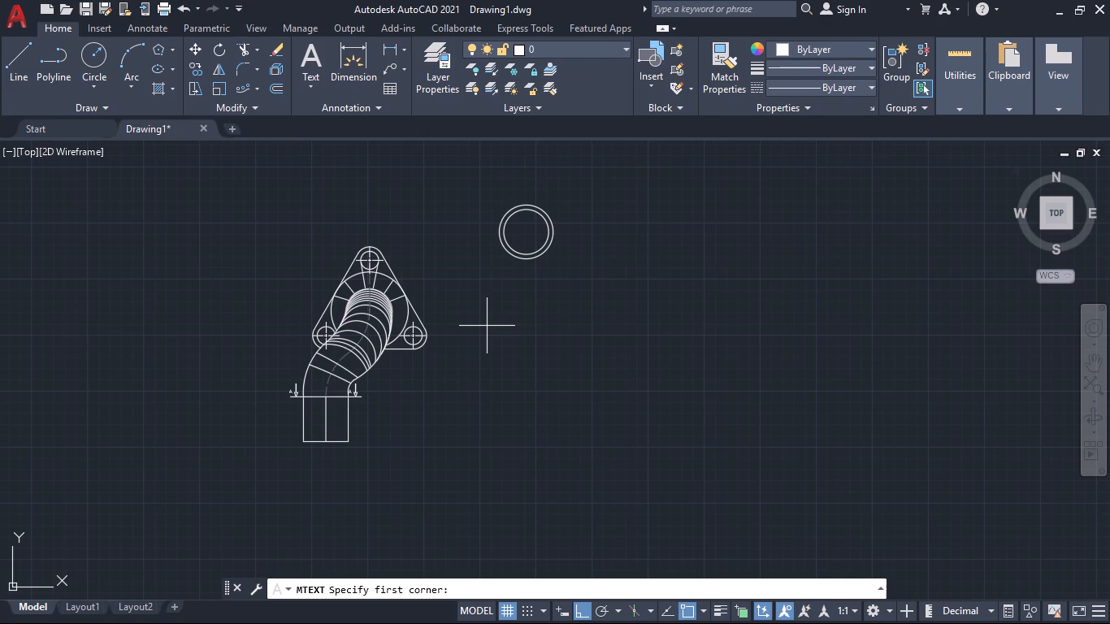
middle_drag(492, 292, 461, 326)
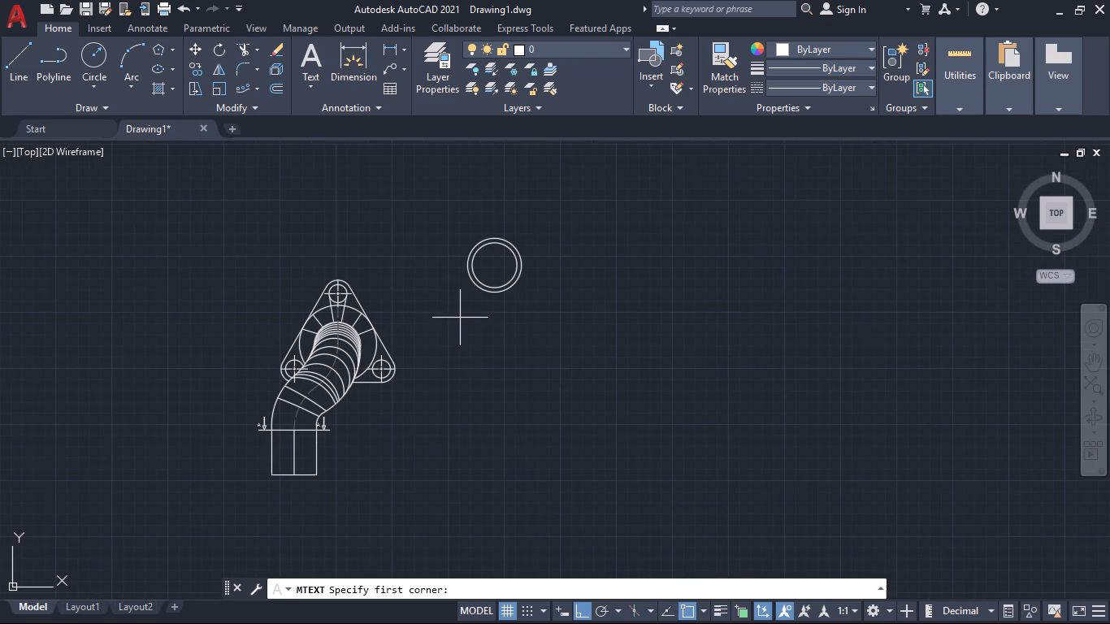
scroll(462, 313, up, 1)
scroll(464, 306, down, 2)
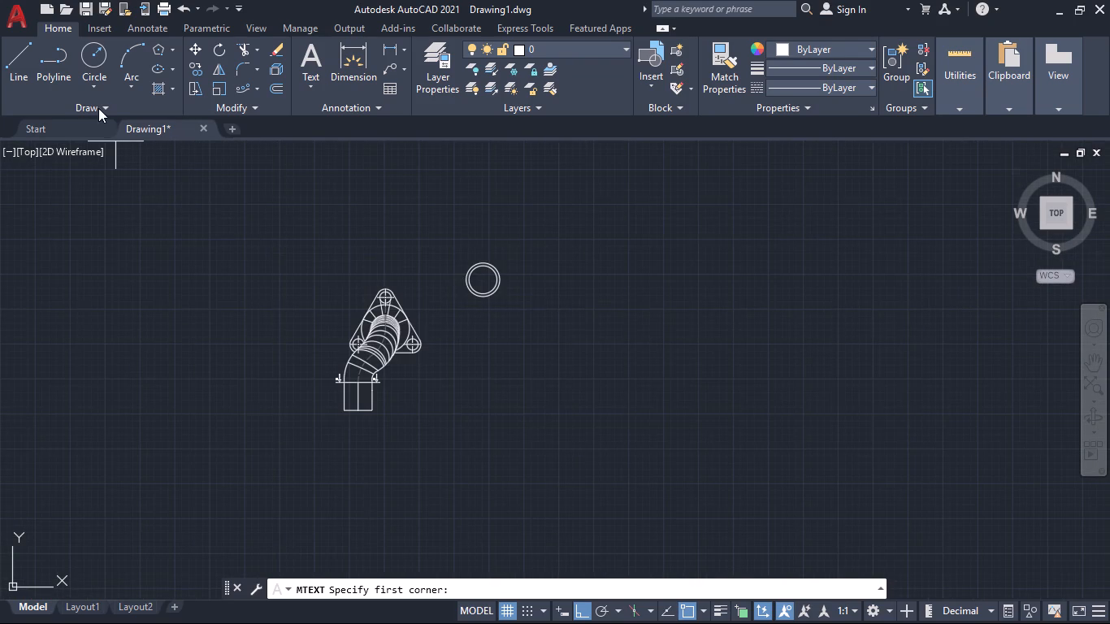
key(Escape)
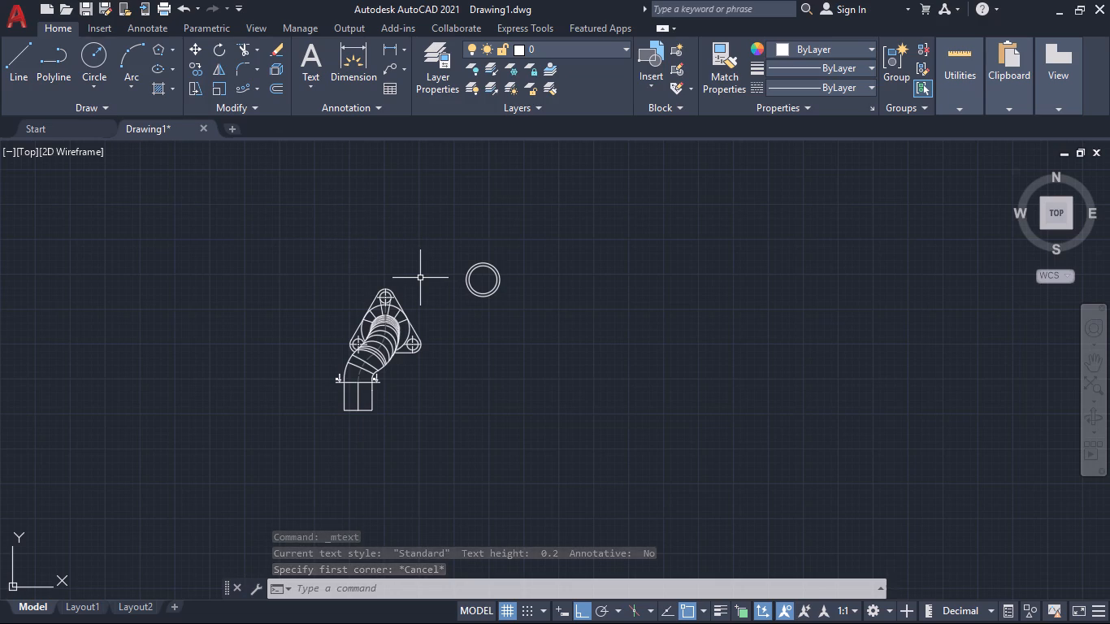
Add a multiline text label reading "Section A-A" just below the ring section.
middle_drag(420, 278, 408, 263)
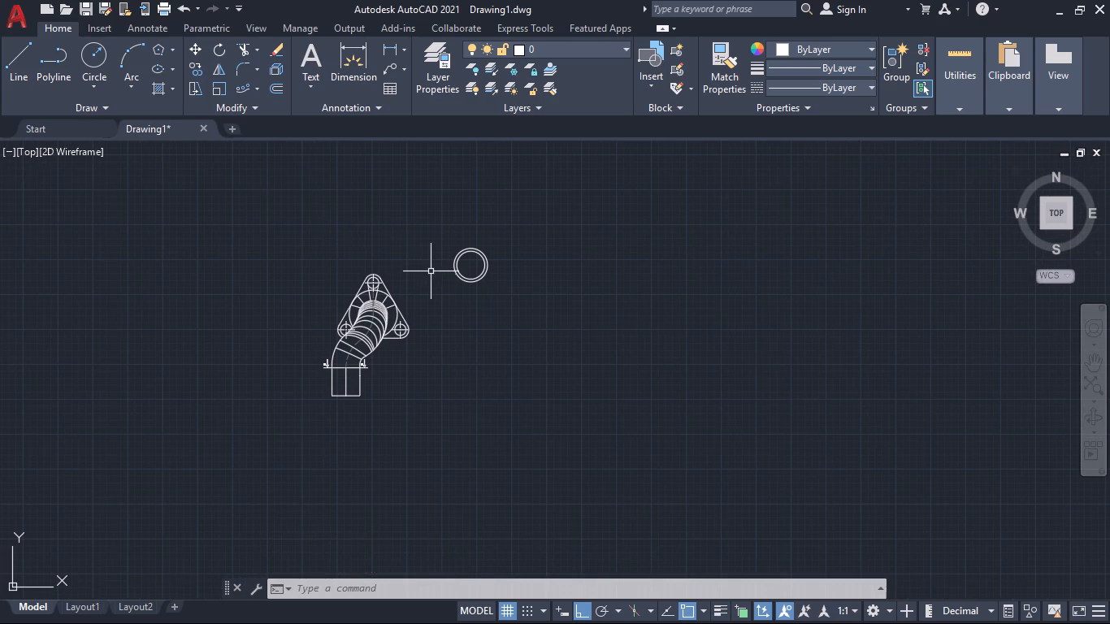
middle_drag(431, 271, 387, 284)
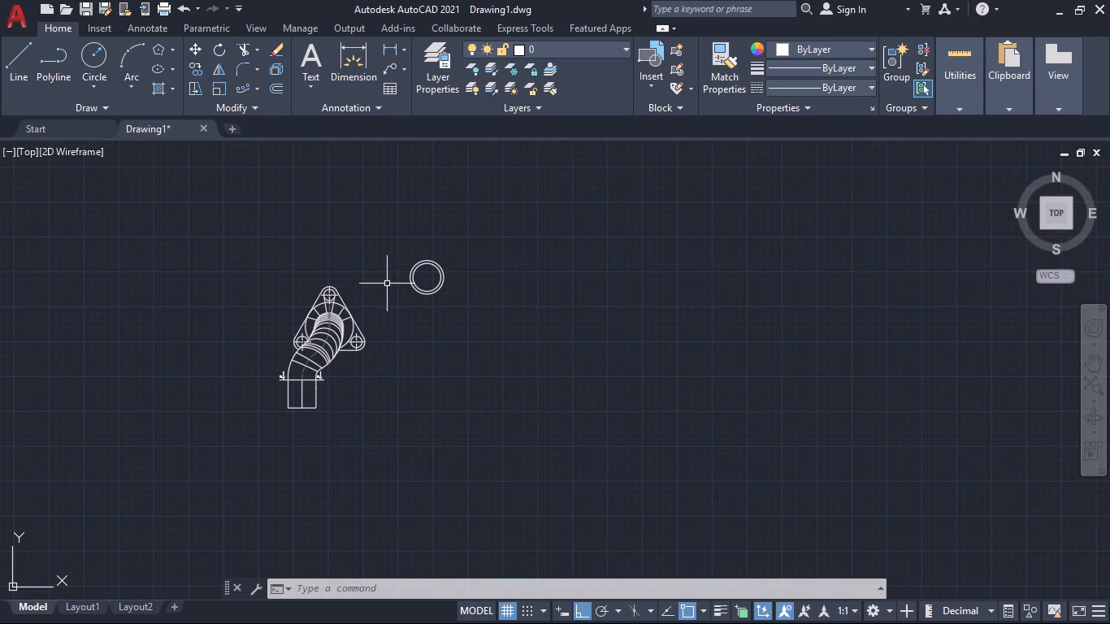
scroll(388, 286, up, 2)
middle_drag(402, 298, 347, 287)
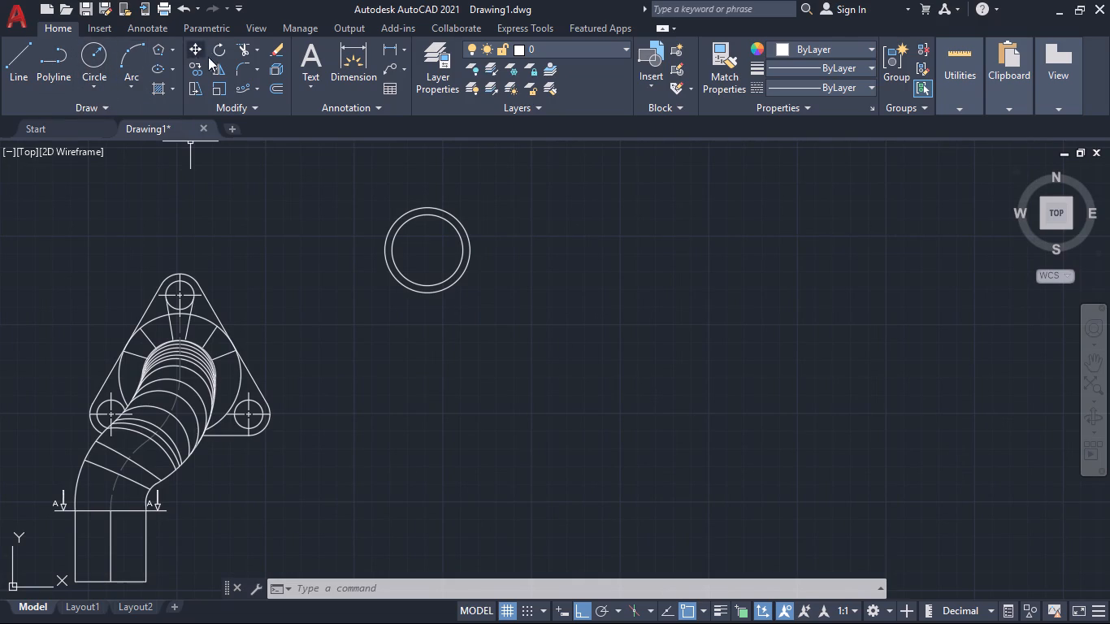
click(311, 55)
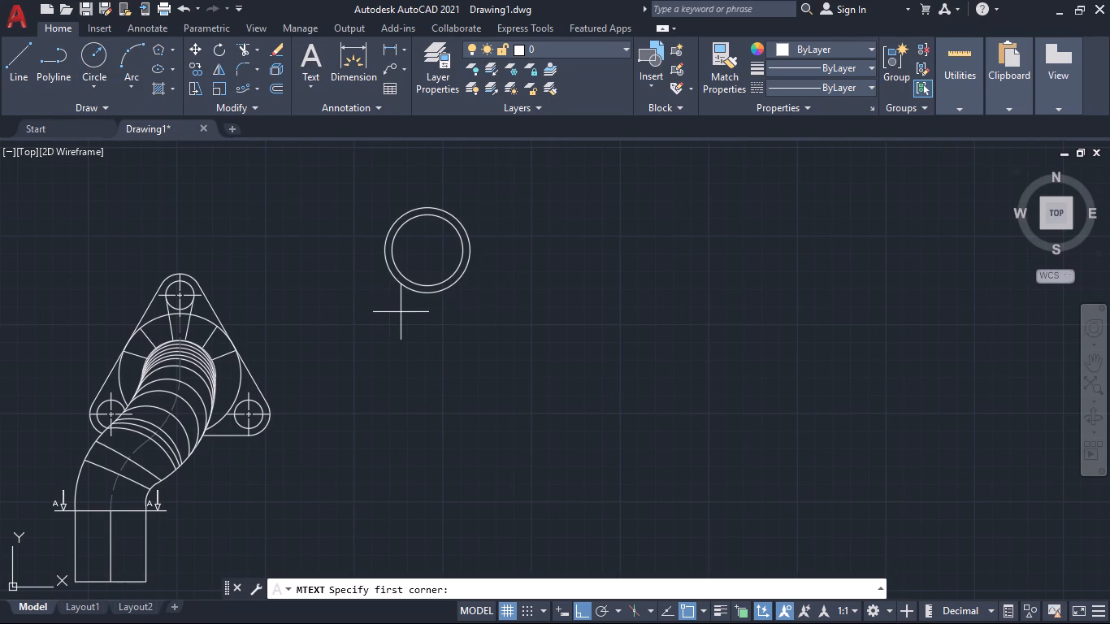
scroll(407, 316, up, 3)
click(365, 291)
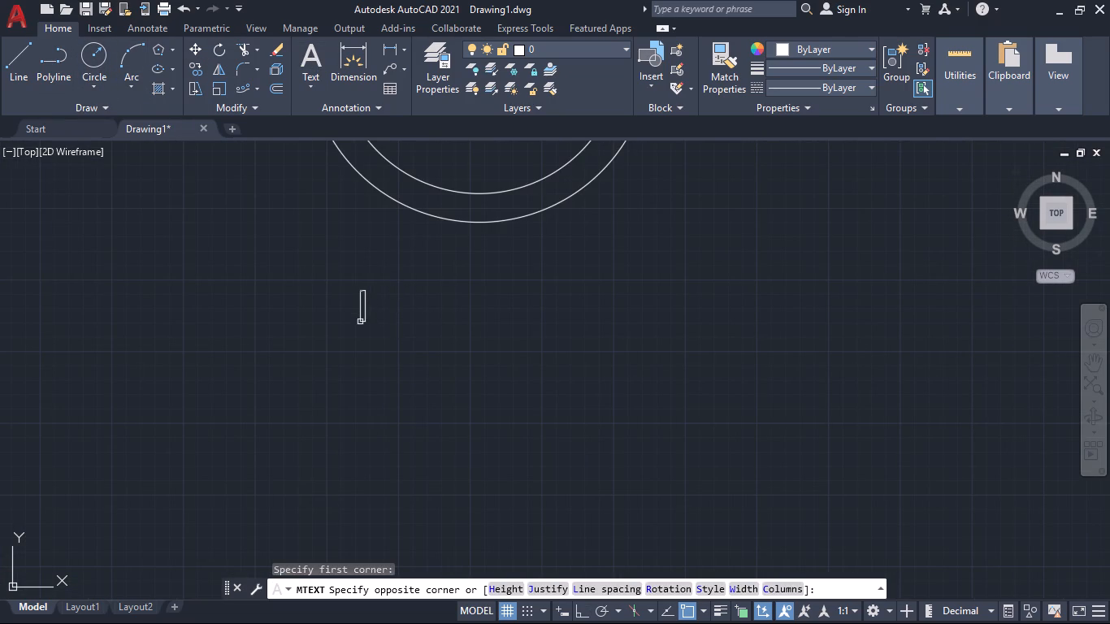
click(621, 323)
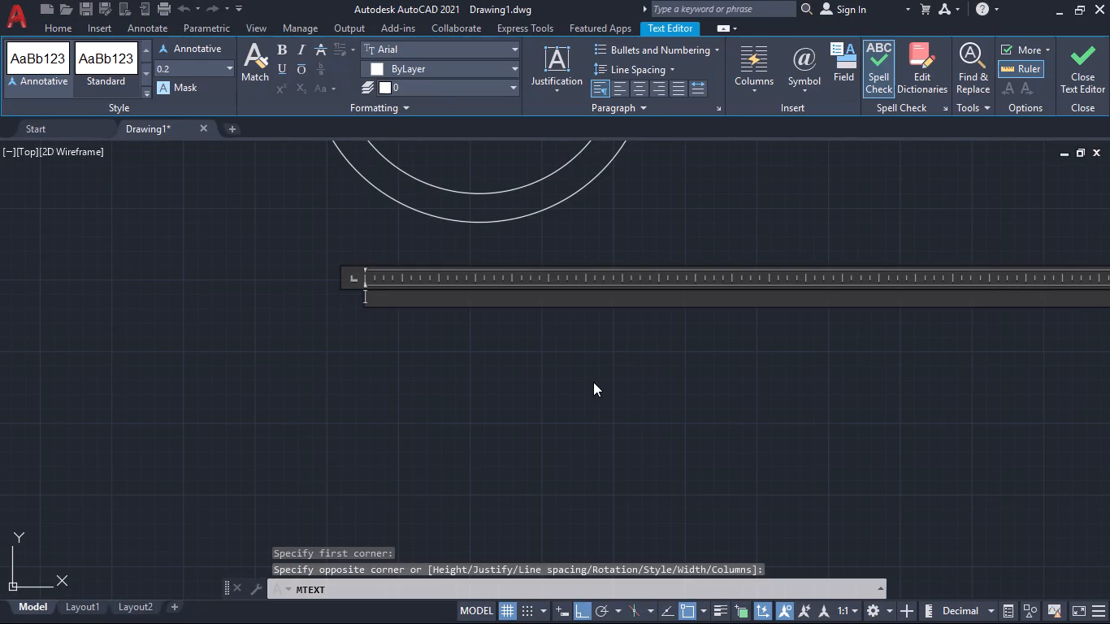
text(Se)
text(ction)
key(space)
key(shift+a)
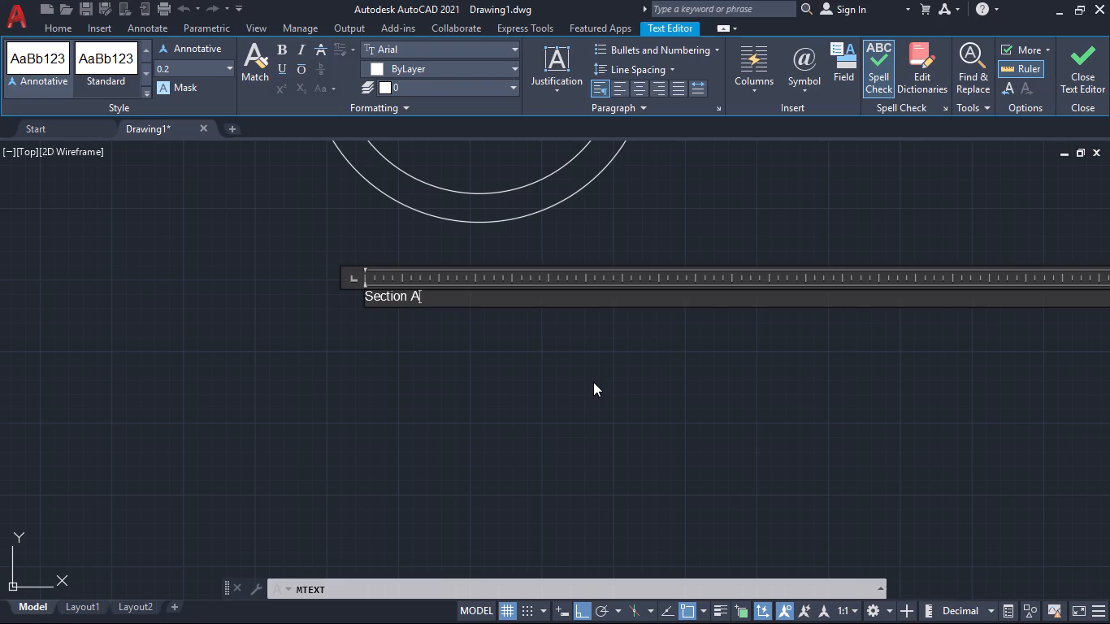
text(-A)
click(508, 373)
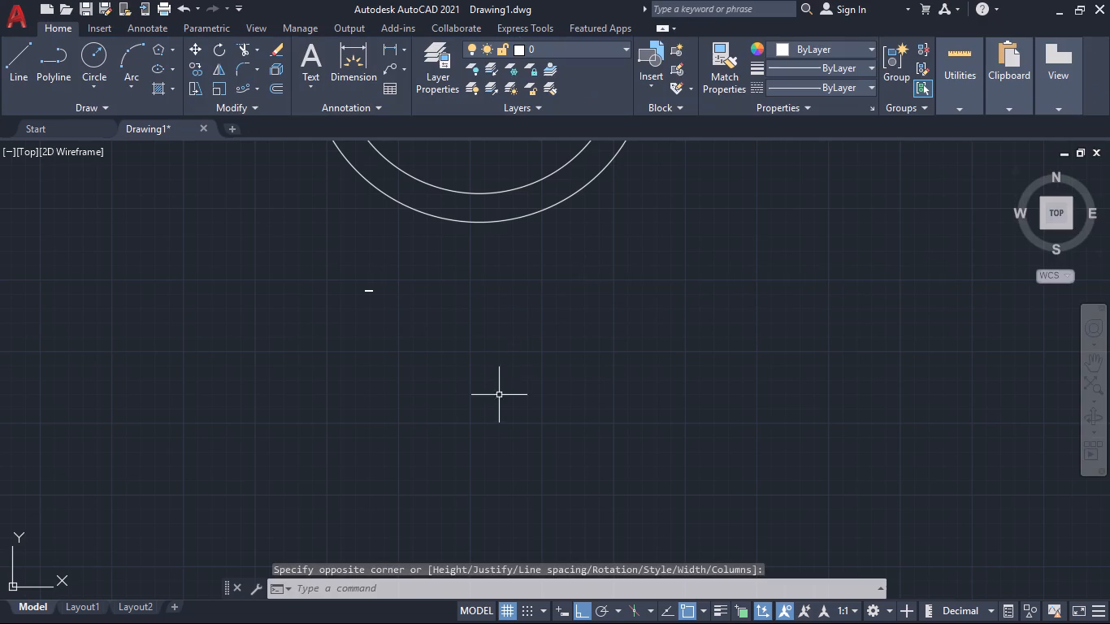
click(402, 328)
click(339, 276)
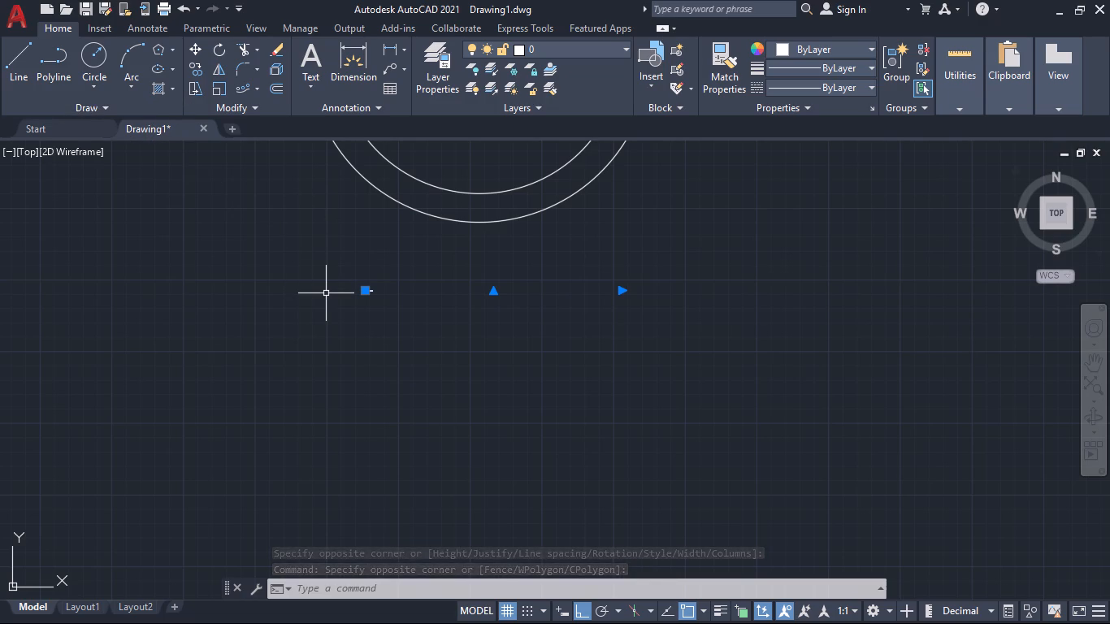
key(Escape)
Set the text height of the whole "Section A-A" label to 2.0 and finish editing the text.
double_click(371, 292)
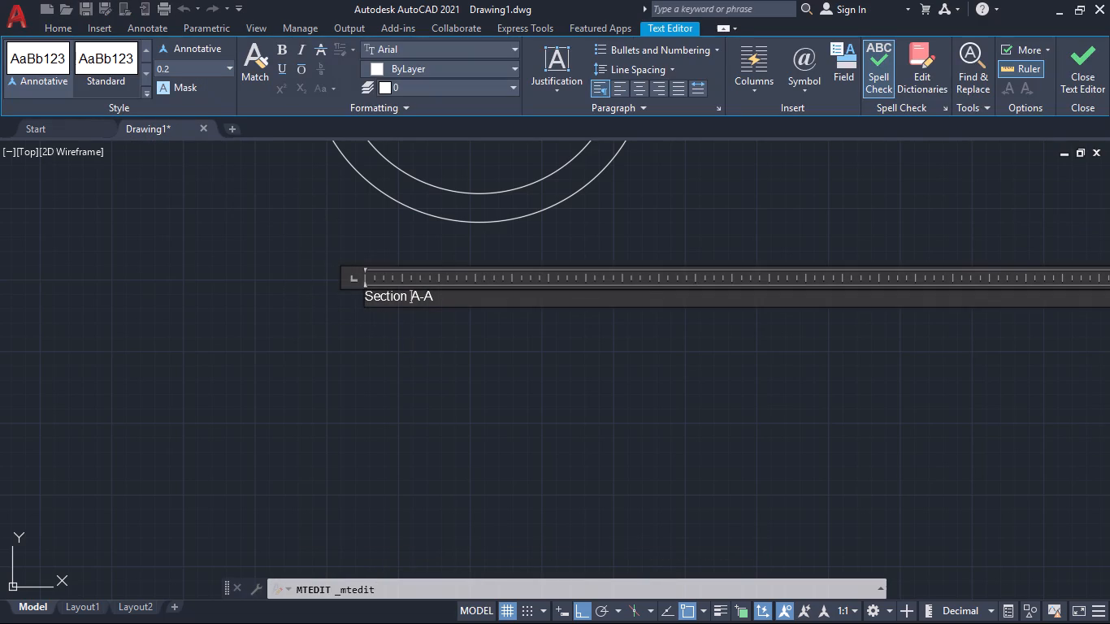
double_click(193, 70)
key(1)
key(BackSpace)
key(2)
key(Return)
drag(446, 301, 359, 297)
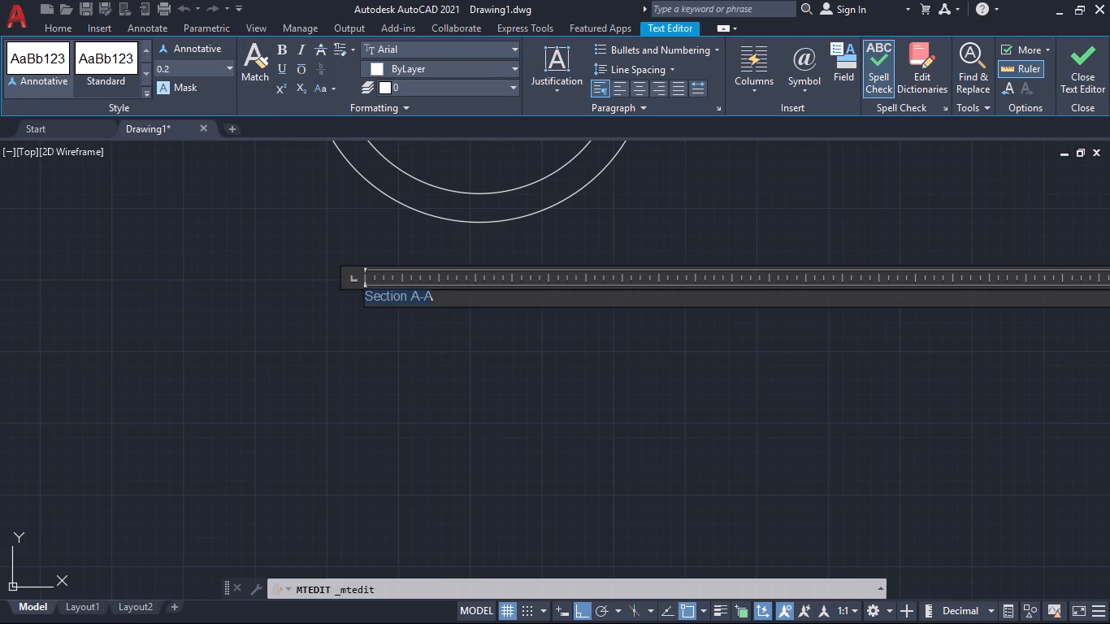
click(225, 69)
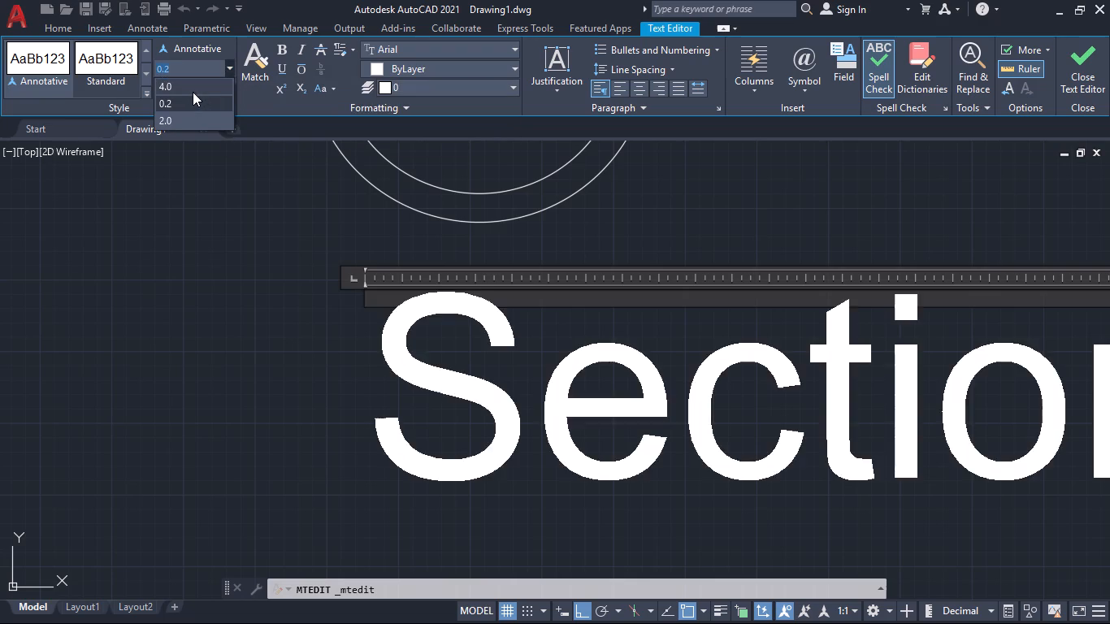
click(191, 97)
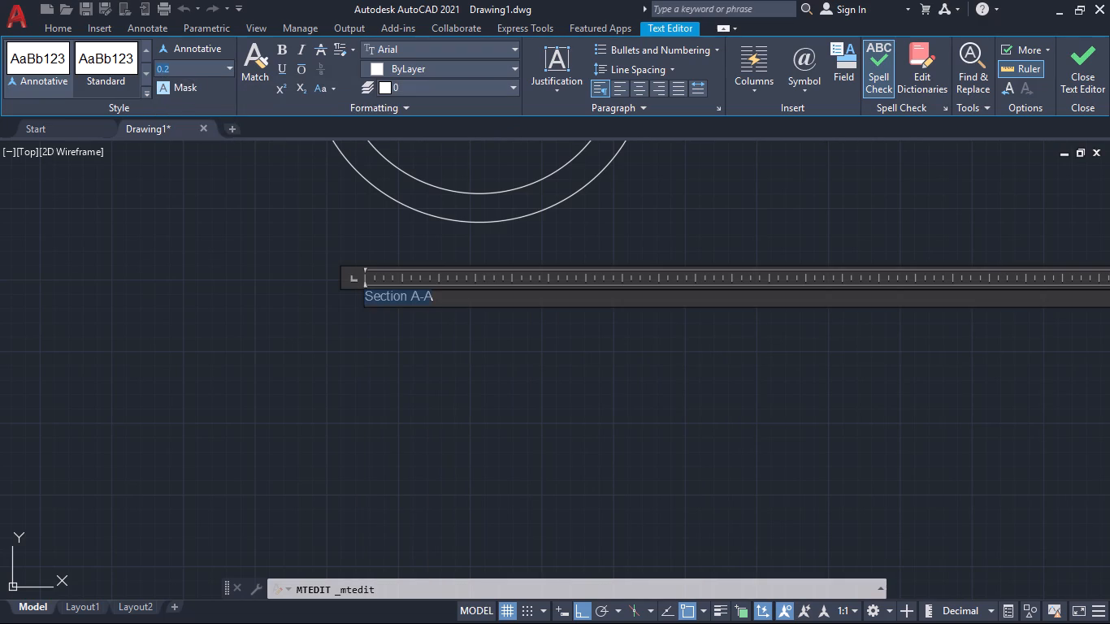
click(229, 71)
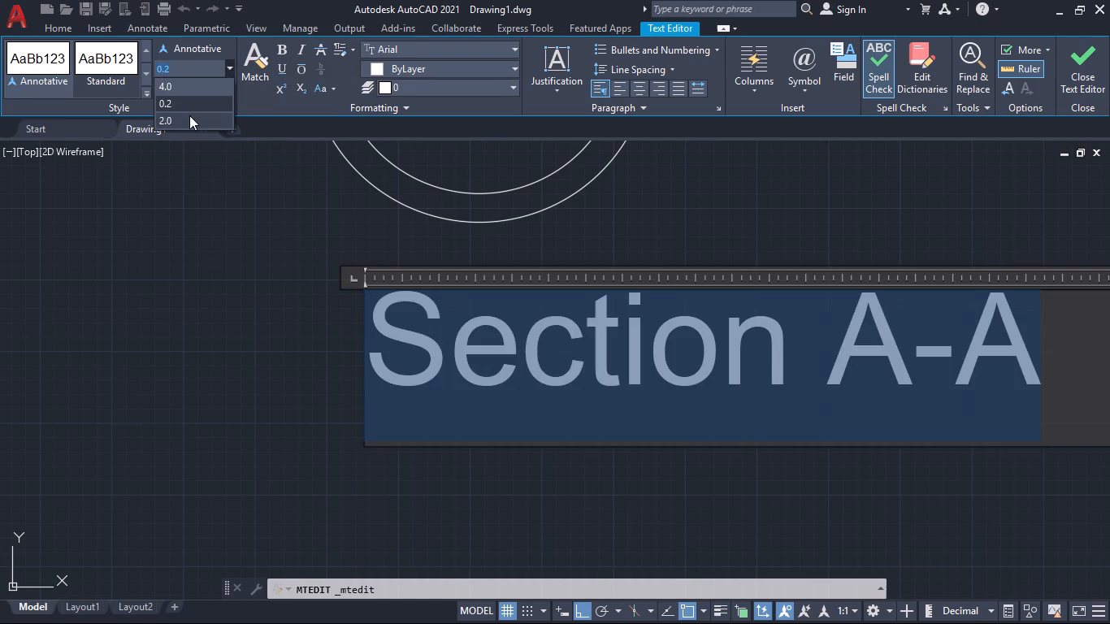
click(189, 115)
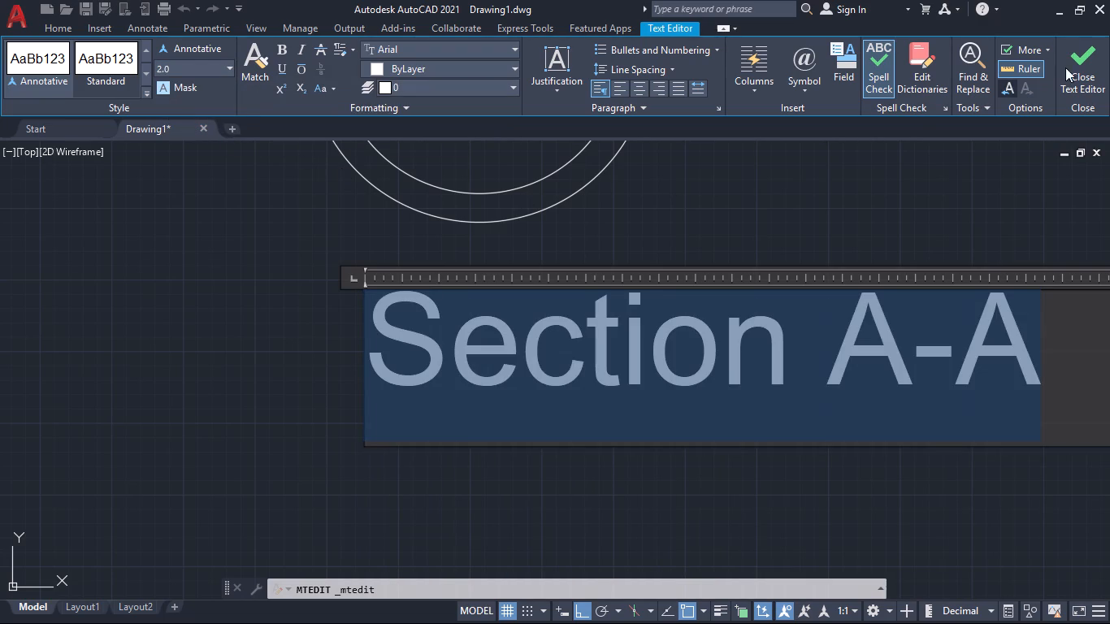
click(1071, 63)
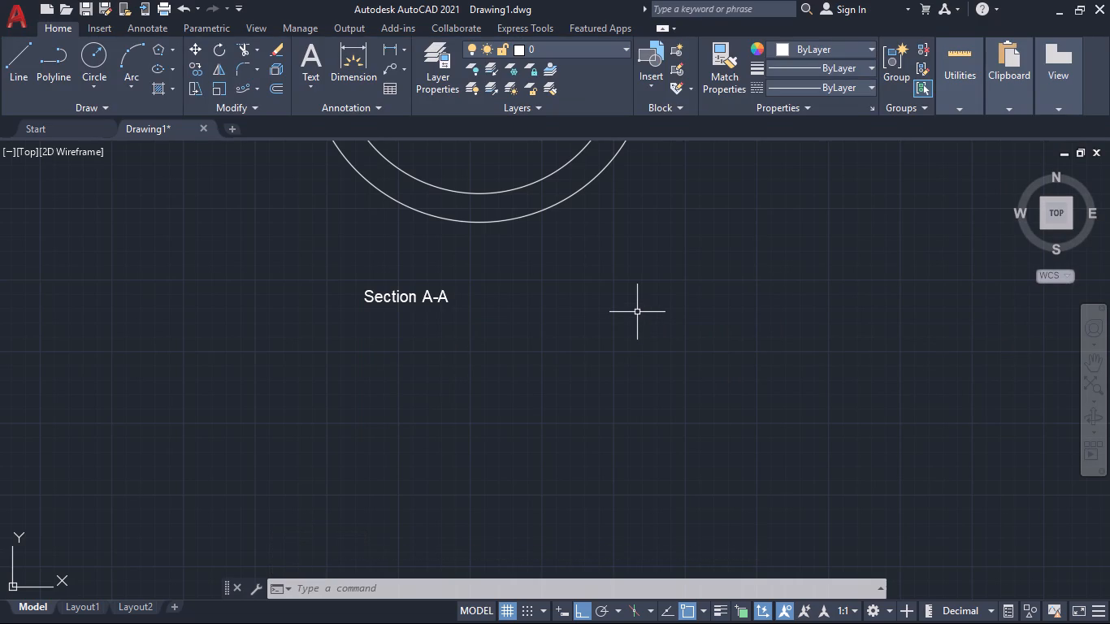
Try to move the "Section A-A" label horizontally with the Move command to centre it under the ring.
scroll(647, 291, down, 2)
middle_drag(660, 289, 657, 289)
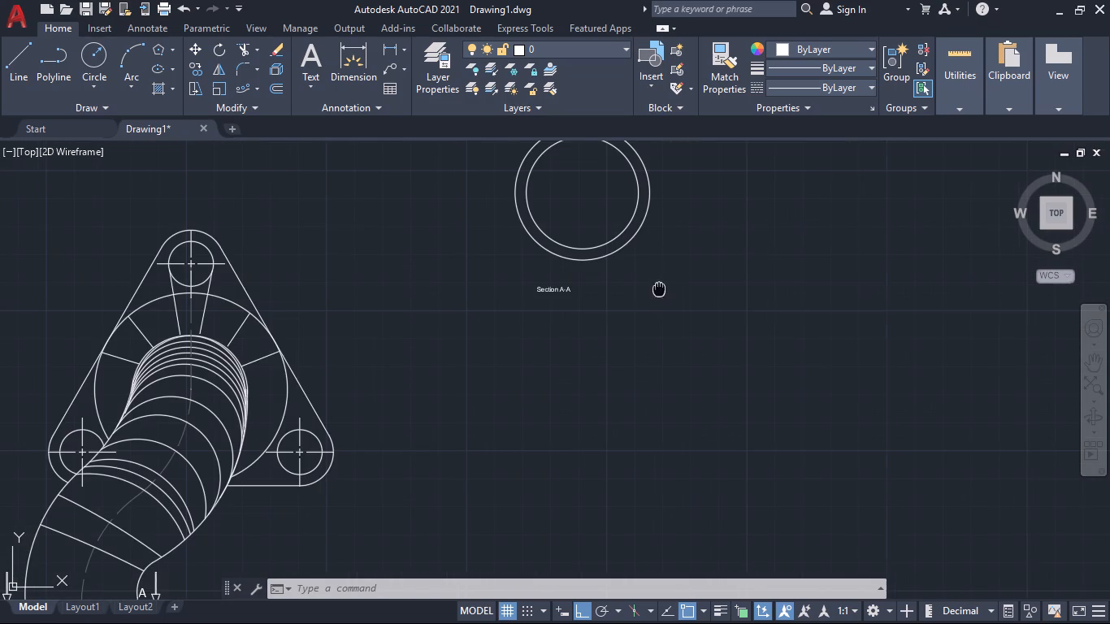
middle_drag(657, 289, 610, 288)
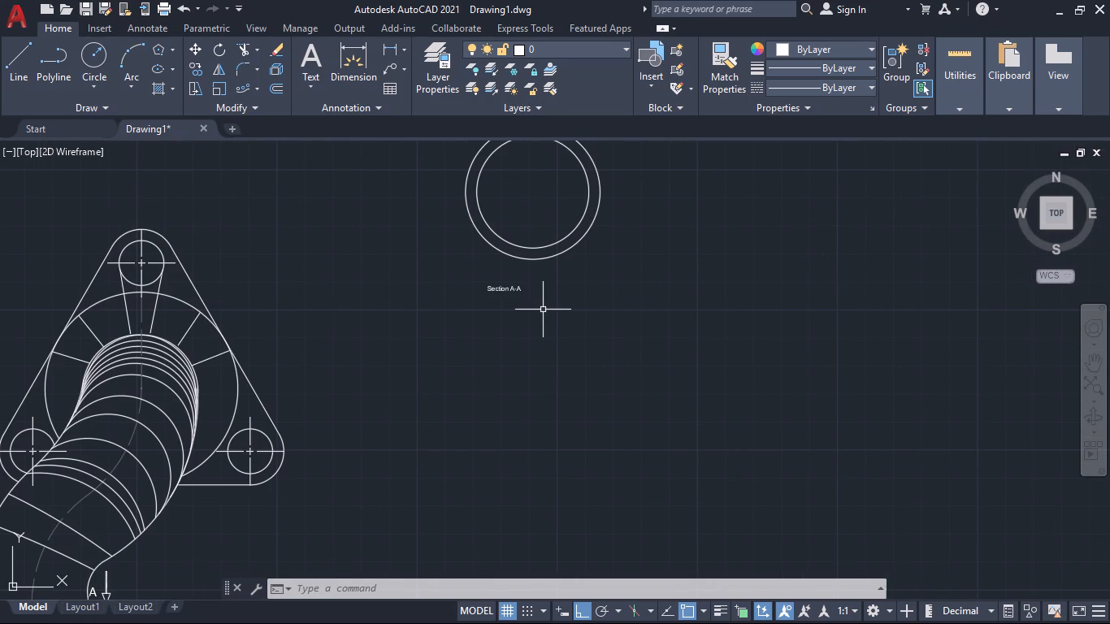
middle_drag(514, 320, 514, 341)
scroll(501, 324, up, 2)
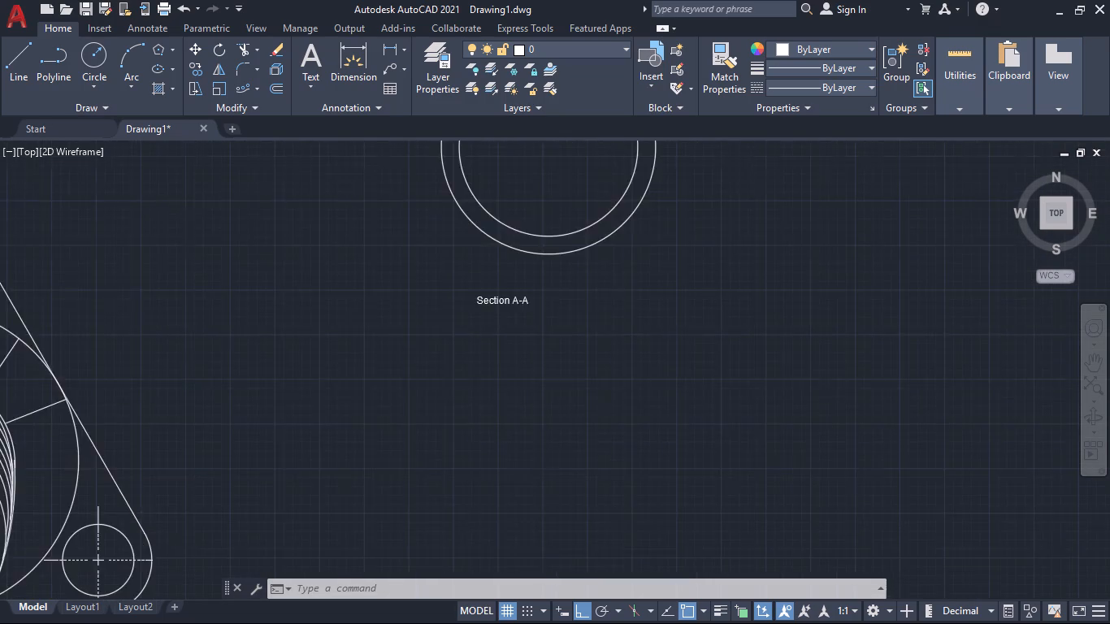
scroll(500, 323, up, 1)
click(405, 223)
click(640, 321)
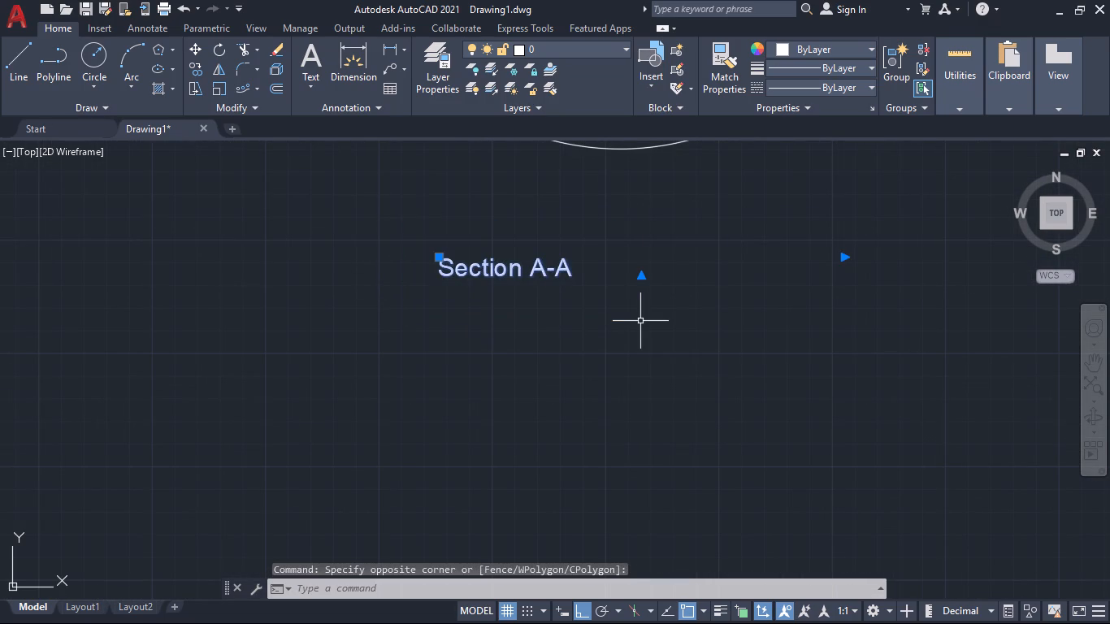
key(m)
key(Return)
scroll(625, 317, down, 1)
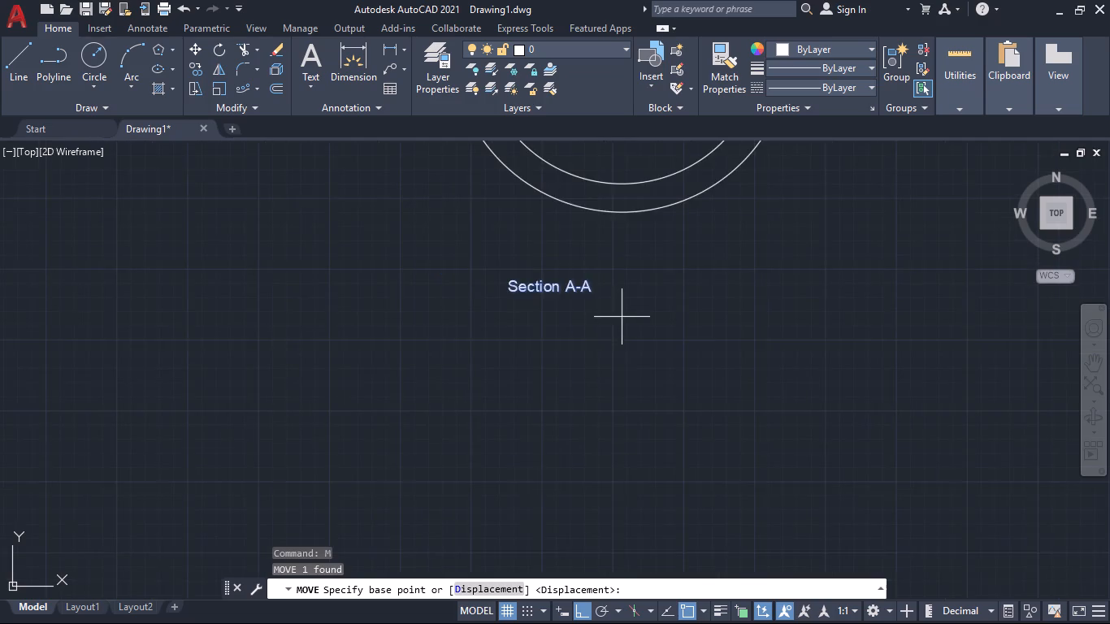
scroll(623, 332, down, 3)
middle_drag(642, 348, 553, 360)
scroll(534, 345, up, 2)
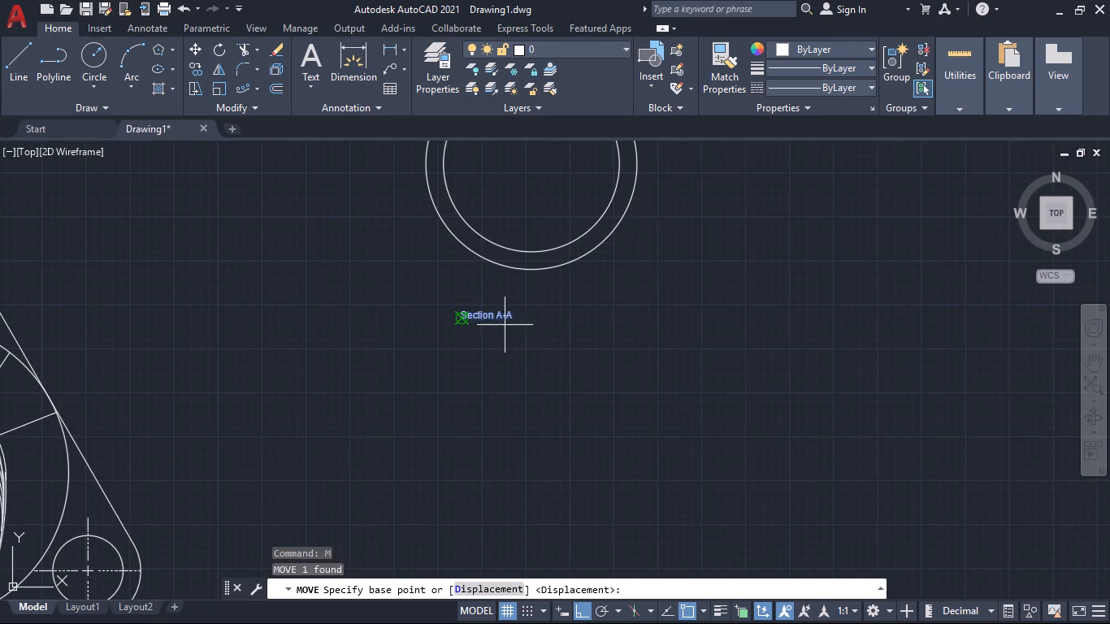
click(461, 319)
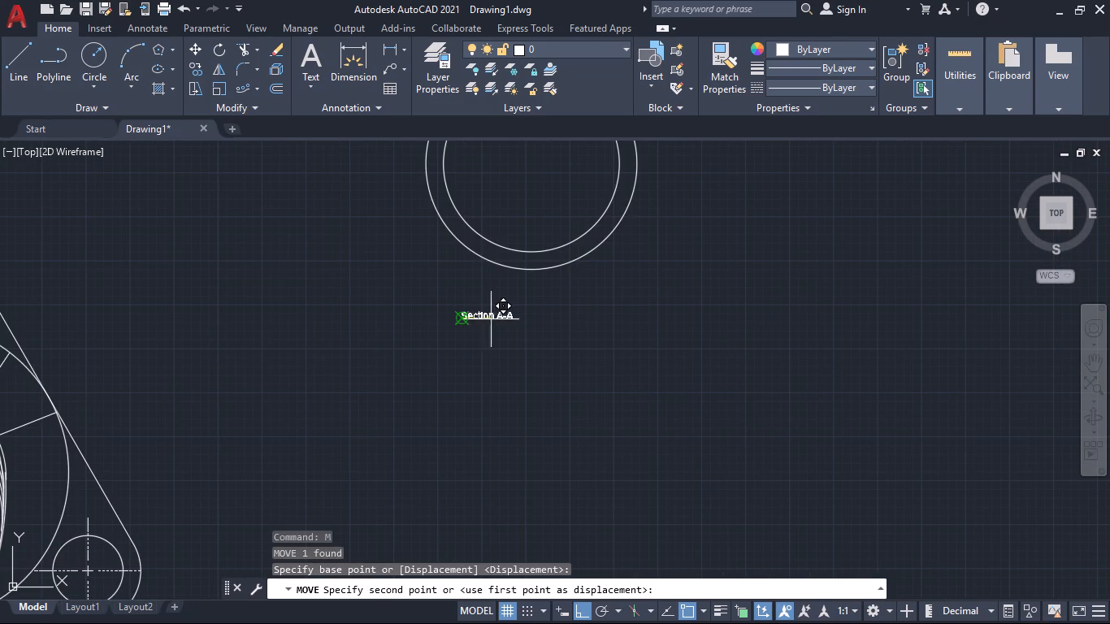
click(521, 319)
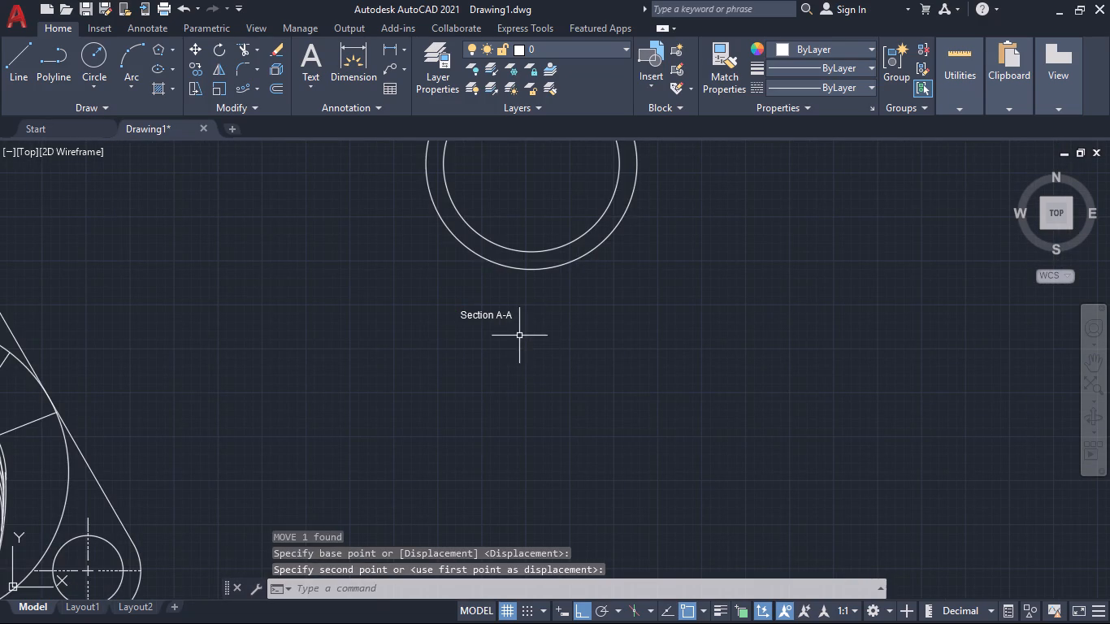
Narrow the "Section A-A" label's text box by pulling its far edge in close to the end of the text.
middle_drag(518, 340, 527, 372)
scroll(522, 373, up, 2)
click(554, 358)
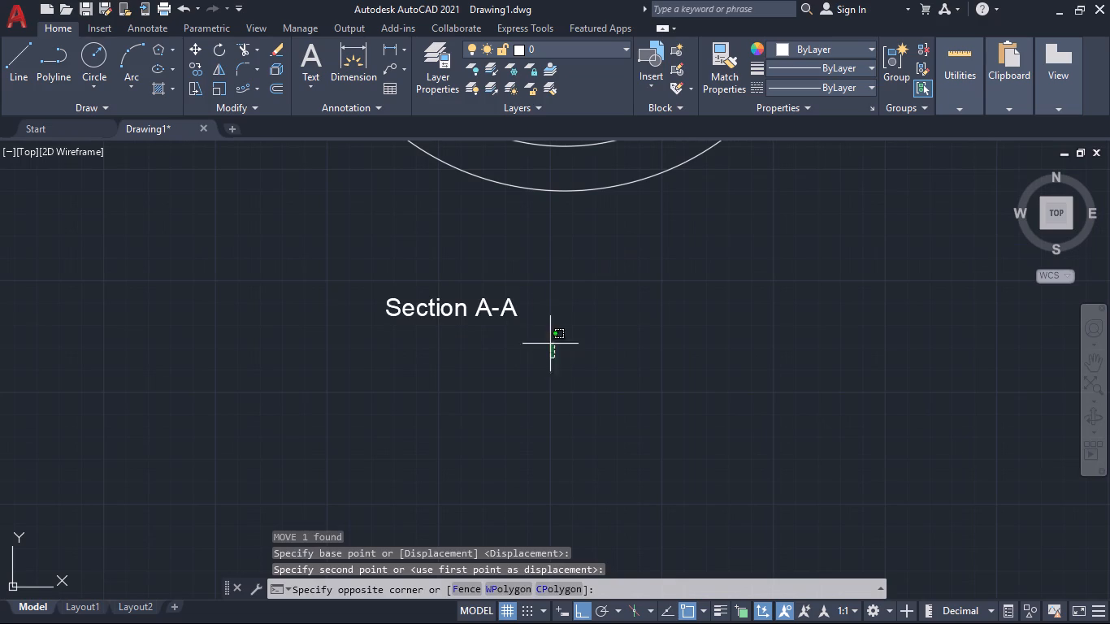
click(301, 249)
click(783, 297)
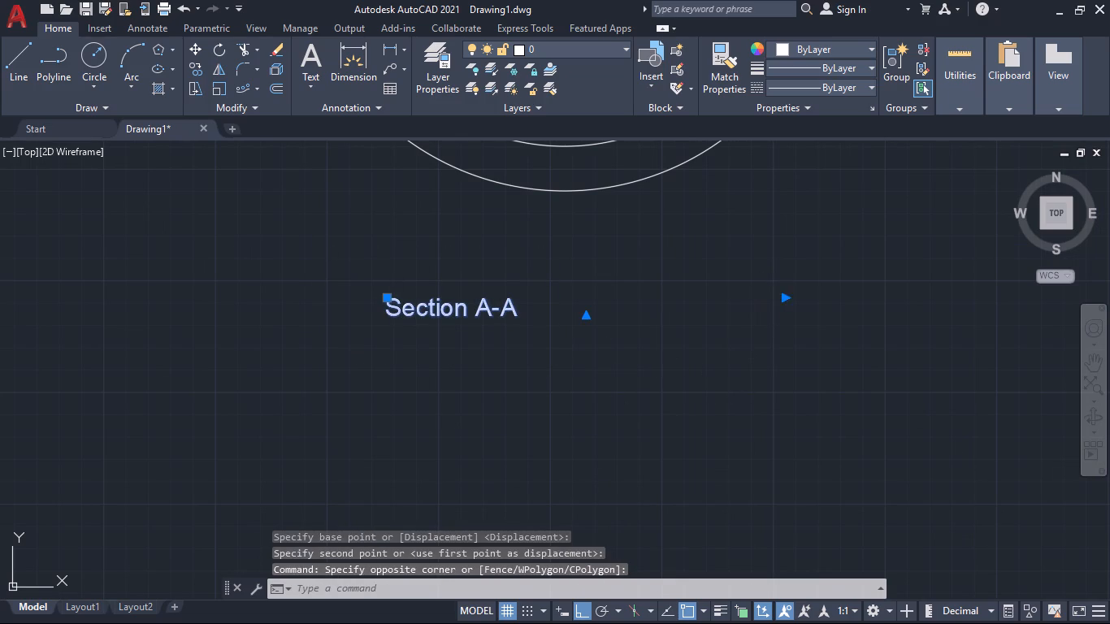
click(549, 311)
middle_click(452, 378)
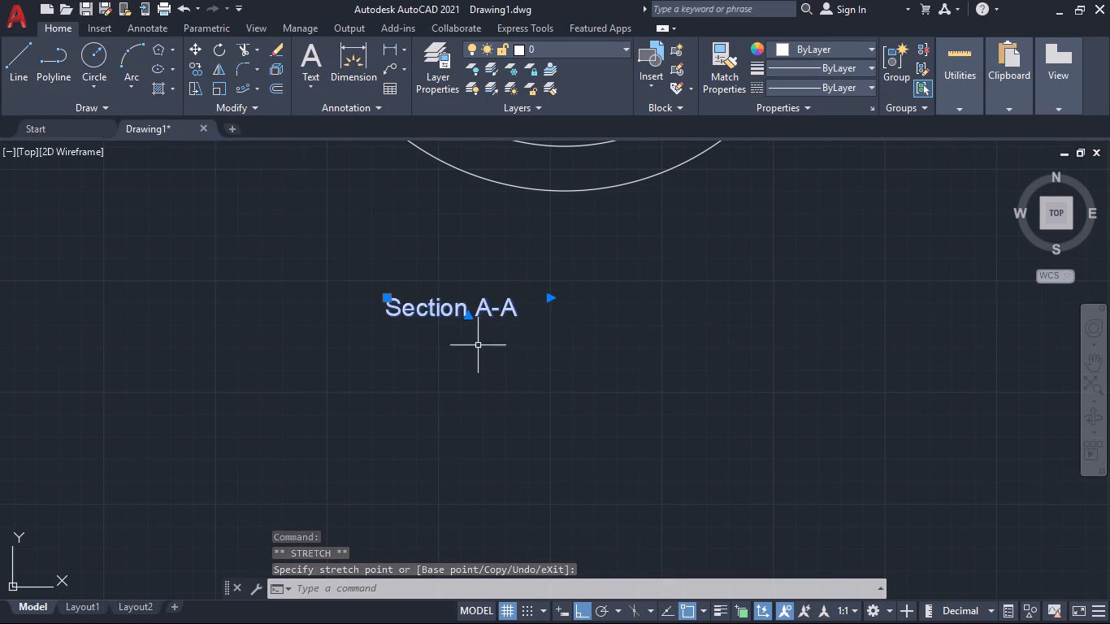
Shift the "Section A-A" label horizontally by its insertion point until it lies under the ring.
click(467, 319)
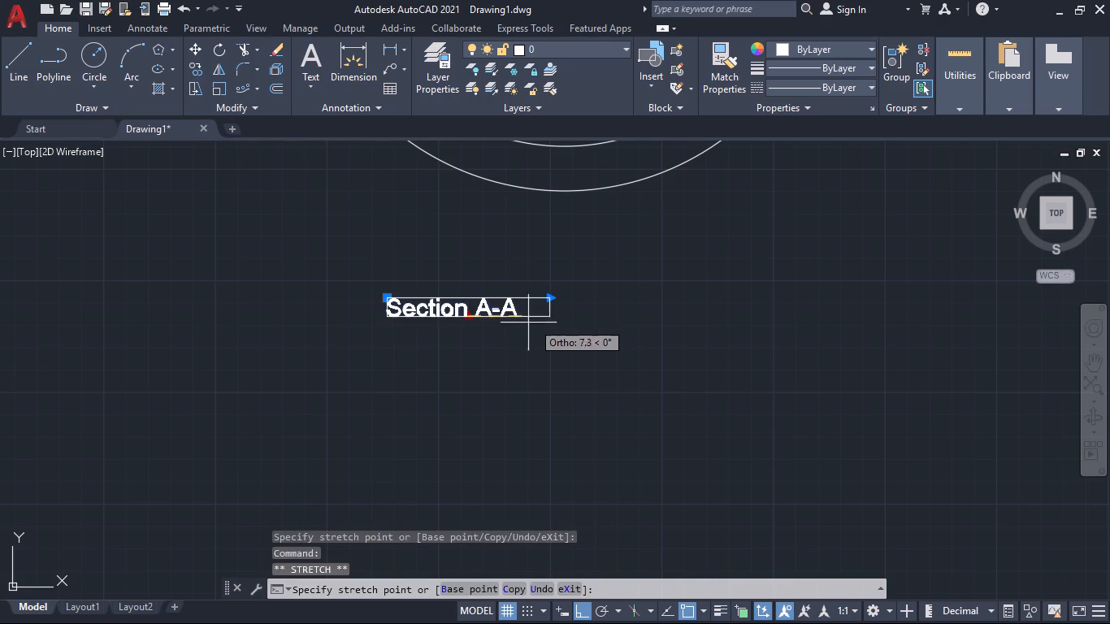
key(Escape)
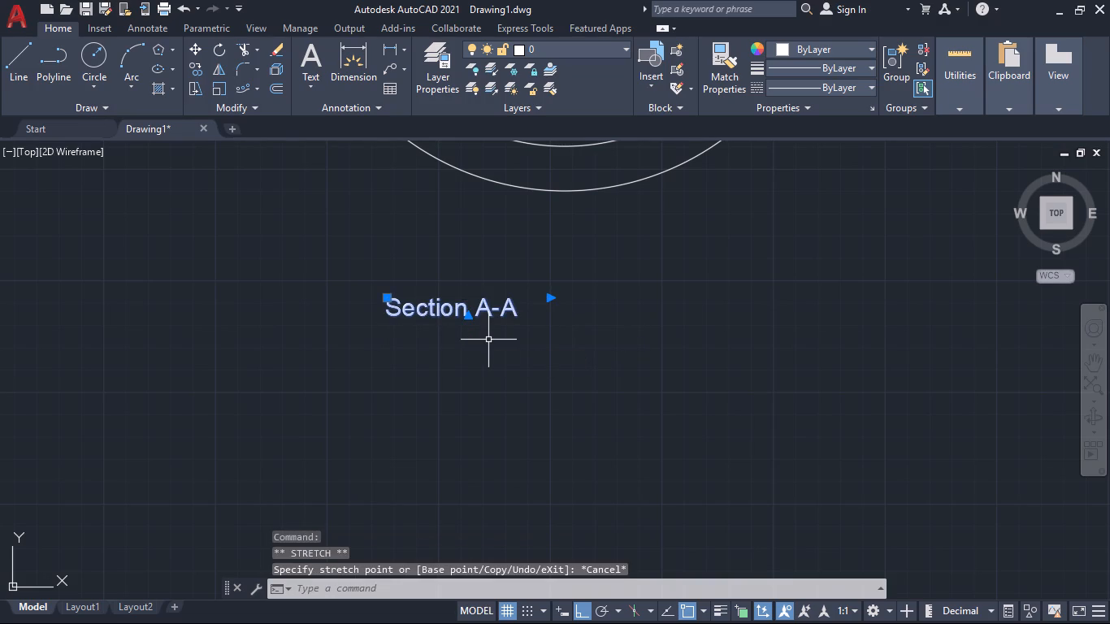
click(385, 296)
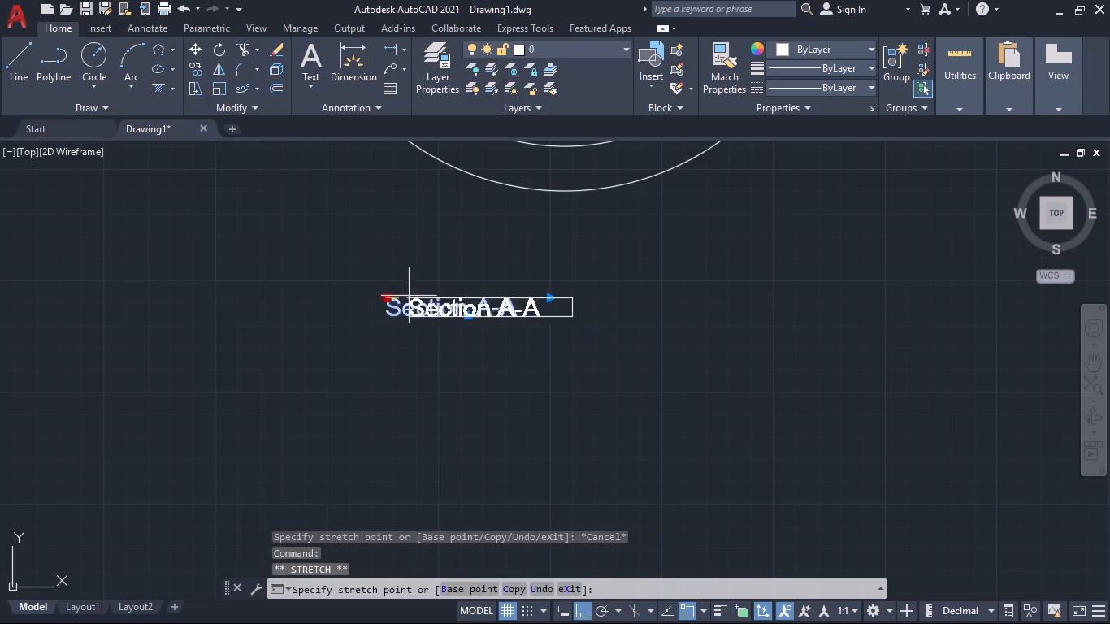
click(503, 293)
Move the "Section A-A" label about 7 units back horizontally to centre it under the ring.
scroll(510, 345, down, 3)
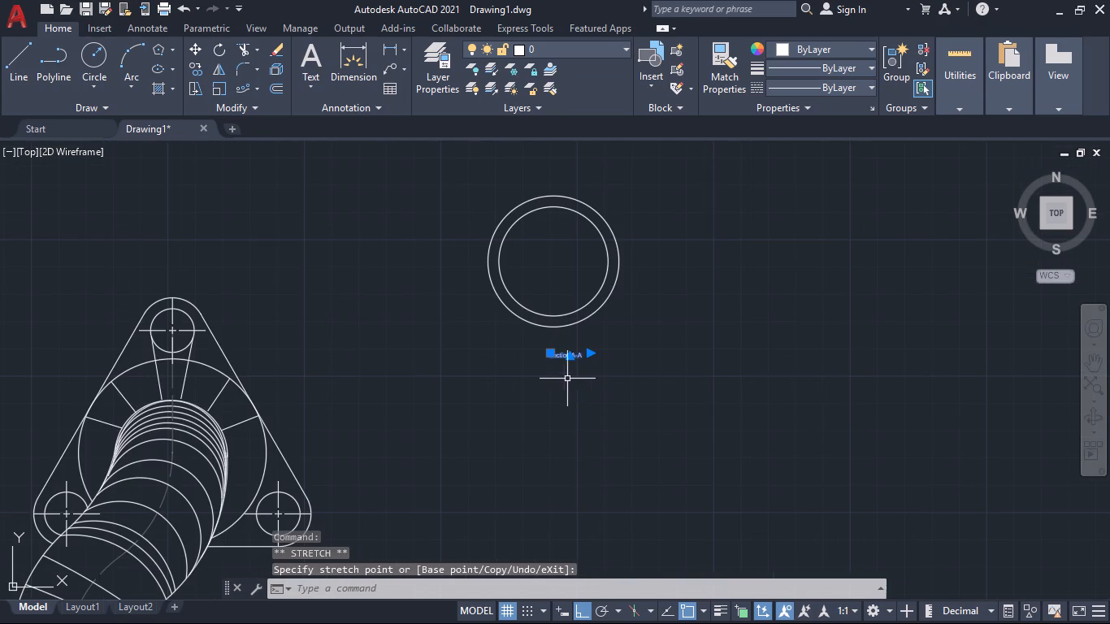
scroll(560, 379, up, 3)
key(m)
key(Return)
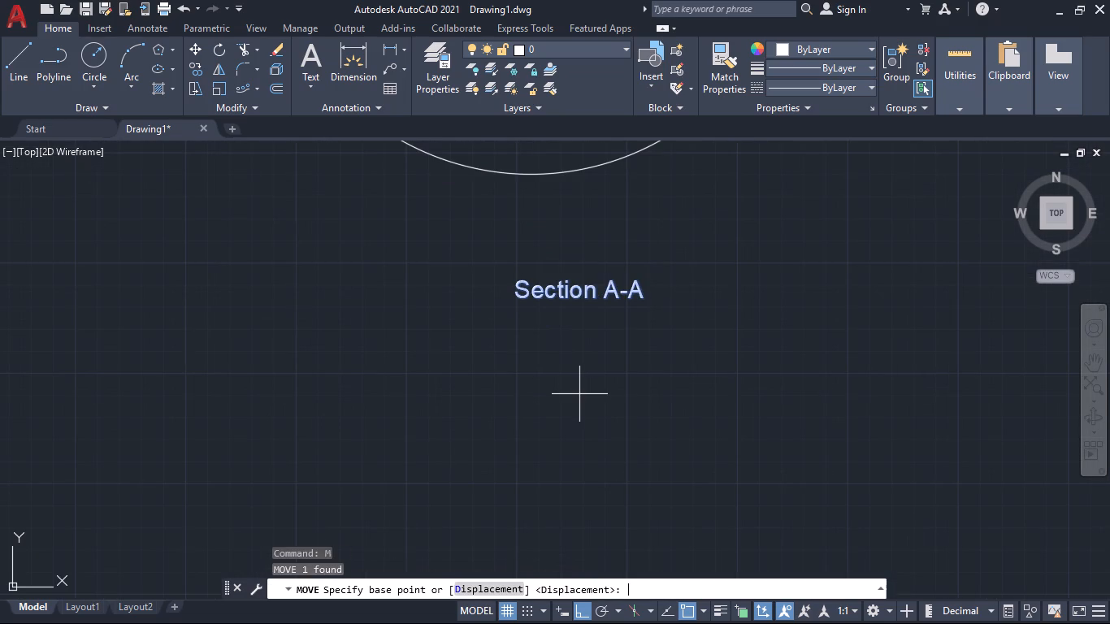
scroll(579, 394, down, 1)
click(579, 394)
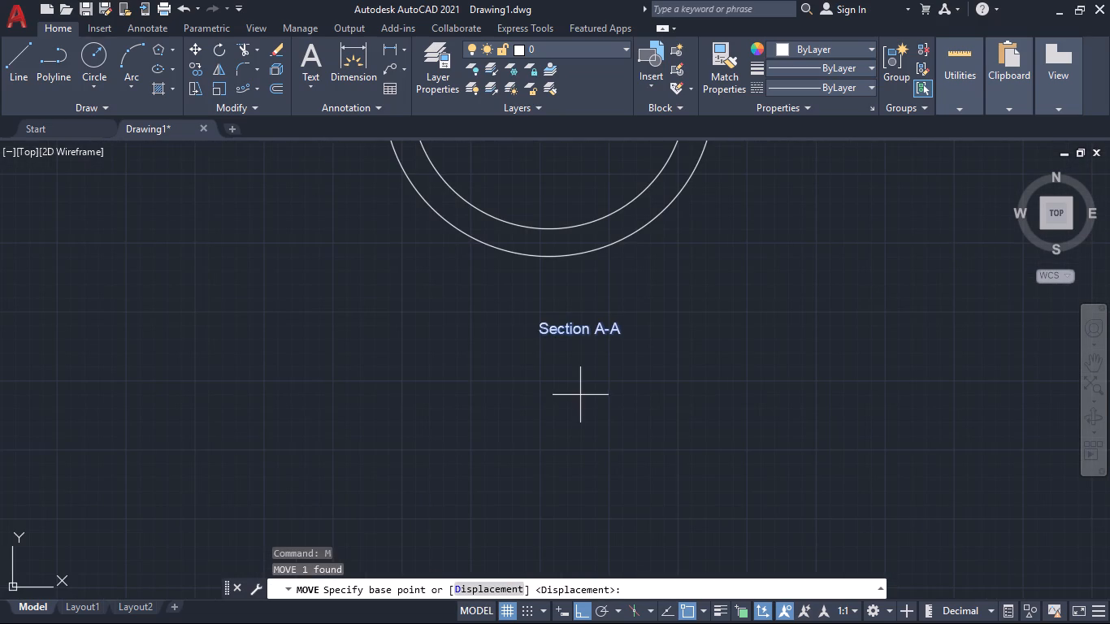
click(596, 355)
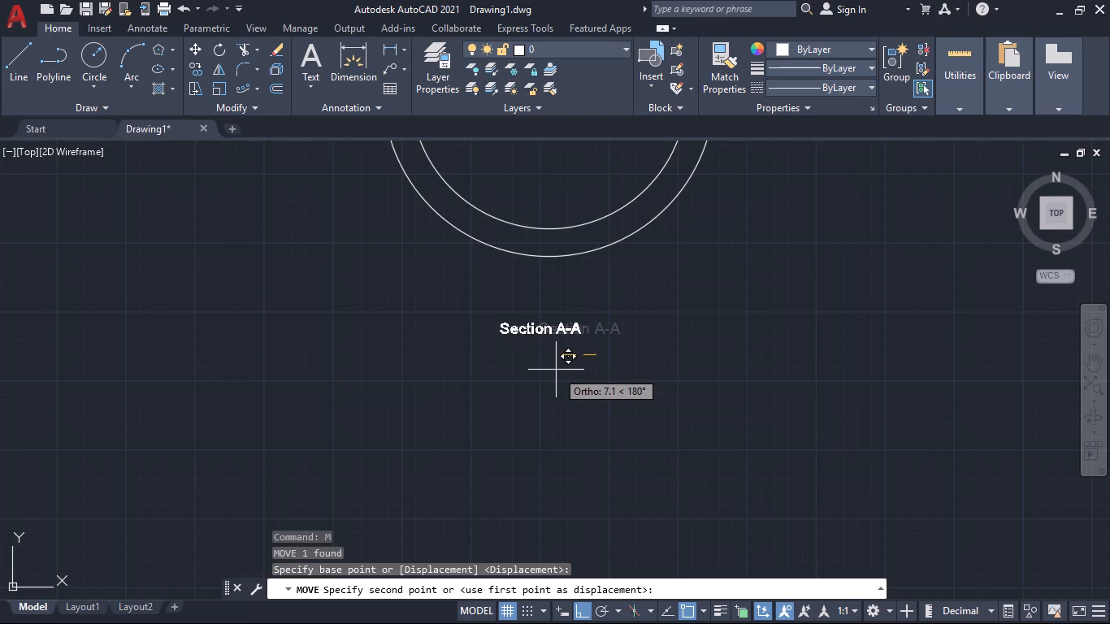
click(556, 370)
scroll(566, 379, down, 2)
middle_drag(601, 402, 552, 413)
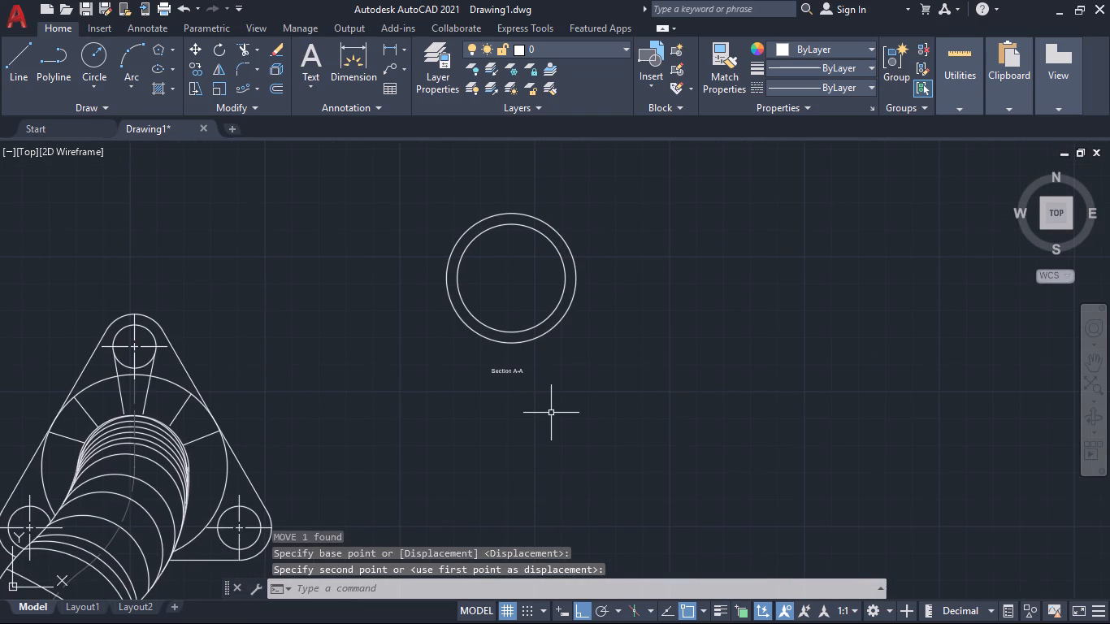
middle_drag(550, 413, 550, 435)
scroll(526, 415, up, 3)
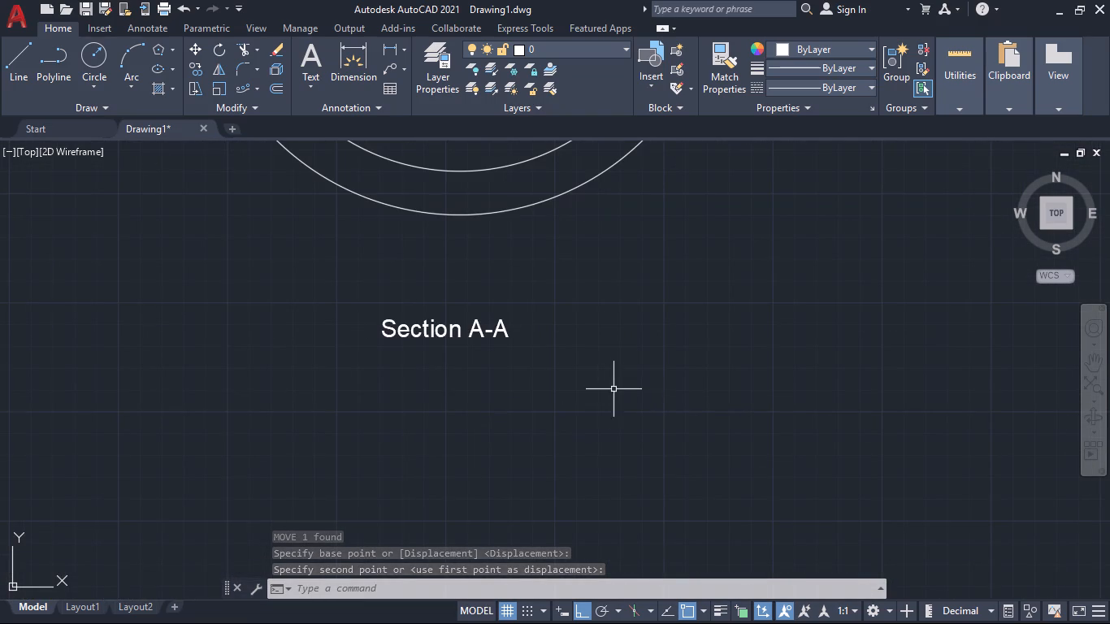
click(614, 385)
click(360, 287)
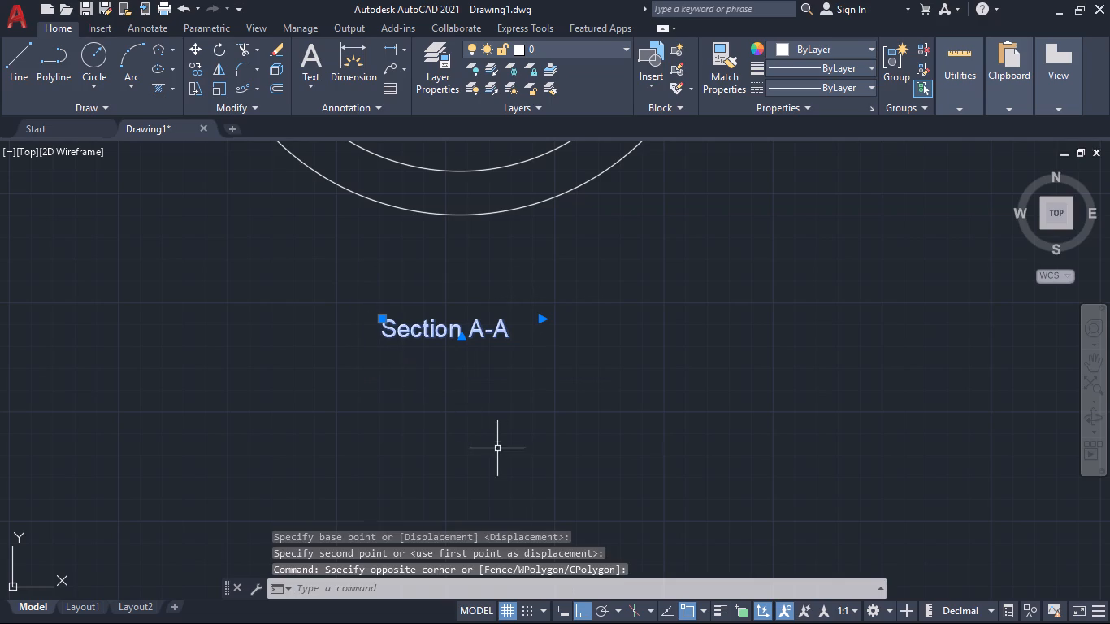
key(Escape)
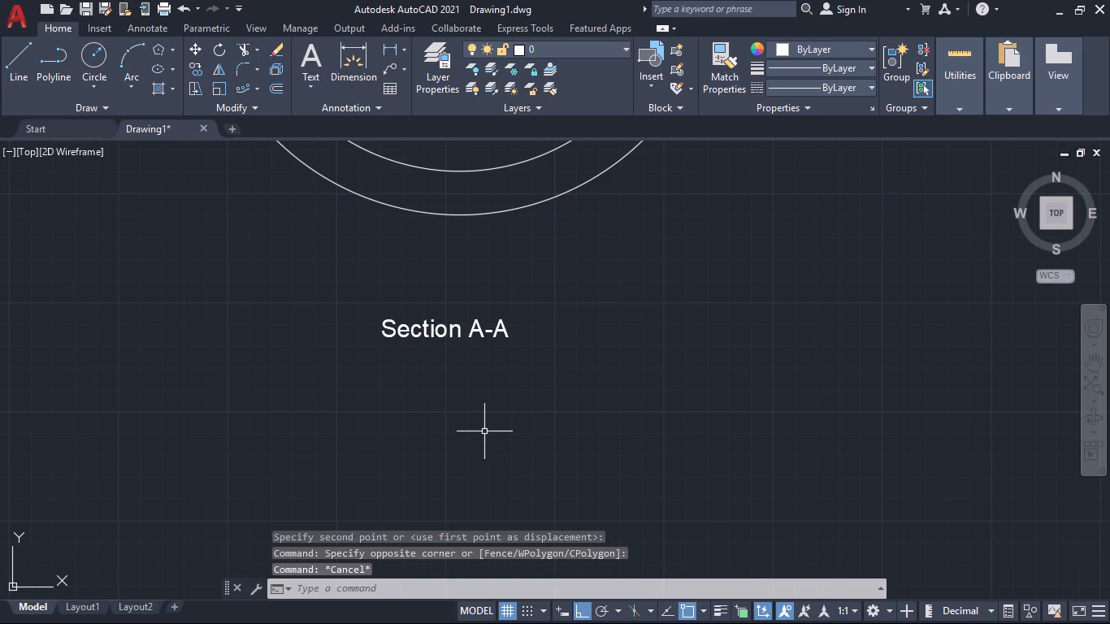
Set the whole "Section A-A" label's text height to 3.0, widen its text box to fit one line, and finish editing.
double_click(449, 333)
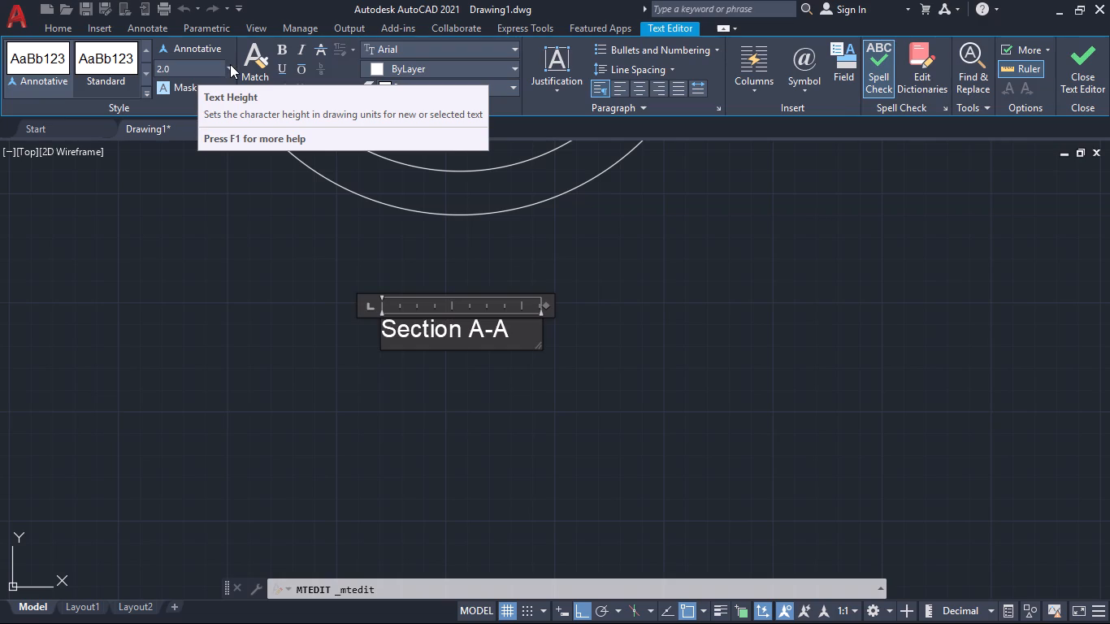
click(202, 70)
click(202, 70)
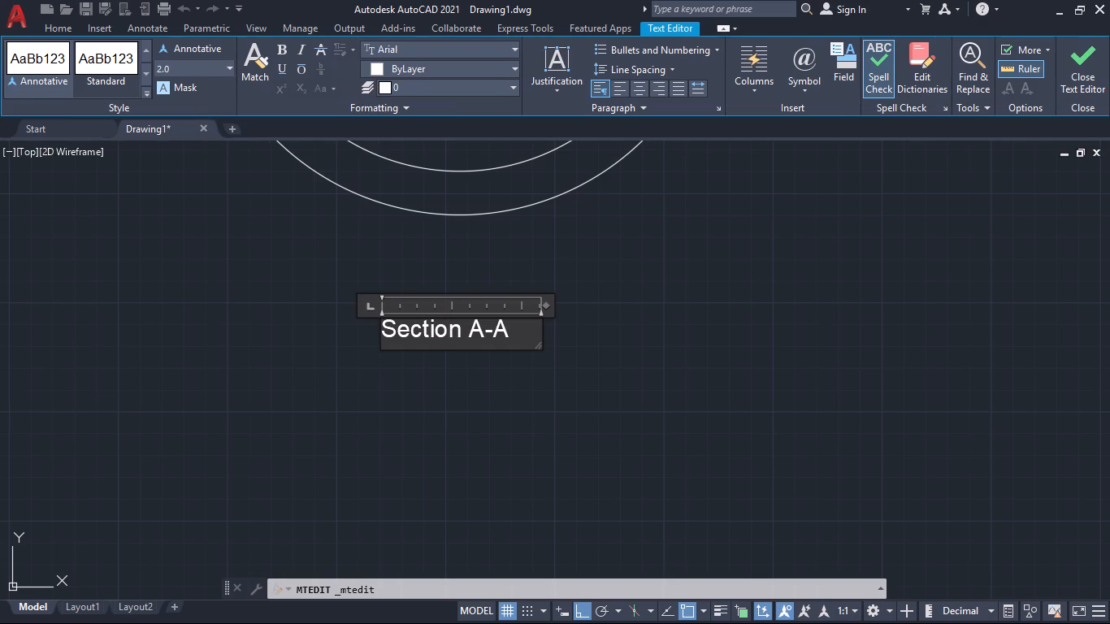
key(BackSpace)
key(BackSpace)
key(BackSpace)
key(3)
key(Return)
drag(522, 336, 379, 322)
click(223, 67)
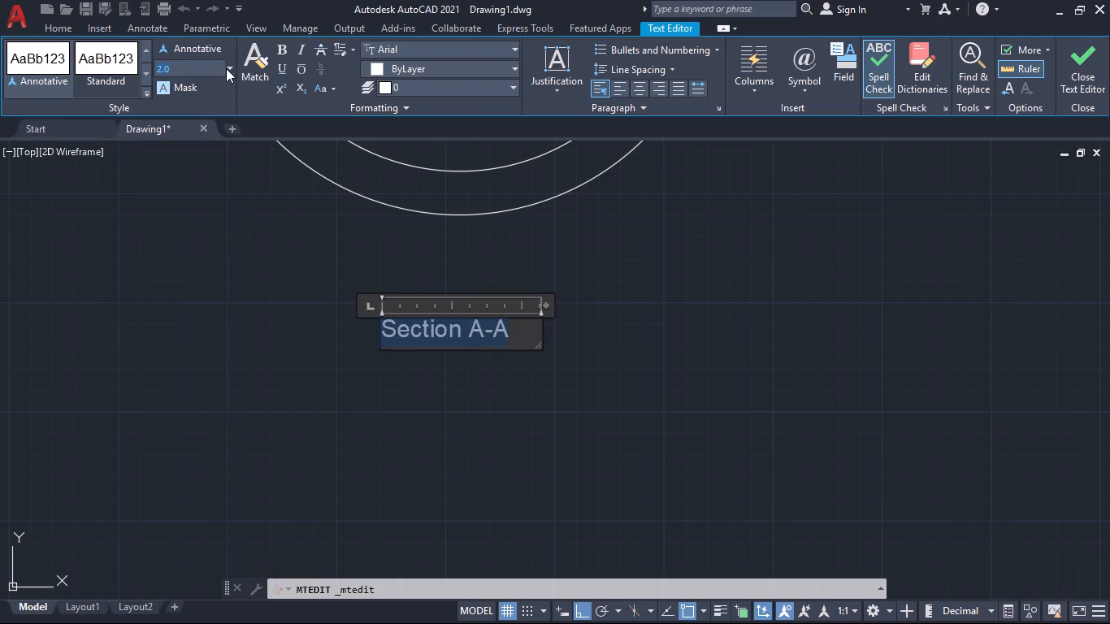
click(226, 68)
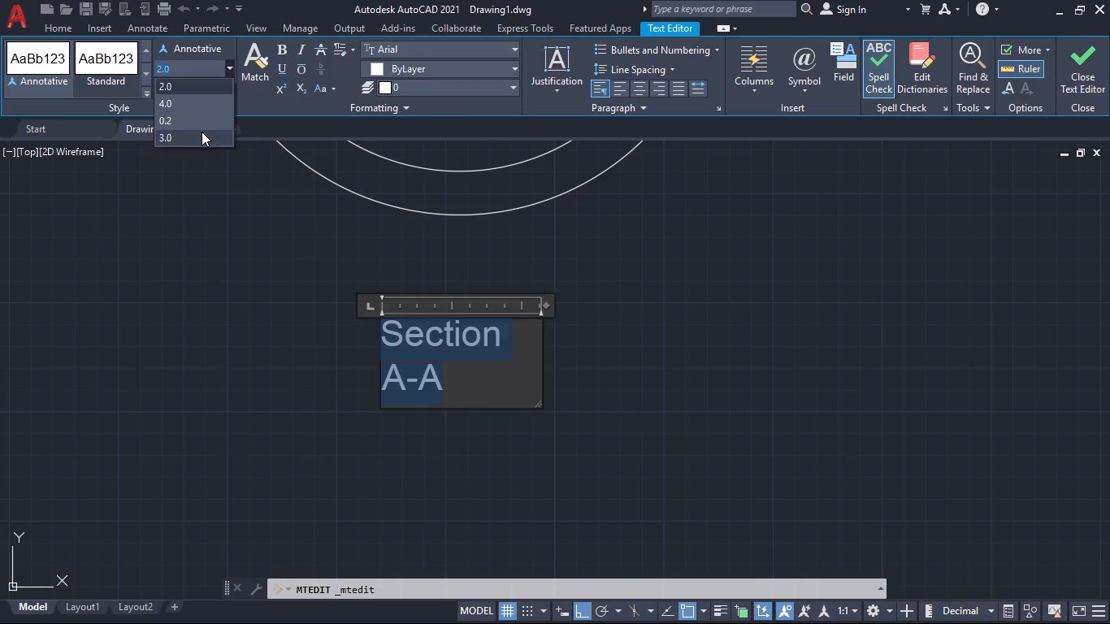
click(202, 132)
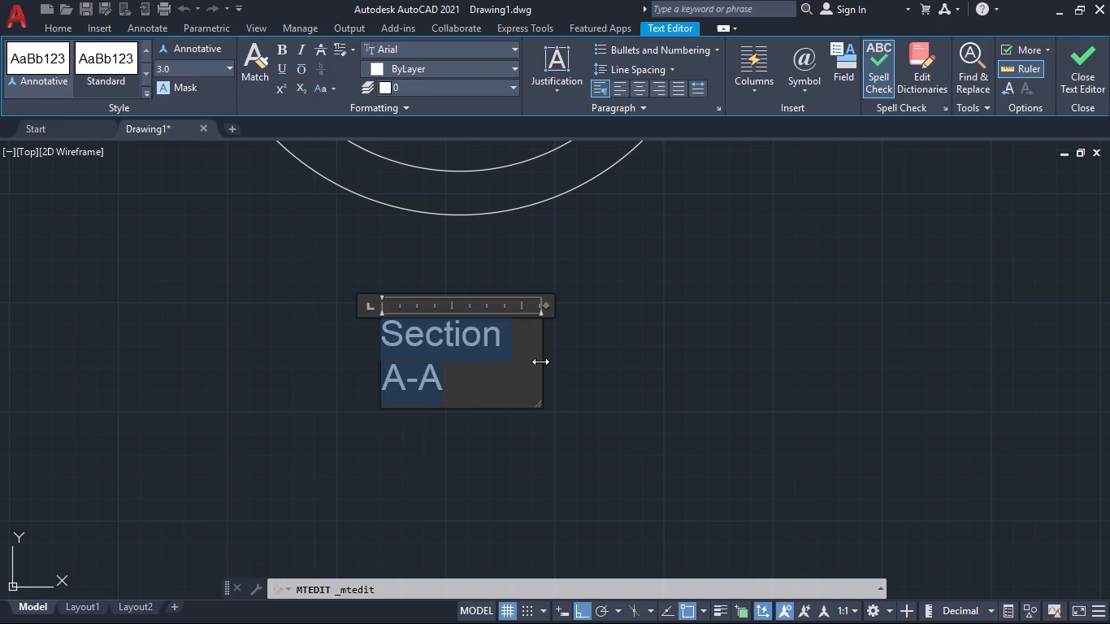
drag(540, 362, 603, 357)
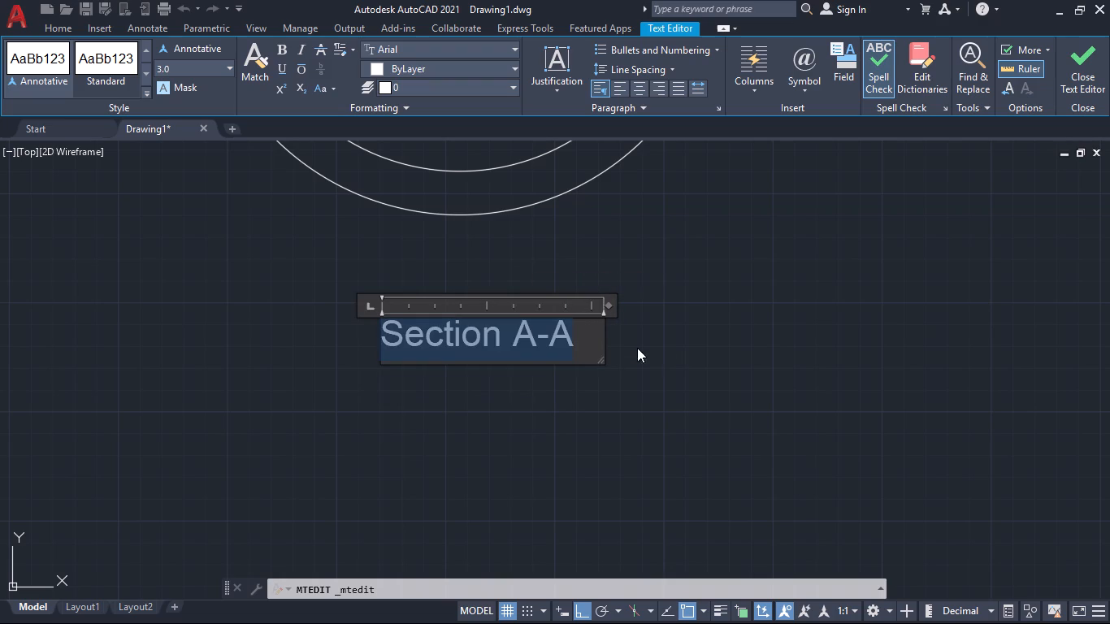
click(1059, 59)
Check the resized "Section A-A" label's placement under the ring and review the whole drawing.
scroll(728, 368, down, 3)
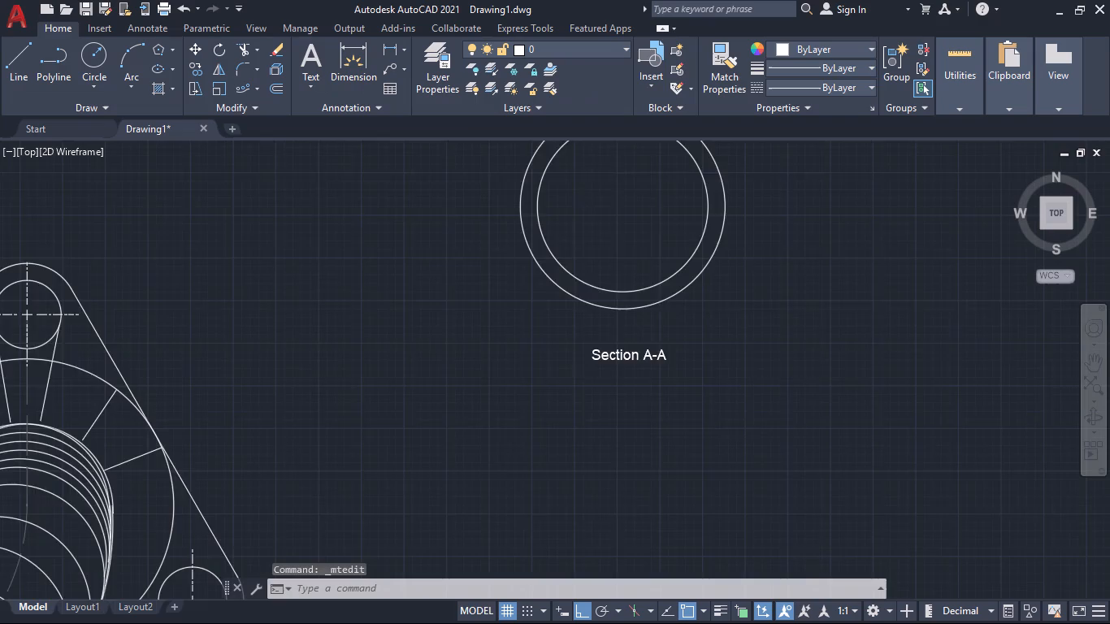
middle_drag(744, 404, 672, 401)
scroll(628, 388, up, 1)
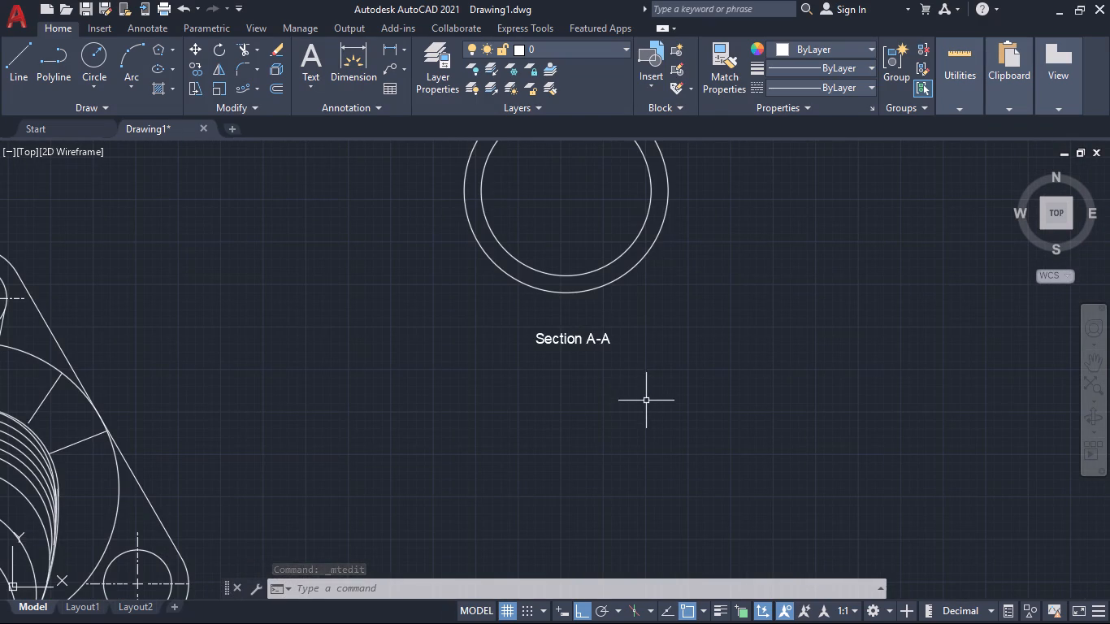
scroll(648, 402, down, 1)
middle_drag(668, 424, 579, 372)
scroll(574, 370, down, 2)
middle_drag(601, 407, 556, 396)
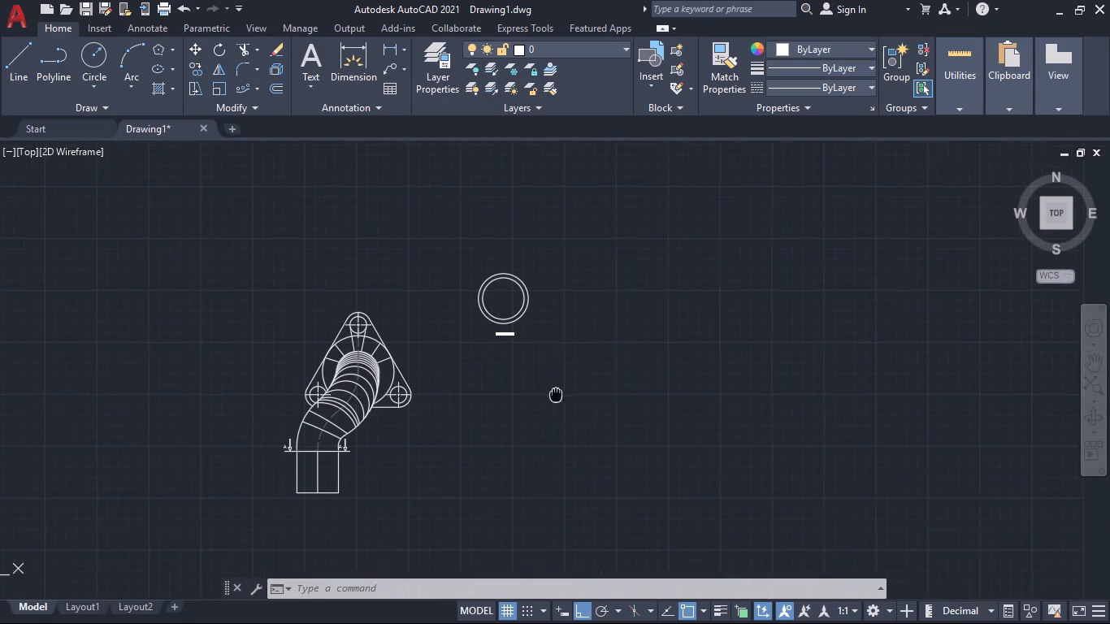
middle_drag(556, 396, 562, 448)
middle_drag(551, 470, 515, 432)
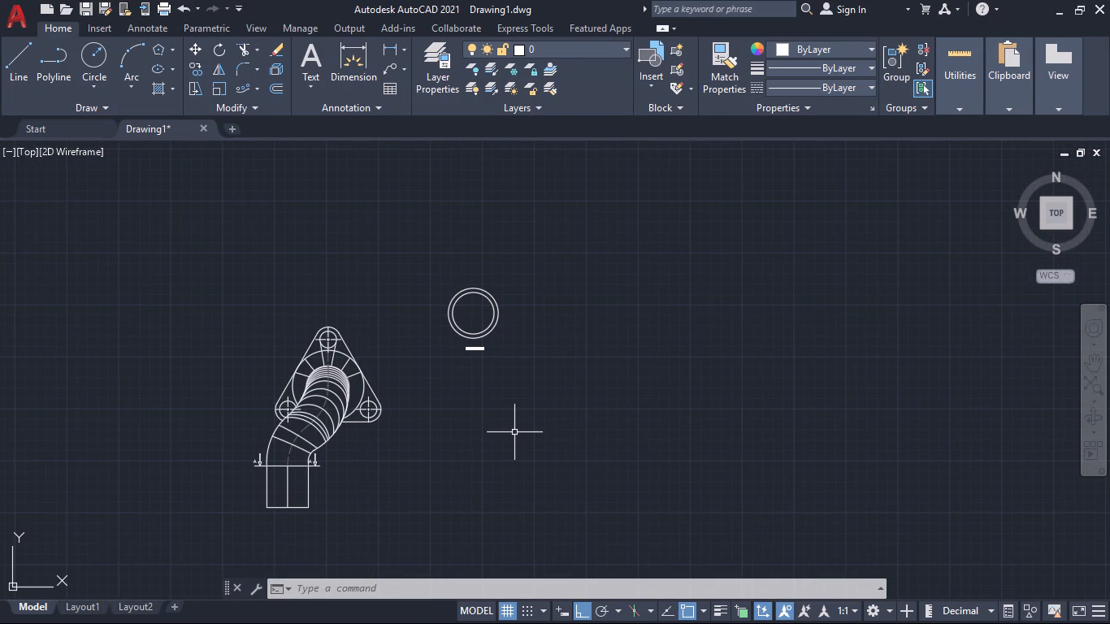
middle_drag(583, 447, 537, 437)
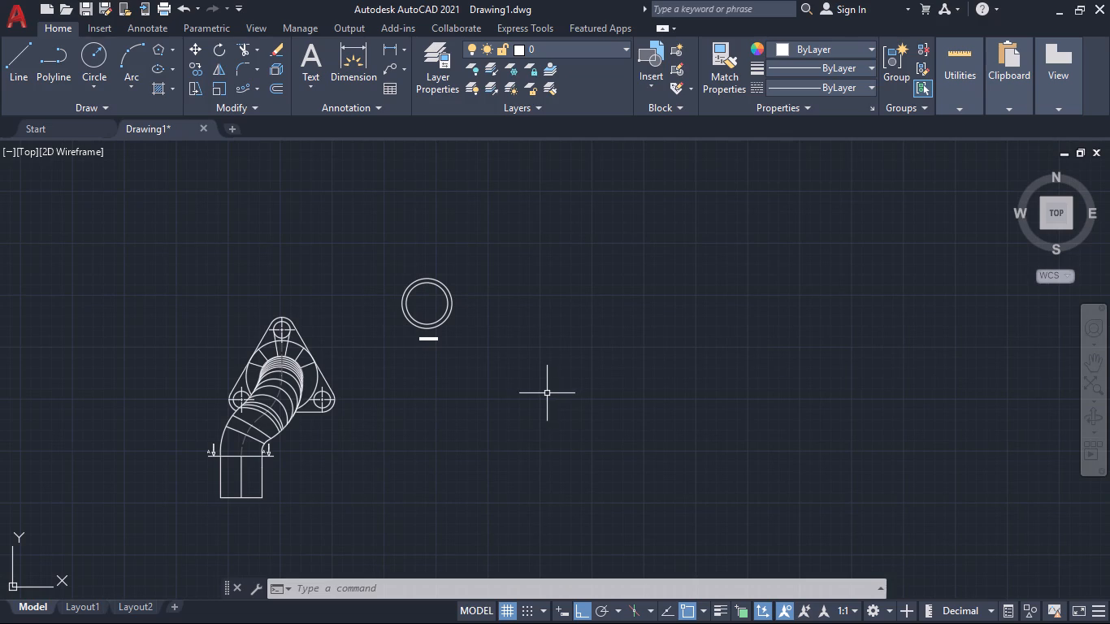
Start a new outline in the empty space beyond the ring section with a 15-unit horizontal line drawn towards the ring.
scroll(548, 391, up, 1)
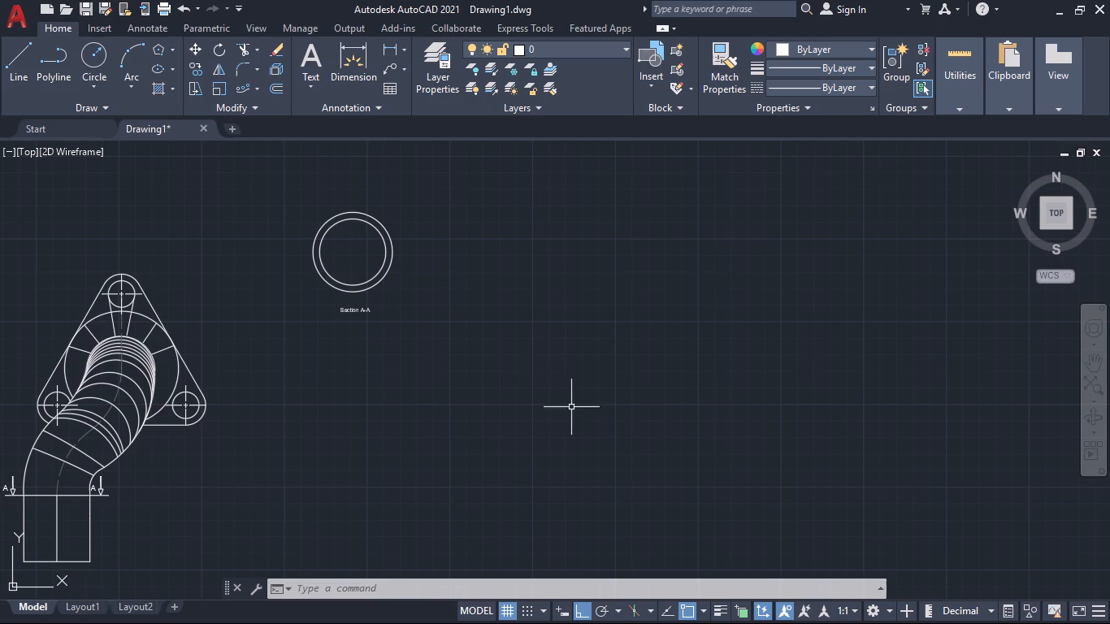
click(20, 57)
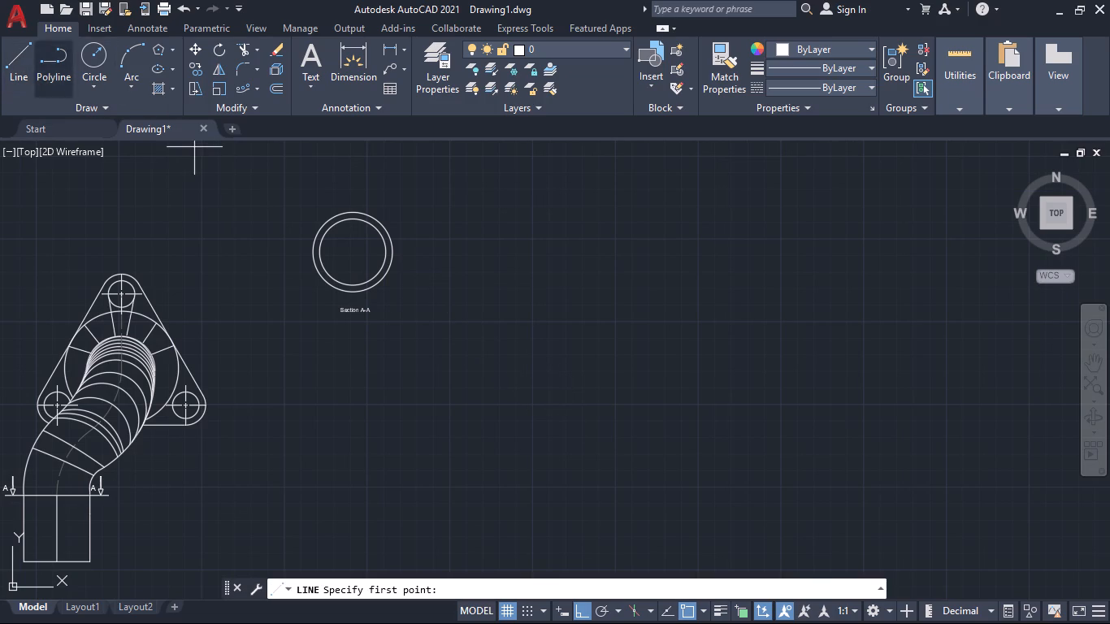
scroll(538, 274, down, 2)
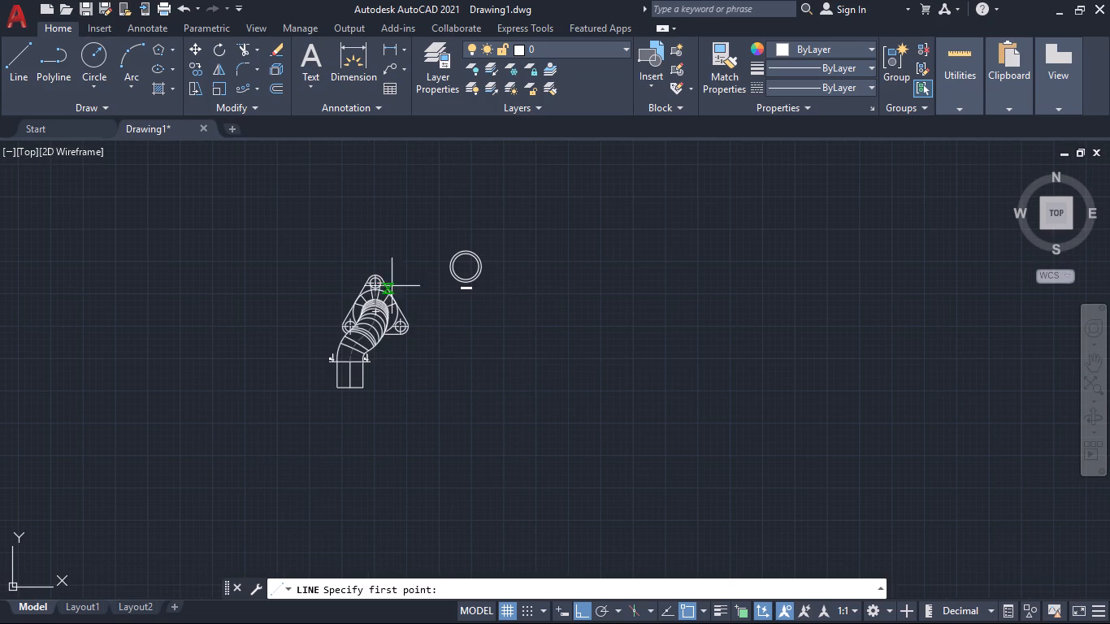
scroll(531, 284, up, 4)
scroll(528, 284, down, 2)
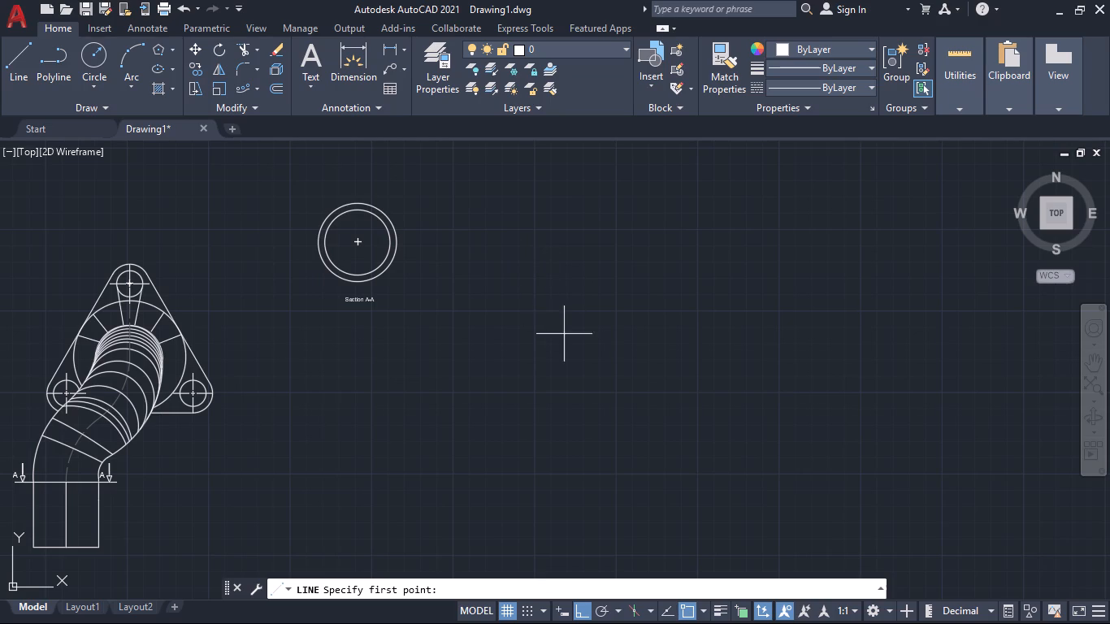
click(627, 291)
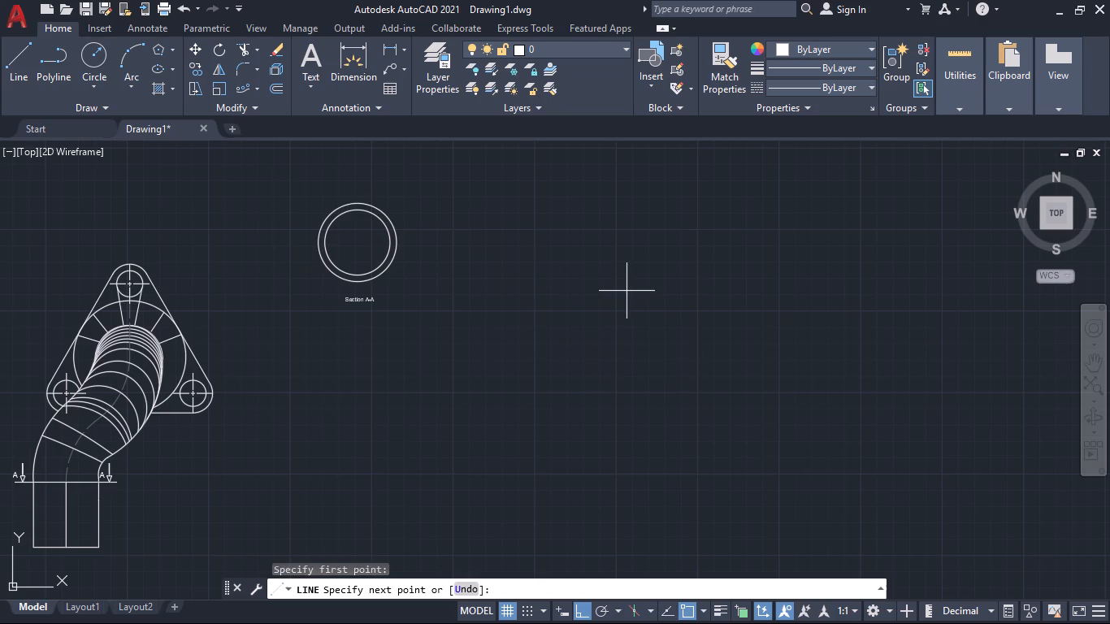
text(15)
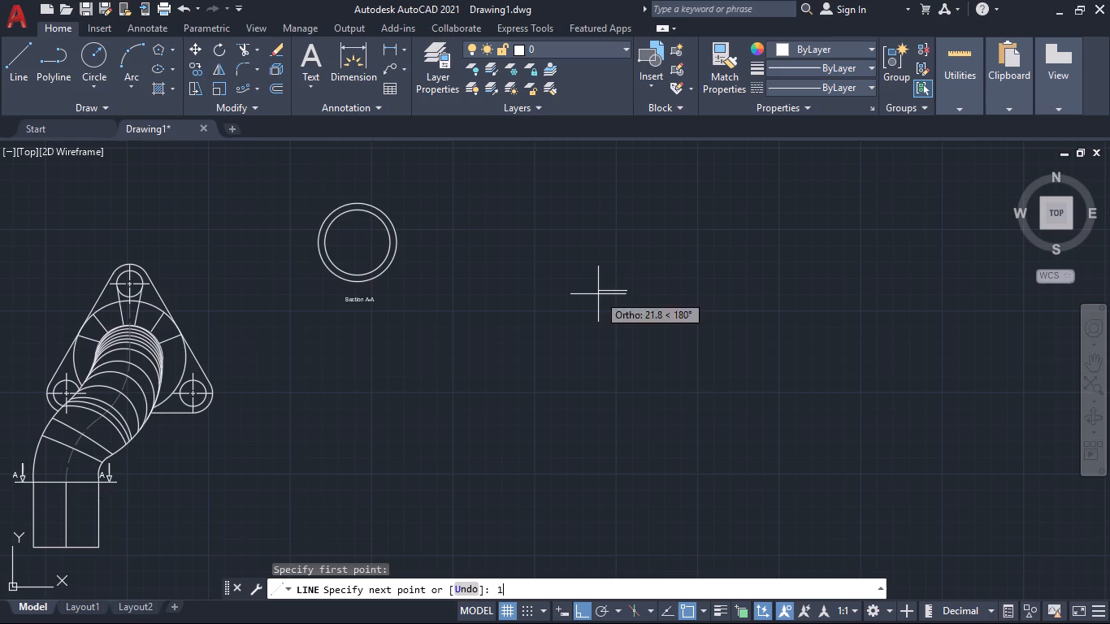
key(Return)
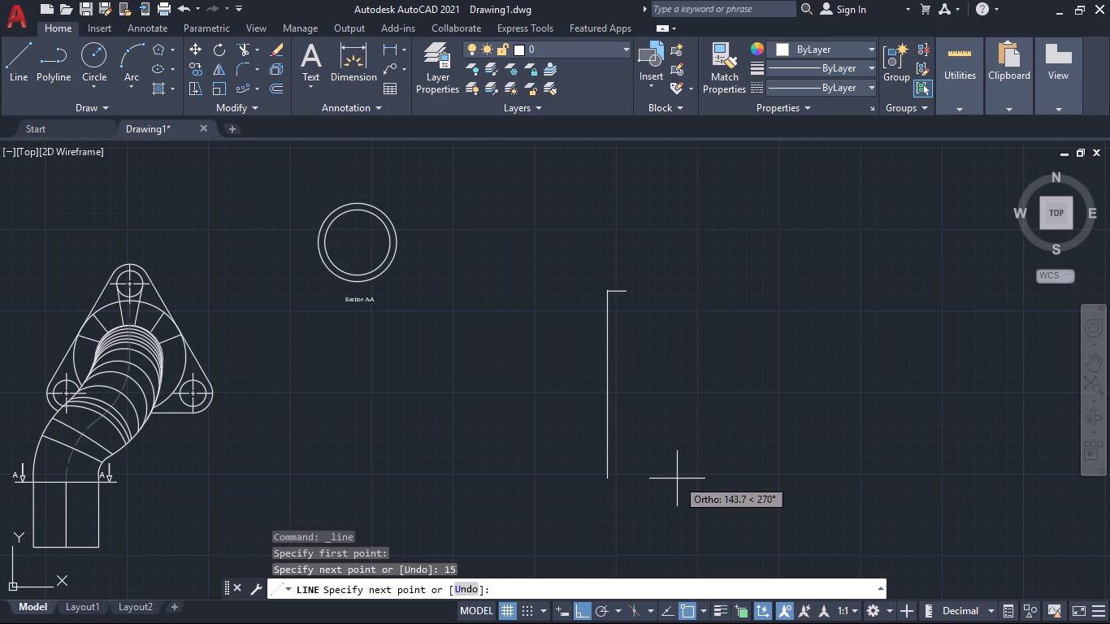
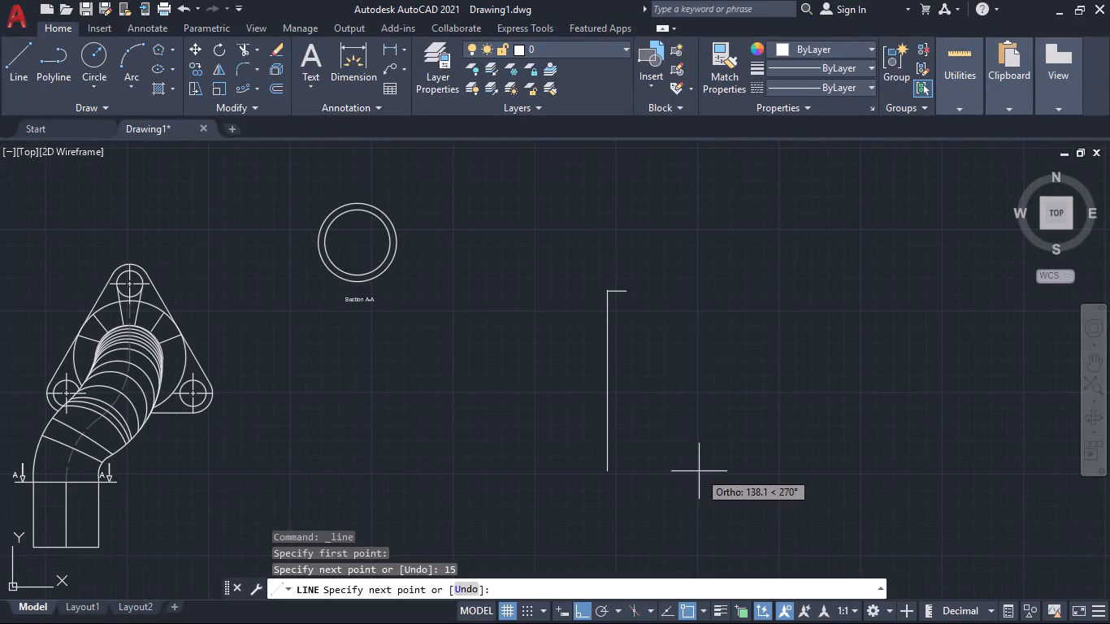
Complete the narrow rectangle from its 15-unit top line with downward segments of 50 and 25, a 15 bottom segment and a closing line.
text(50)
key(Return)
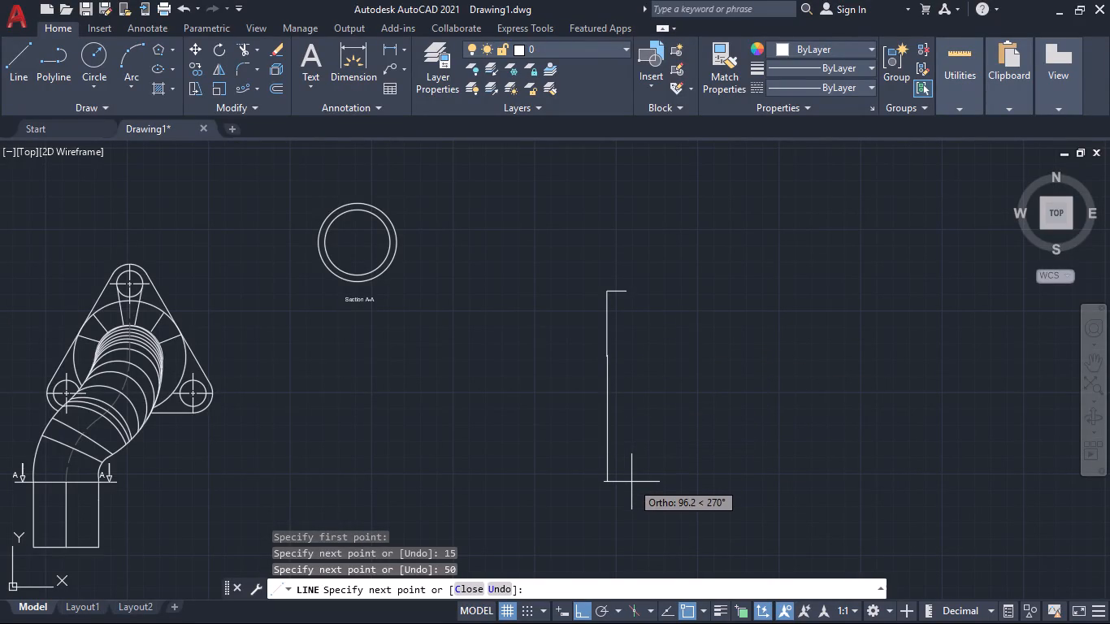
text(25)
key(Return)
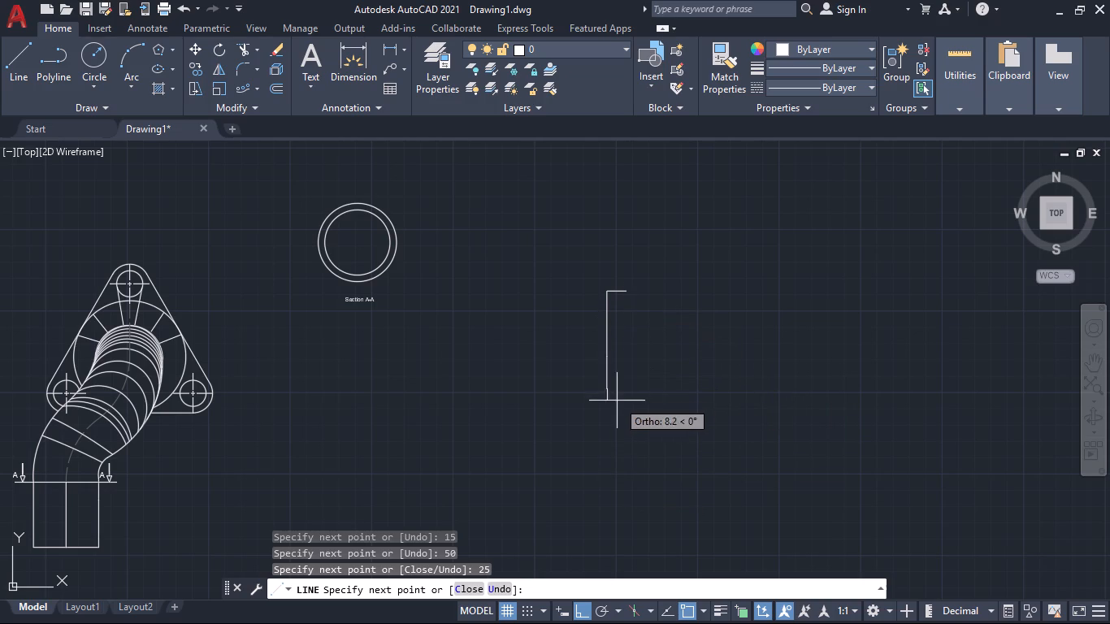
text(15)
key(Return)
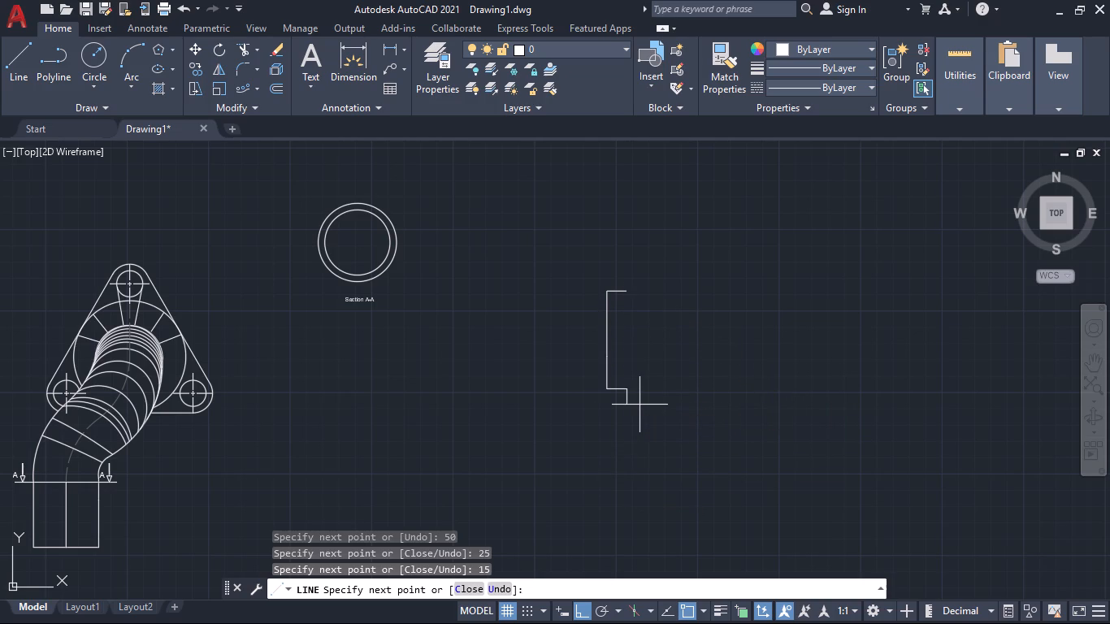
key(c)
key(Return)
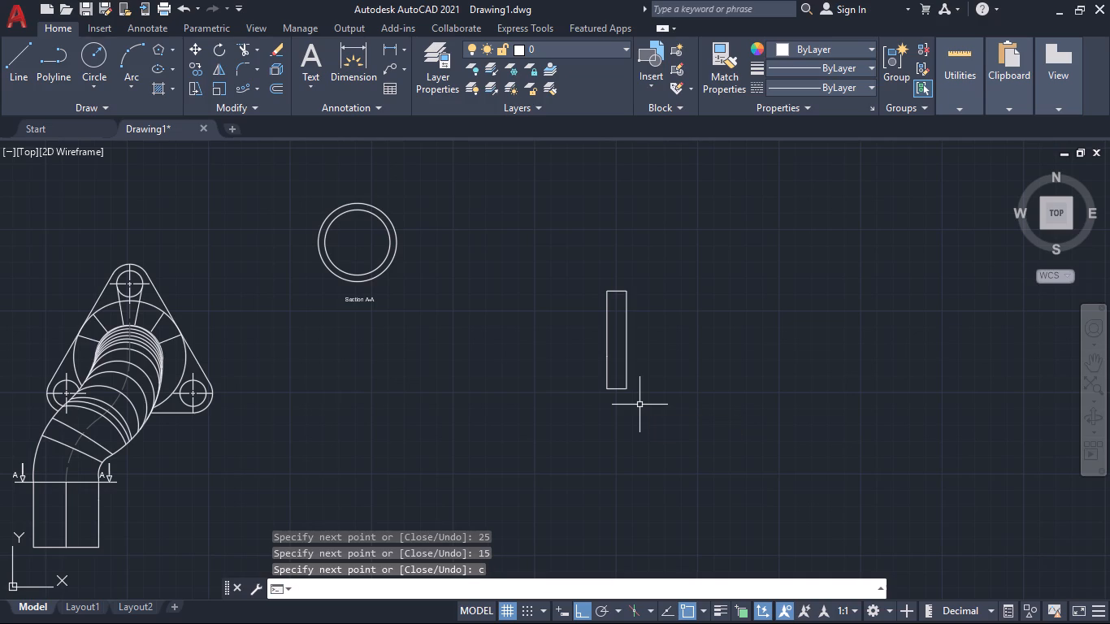
Measure the triangular flange's overall height from its top arc to its bottom edge with a temporary dimension.
scroll(618, 368, up, 1)
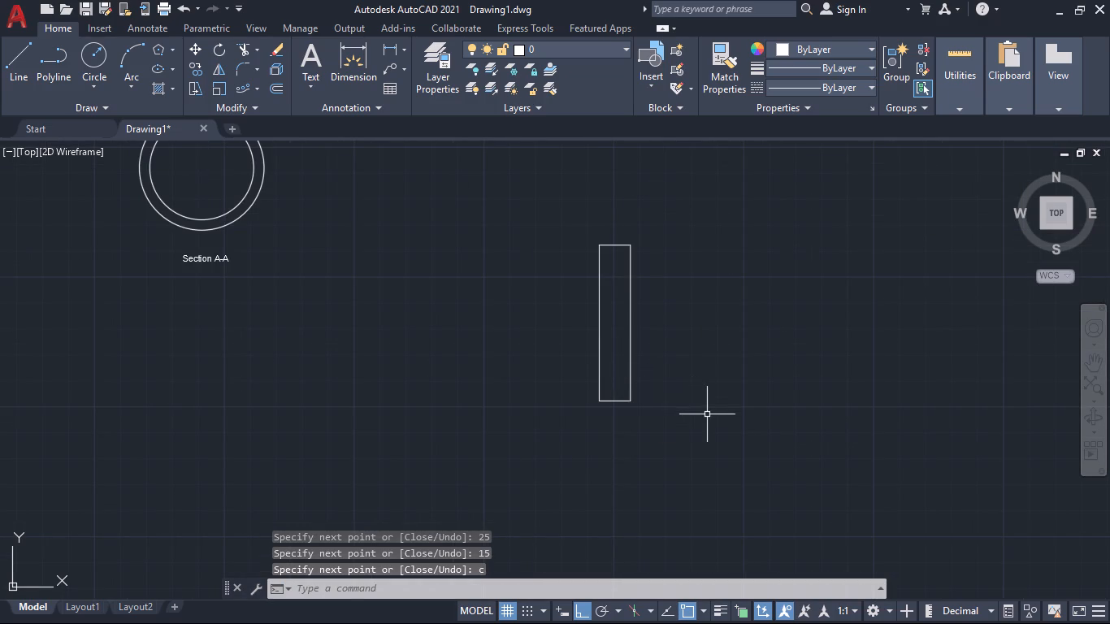
middle_drag(710, 417, 713, 374)
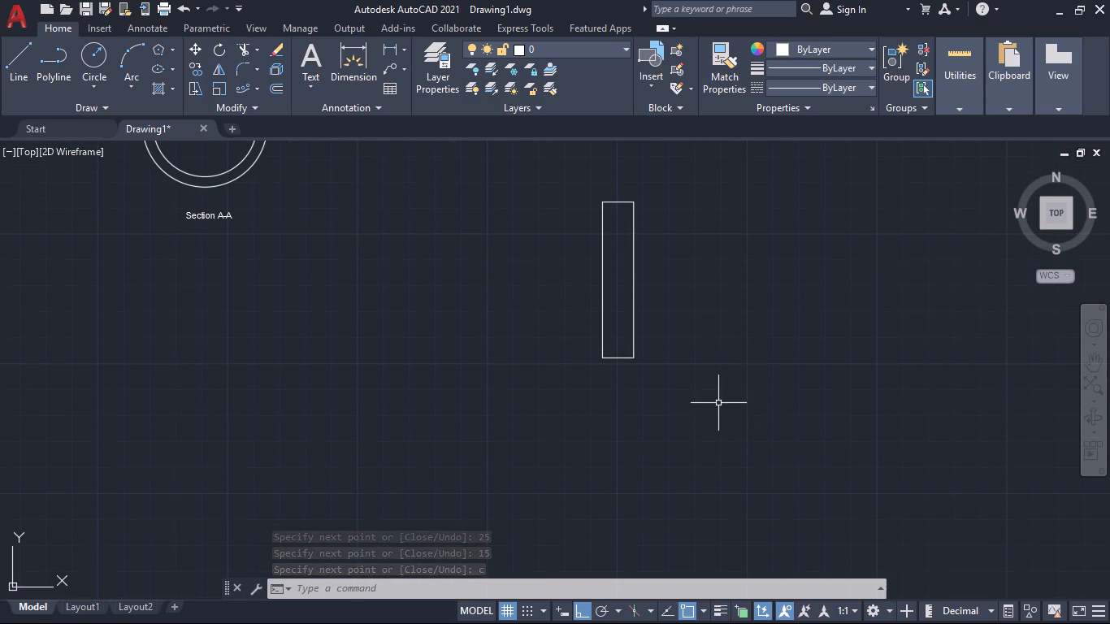
scroll(722, 408, down, 2)
middle_drag(687, 435, 697, 453)
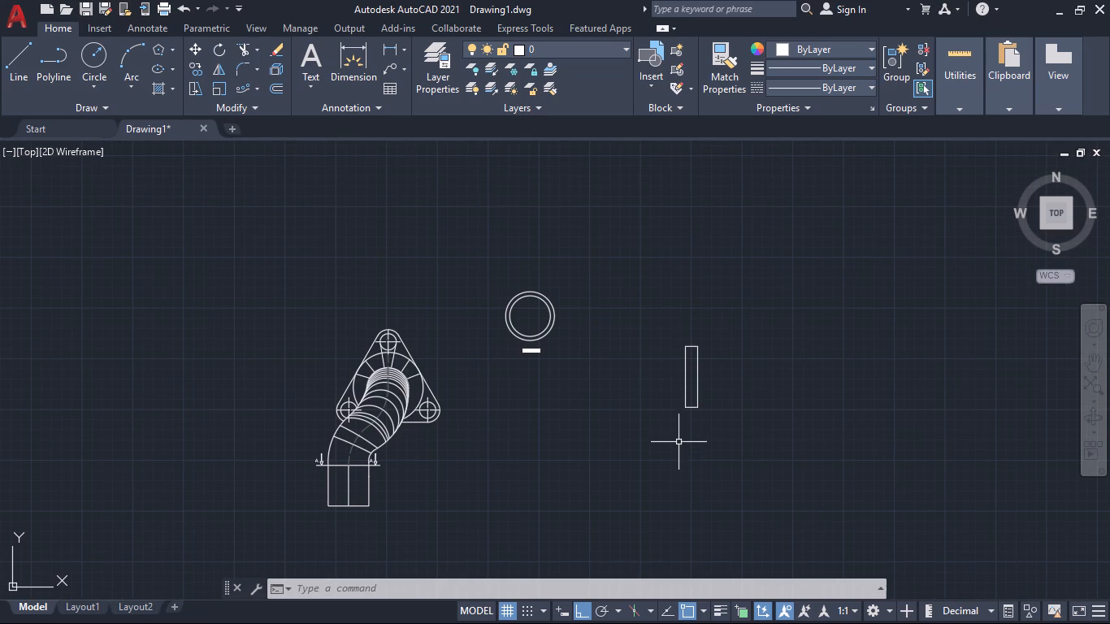
scroll(687, 452, up, 1)
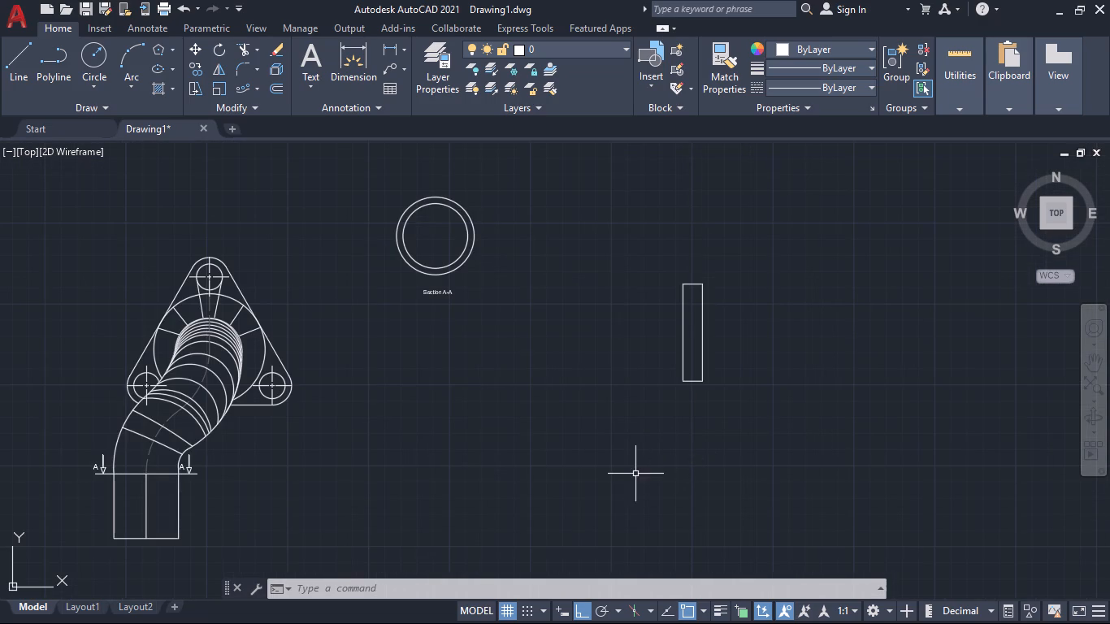
click(363, 45)
scroll(237, 224, up, 2)
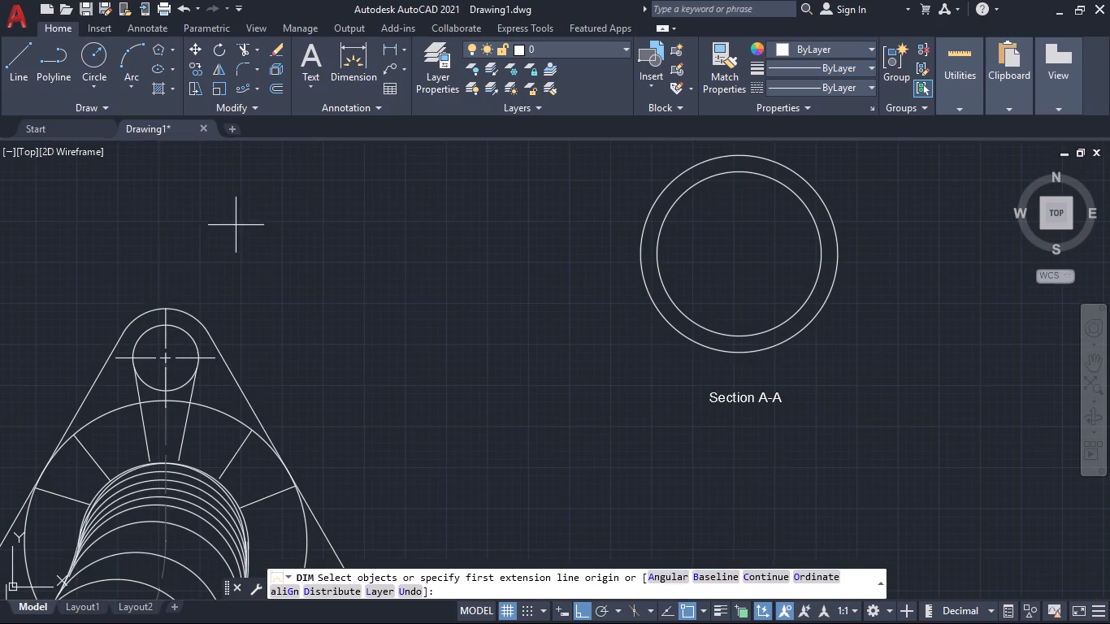
click(167, 309)
scroll(270, 330, down, 4)
scroll(255, 388, up, 1)
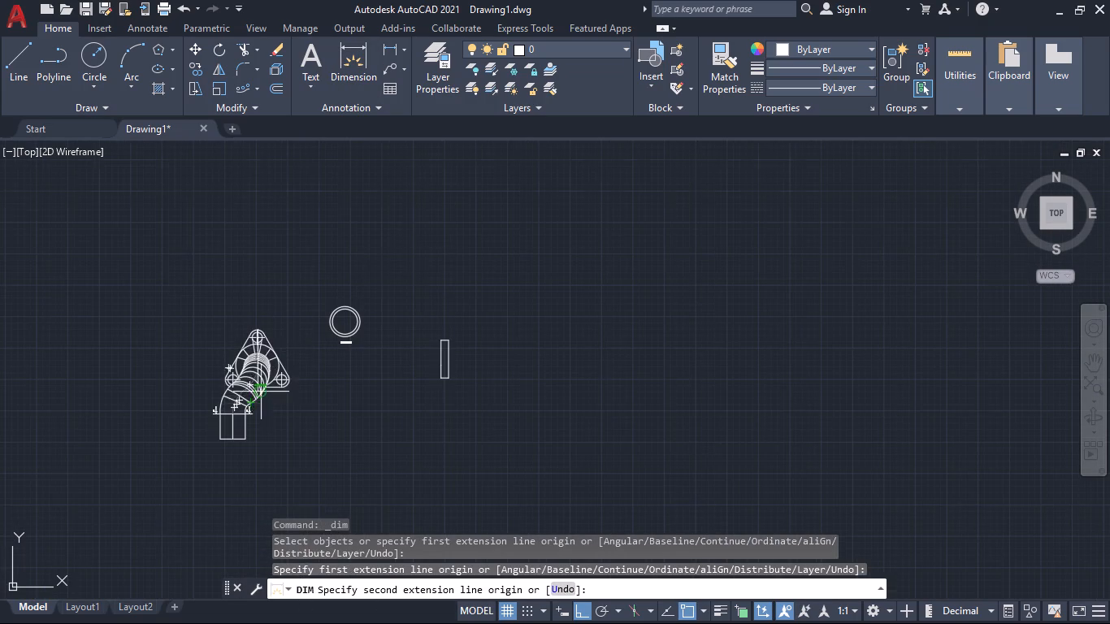
scroll(255, 388, up, 4)
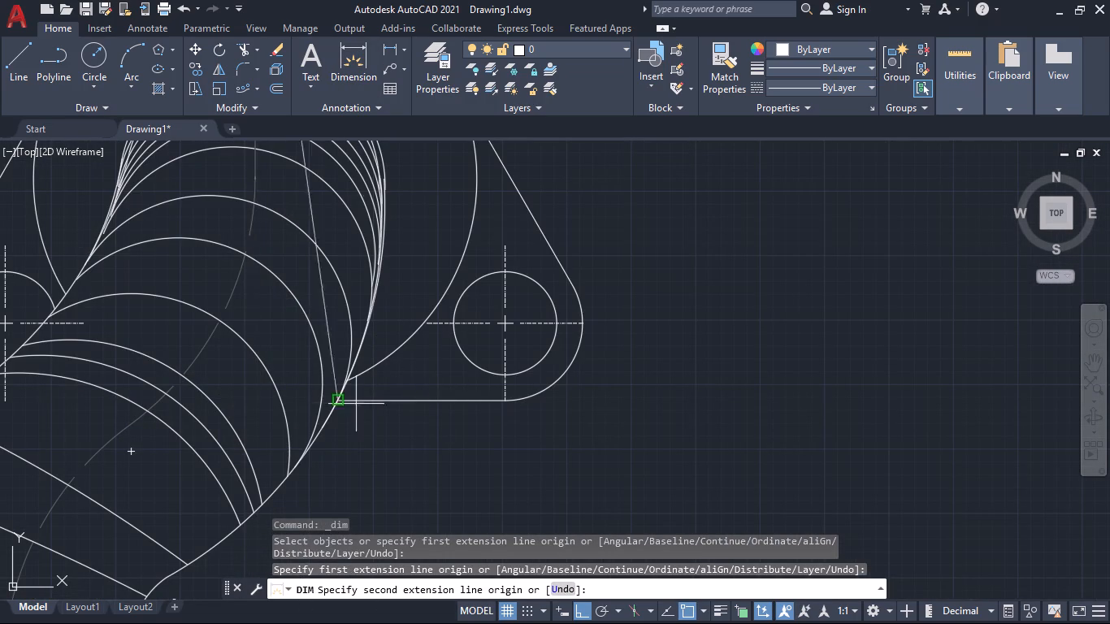
click(256, 400)
scroll(657, 382, down, 2)
scroll(674, 271, up, 4)
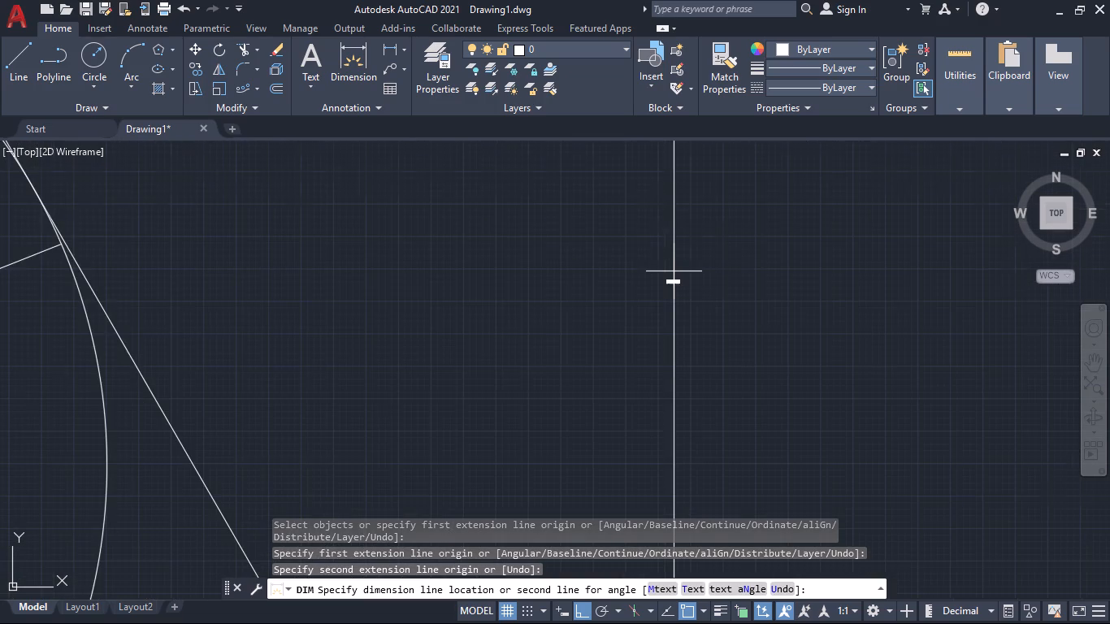
scroll(673, 271, up, 5)
scroll(673, 271, down, 6)
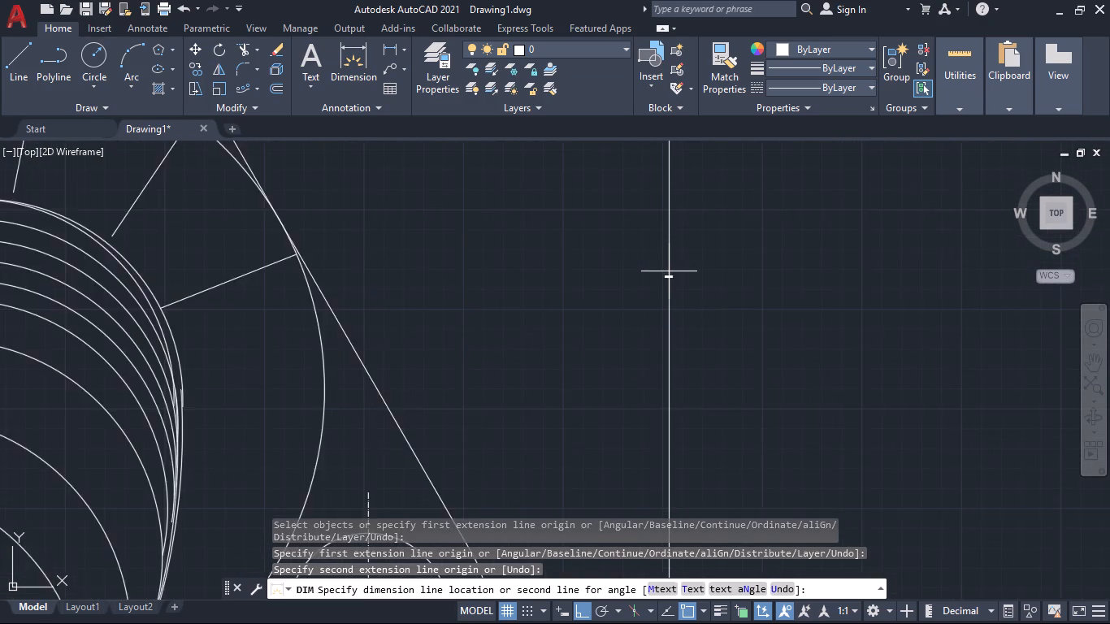
scroll(669, 271, down, 6)
key(Escape)
key(grave)
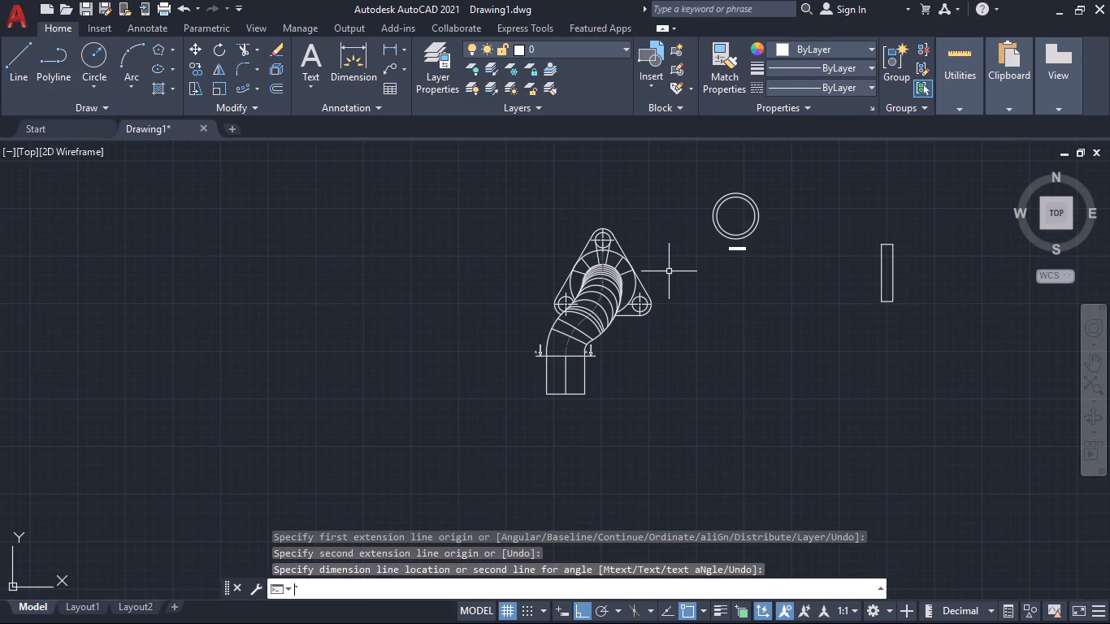
Erase the whole 15 by 75 rectangle beside the section view.
middle_drag(774, 294, 628, 295)
scroll(774, 294, up, 1)
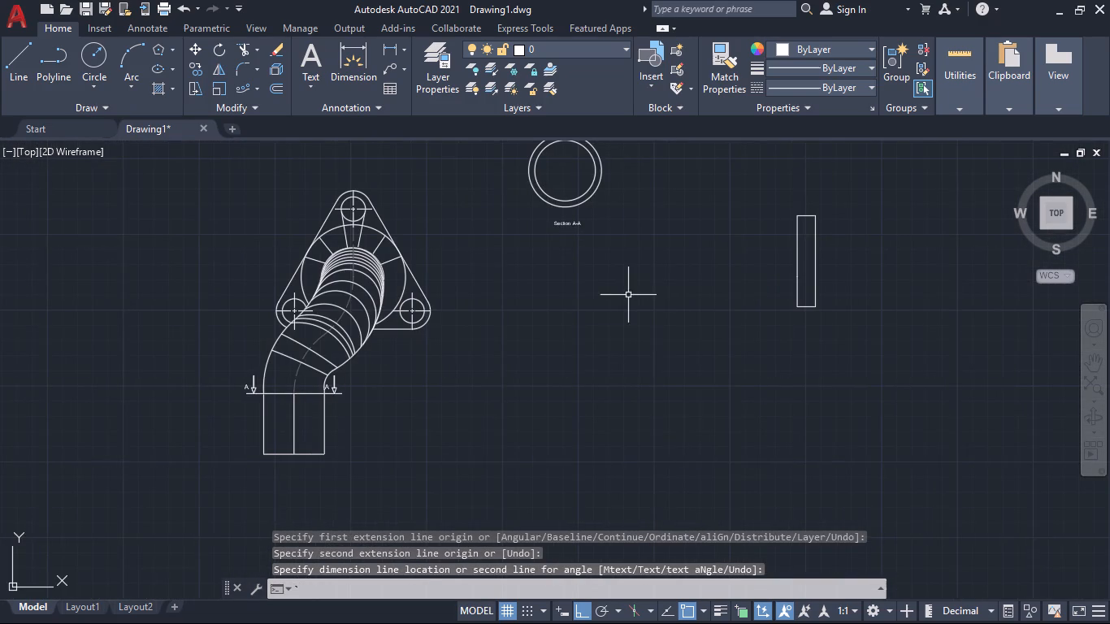
middle_drag(691, 282, 540, 296)
scroll(588, 312, up, 1)
middle_drag(617, 317, 498, 318)
click(539, 162)
click(650, 367)
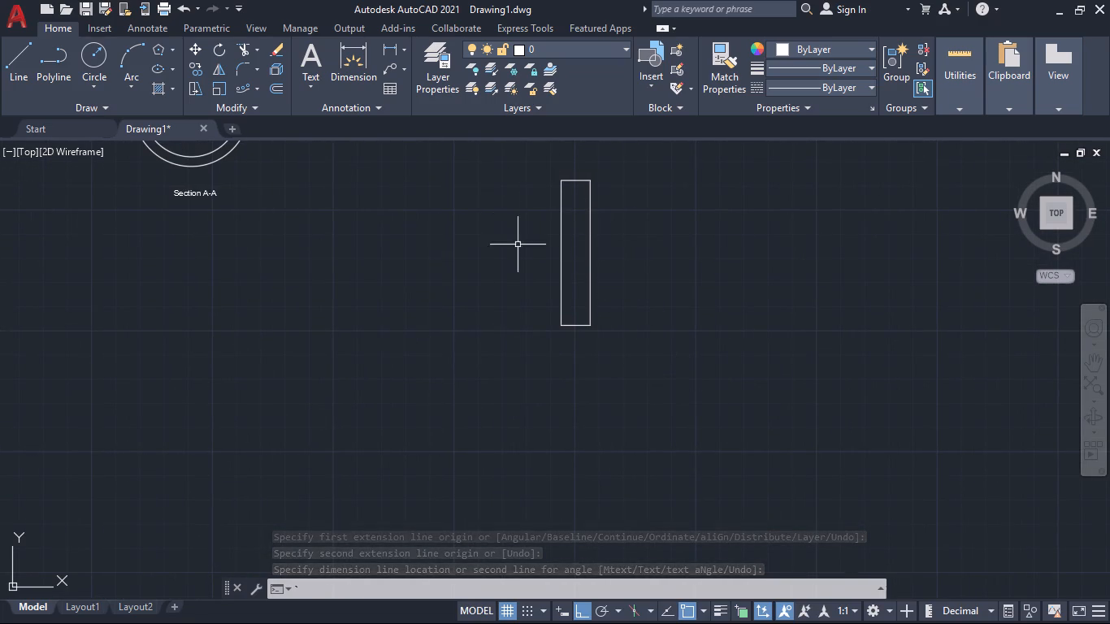
key(Escape)
key(grave)
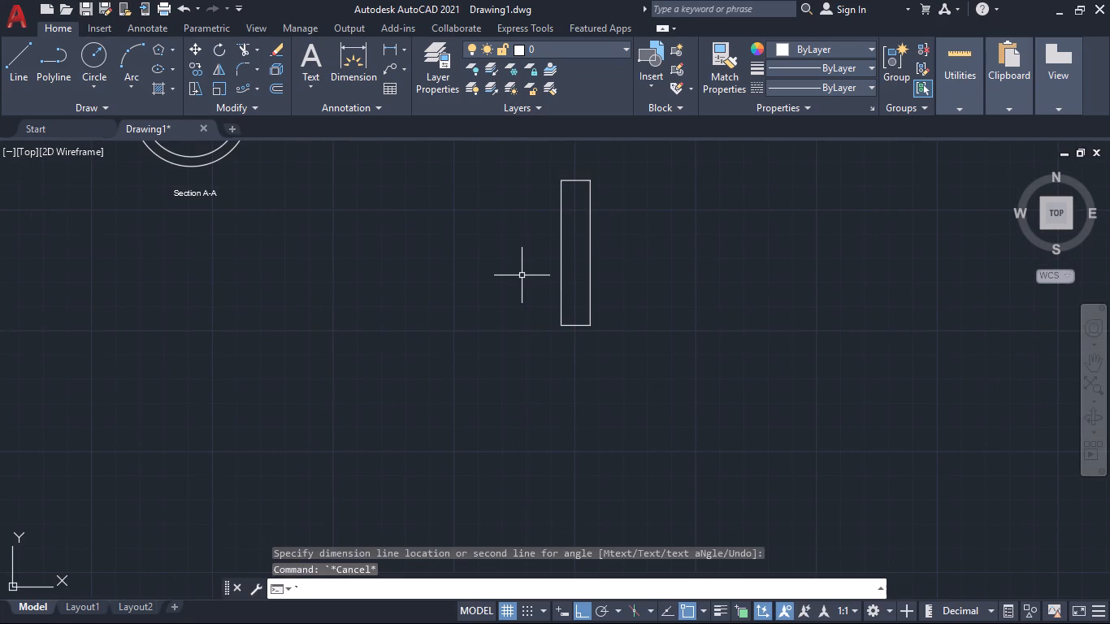
key(BackSpace)
key(BackSpace)
key(BackSpace)
click(527, 168)
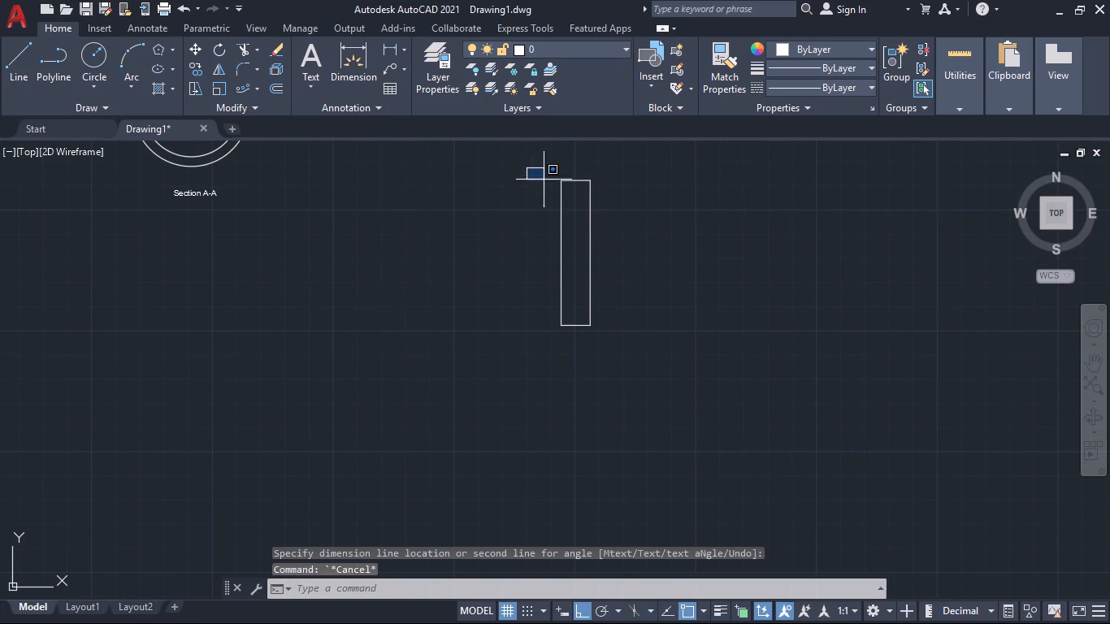
click(631, 359)
key(Delete)
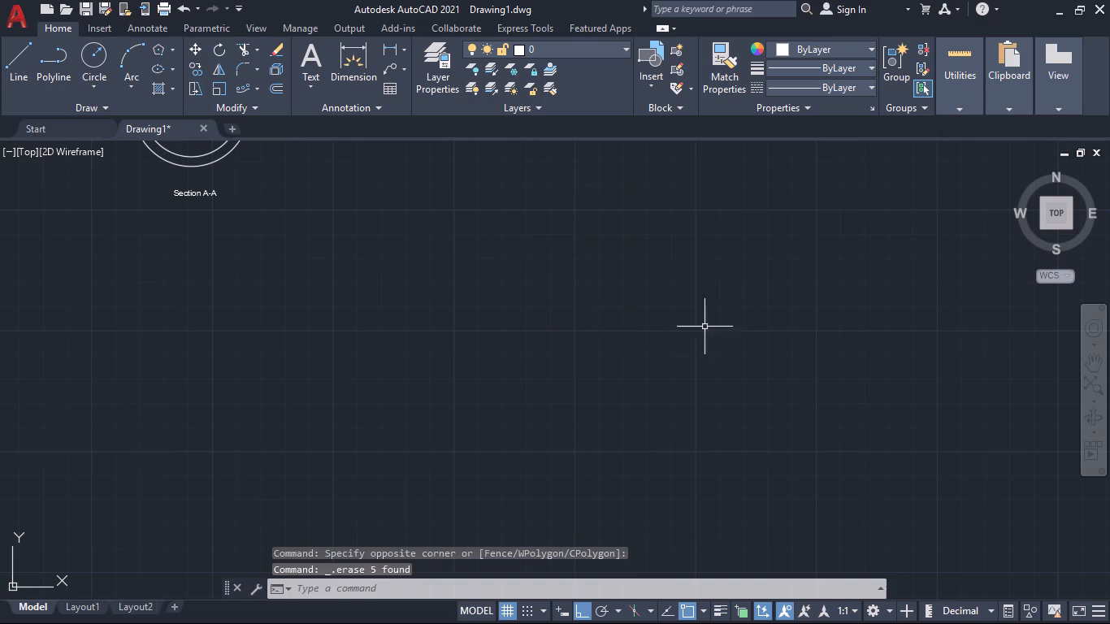
Draw a closed upright rectangle 15 wide and 103 high with lines in the empty area beside Section A-A.
click(8, 54)
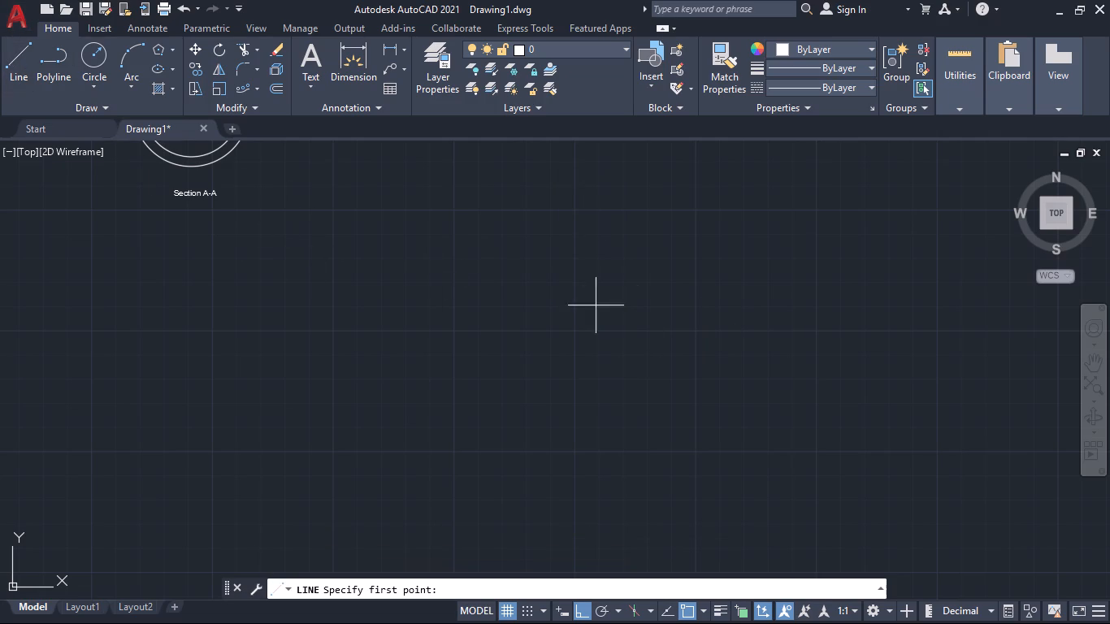
click(541, 193)
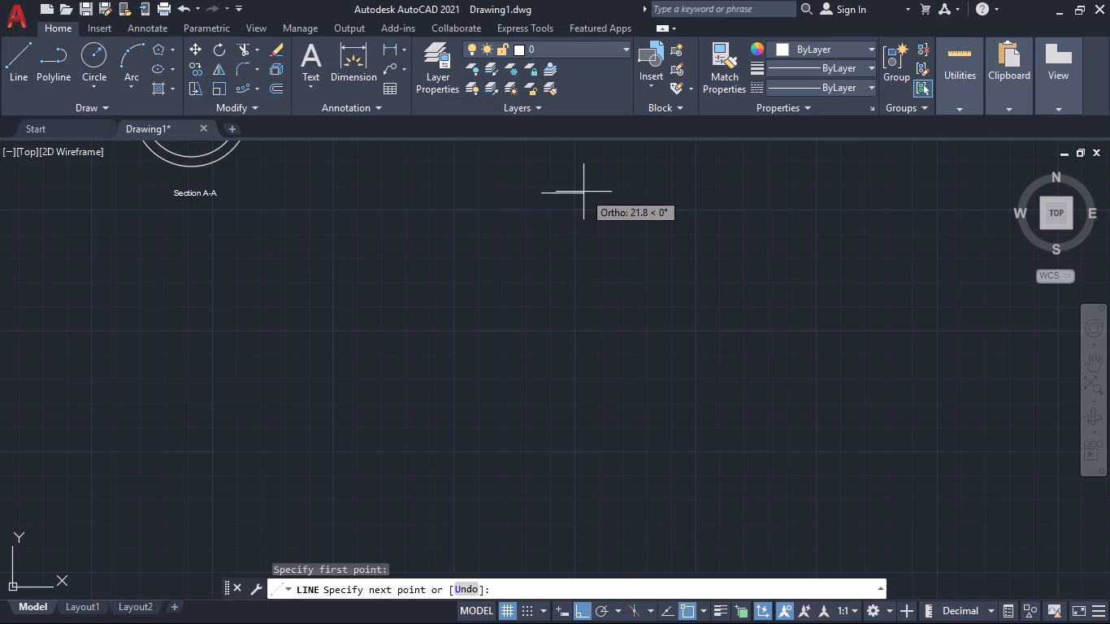
text(15)
key(Return)
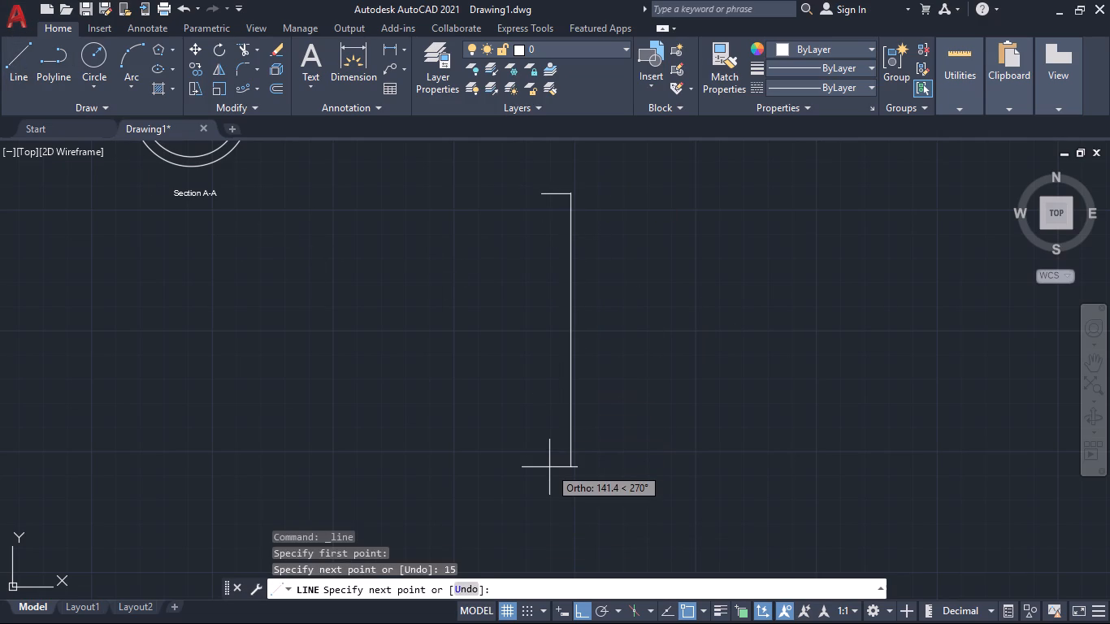
text(11)
key(3)
key(BackSpace)
key(BackSpace)
text(03)
key(Return)
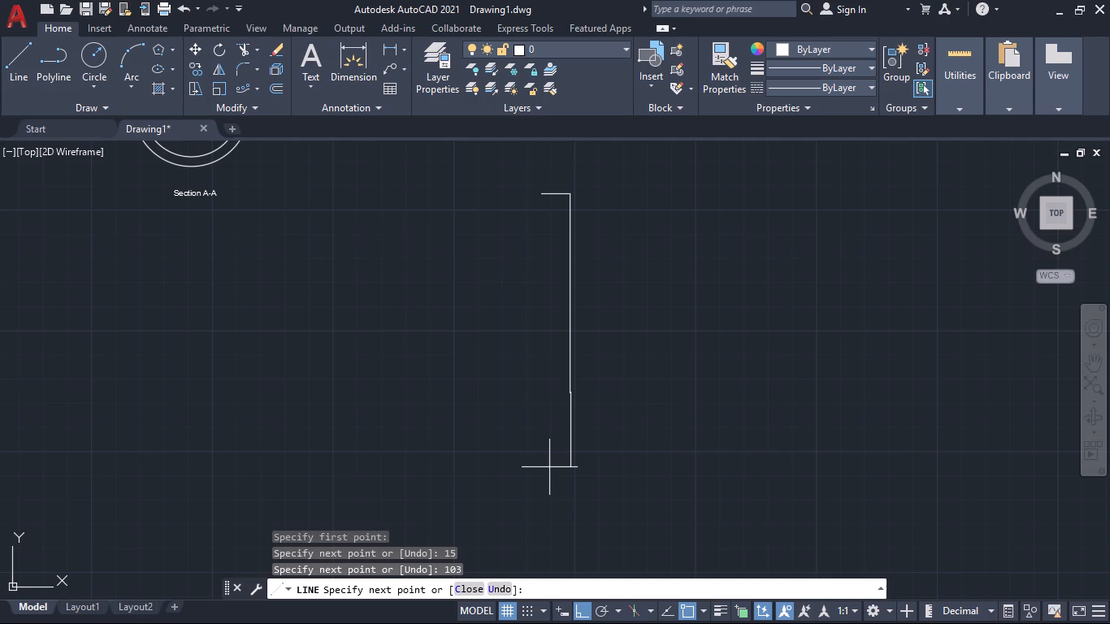
scroll(409, 415, down, 2)
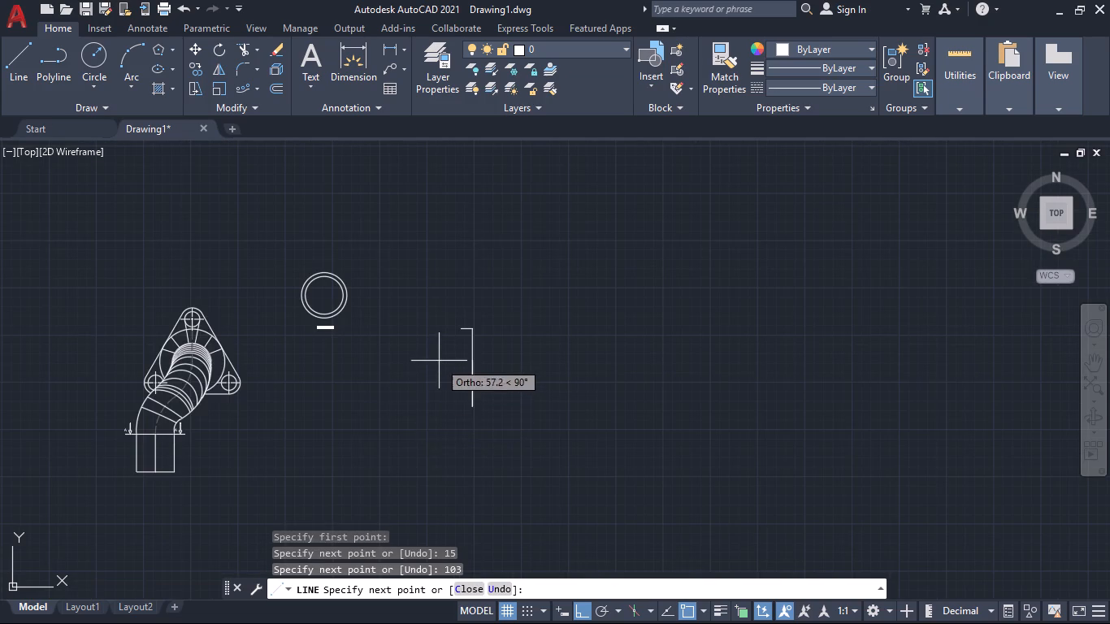
text(15)
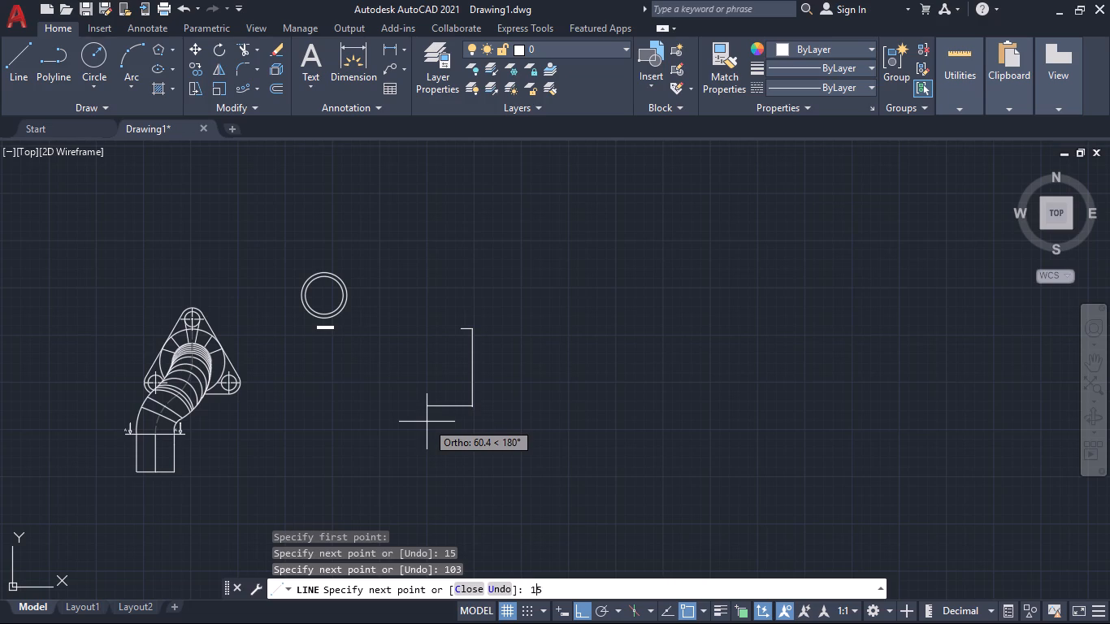
key(Return)
key(c)
key(Return)
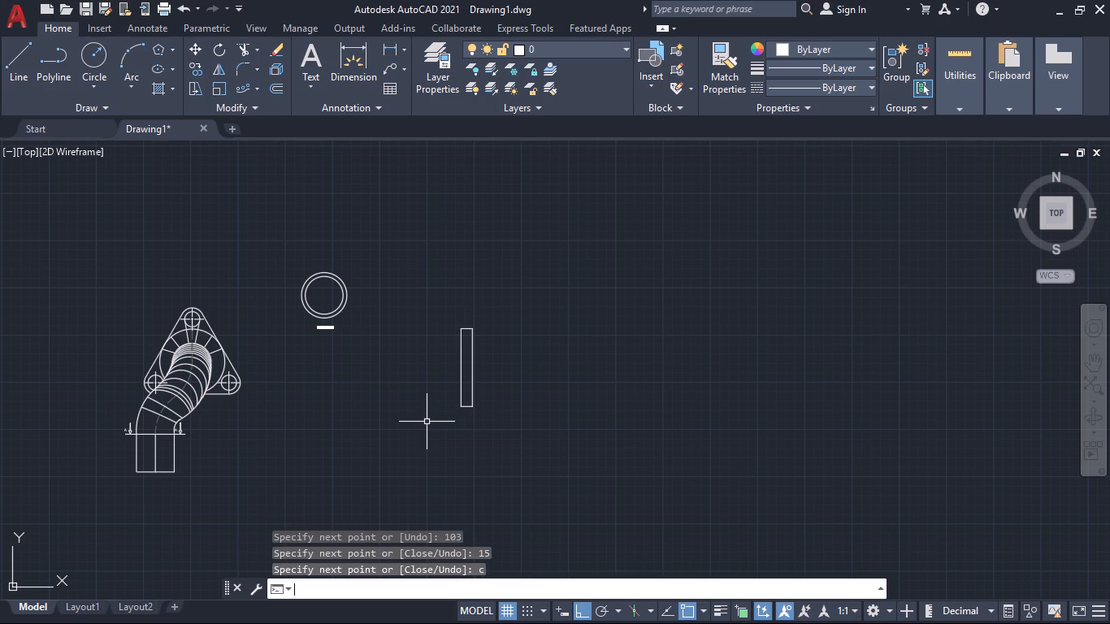
middle_drag(511, 439, 523, 454)
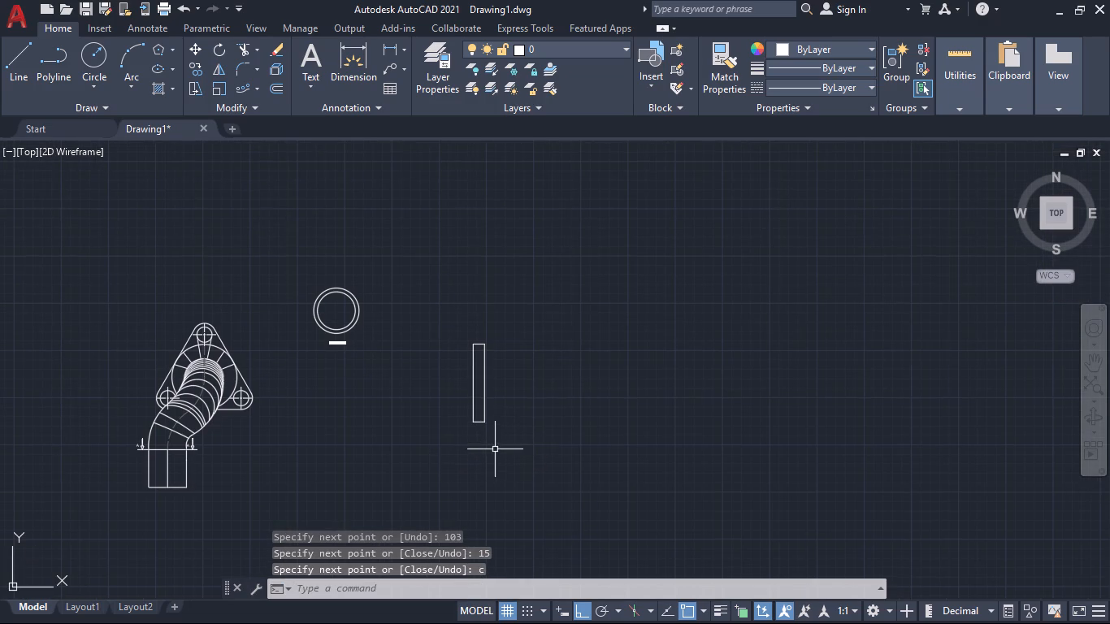
click(493, 448)
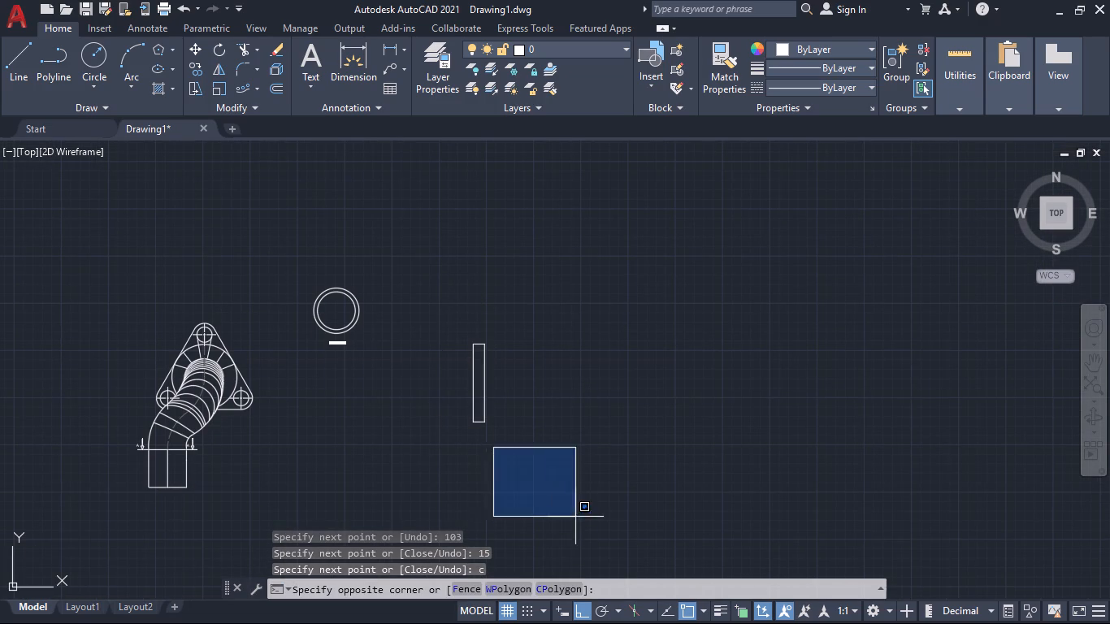
click(575, 517)
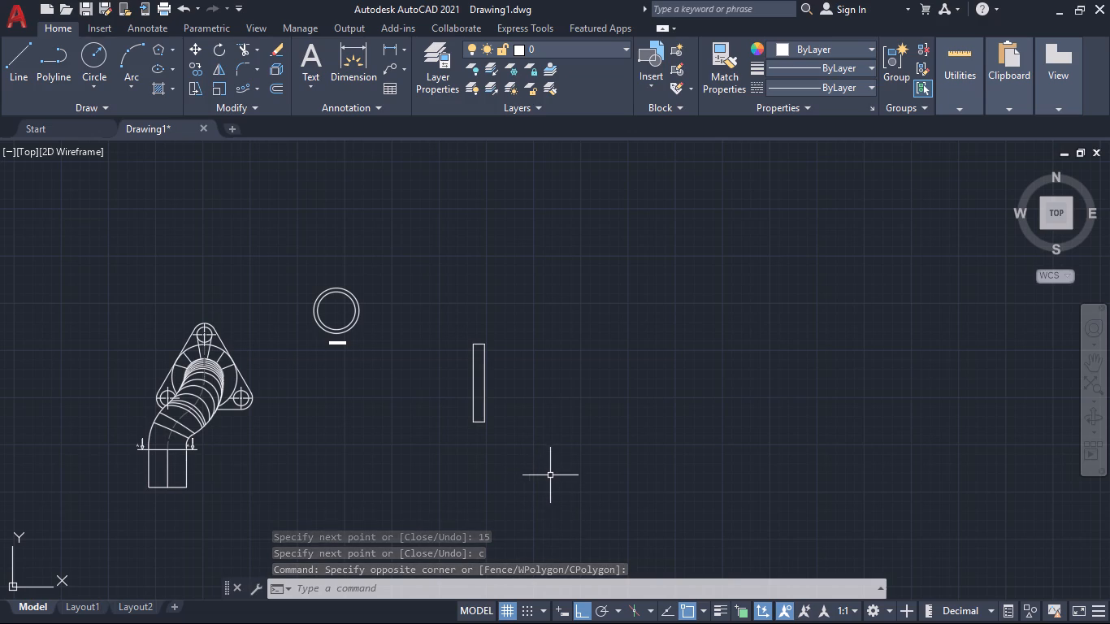
Draw a circle of radius 10 in the empty area below the flange rectangle, offset toward its left side.
middle_drag(481, 470, 564, 470)
scroll(530, 341, up, 3)
middle_drag(553, 395, 553, 380)
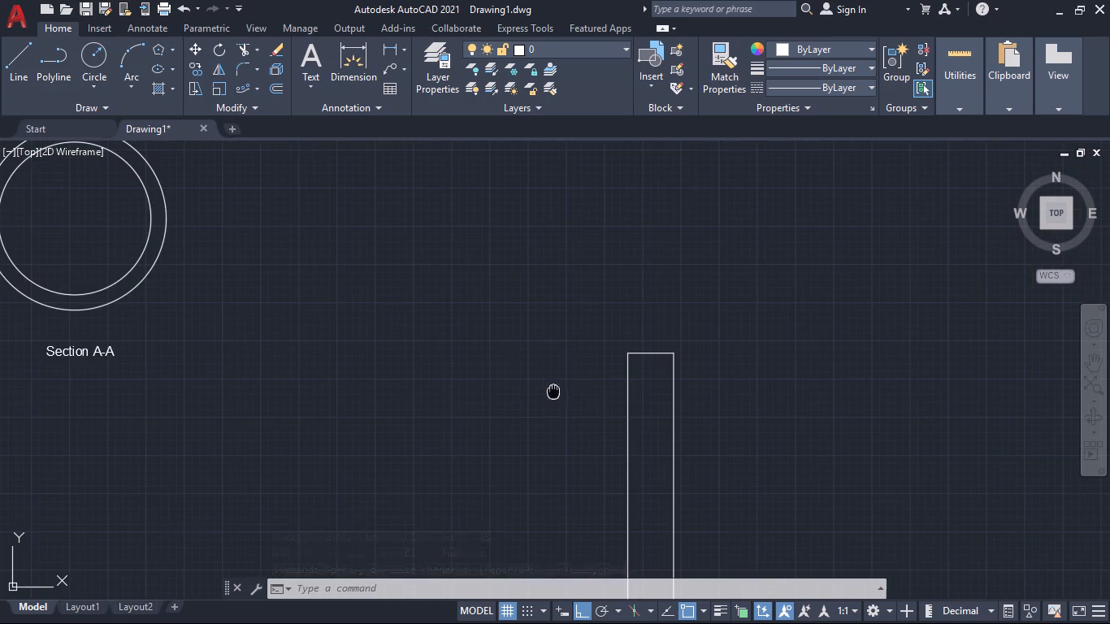
middle_drag(553, 380, 521, 239)
scroll(504, 351, down, 1)
middle_drag(510, 414, 471, 334)
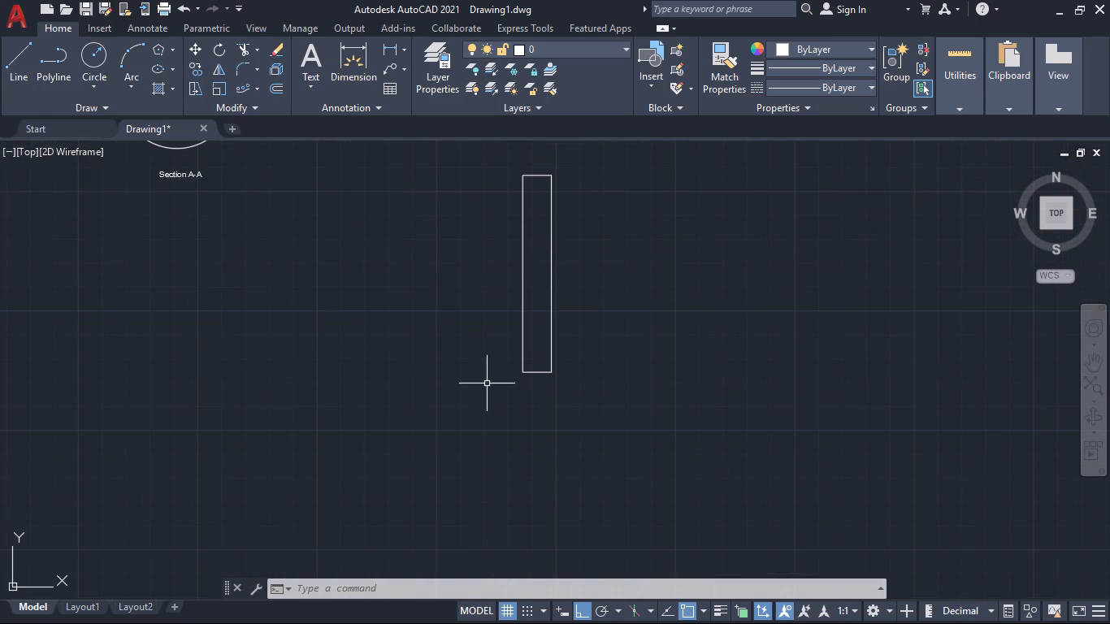
middle_drag(487, 384, 475, 333)
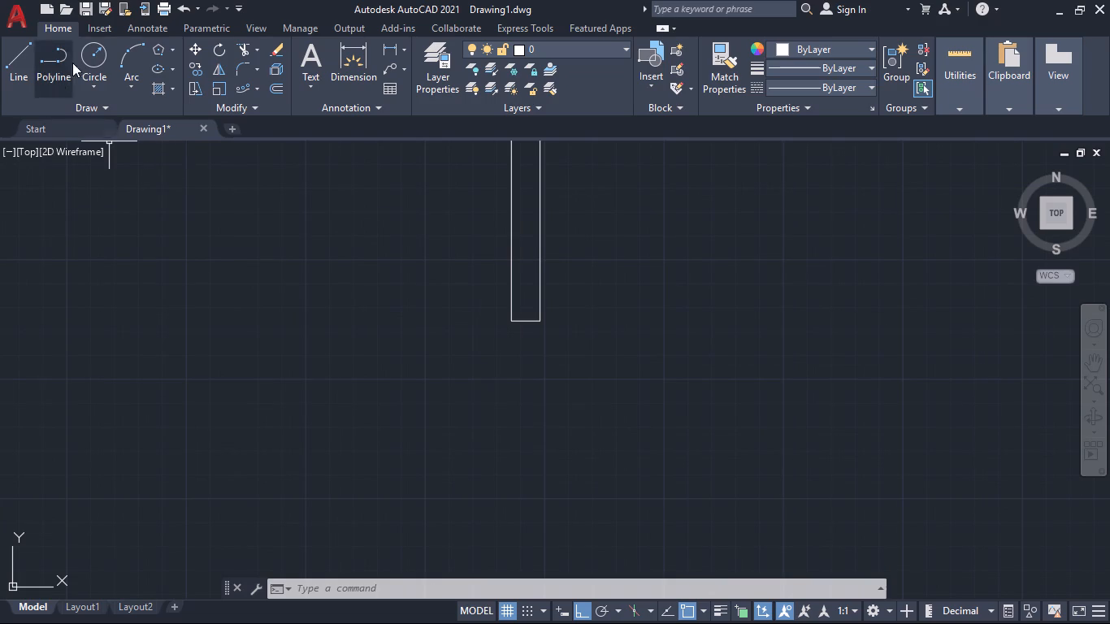
click(91, 59)
click(457, 479)
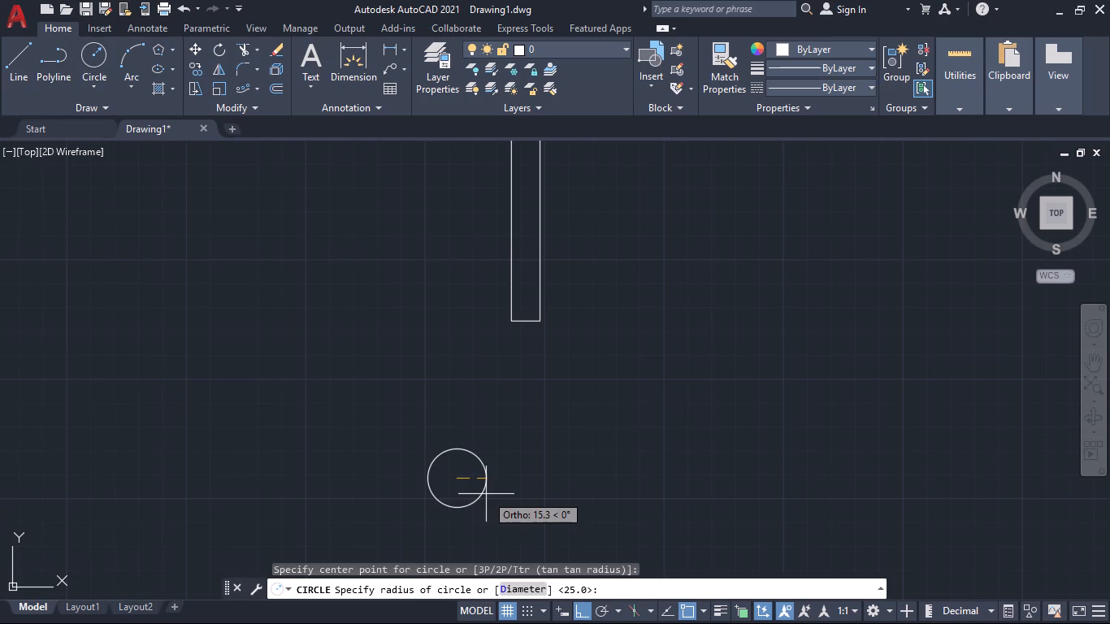
text(10)
key(Return)
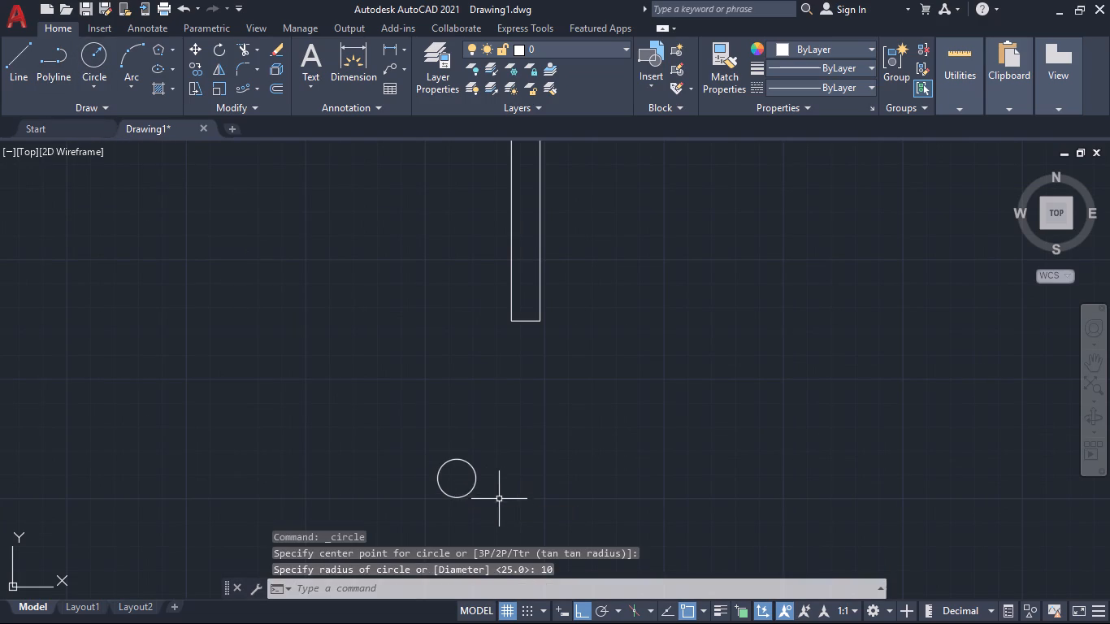
Move the circle by its right quadrant point close to the rectangle's lower-left corner, switching from ortho to polar tracking for free placement.
click(499, 501)
click(417, 435)
key(m)
key(Return)
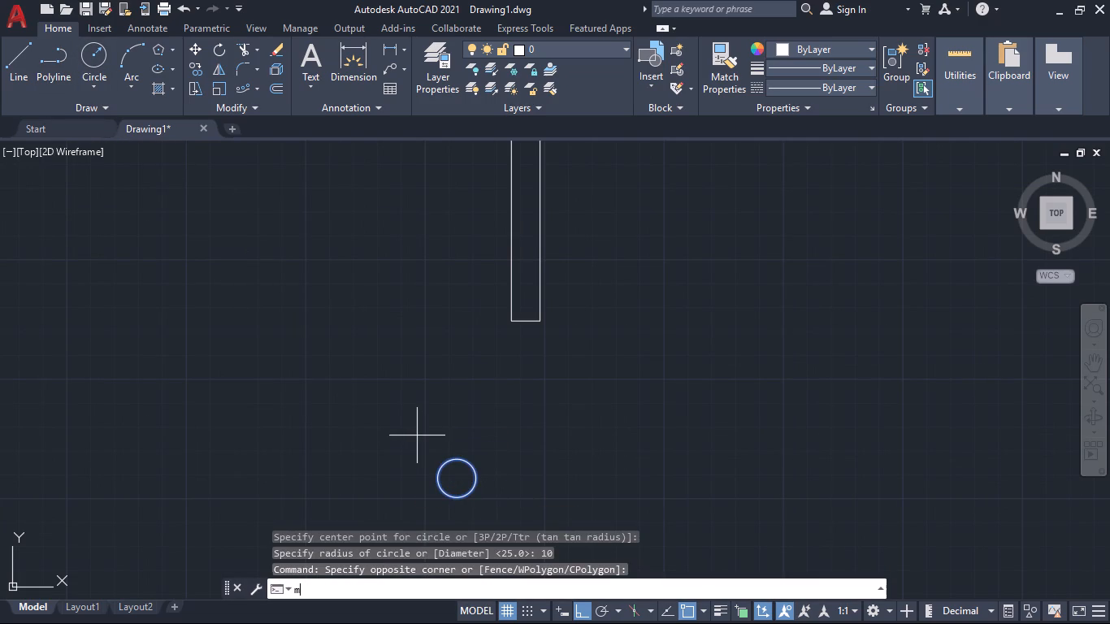
click(473, 479)
scroll(510, 318, up, 2)
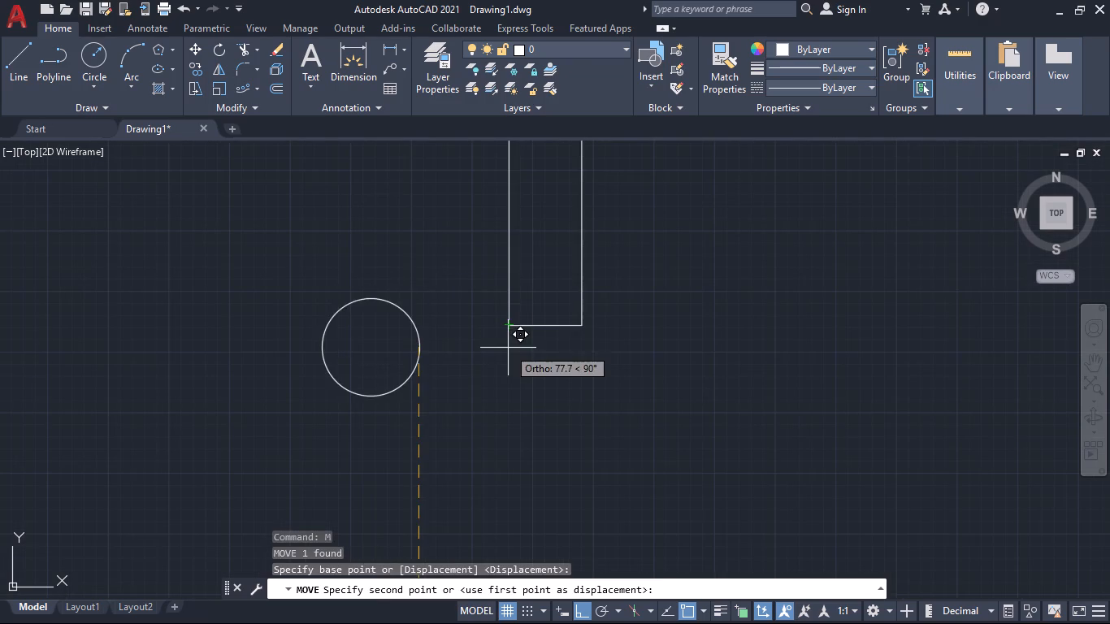
click(596, 610)
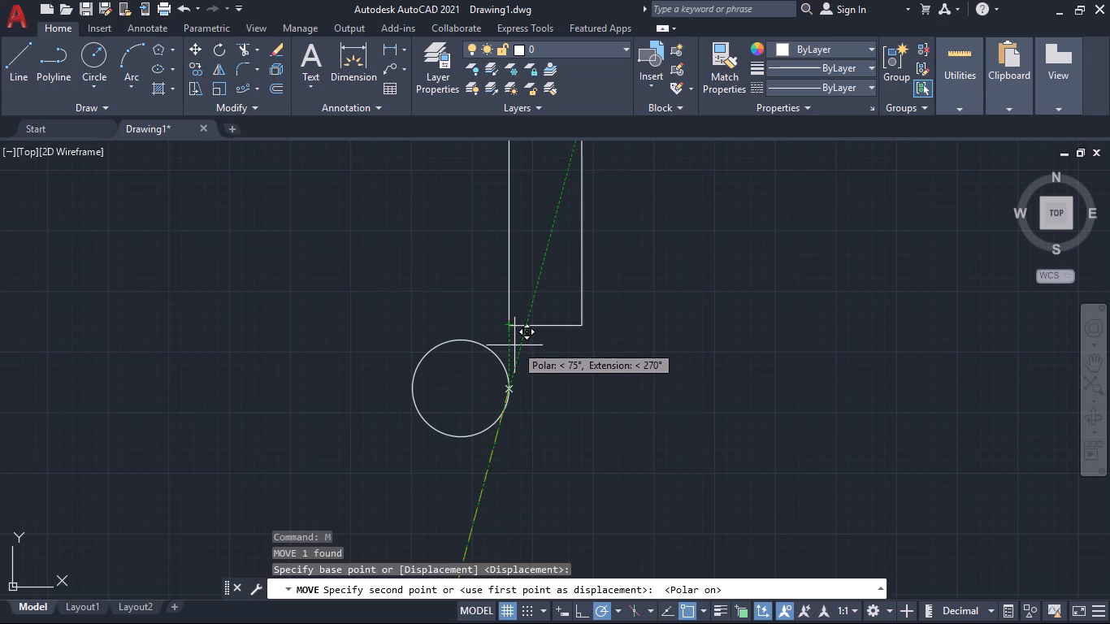
scroll(512, 346, up, 3)
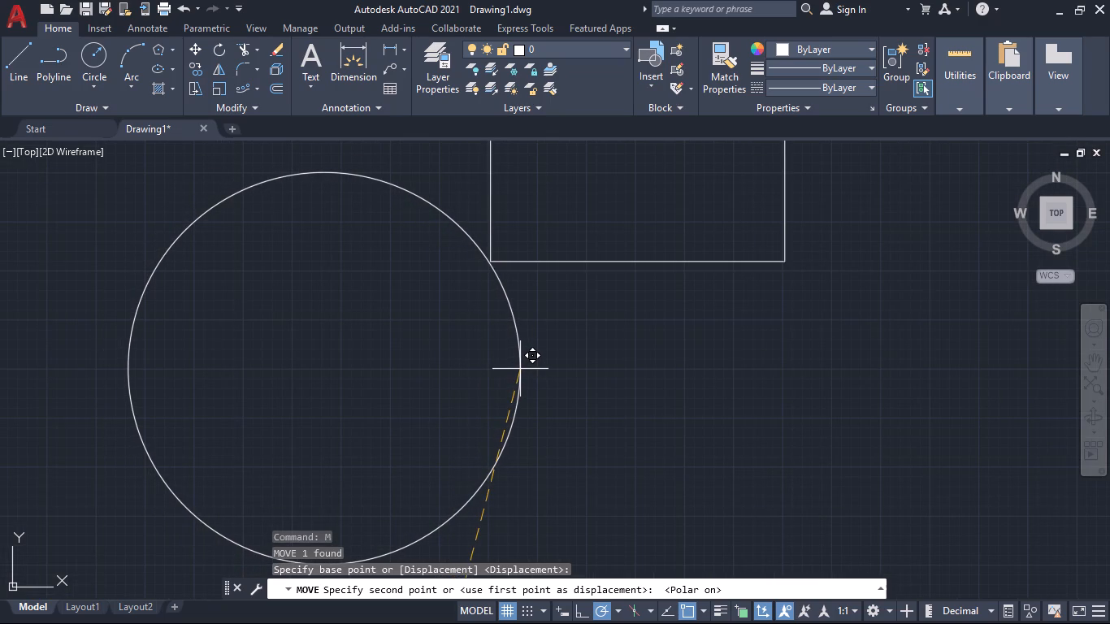
click(520, 369)
Move the circle from a point on its circumference so it passes exactly through the rectangle's lower-left corner.
scroll(484, 260, up, 4)
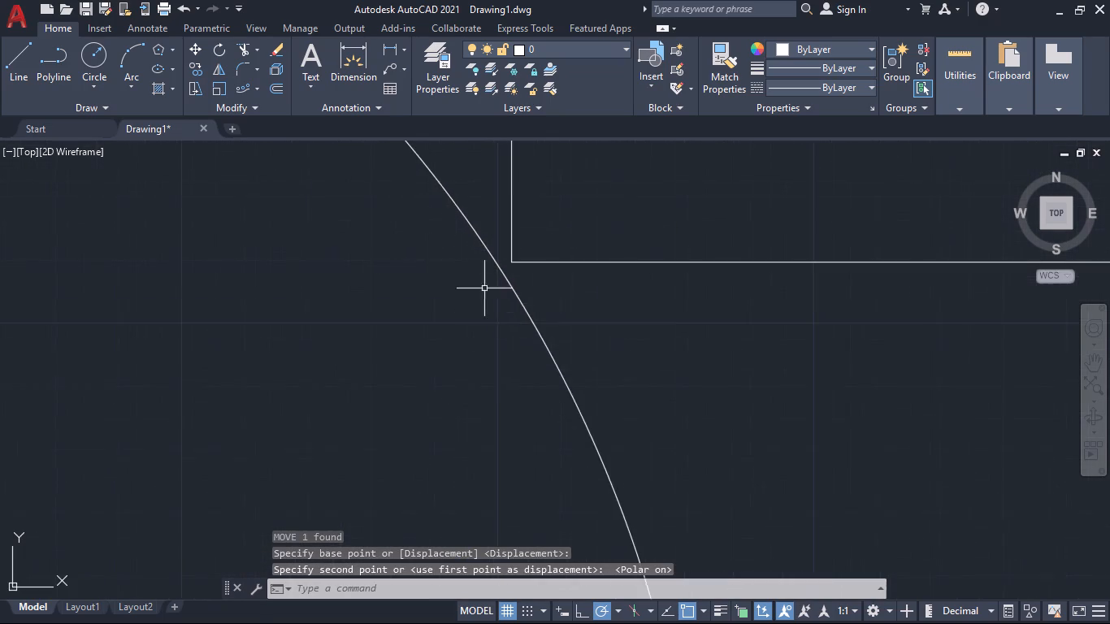
middle_drag(479, 323, 429, 409)
click(470, 382)
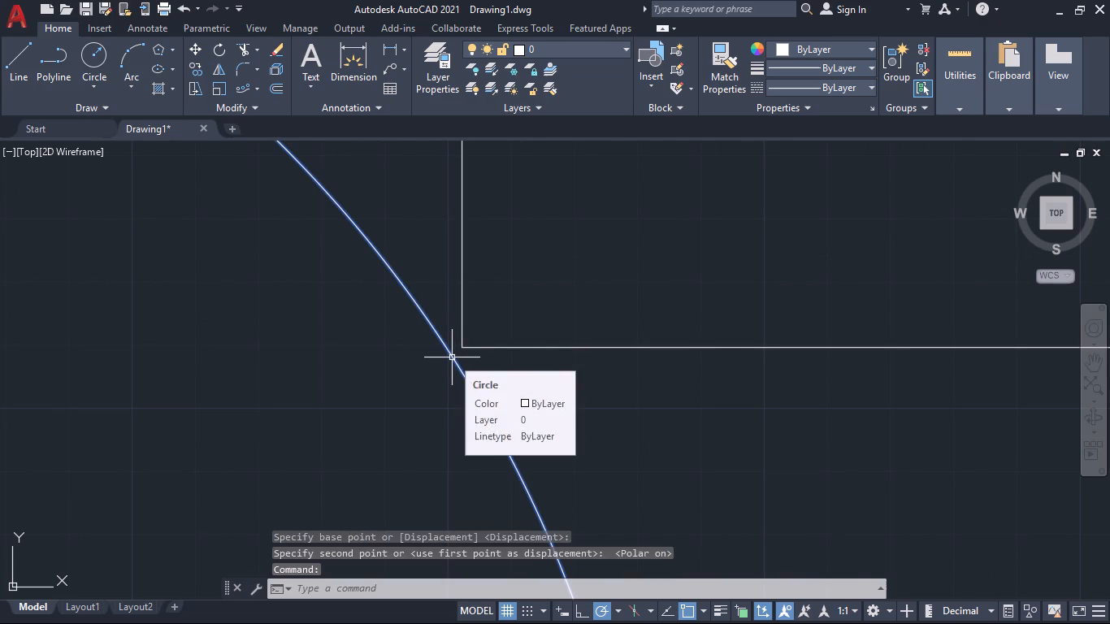
key(m)
key(Return)
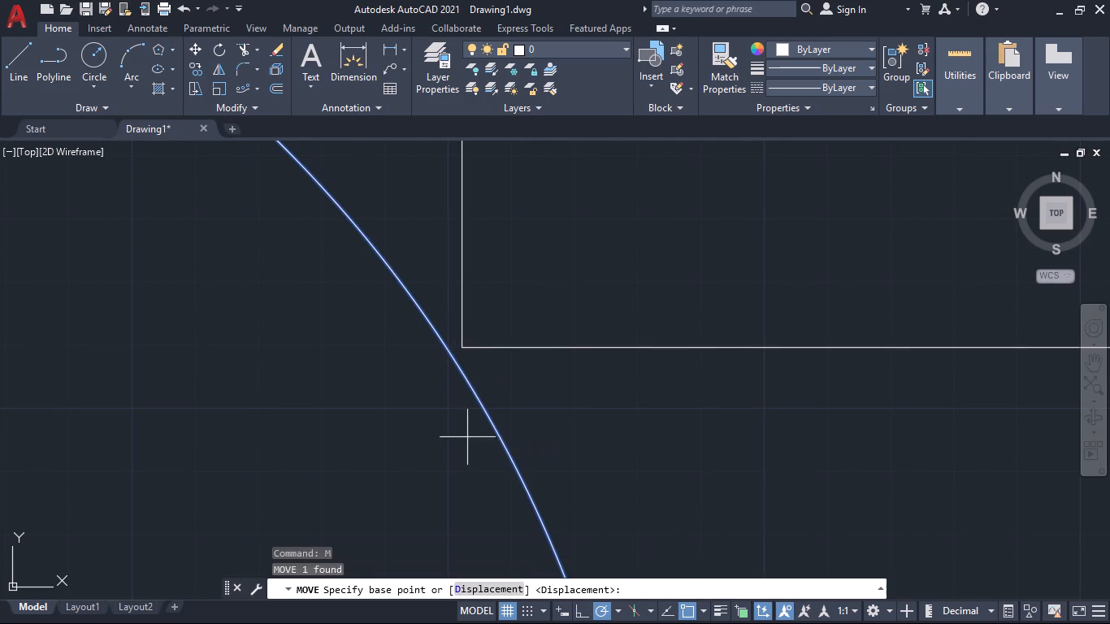
click(449, 354)
click(461, 348)
Draw lines from the rectangle's lower-left corner up its left edge in two 30-unit segments, ending with a horizontal segment about 48.9 to the left.
scroll(531, 440, down, 2)
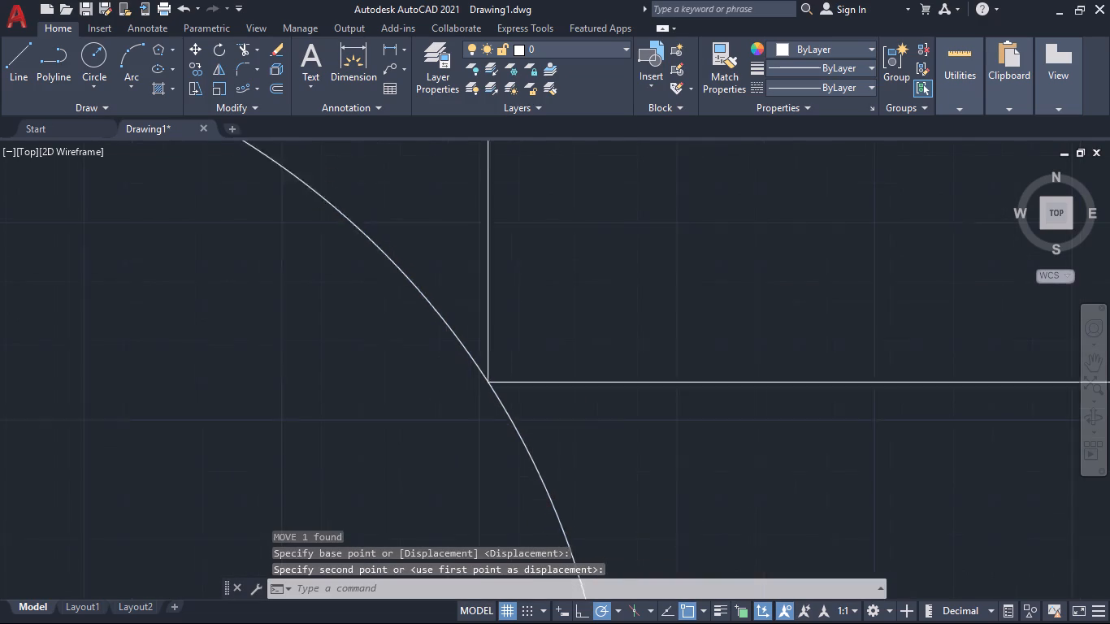
scroll(531, 442, down, 4)
middle_drag(527, 476, 544, 444)
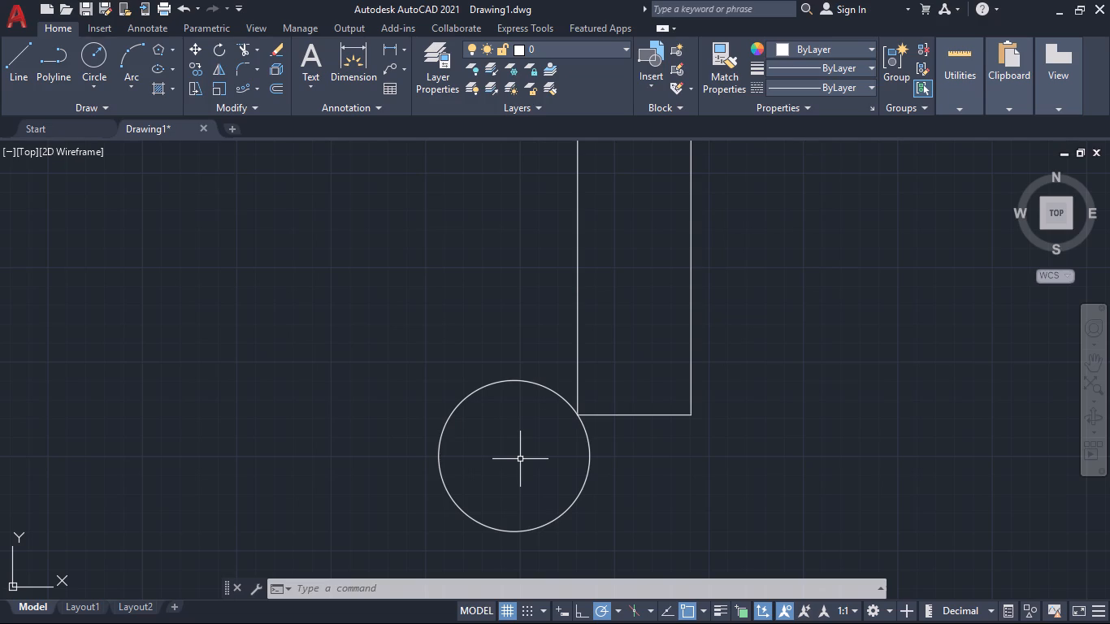
middle_drag(522, 457, 523, 414)
scroll(524, 417, down, 2)
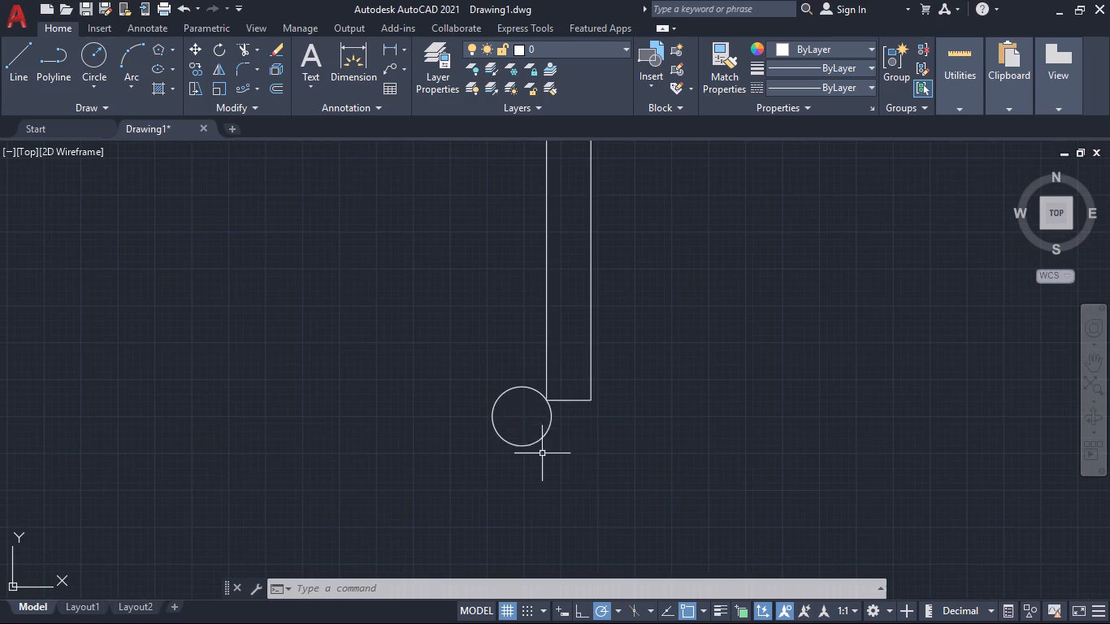
scroll(605, 489, down, 2)
middle_drag(617, 502, 625, 483)
scroll(572, 474, up, 1)
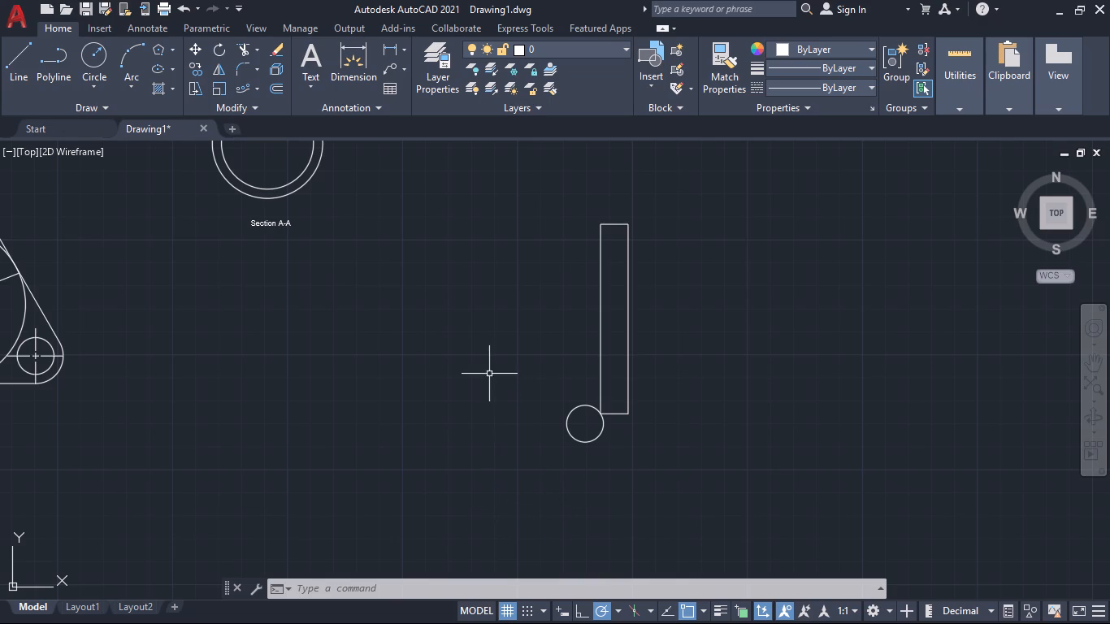
middle_drag(489, 368, 476, 440)
scroll(476, 440, up, 1)
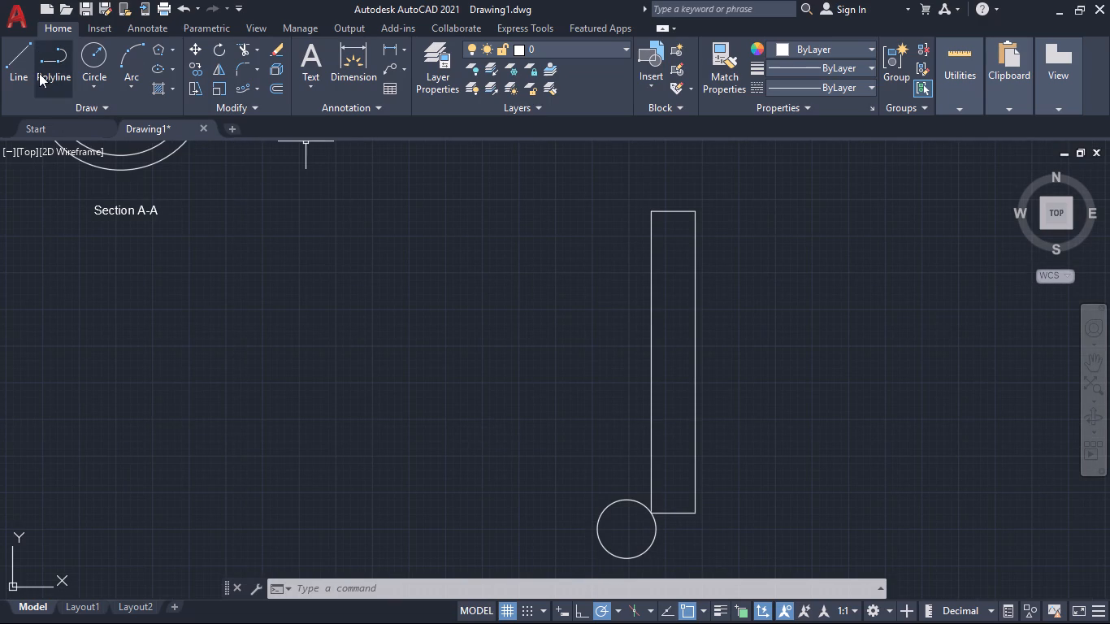
click(16, 58)
click(653, 513)
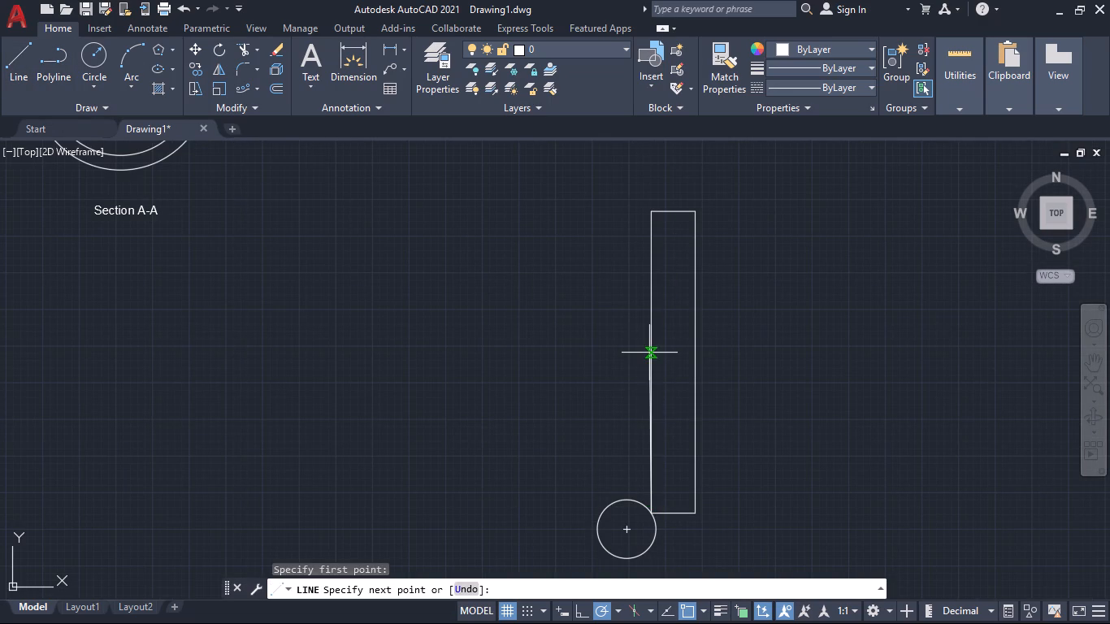
text(30)
key(Return)
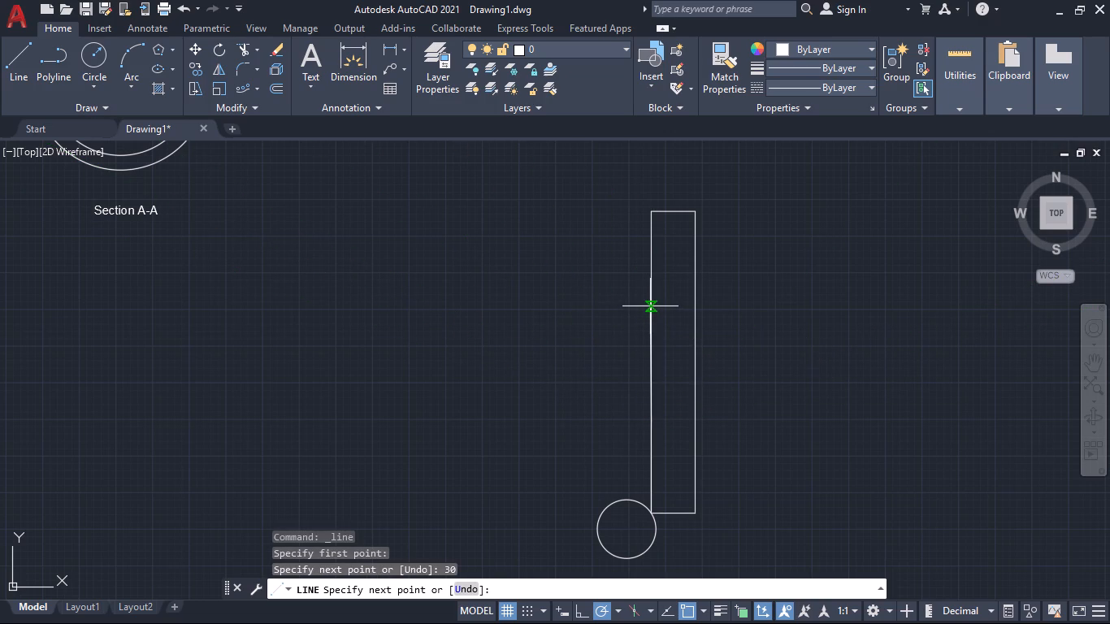
text(30)
key(Return)
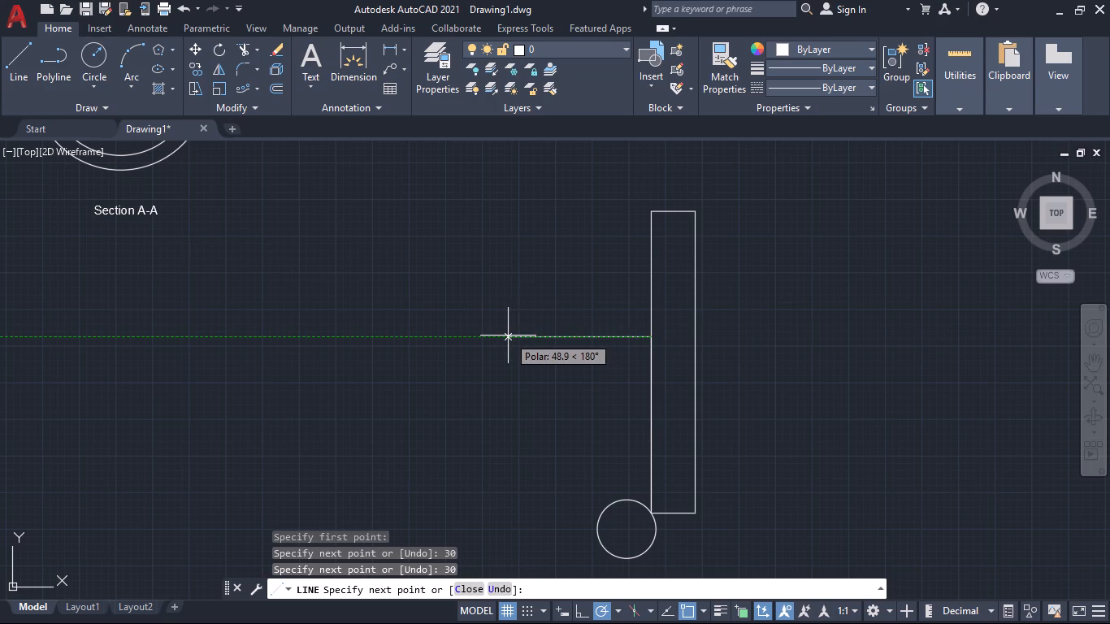
click(508, 336)
key(space)
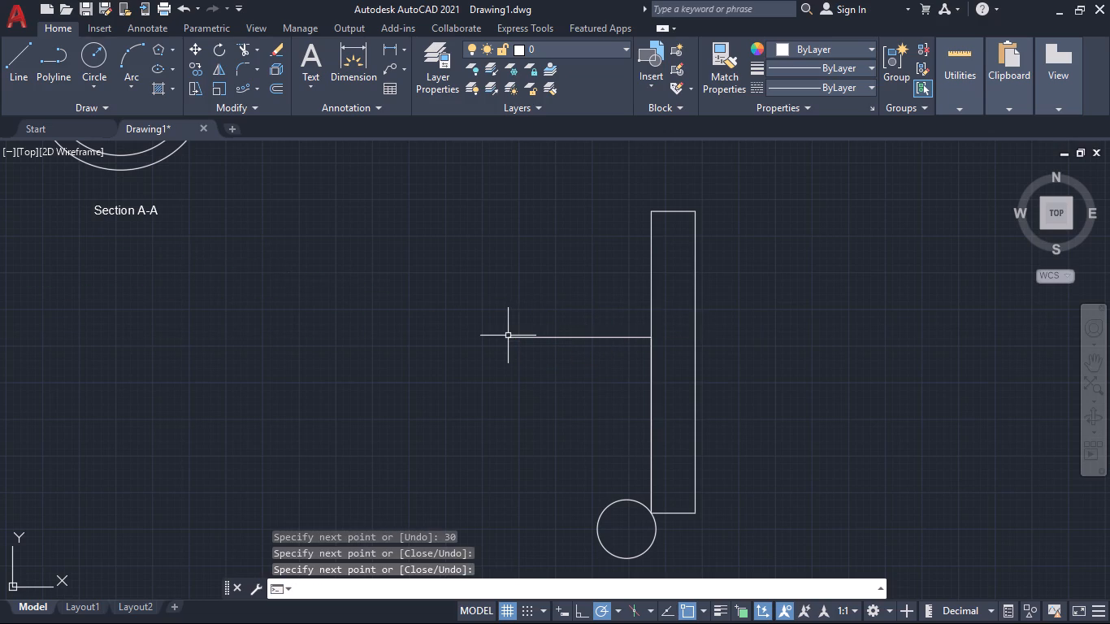
Copy the radius 10 circle by its bottom quadrant point onto the horizontal line, just beside the rectangle's left edge.
click(599, 524)
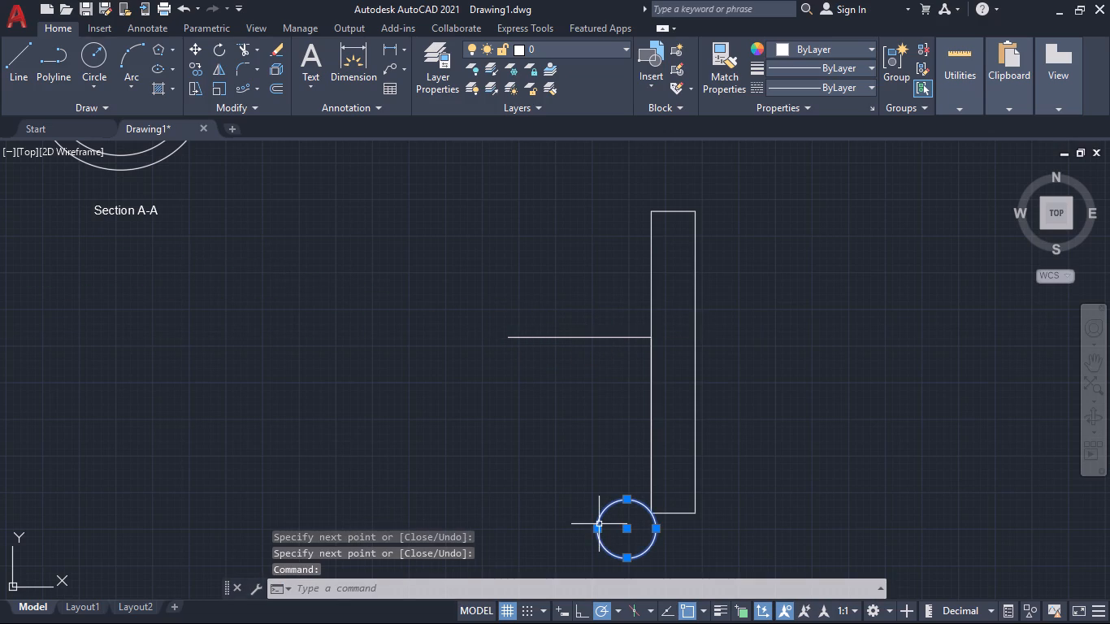
text(co)
key(Return)
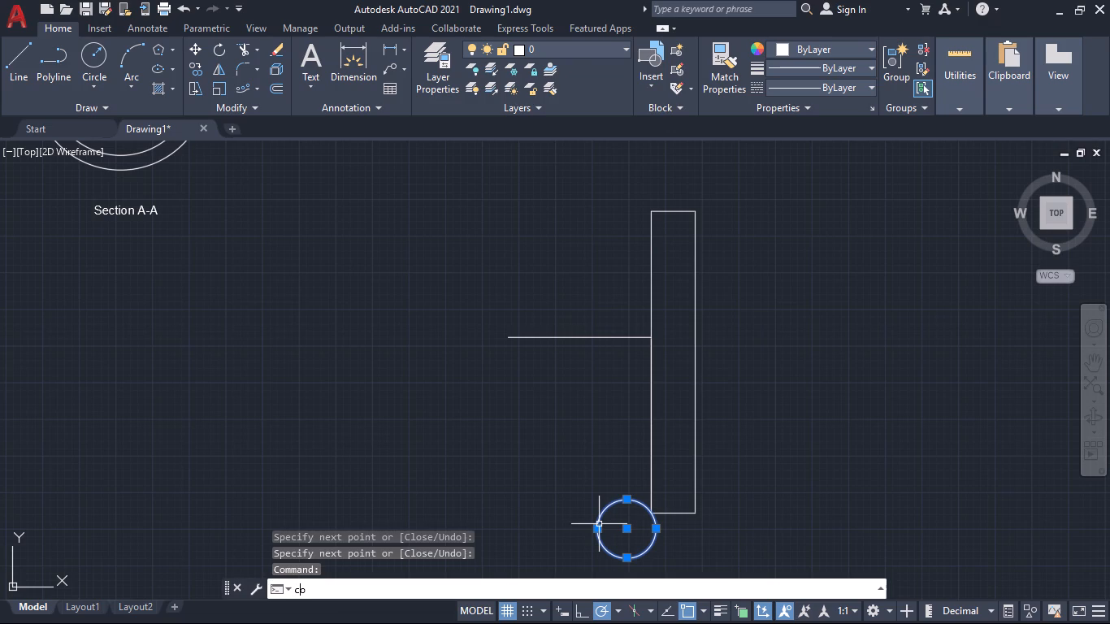
scroll(615, 474, up, 2)
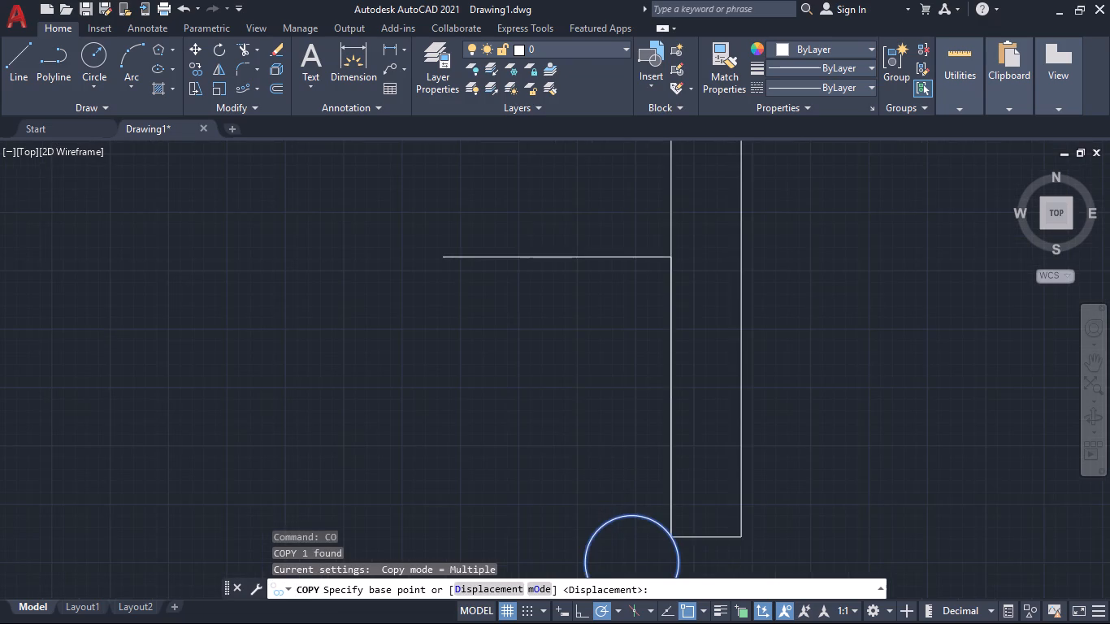
scroll(614, 467, down, 2)
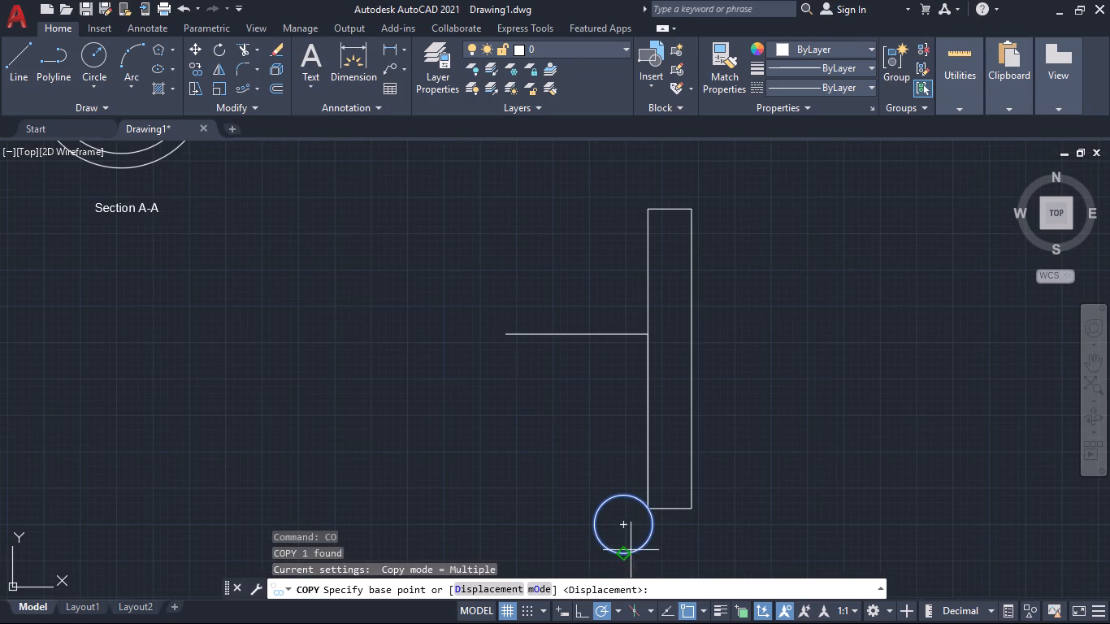
click(626, 552)
scroll(620, 320, up, 1)
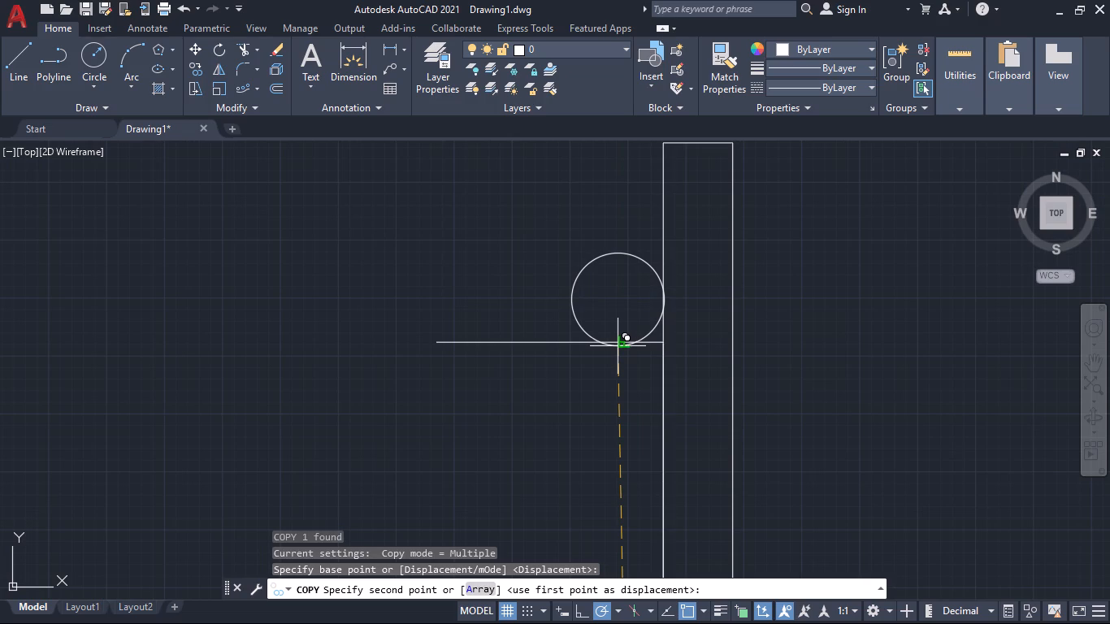
scroll(618, 344, up, 2)
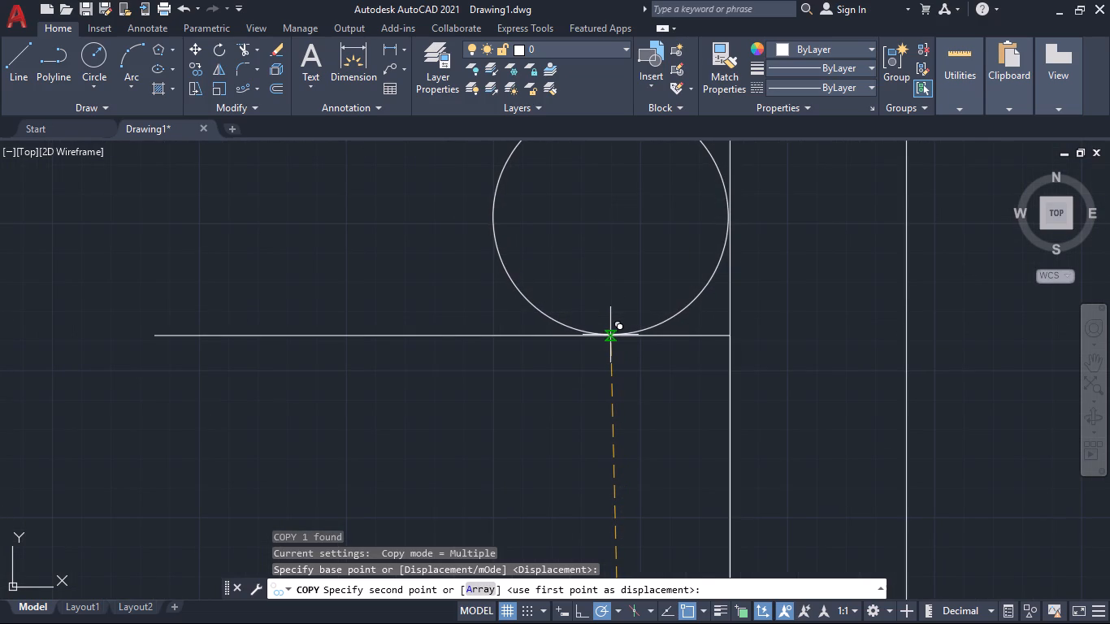
click(610, 335)
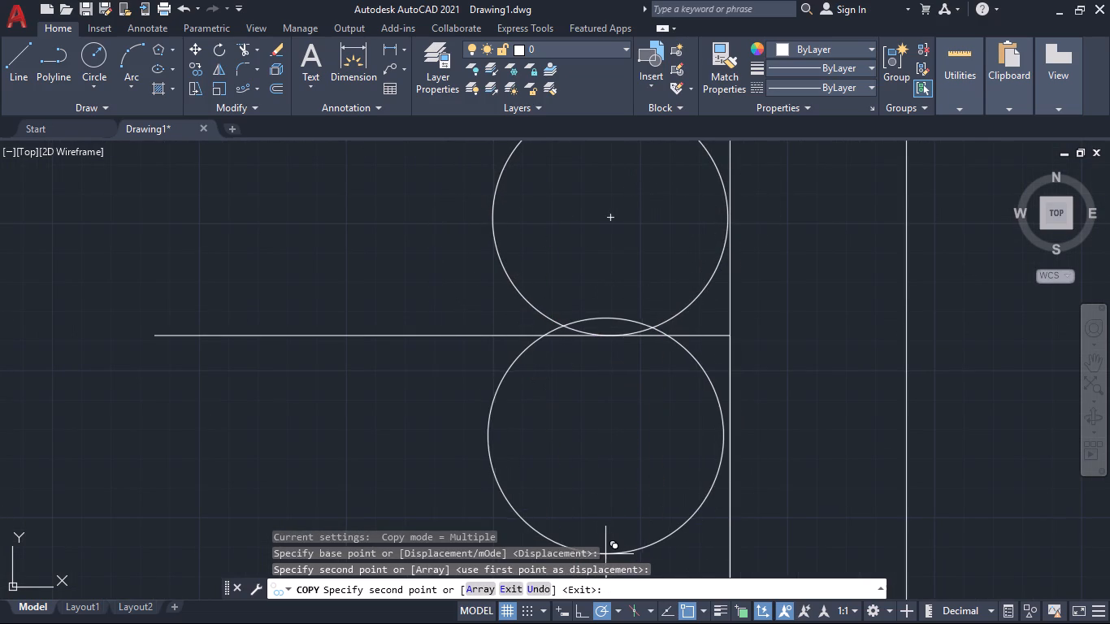
key(Escape)
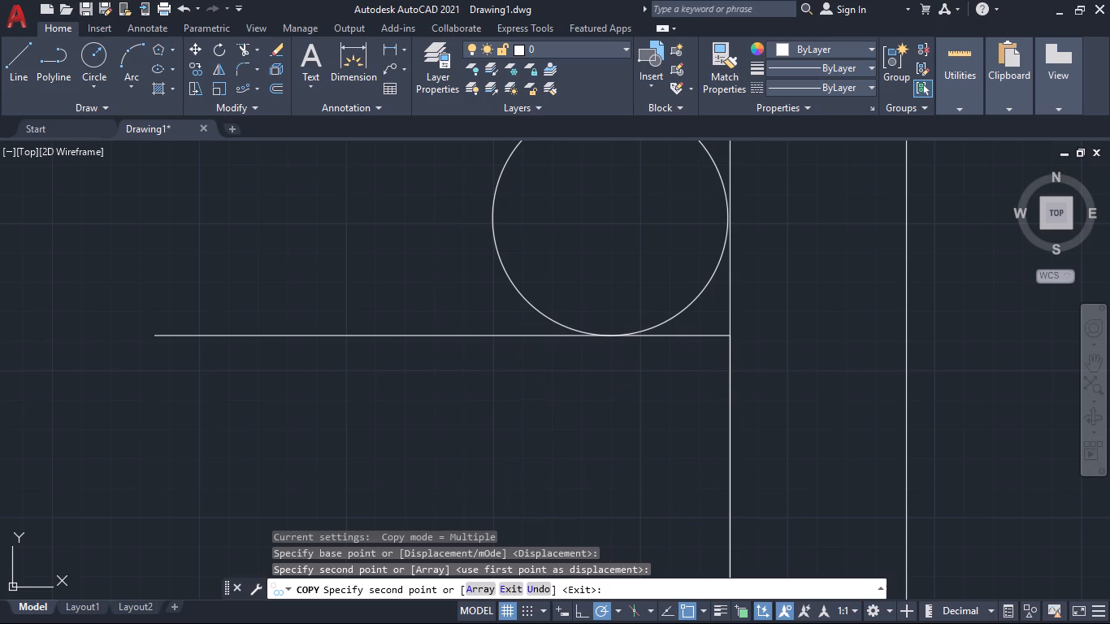
Move the upper radius 10 circle from a point on its circumference so it touches the rectangle's left edge.
middle_drag(670, 394, 575, 516)
scroll(609, 387, up, 2)
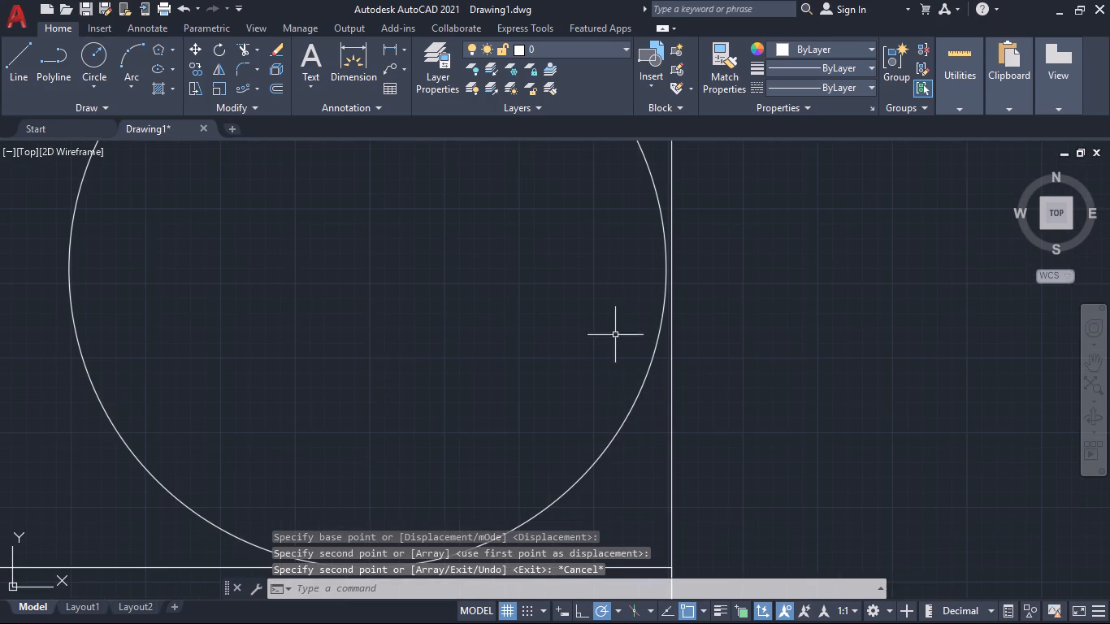
click(647, 363)
click(648, 384)
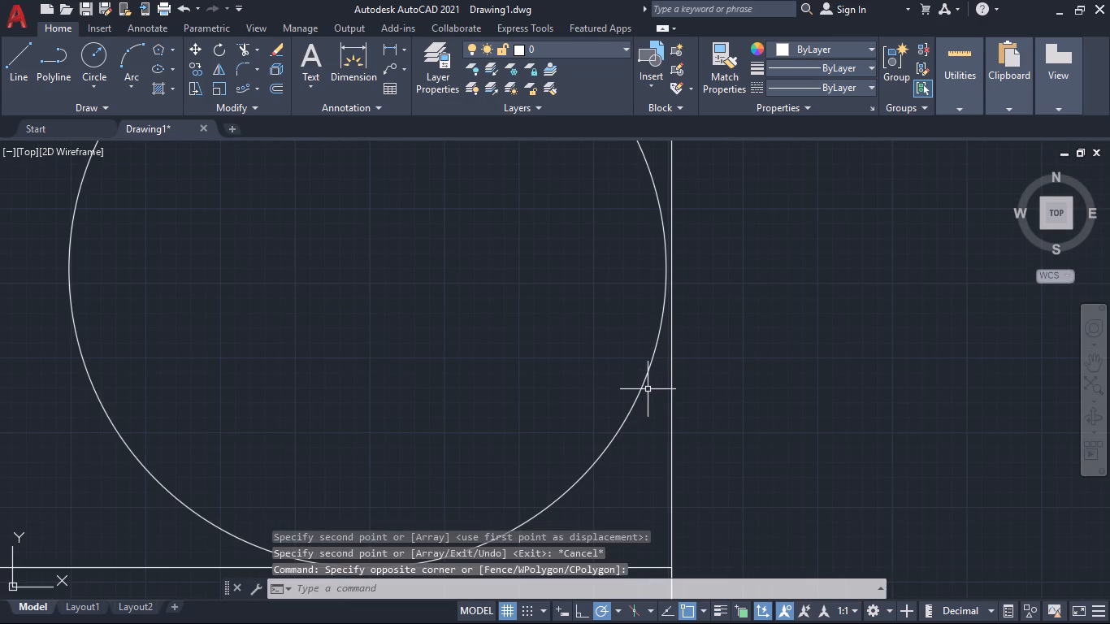
click(648, 389)
double_click(642, 389)
click(639, 388)
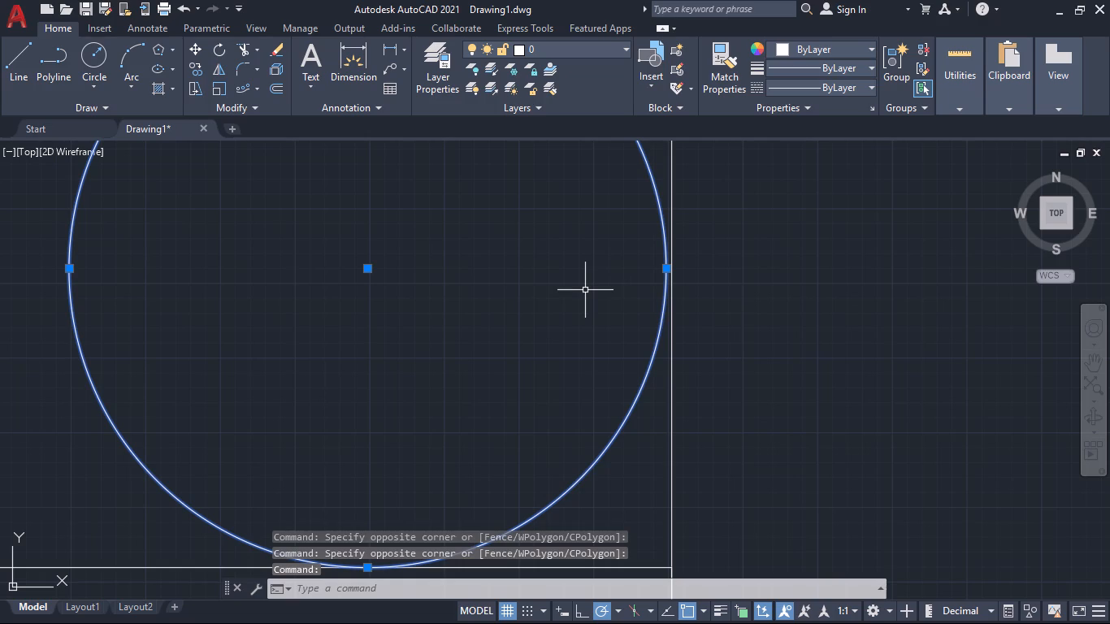
key(m)
key(Return)
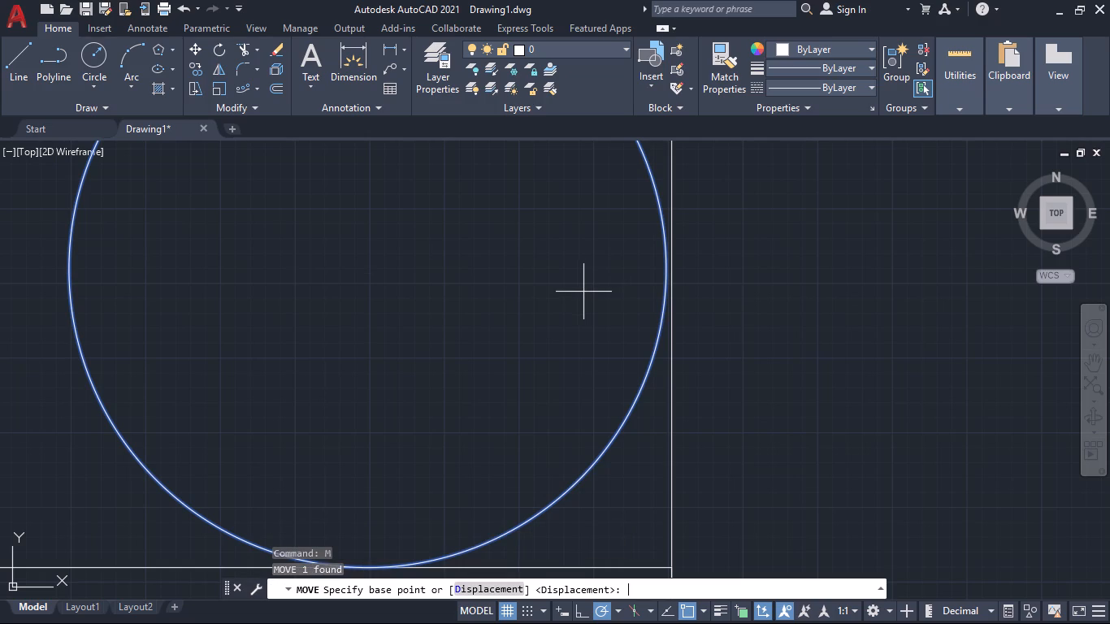
scroll(662, 277, up, 2)
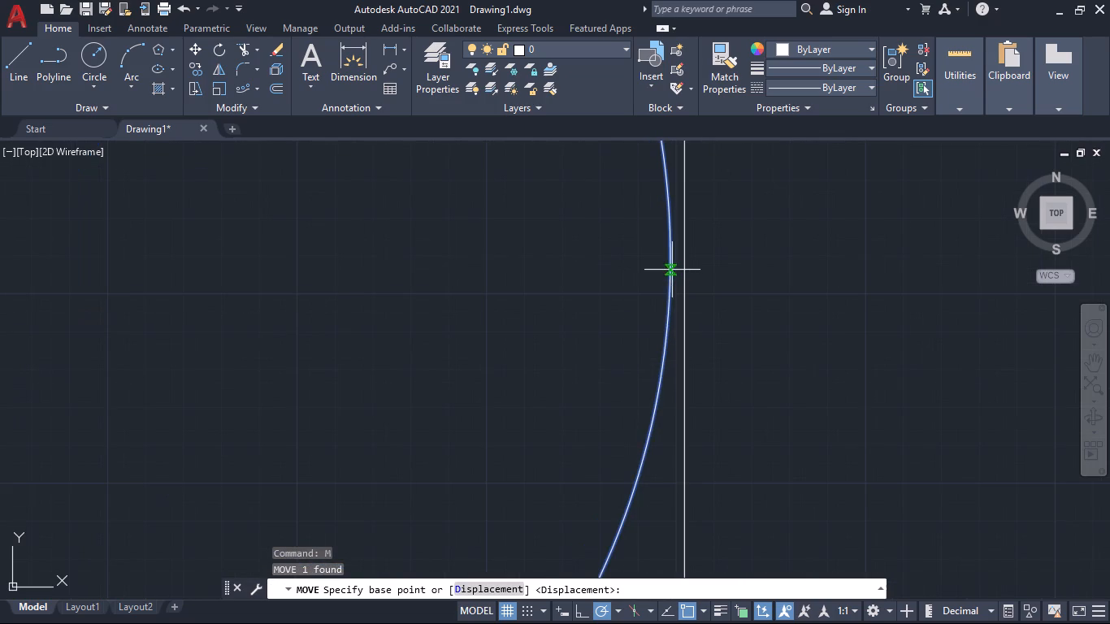
click(669, 253)
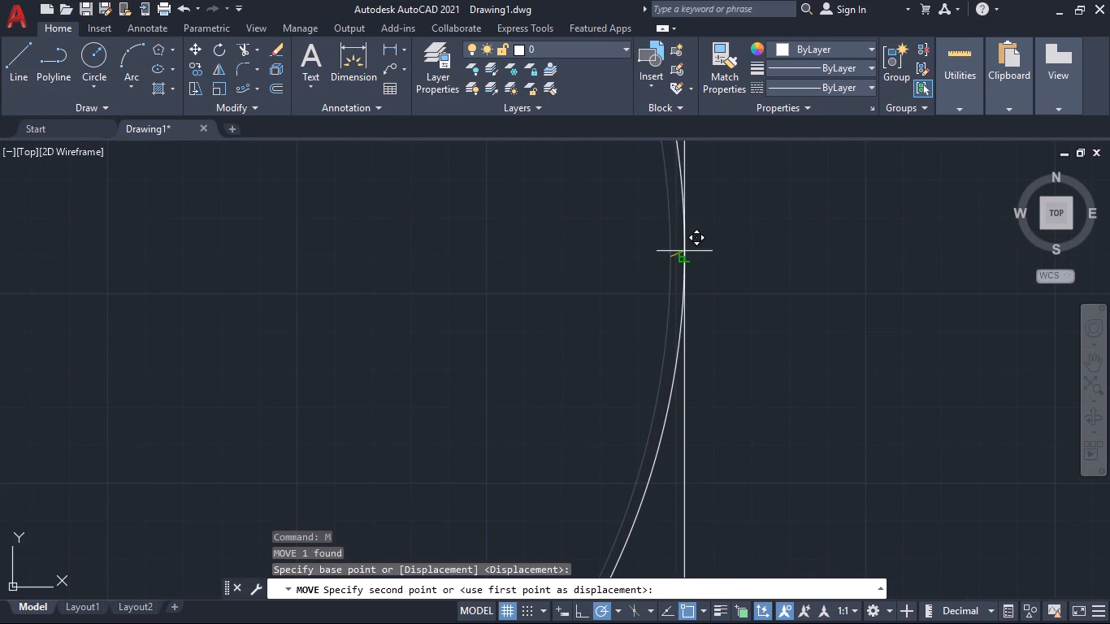
click(686, 255)
scroll(720, 275, down, 2)
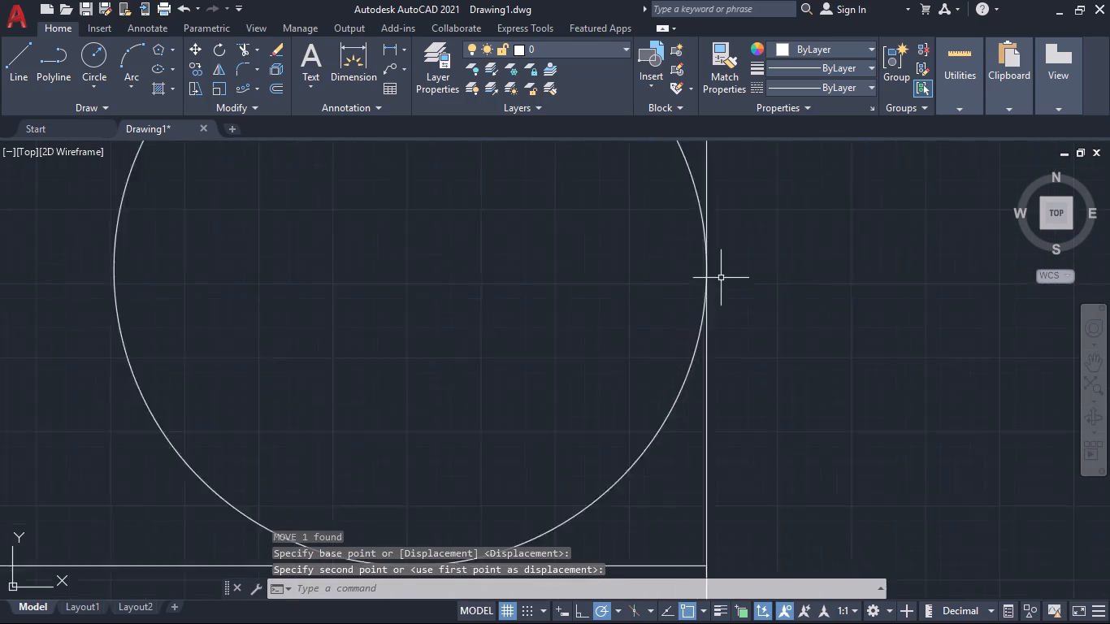
Draw a horizontal line about 43 units long leftward from the rectangle's lower-left corner.
scroll(721, 279, down, 4)
middle_drag(768, 334, 755, 301)
scroll(755, 302, up, 1)
scroll(613, 367, down, 3)
middle_drag(592, 401, 592, 375)
middle_drag(588, 420, 588, 387)
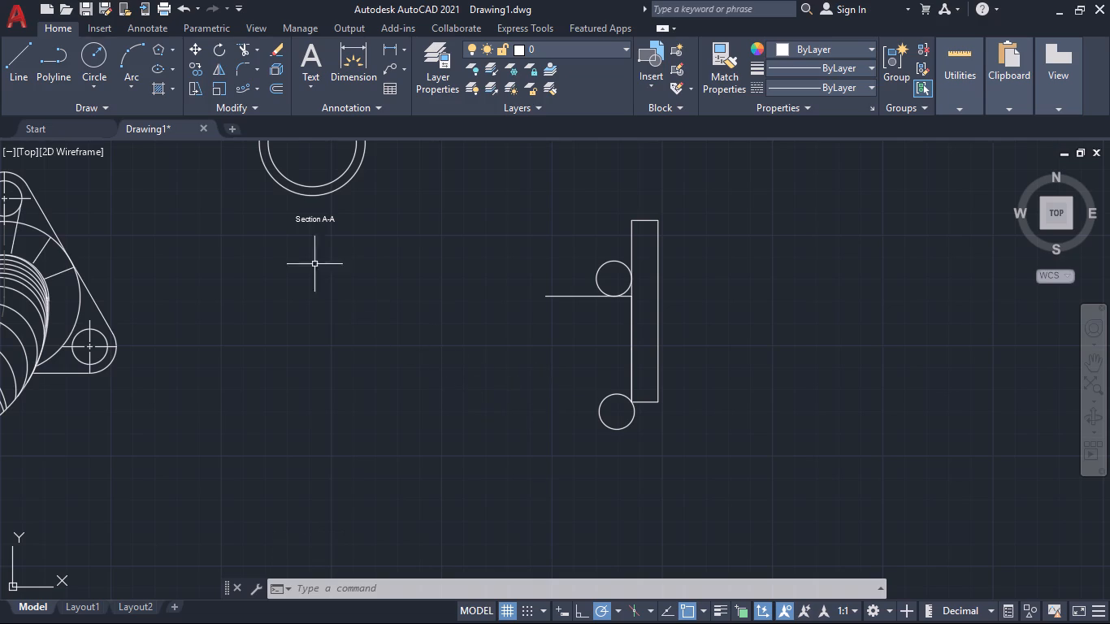
click(15, 56)
scroll(652, 414, up, 1)
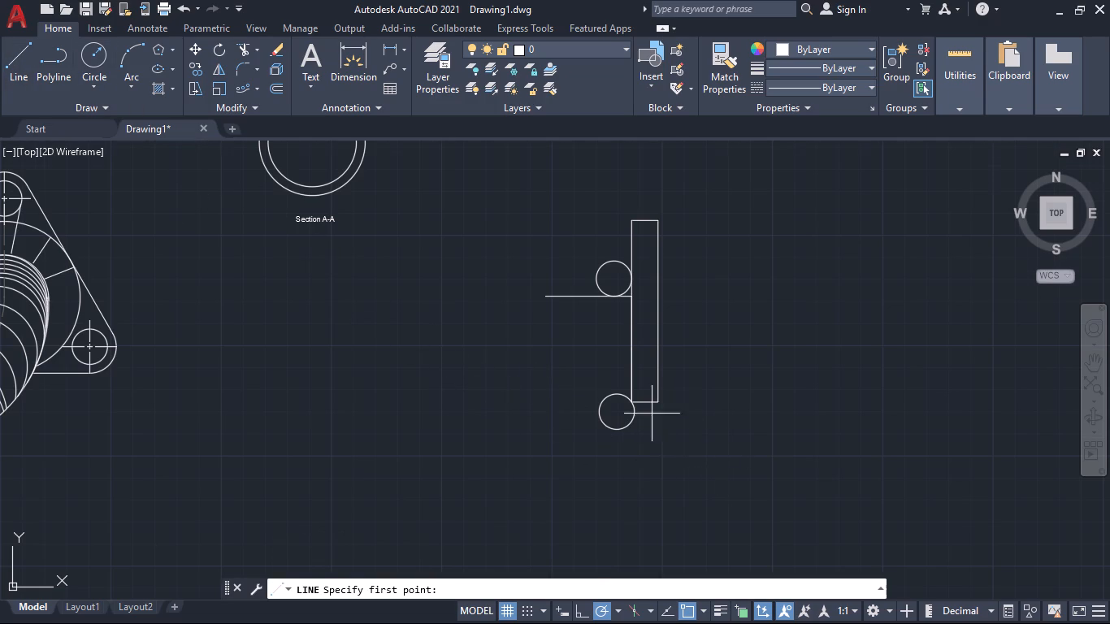
scroll(652, 414, up, 2)
click(569, 370)
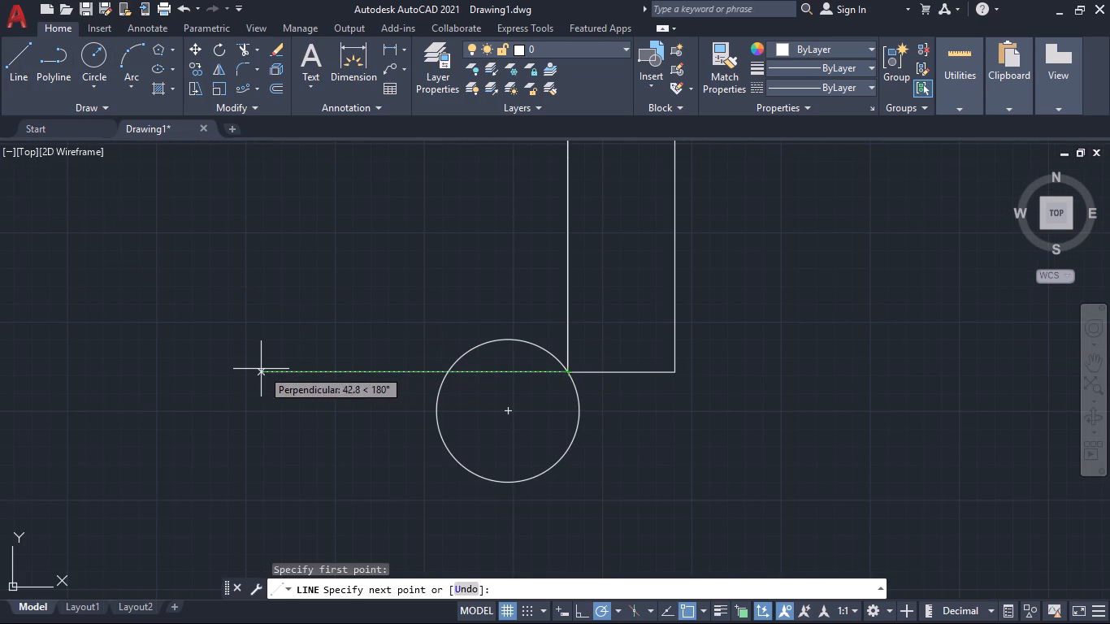
click(257, 369)
key(space)
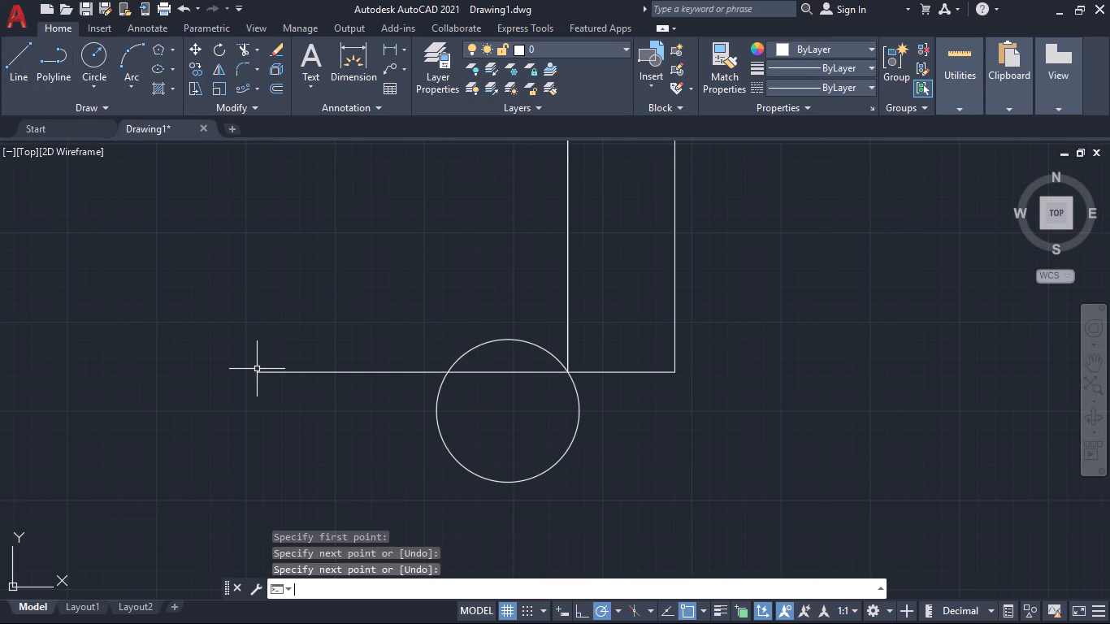
Trim the lower circle's part below the bottom line and the upper line's stub between its circle and the rectangle.
text(tr)
key(Return)
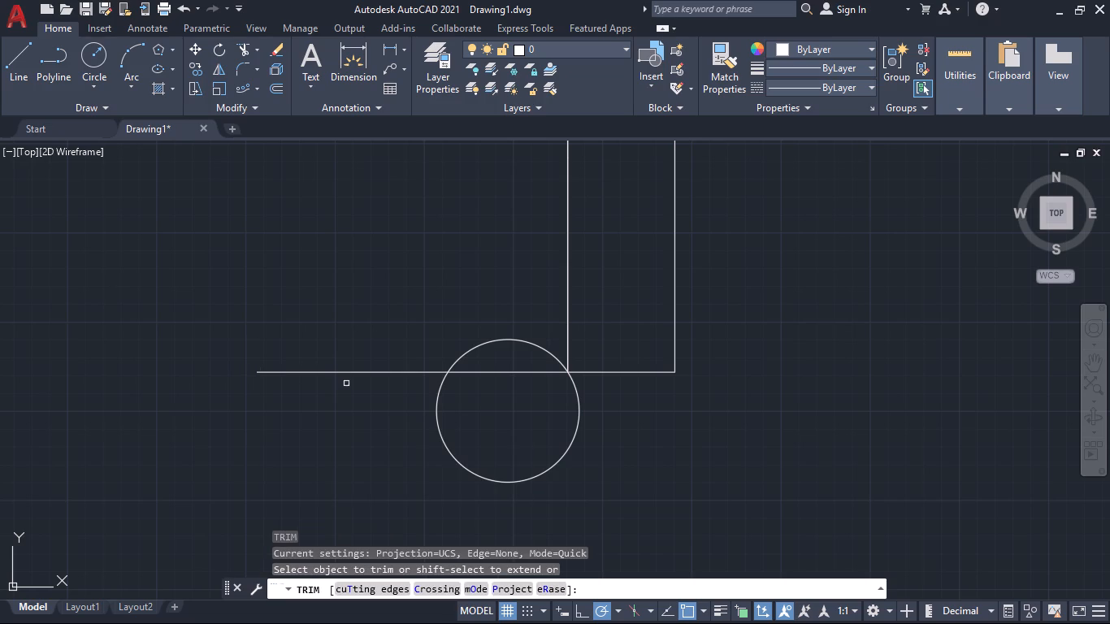
click(400, 422)
click(657, 436)
scroll(544, 436, down, 2)
middle_drag(536, 437, 570, 526)
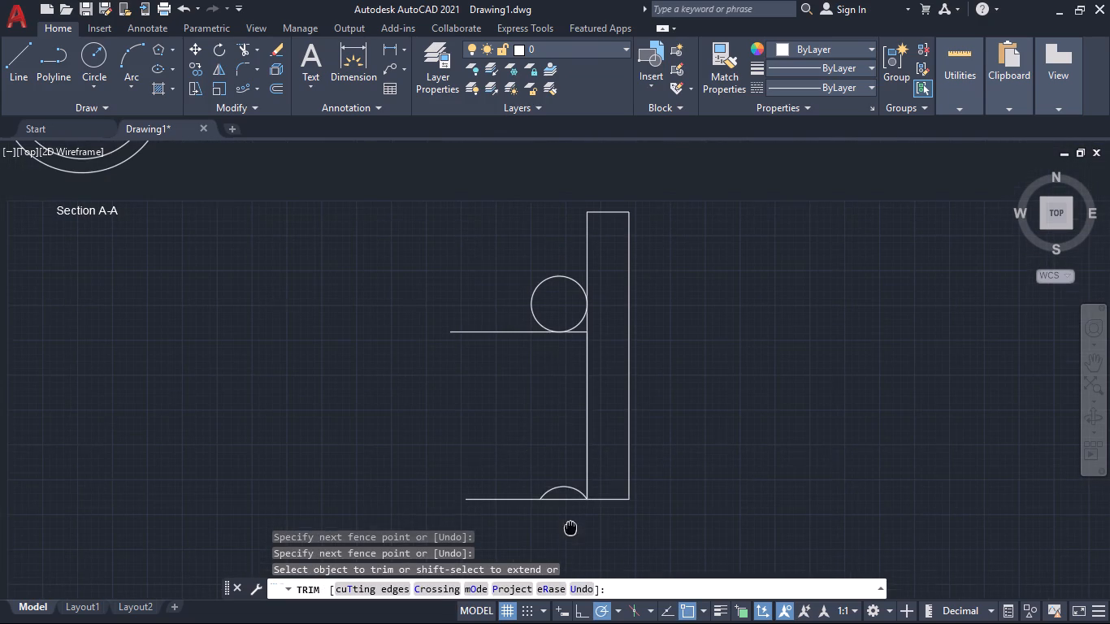
middle_drag(570, 526, 570, 527)
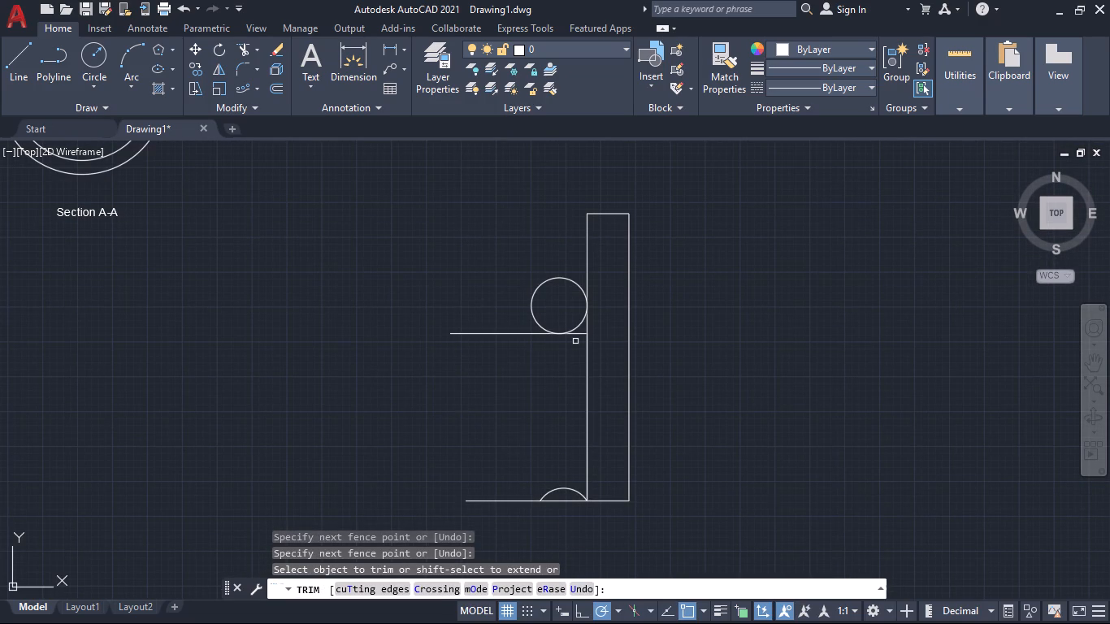
click(579, 335)
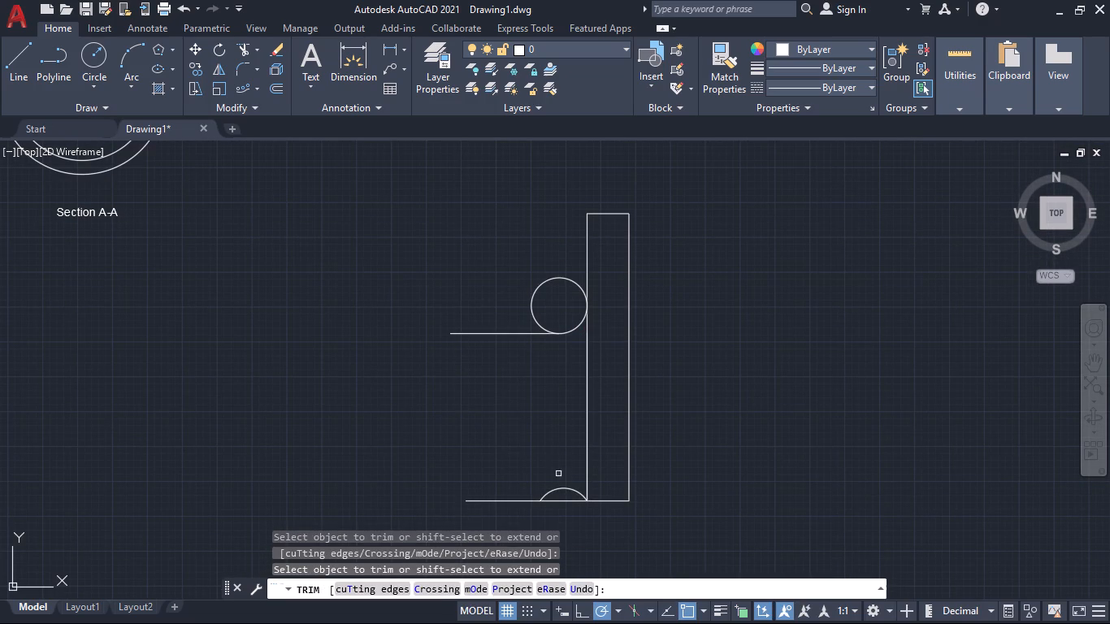
Draw a radius 70 circle centred on the rectangle's left edge, where the two 30-unit segments meet.
scroll(553, 497, up, 2)
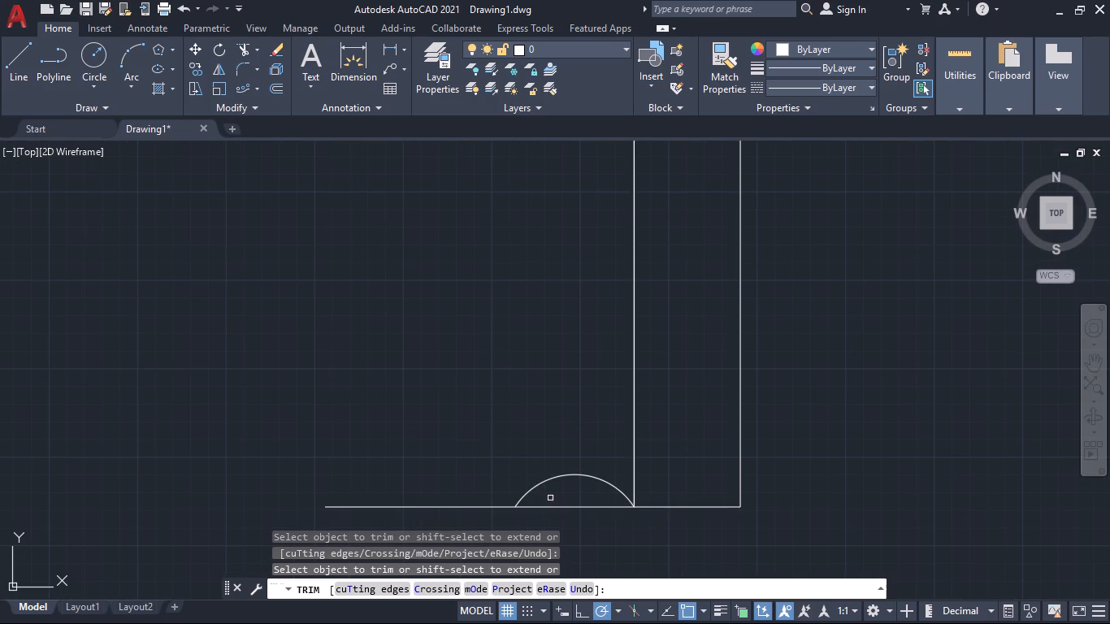
middle_drag(478, 455, 492, 357)
scroll(488, 377, down, 3)
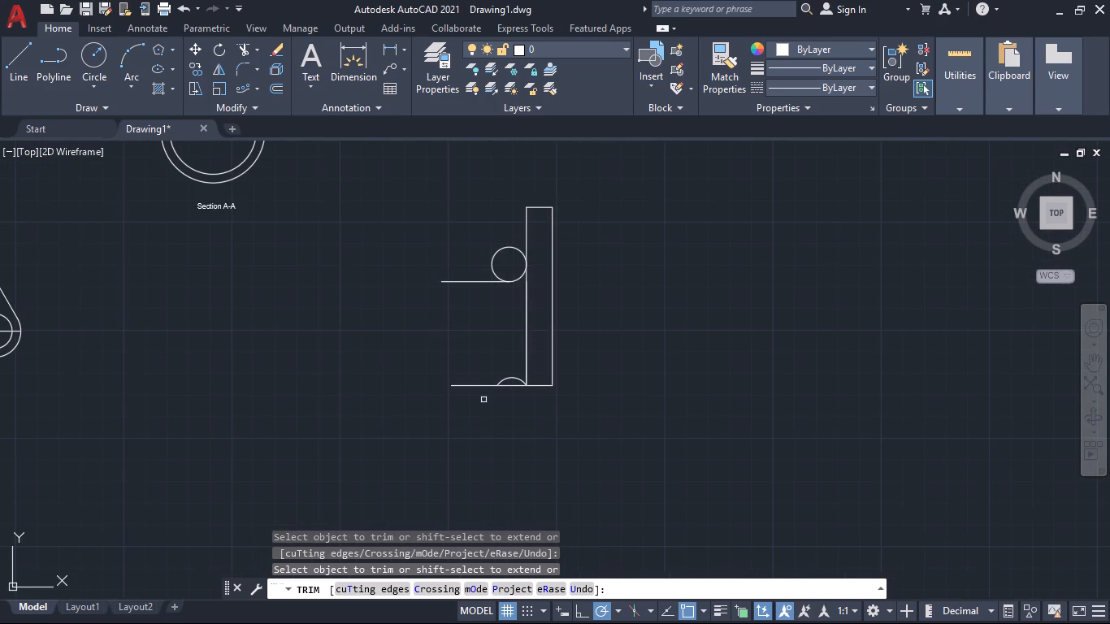
middle_drag(496, 423, 504, 452)
middle_drag(481, 370, 475, 486)
middle_drag(448, 505, 502, 361)
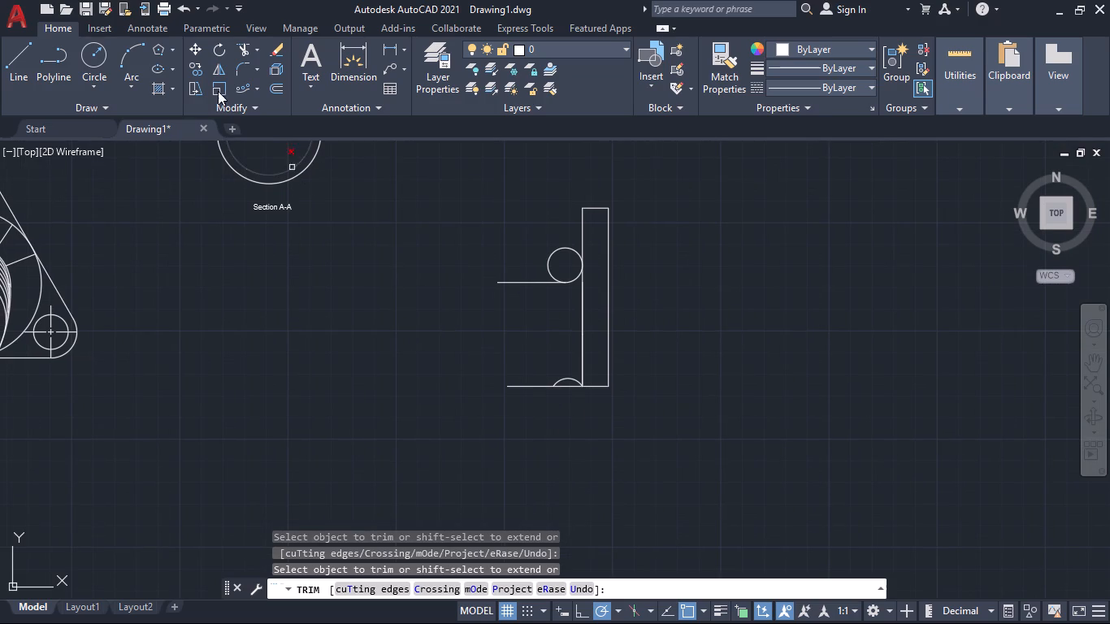
click(98, 55)
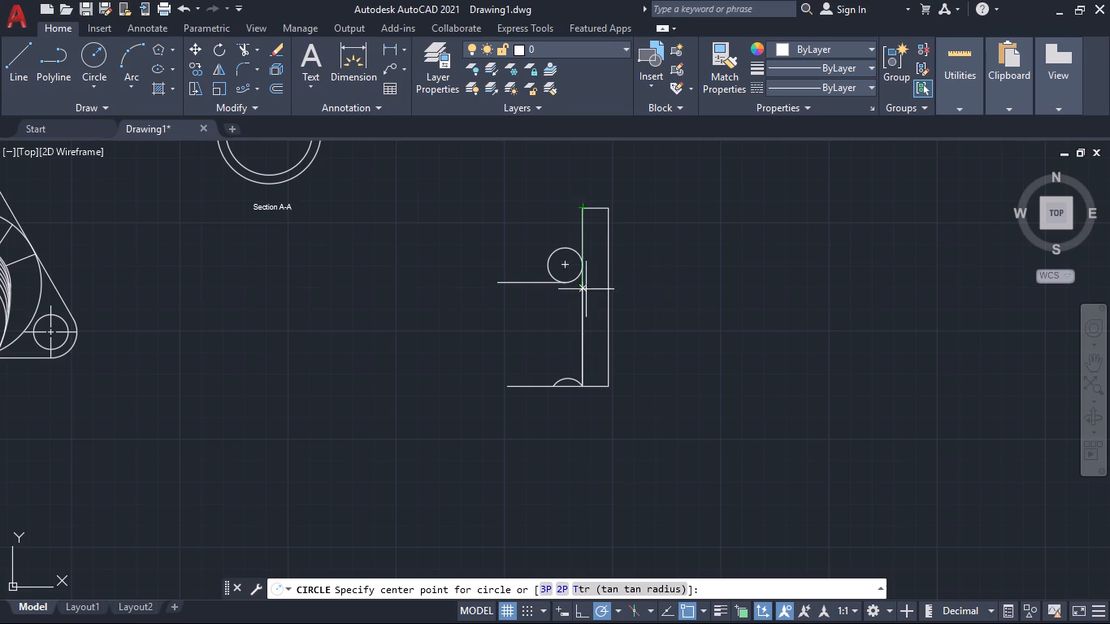
click(583, 335)
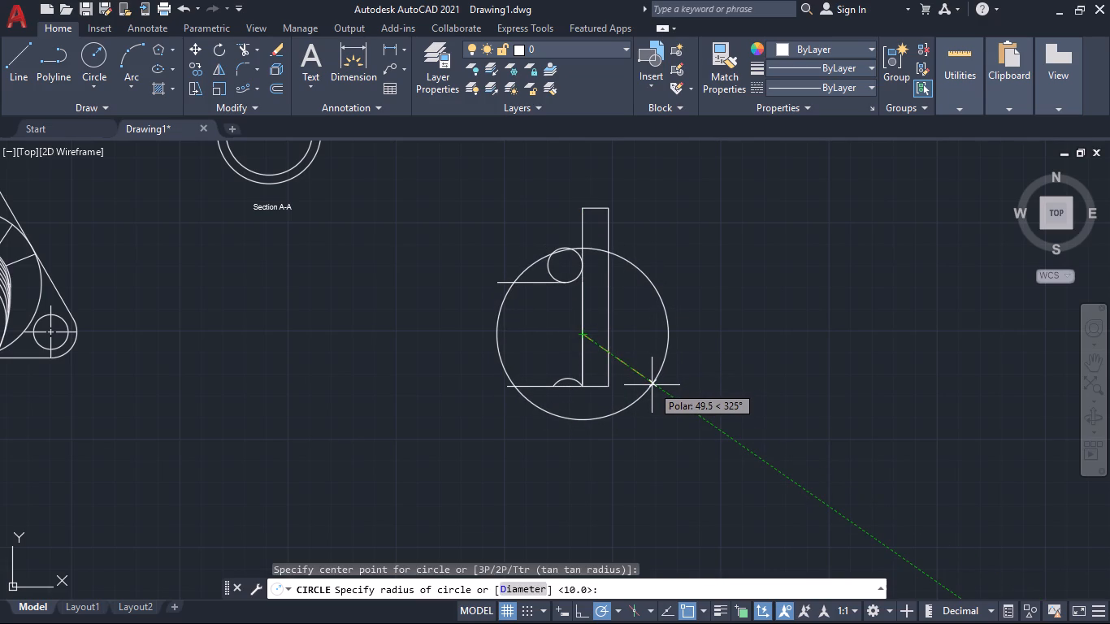
text(70)
key(Return)
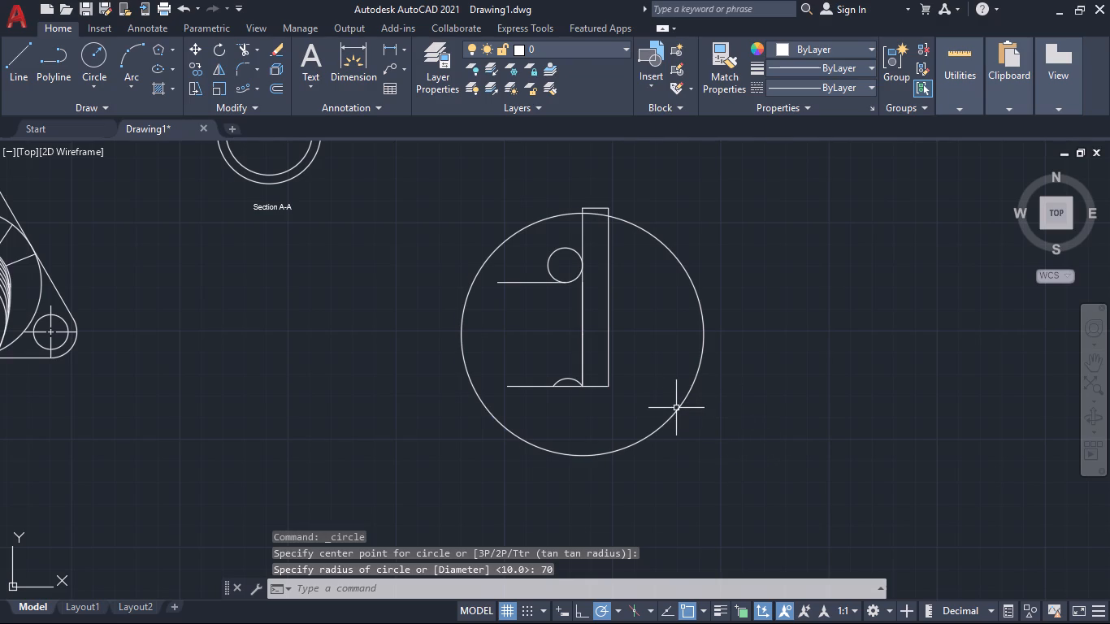
Move the radius 70 circle by its centre about 47 units at 235°, down and left of the rectangle.
click(676, 408)
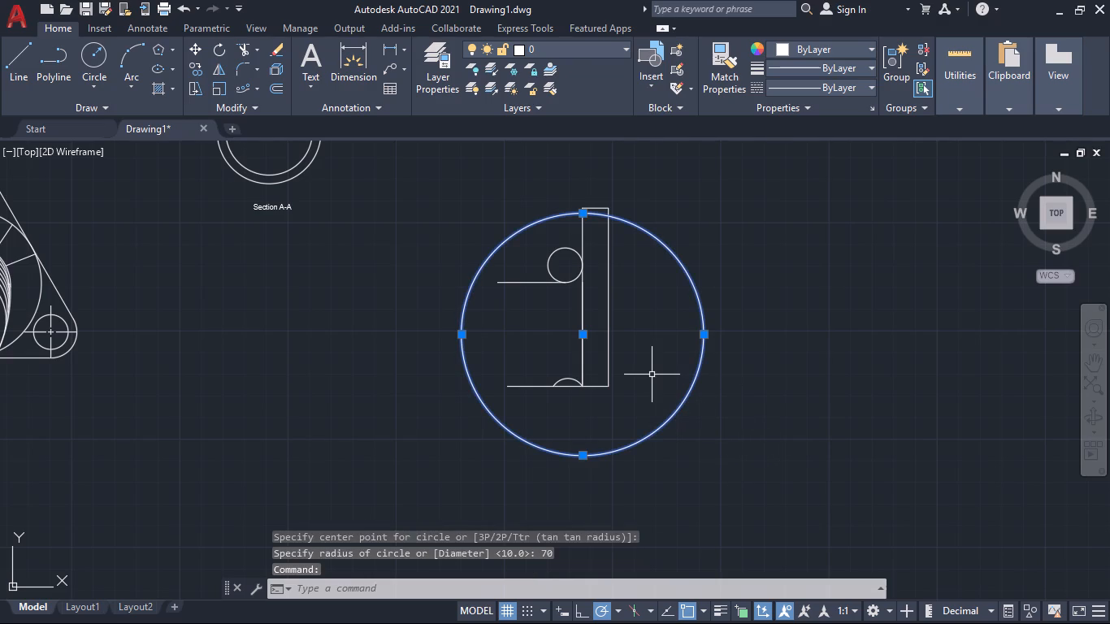
key(m)
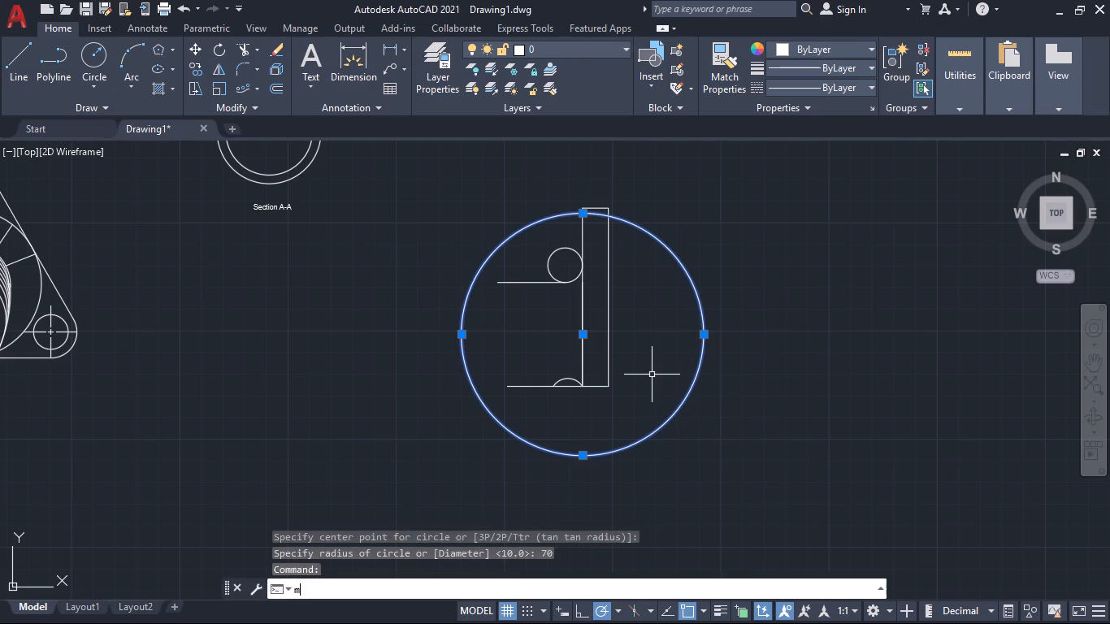
key(Return)
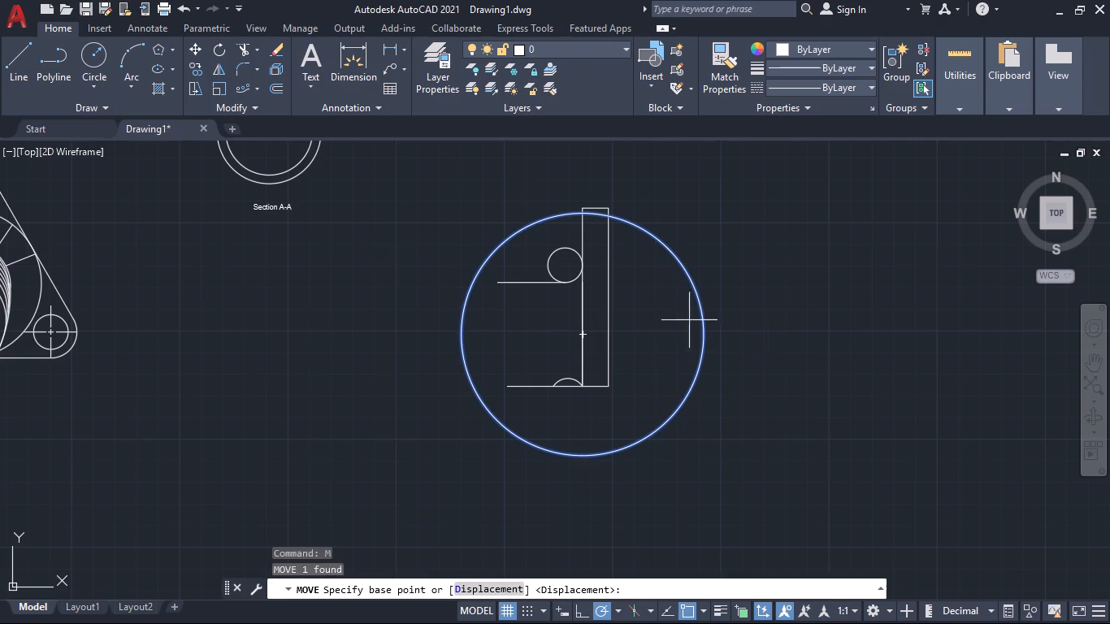
click(579, 334)
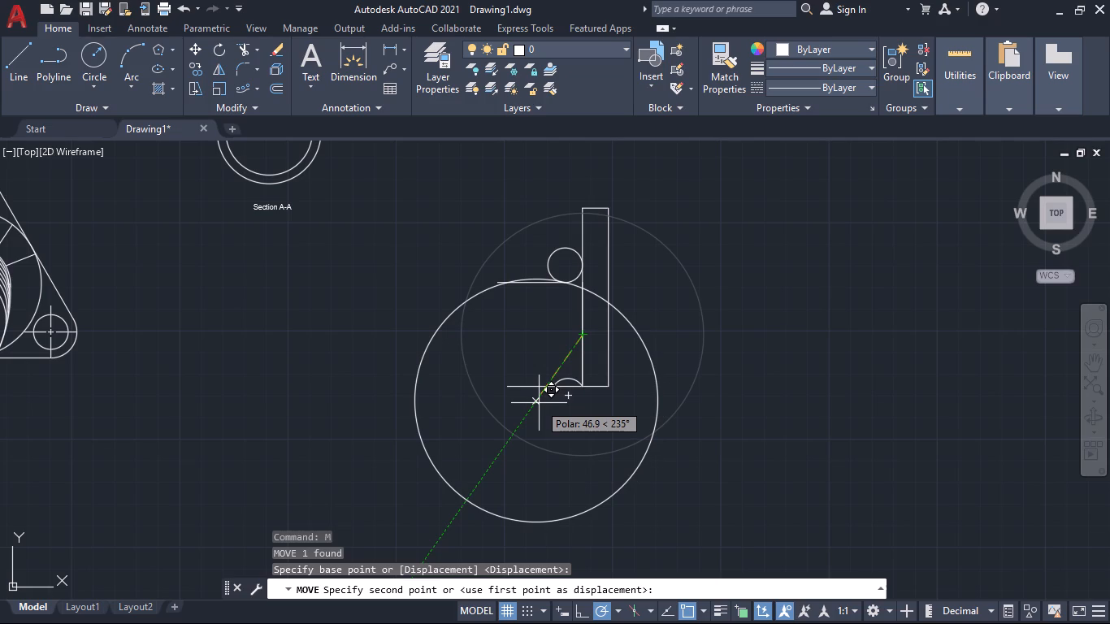
click(539, 403)
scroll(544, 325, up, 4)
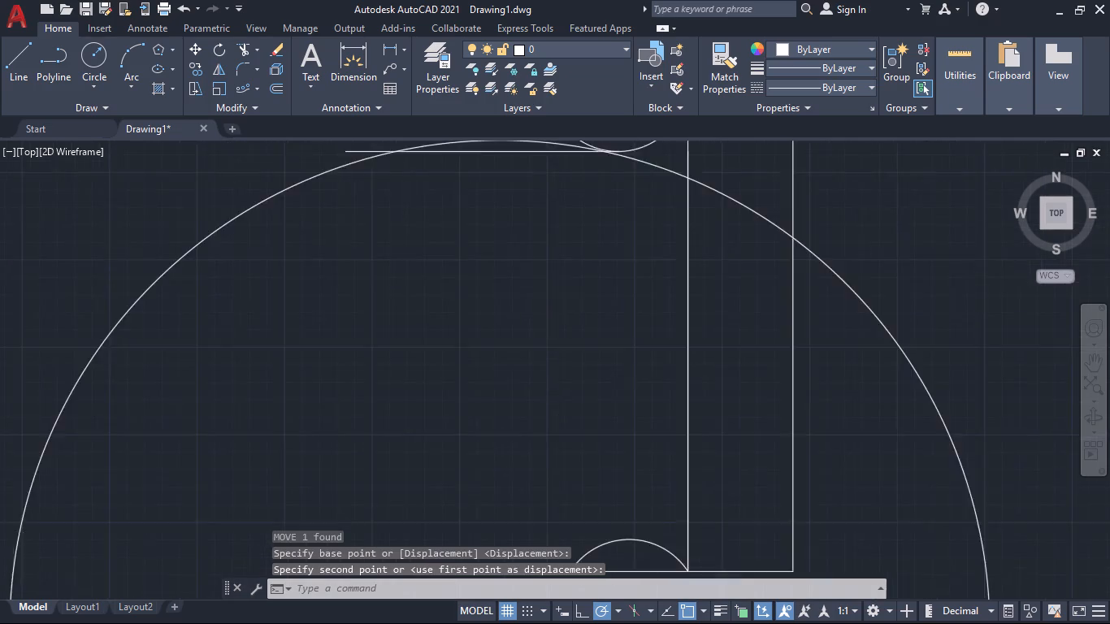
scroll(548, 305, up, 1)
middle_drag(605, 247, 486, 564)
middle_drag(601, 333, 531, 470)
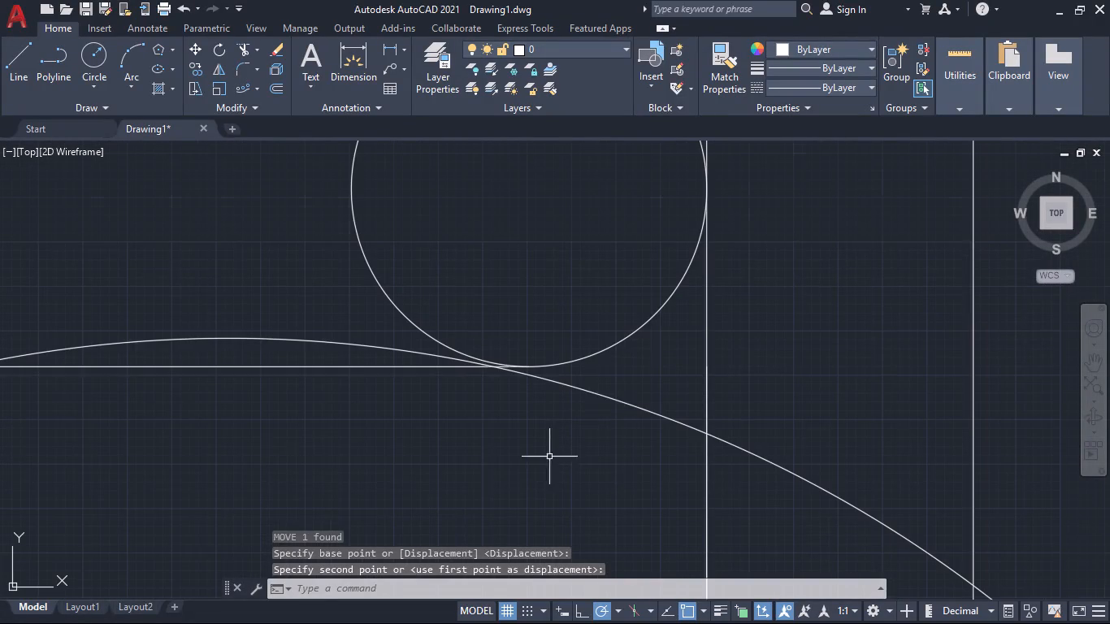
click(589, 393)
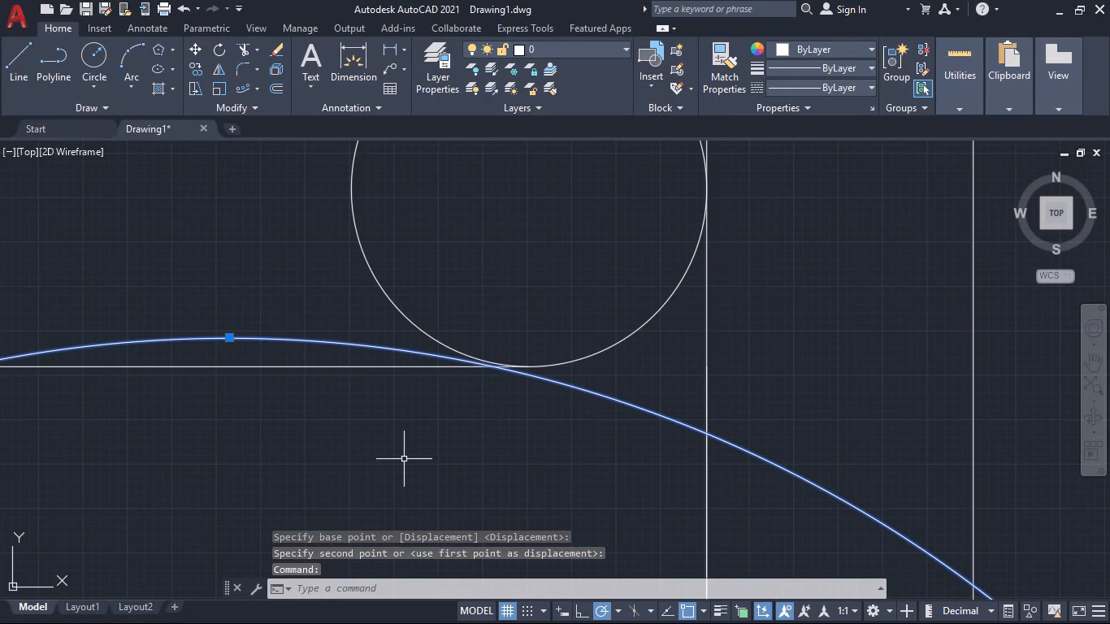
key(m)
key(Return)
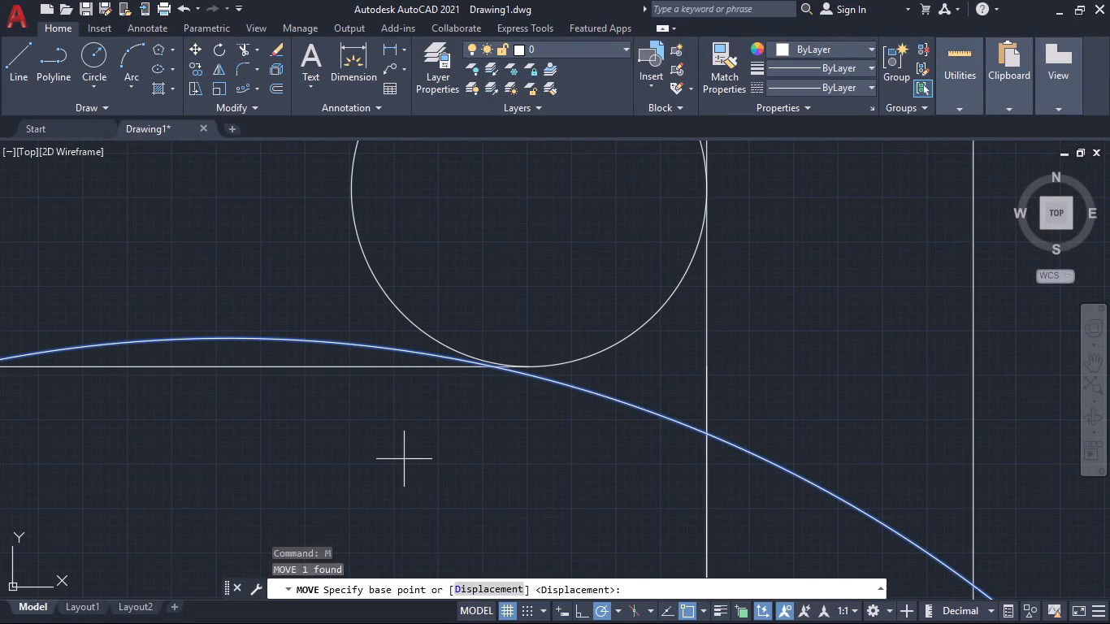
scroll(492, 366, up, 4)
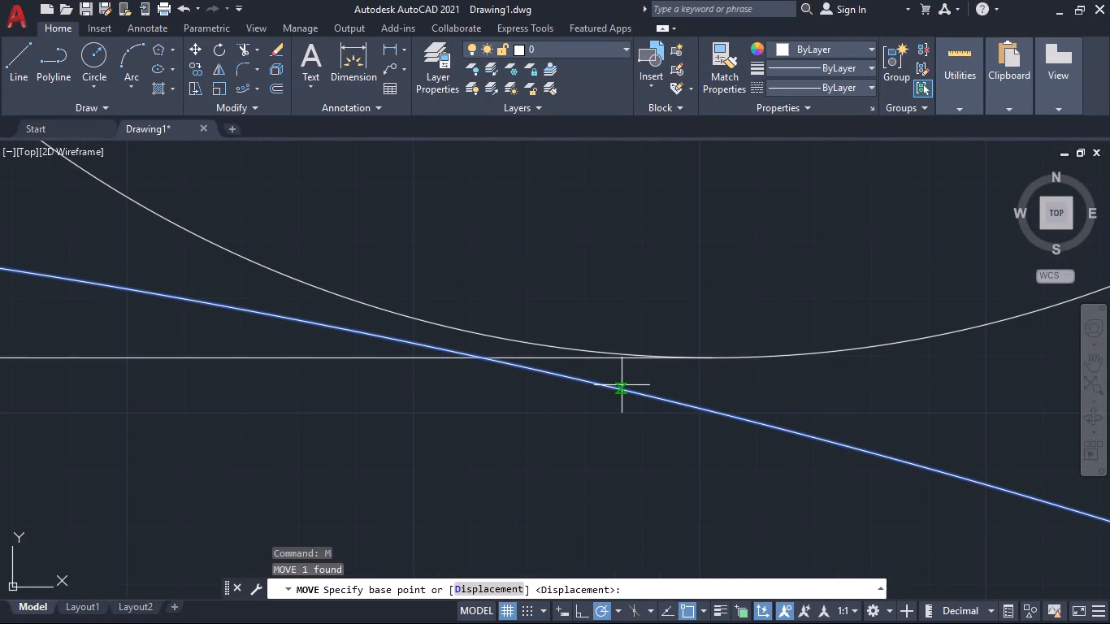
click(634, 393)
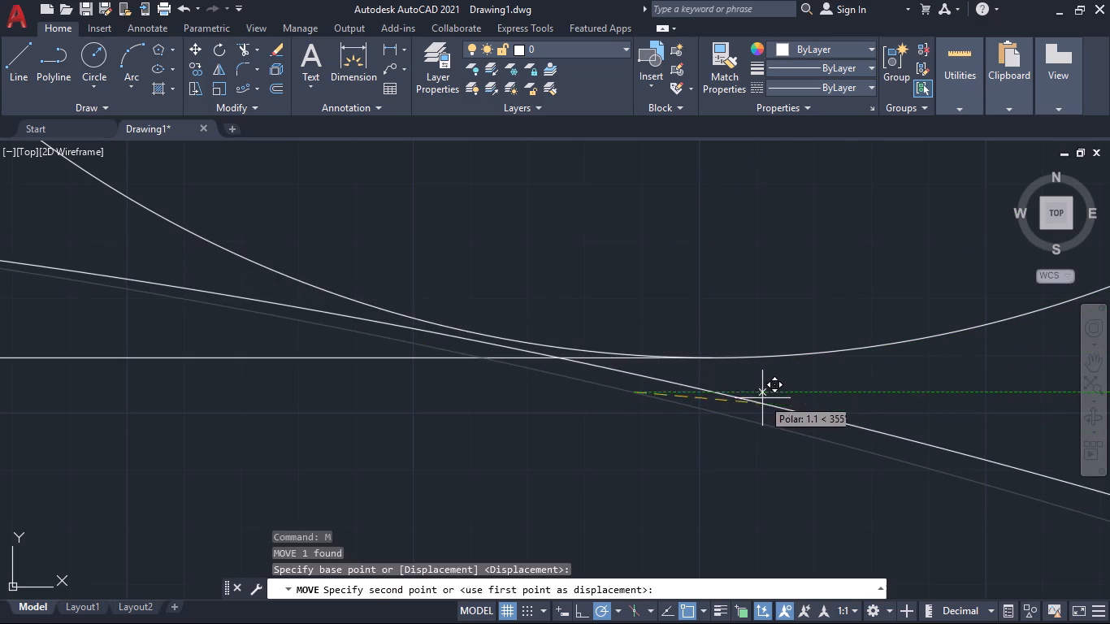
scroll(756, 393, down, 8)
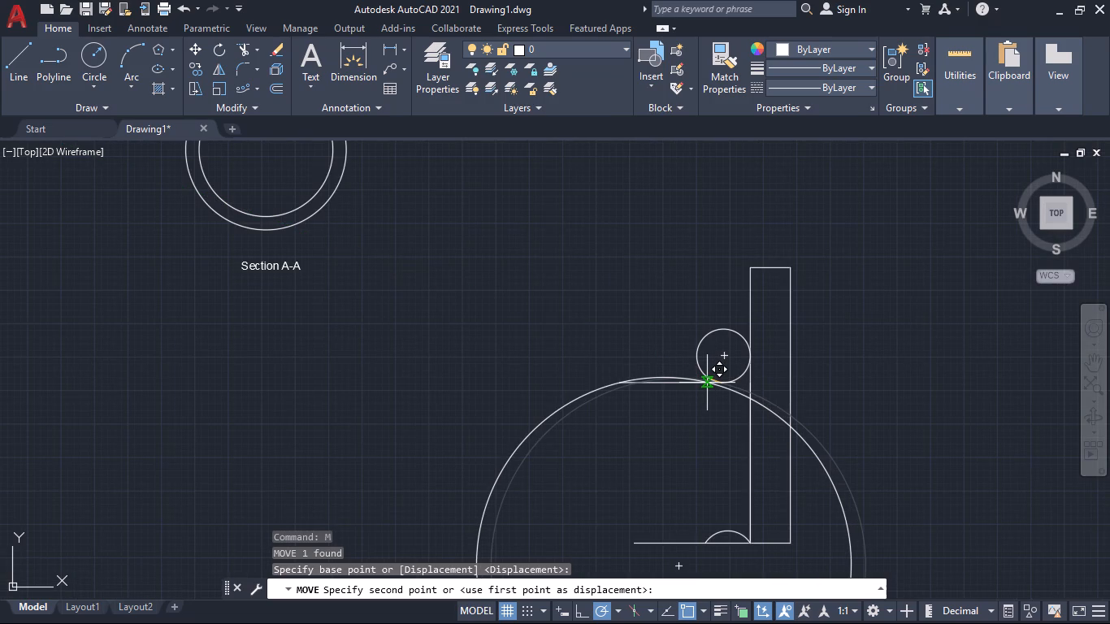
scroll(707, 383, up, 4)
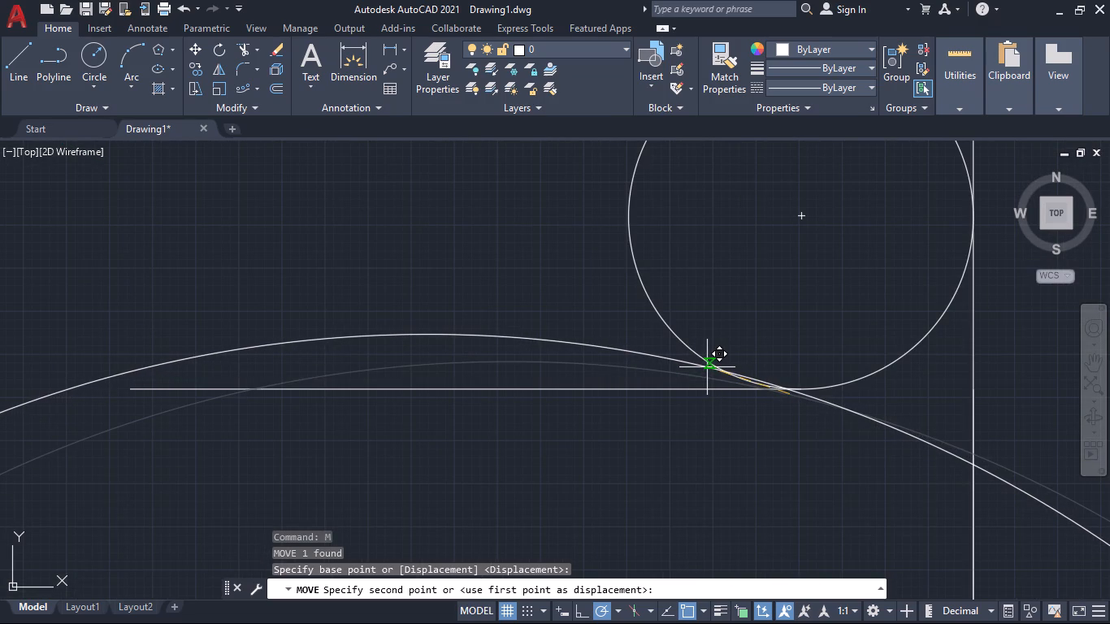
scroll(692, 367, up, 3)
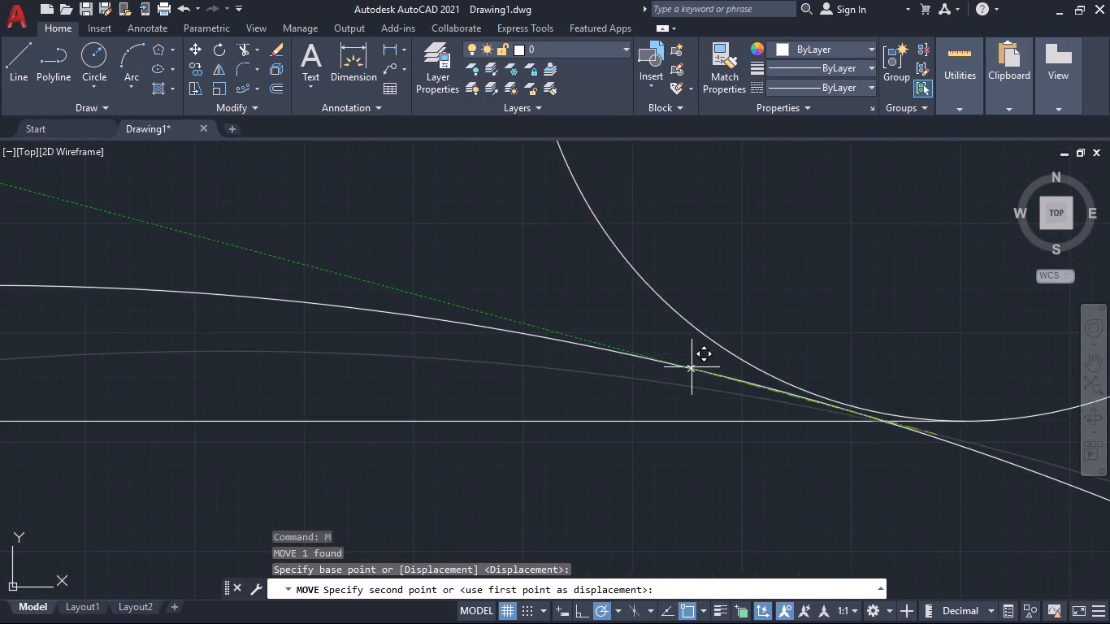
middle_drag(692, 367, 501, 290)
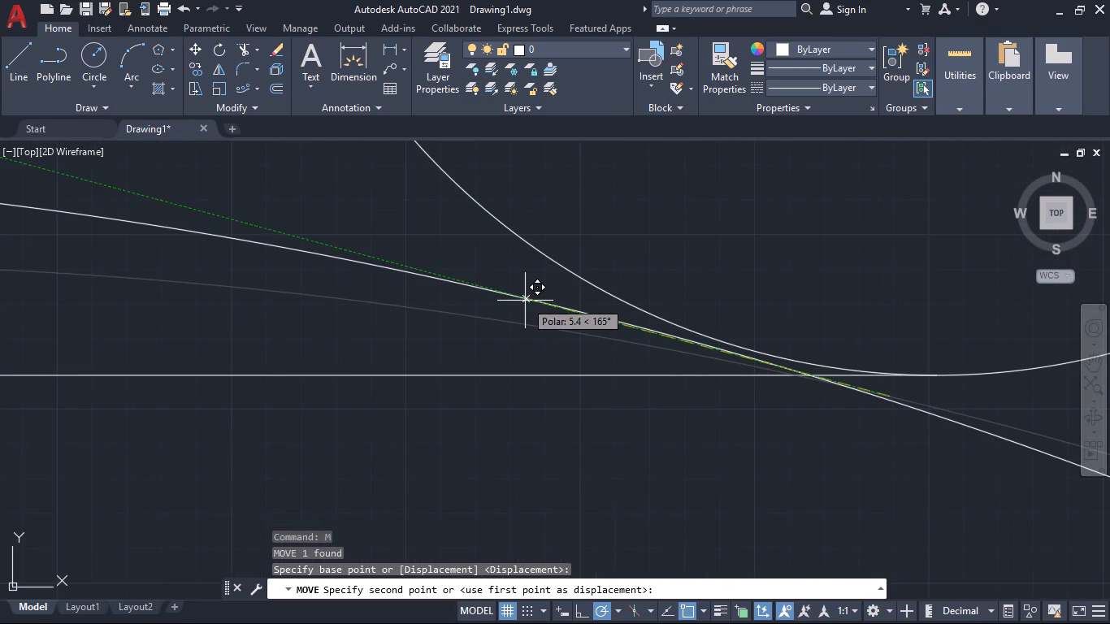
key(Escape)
Move the radius 70 circle slightly upward, from its crossing with the upper horizontal line onto the small upper circle's edge.
middle_drag(744, 440, 473, 431)
scroll(550, 413, up, 1)
middle_drag(545, 406, 529, 423)
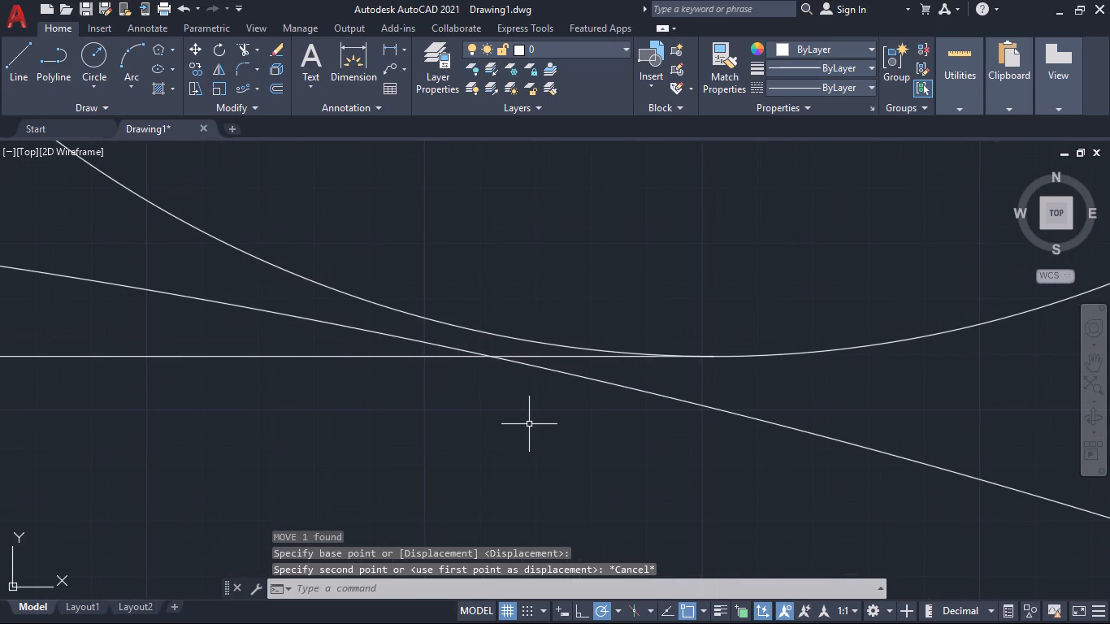
key(m)
key(Return)
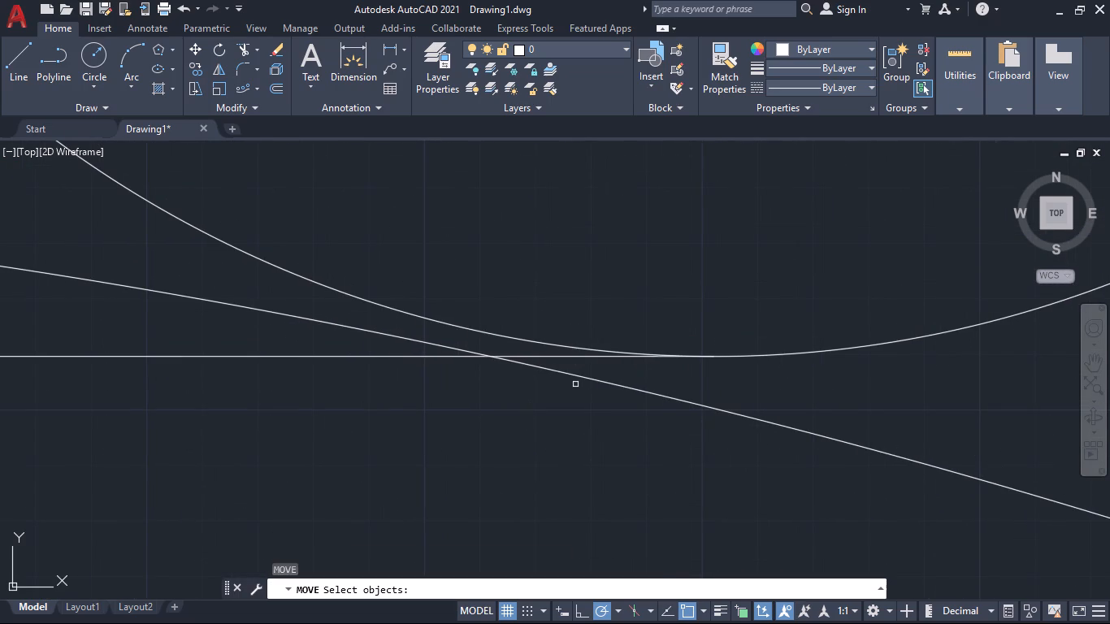
click(575, 378)
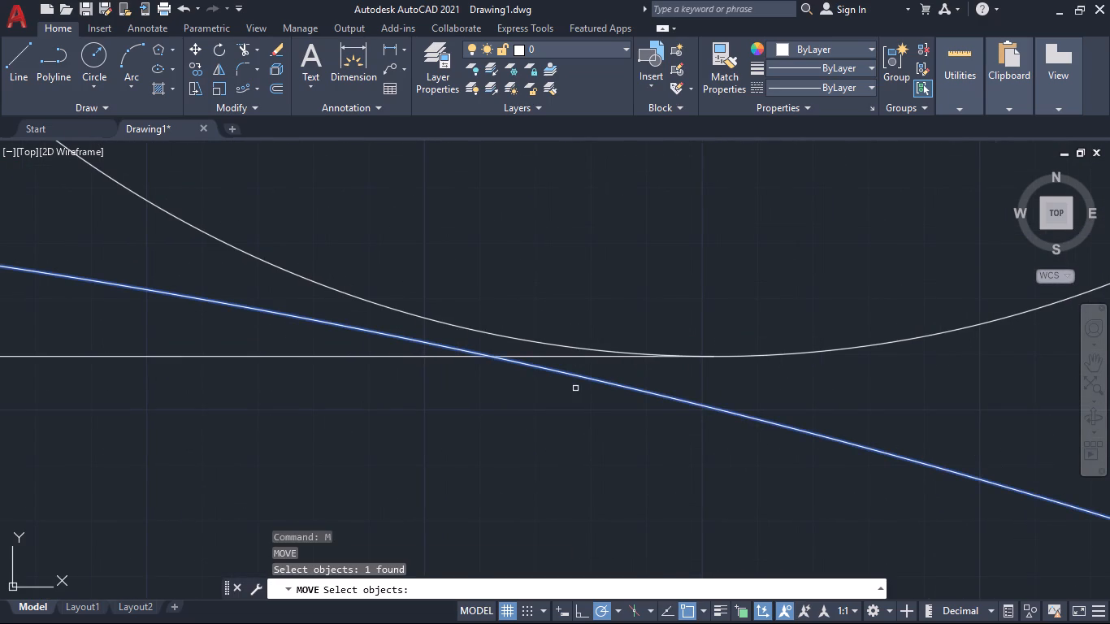
key(Return)
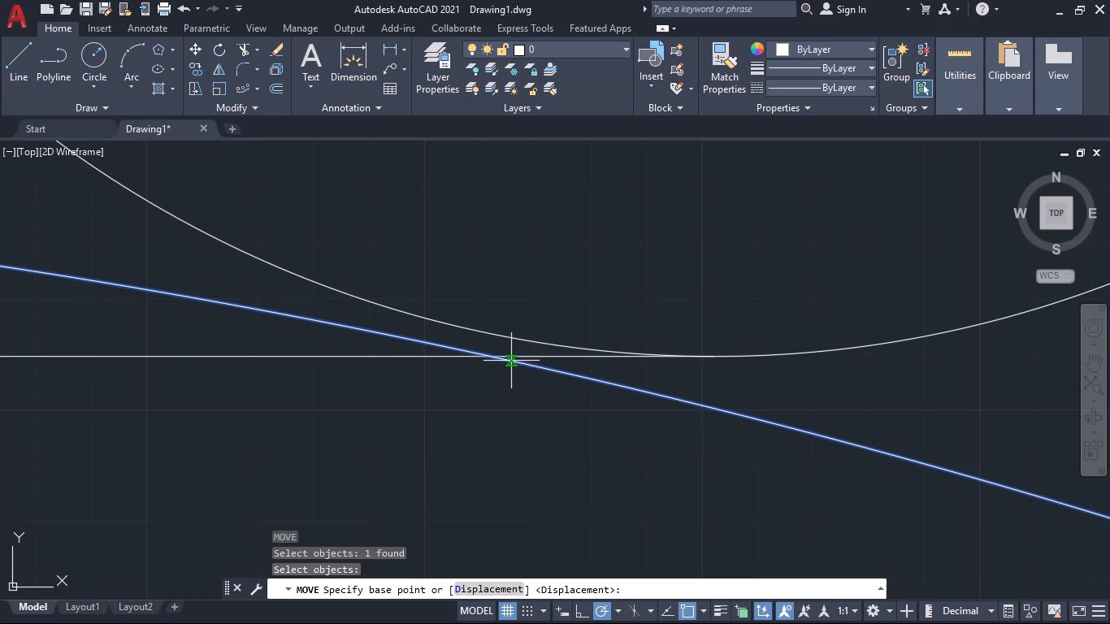
click(493, 357)
click(493, 340)
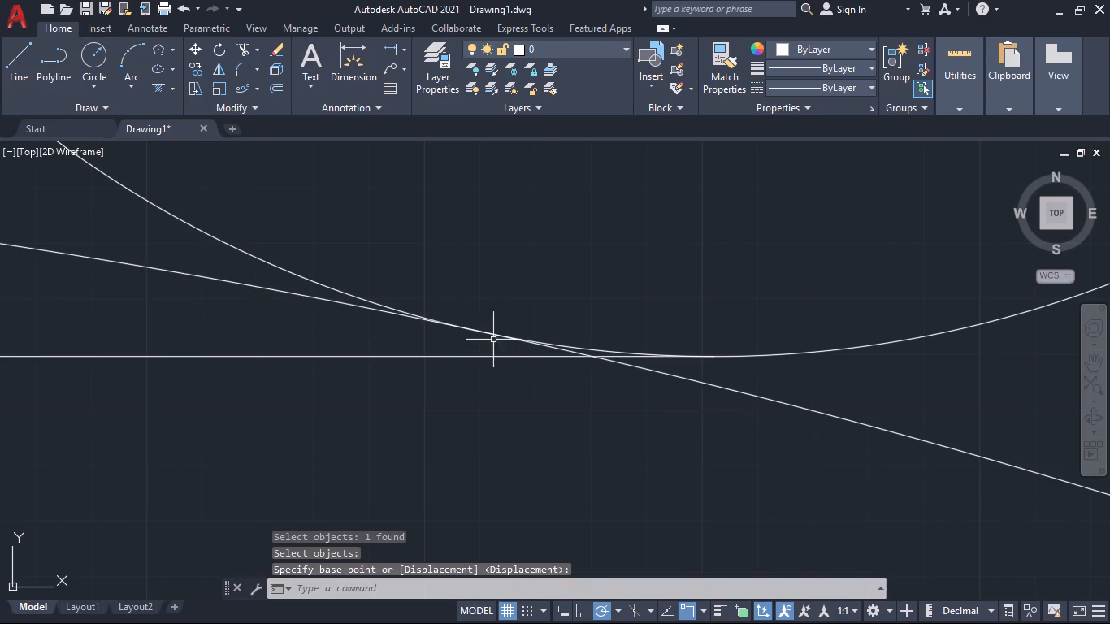
Examine how the radius 70 circle meets the small upper circle and the upper horizontal line.
scroll(535, 423, down, 7)
middle_drag(549, 475, 418, 342)
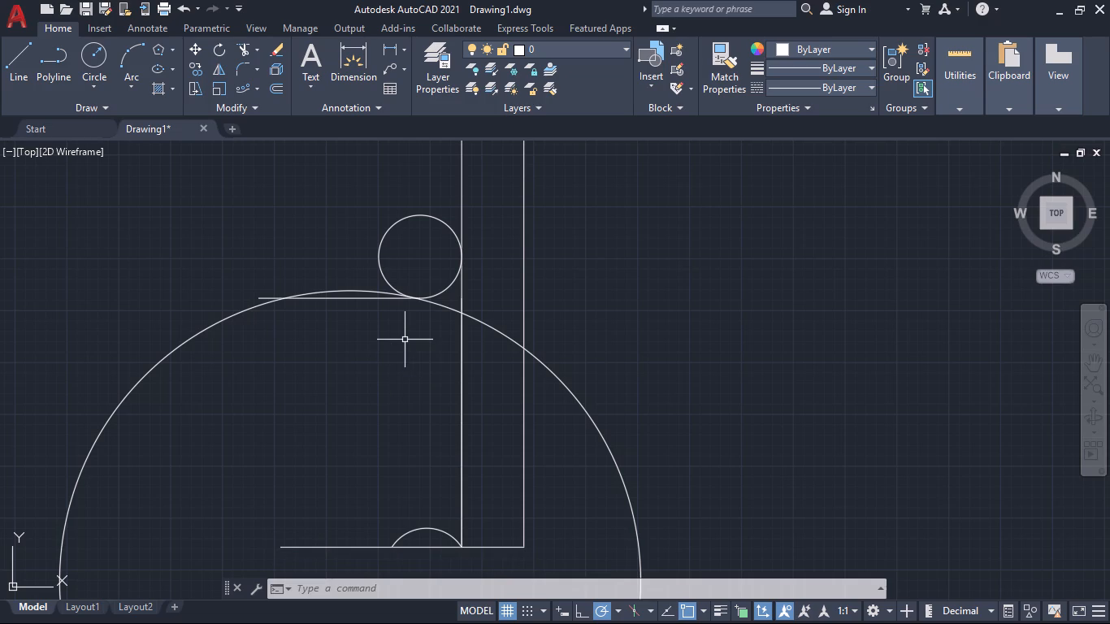
middle_drag(397, 332, 390, 397)
scroll(410, 369, up, 3)
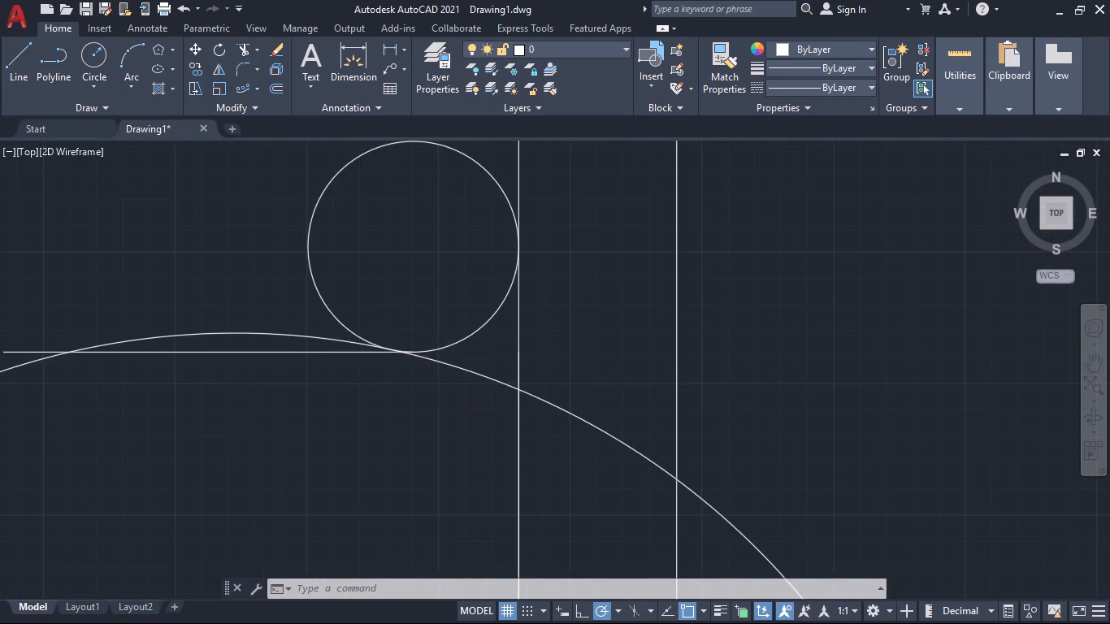
middle_drag(410, 377, 436, 429)
scroll(416, 456, down, 2)
middle_drag(385, 497, 374, 447)
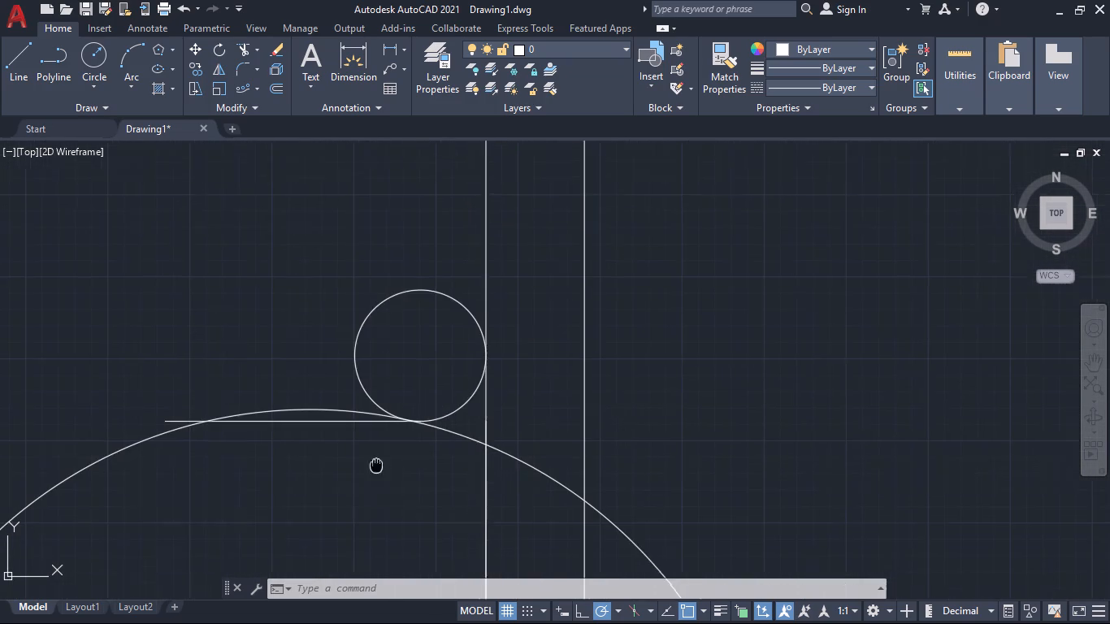
middle_drag(374, 447, 388, 327)
scroll(397, 334, down, 1)
middle_drag(358, 367, 397, 471)
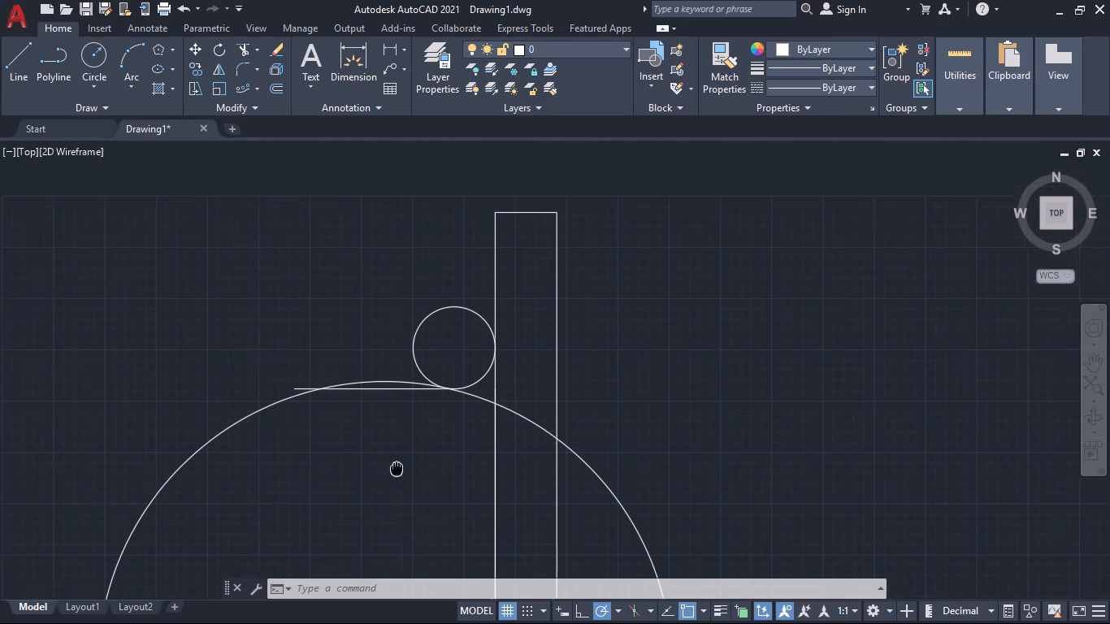
middle_drag(397, 471, 398, 477)
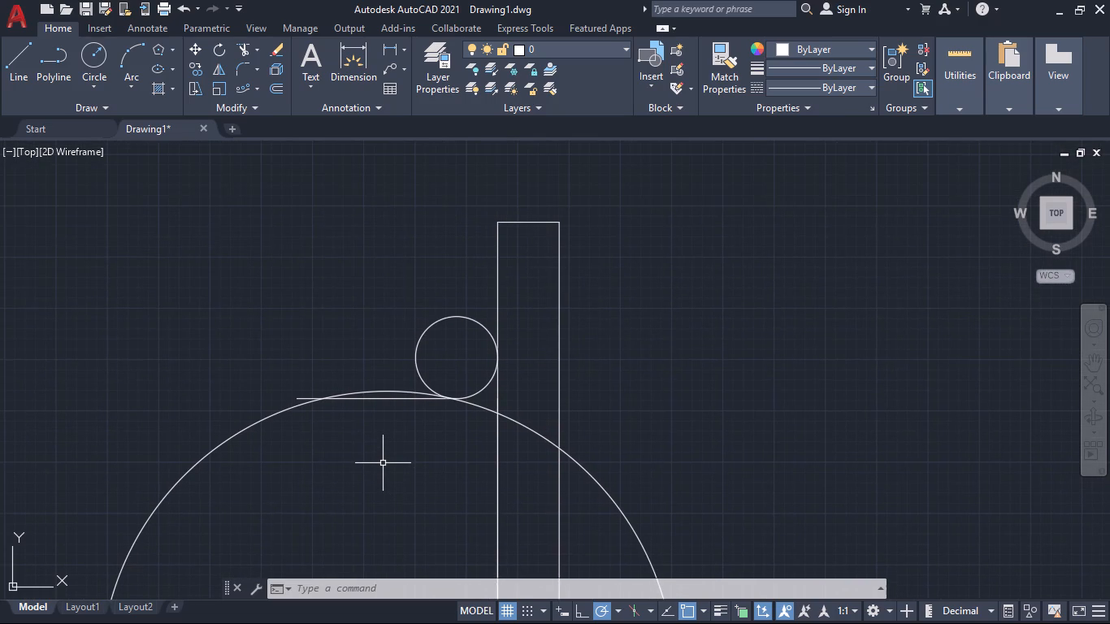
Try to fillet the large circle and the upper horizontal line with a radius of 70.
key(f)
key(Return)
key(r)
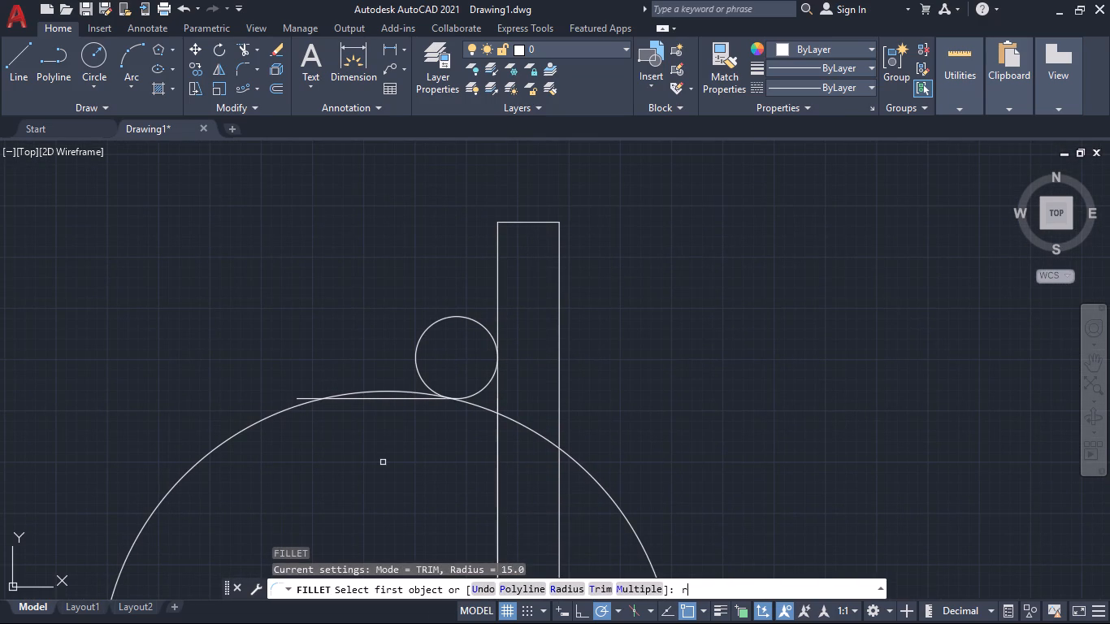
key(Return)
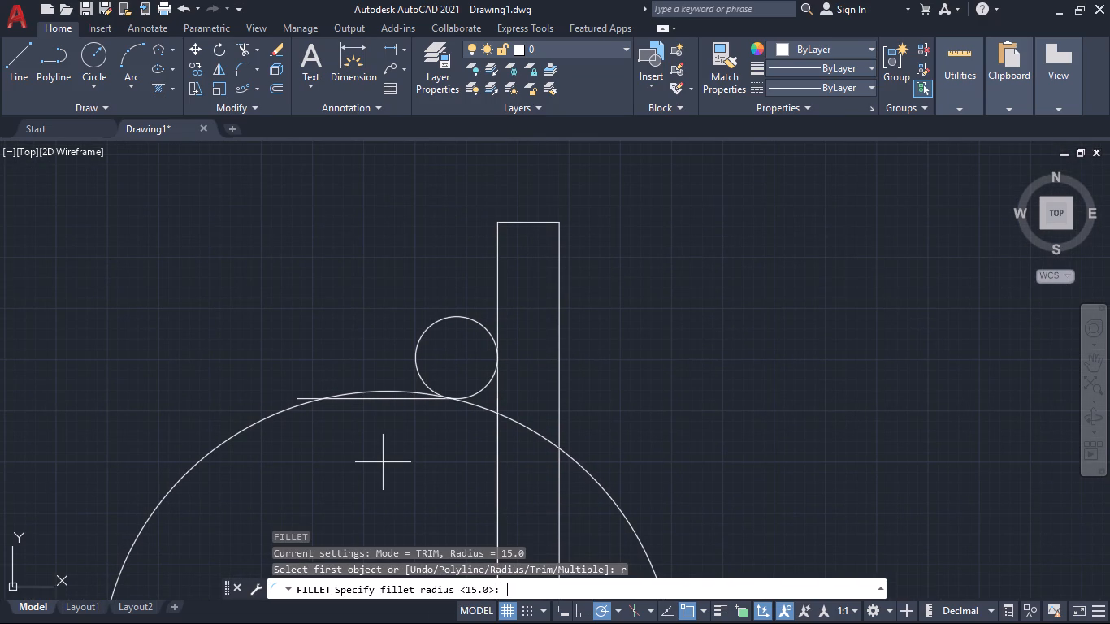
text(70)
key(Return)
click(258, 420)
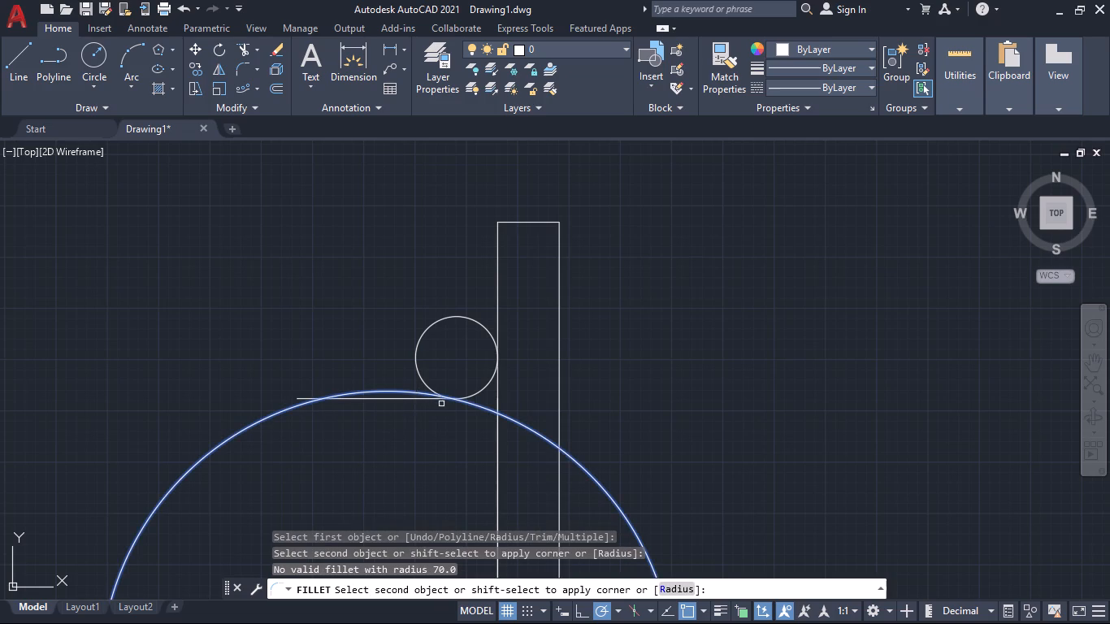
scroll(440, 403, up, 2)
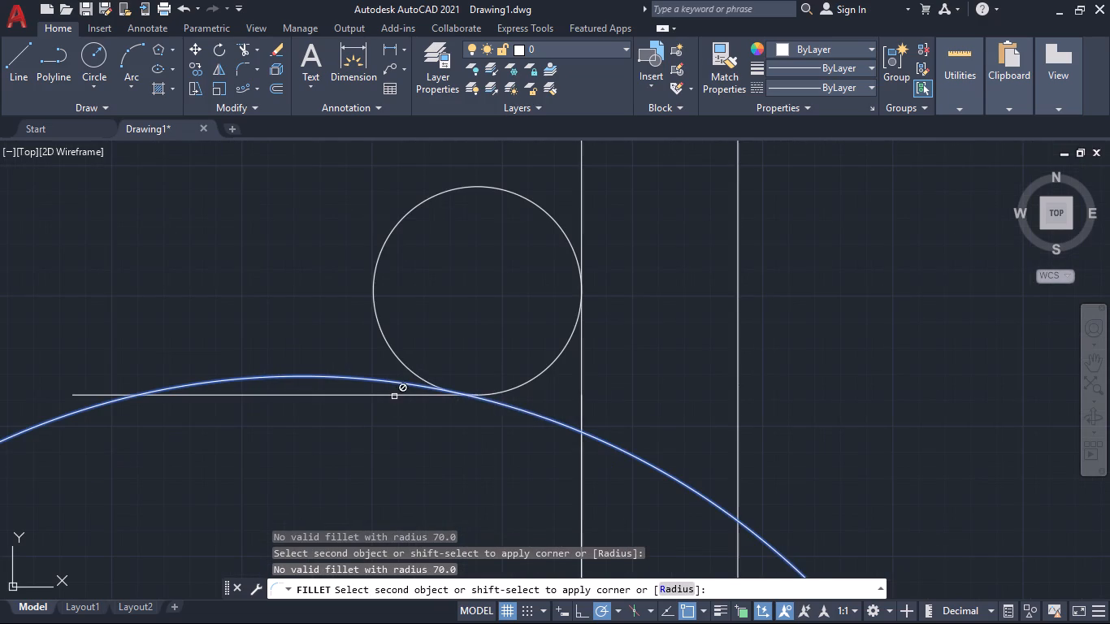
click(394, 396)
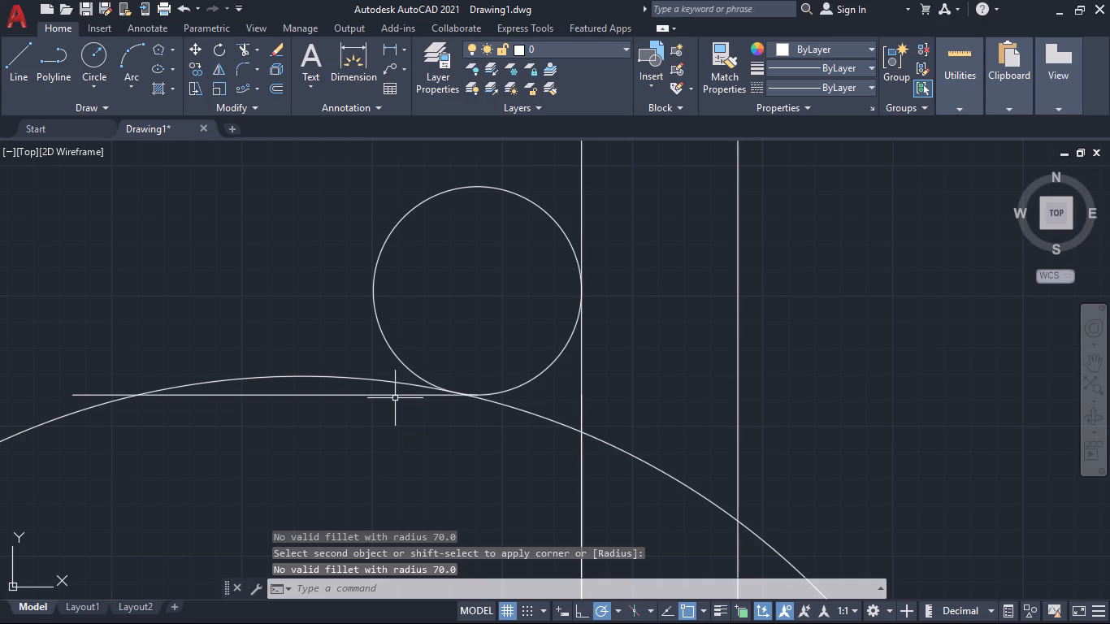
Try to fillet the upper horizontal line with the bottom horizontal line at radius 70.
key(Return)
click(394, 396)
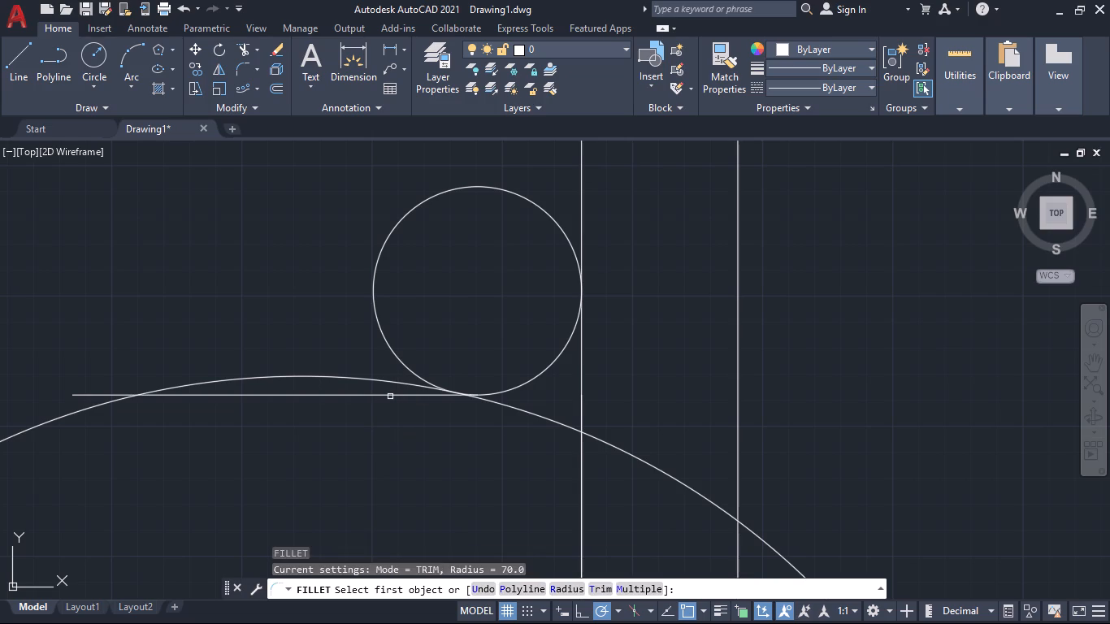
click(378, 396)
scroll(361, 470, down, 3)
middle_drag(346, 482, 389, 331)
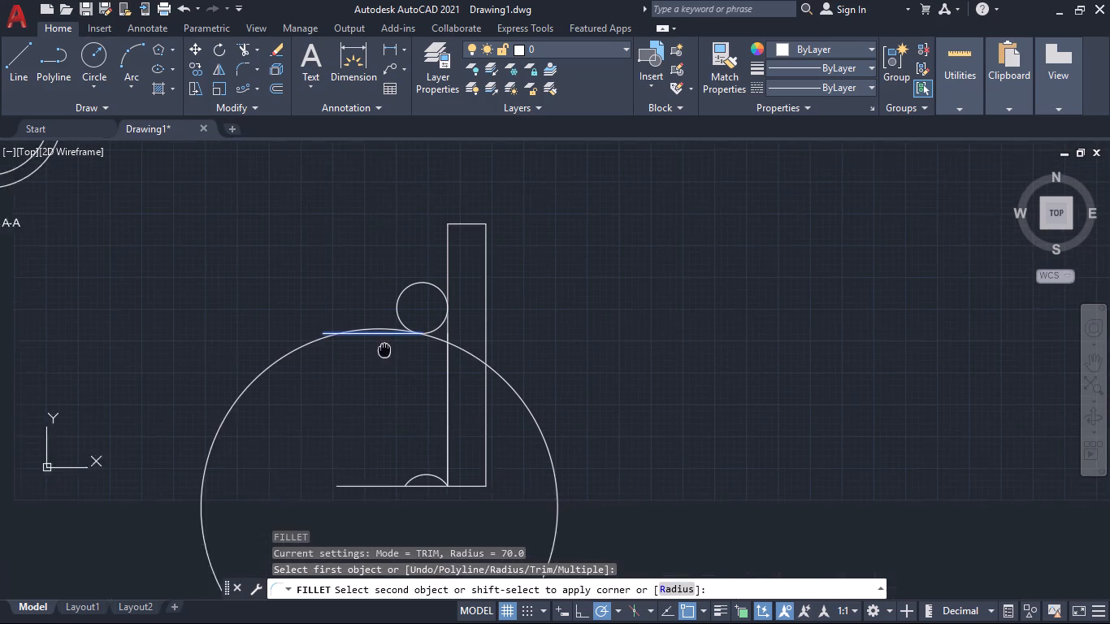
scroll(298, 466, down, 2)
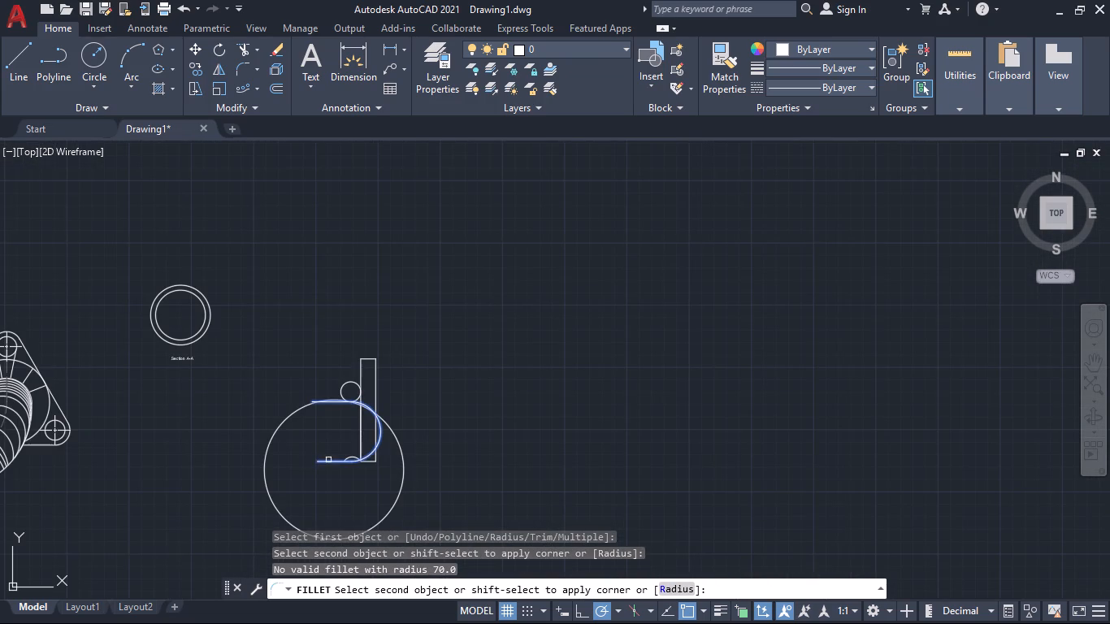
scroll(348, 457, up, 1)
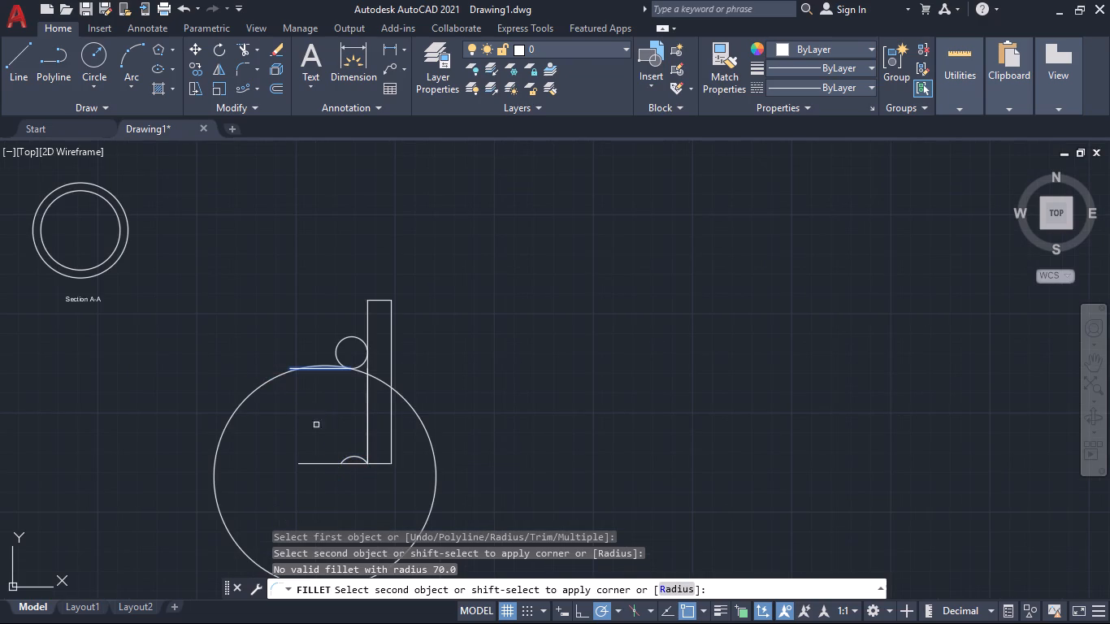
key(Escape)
Draw a horizontal line 100 units long leftward from the rectangle's left edge, where the two 30-unit segments meet.
middle_drag(290, 440, 272, 469)
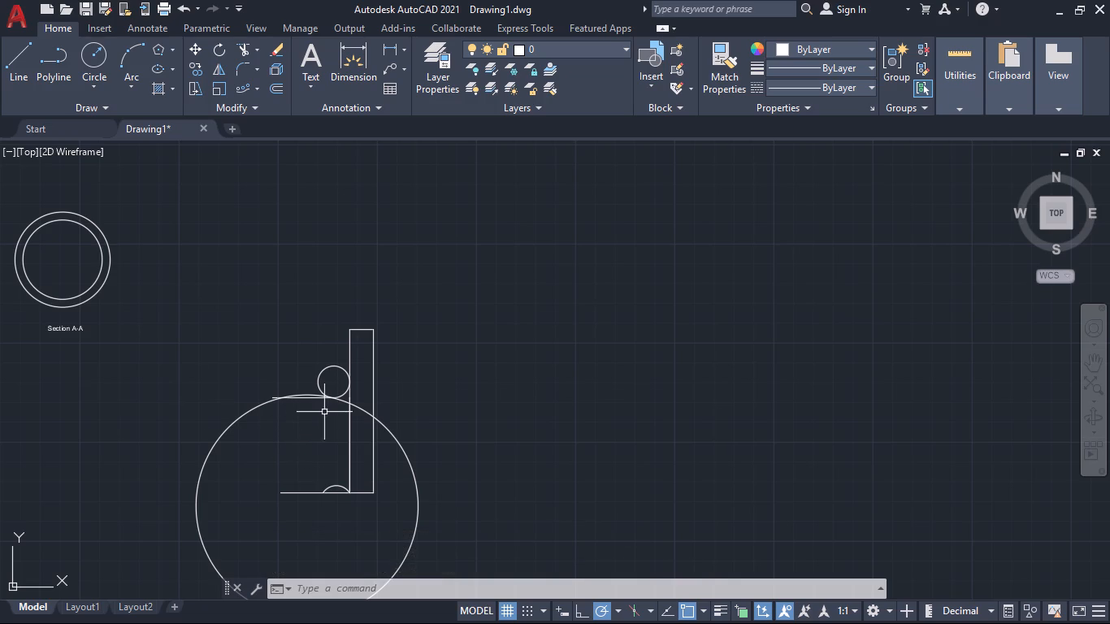
click(23, 51)
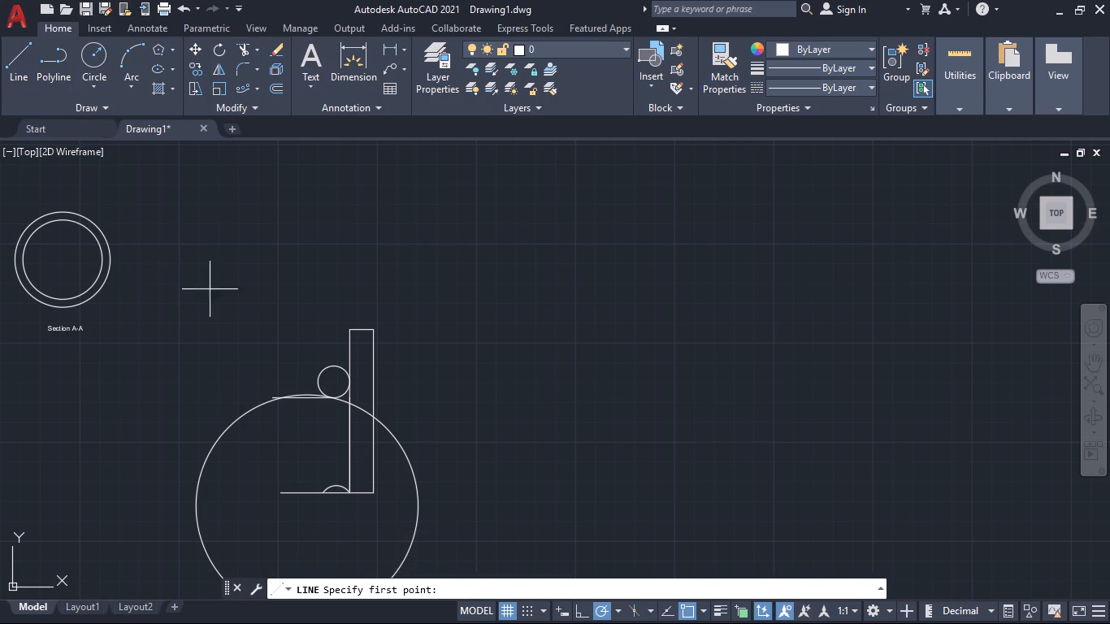
scroll(255, 323, up, 2)
scroll(326, 383, down, 1)
middle_drag(316, 367, 315, 153)
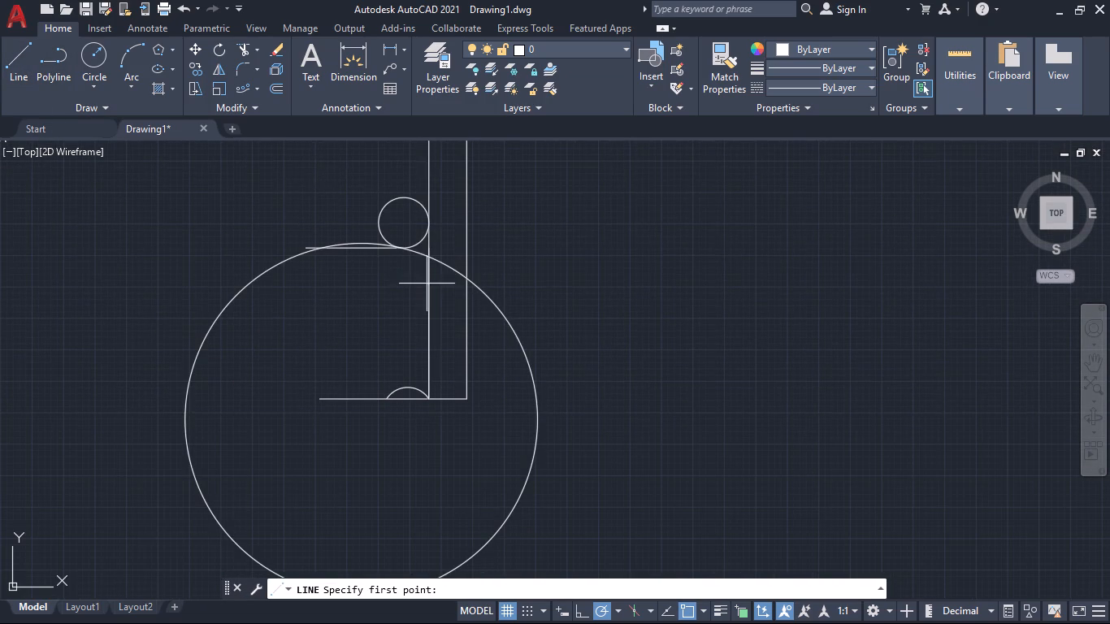
click(427, 319)
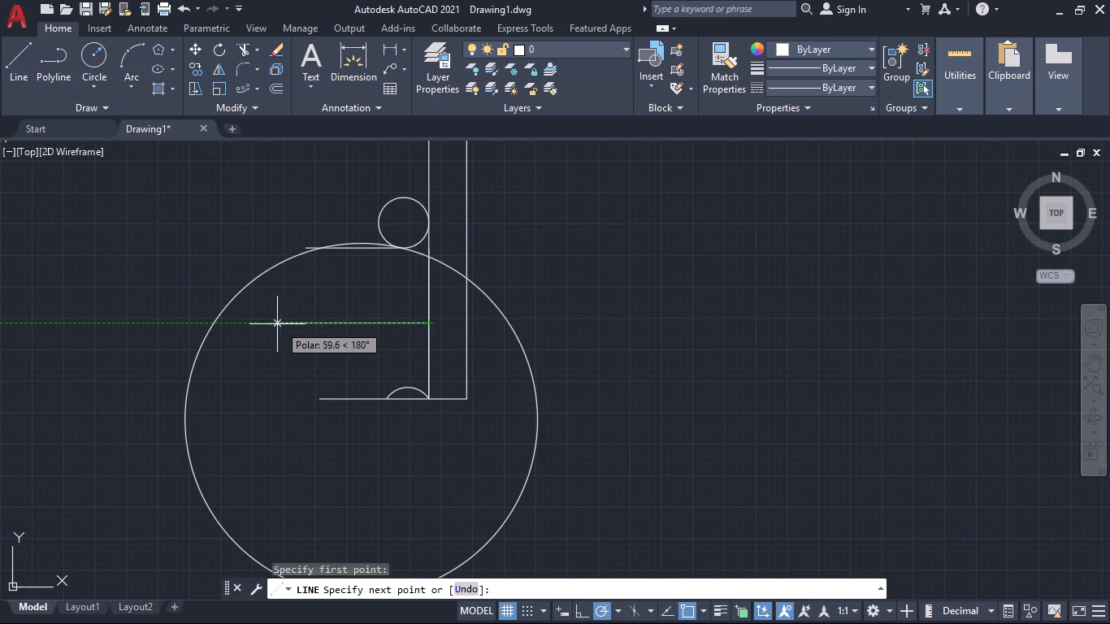
text(100)
key(Return)
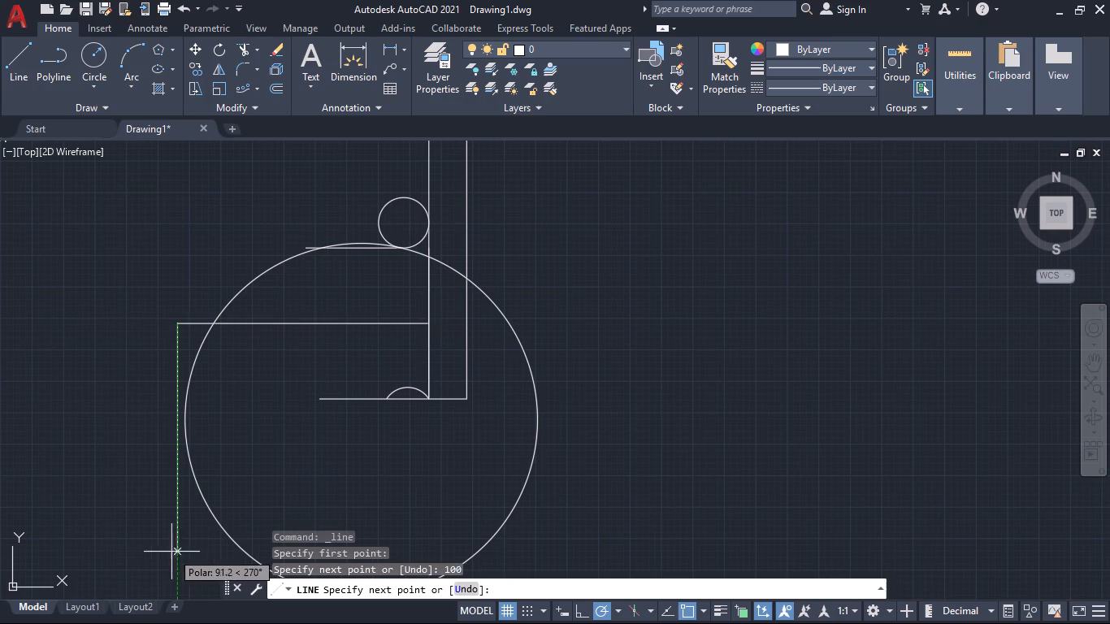
Draw a vertical line about 136 units long downward from the free end of the 100-unit horizontal line.
middle_drag(166, 547, 166, 379)
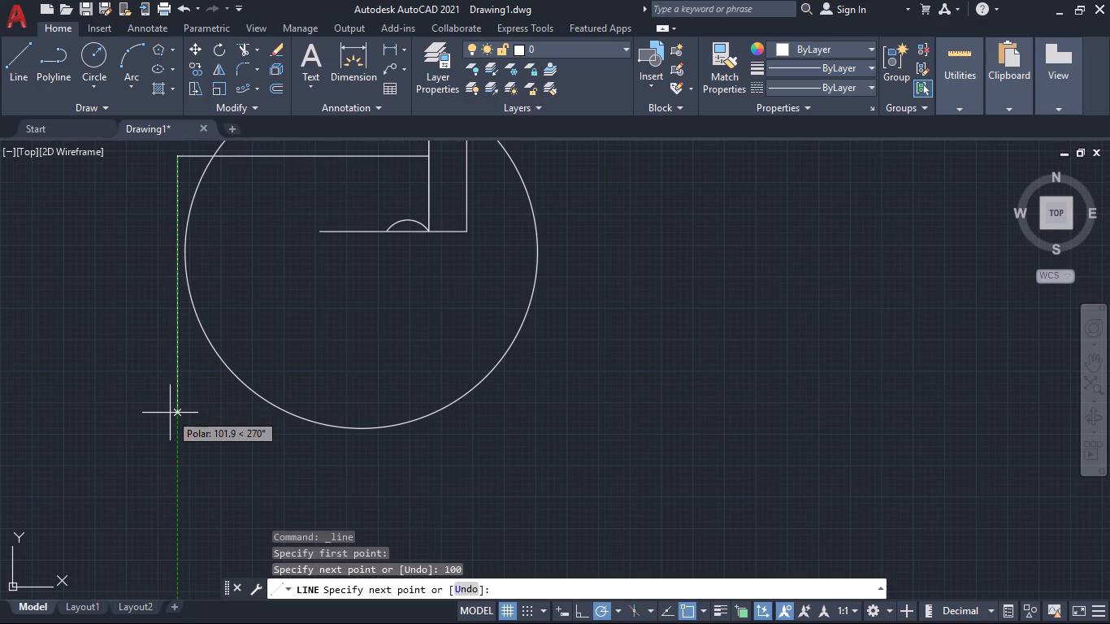
click(173, 501)
key(space)
scroll(245, 442, down, 1)
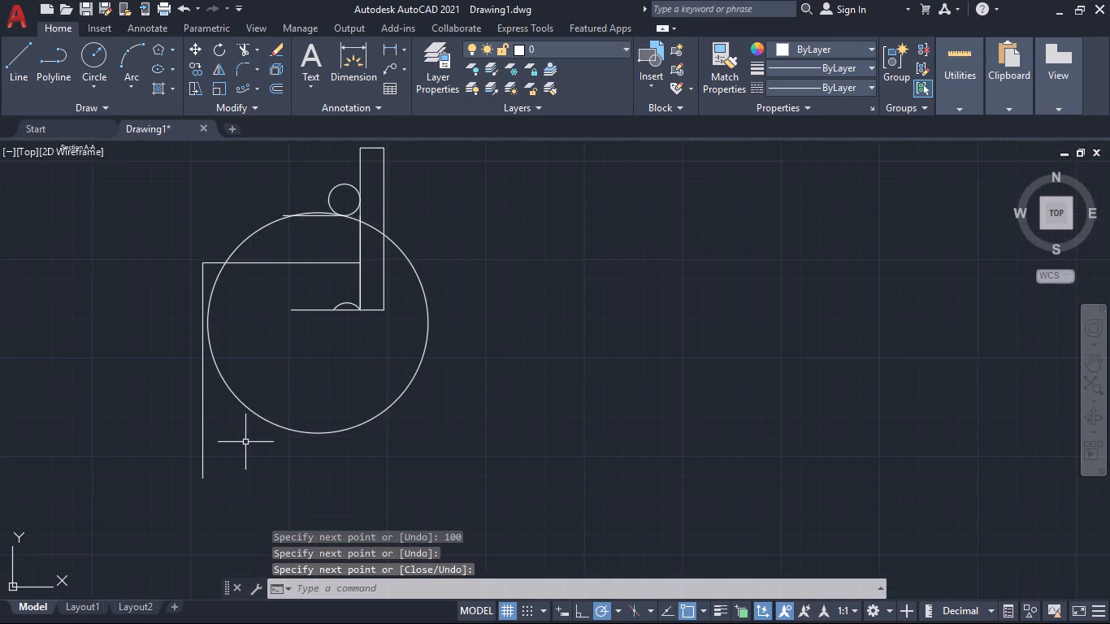
middle_drag(246, 442, 258, 506)
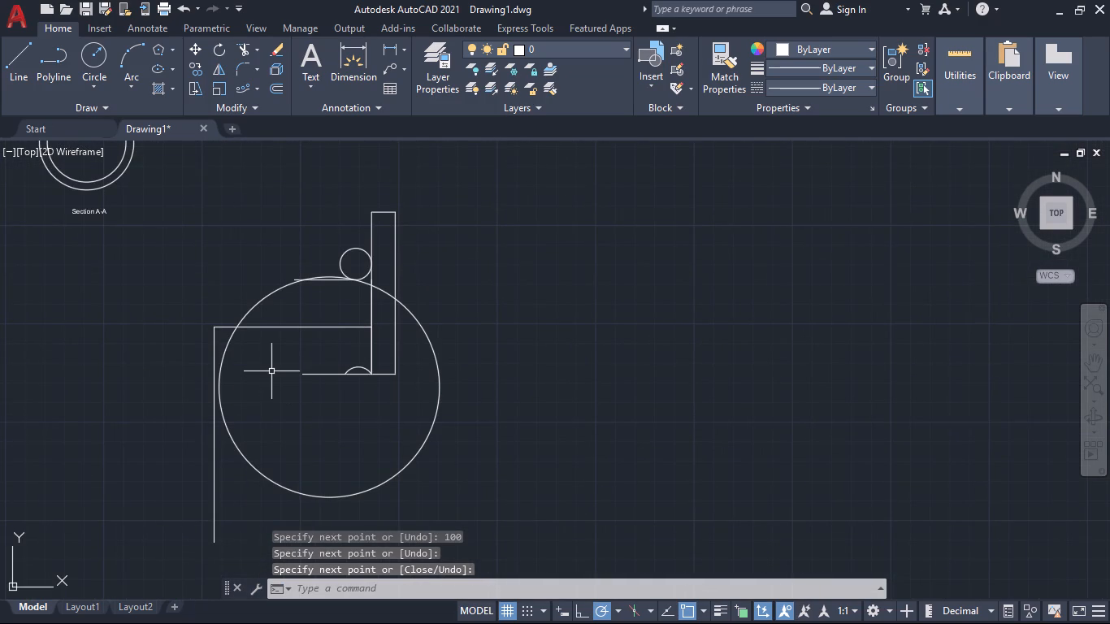
middle_drag(264, 379, 232, 351)
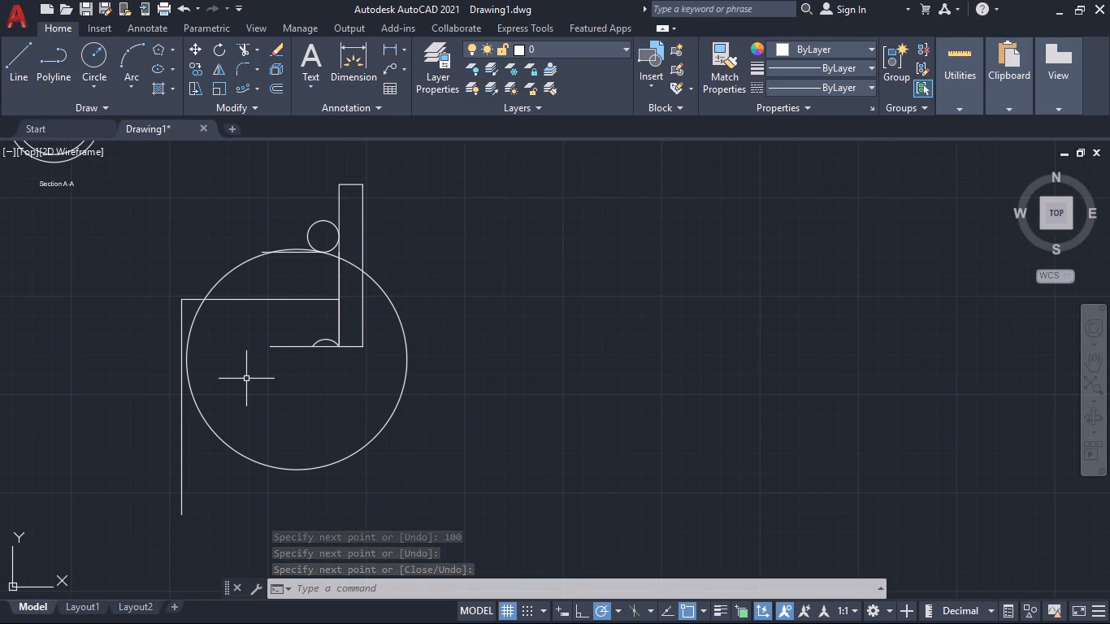
Erase the large radius 70 circle.
scroll(250, 383, up, 1)
middle_drag(223, 375, 228, 430)
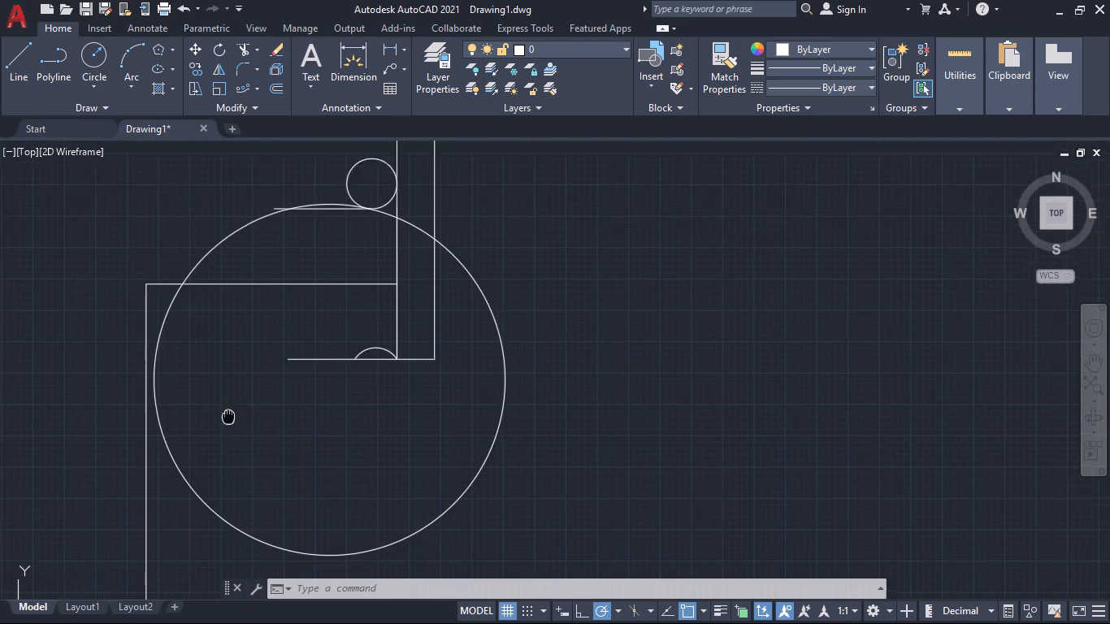
middle_drag(228, 430, 224, 478)
click(197, 327)
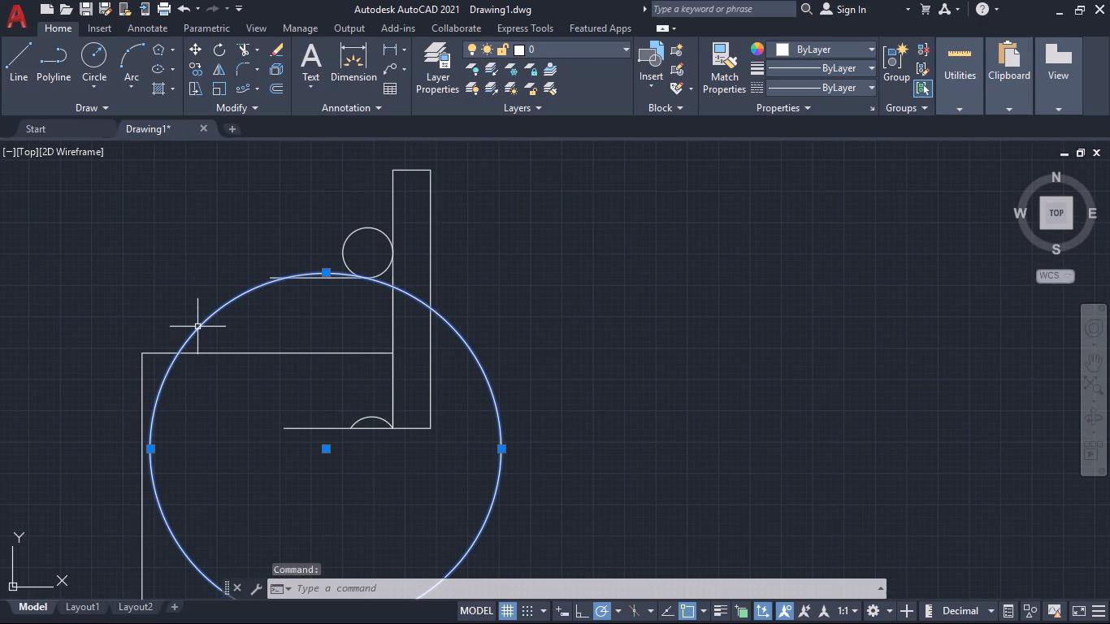
key(Delete)
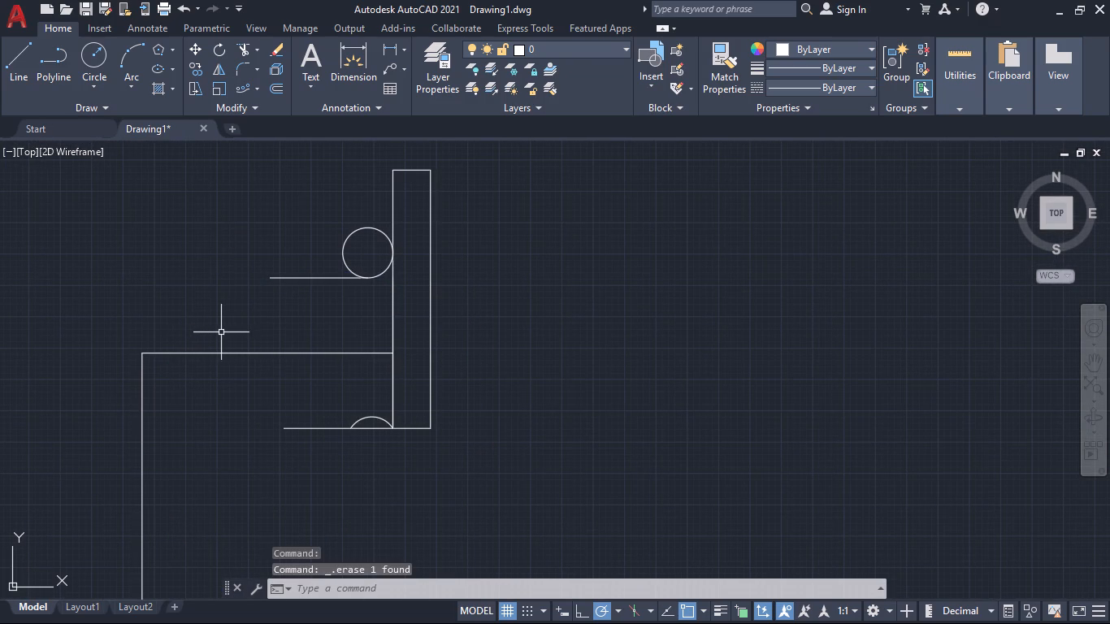
Fillet the corner between the 100-unit horizontal line and the vertical line with a radius of 70.
key(f)
key(Return)
key(r)
key(Return)
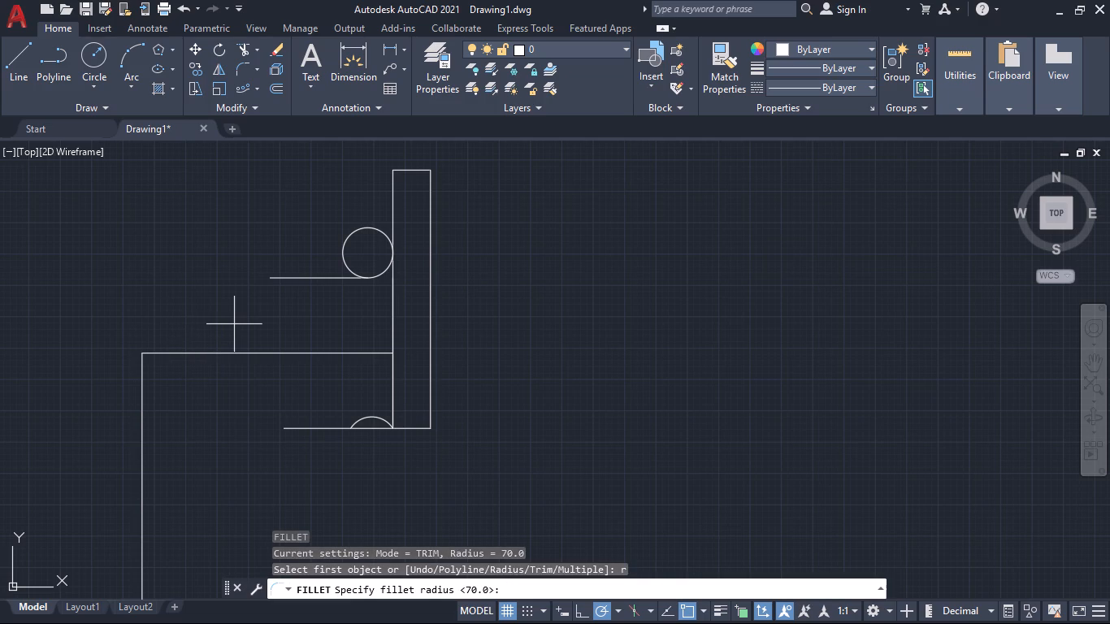
key(Return)
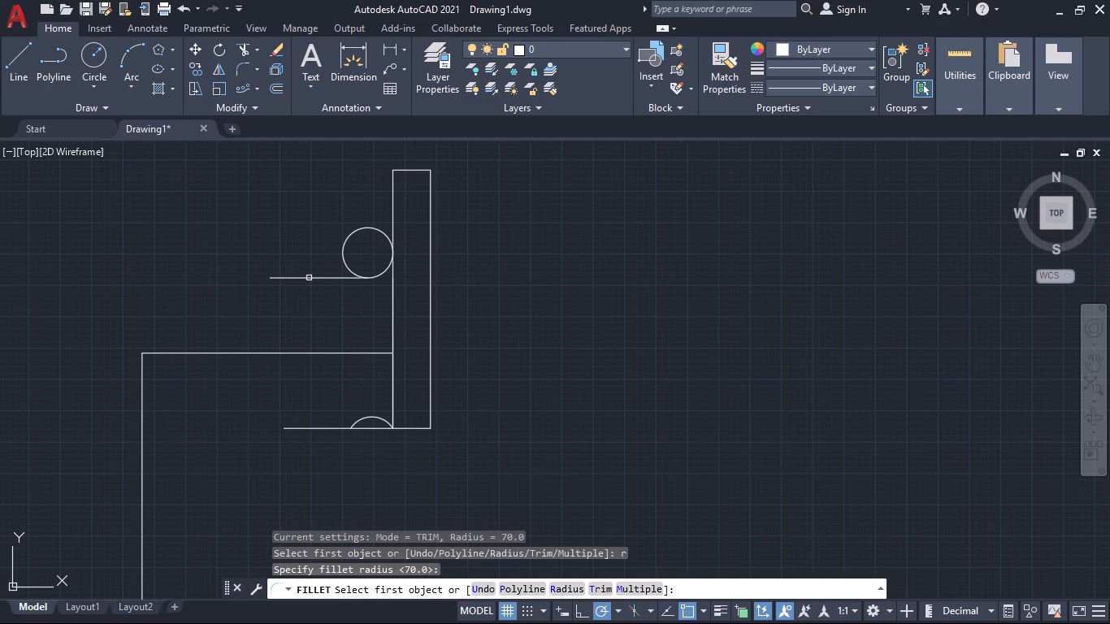
click(287, 357)
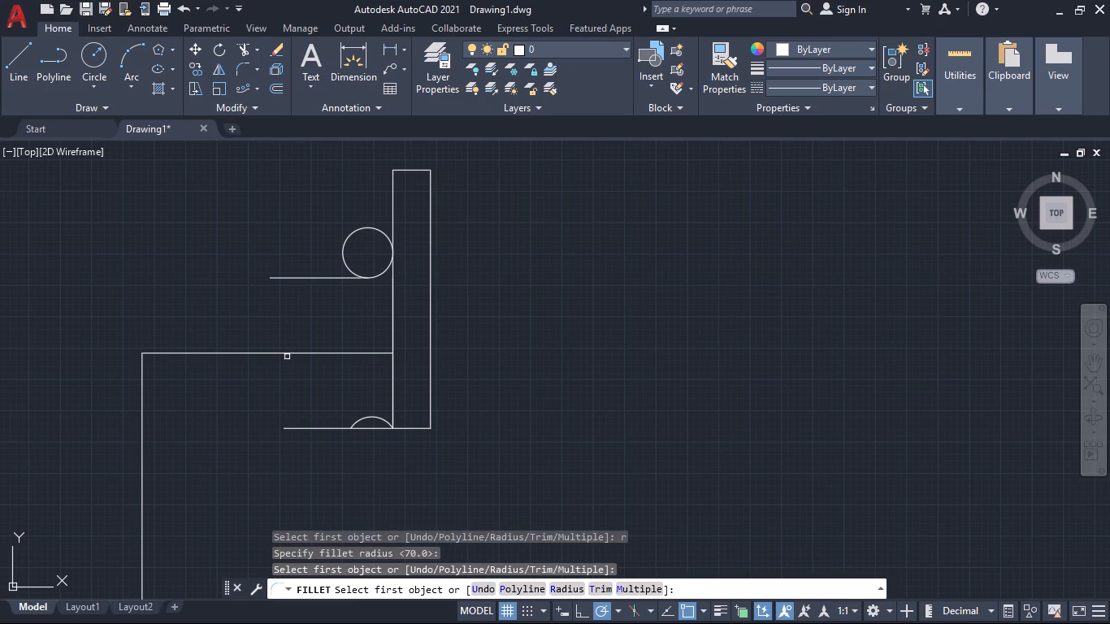
click(287, 354)
click(143, 475)
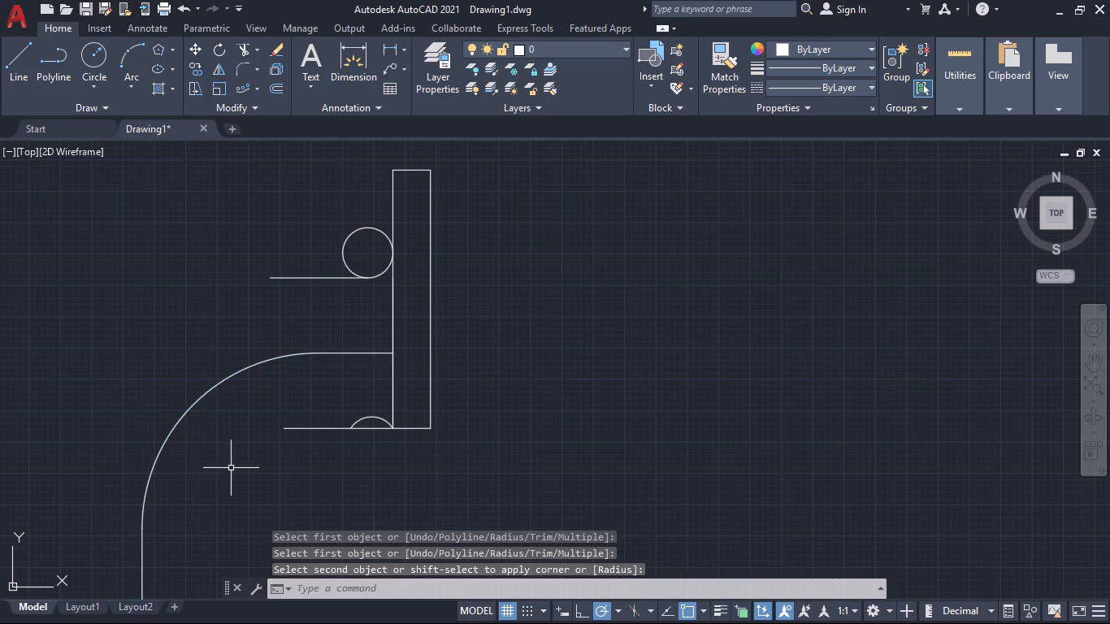
Offset the radius 70 bend arc by 30 to both its outer and inner sides.
scroll(232, 470, down, 1)
middle_drag(232, 474, 226, 436)
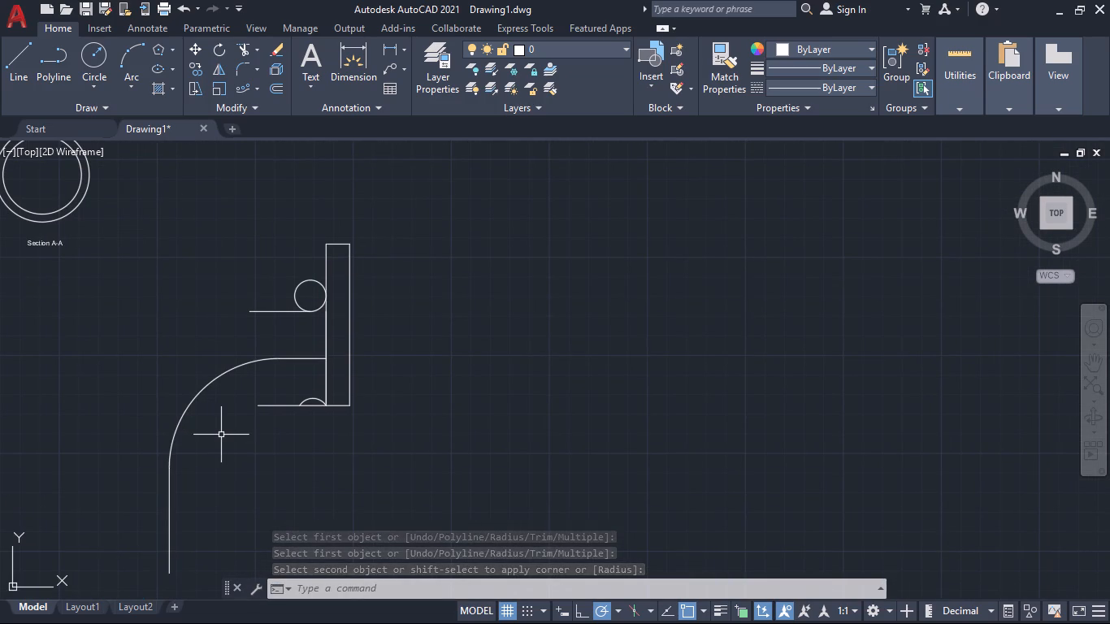
middle_drag(242, 427, 257, 450)
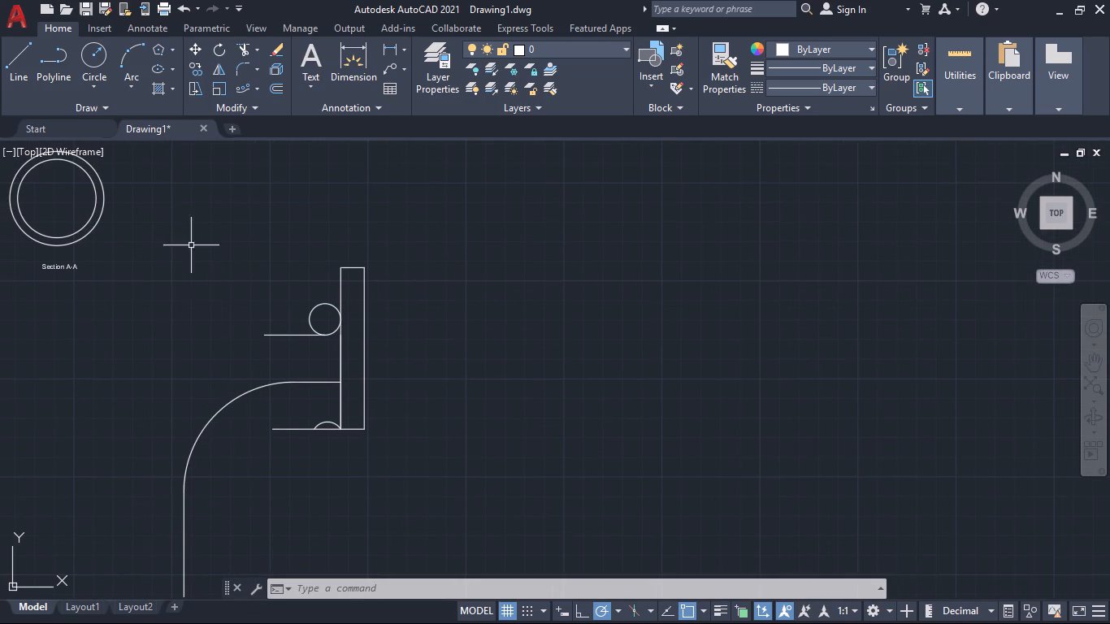
key(o)
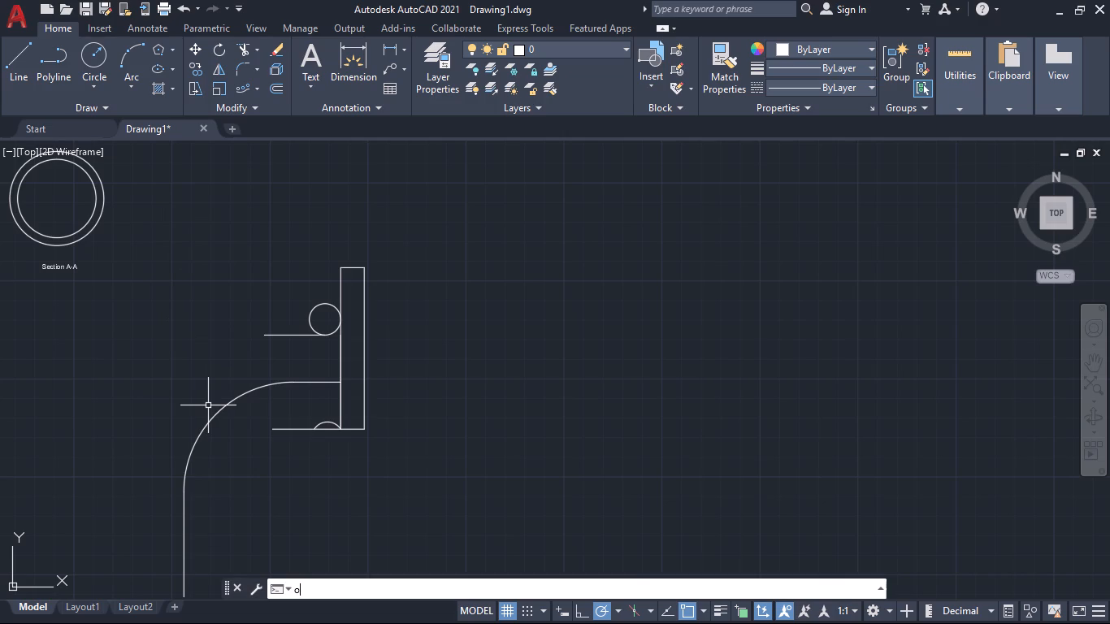
key(Return)
text(30)
key(Return)
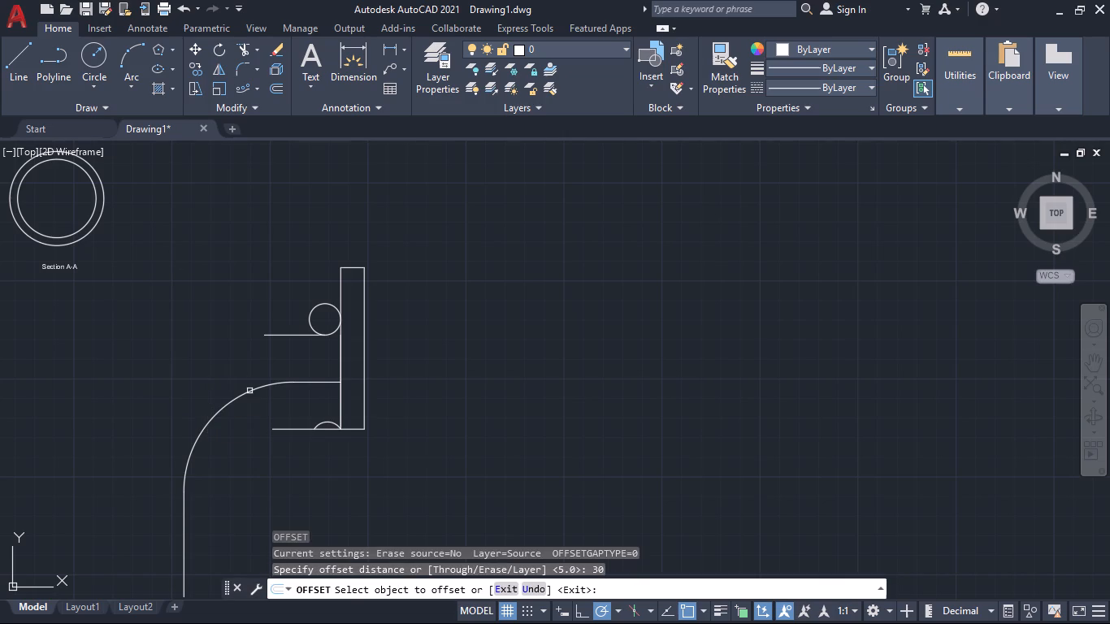
click(249, 391)
click(245, 362)
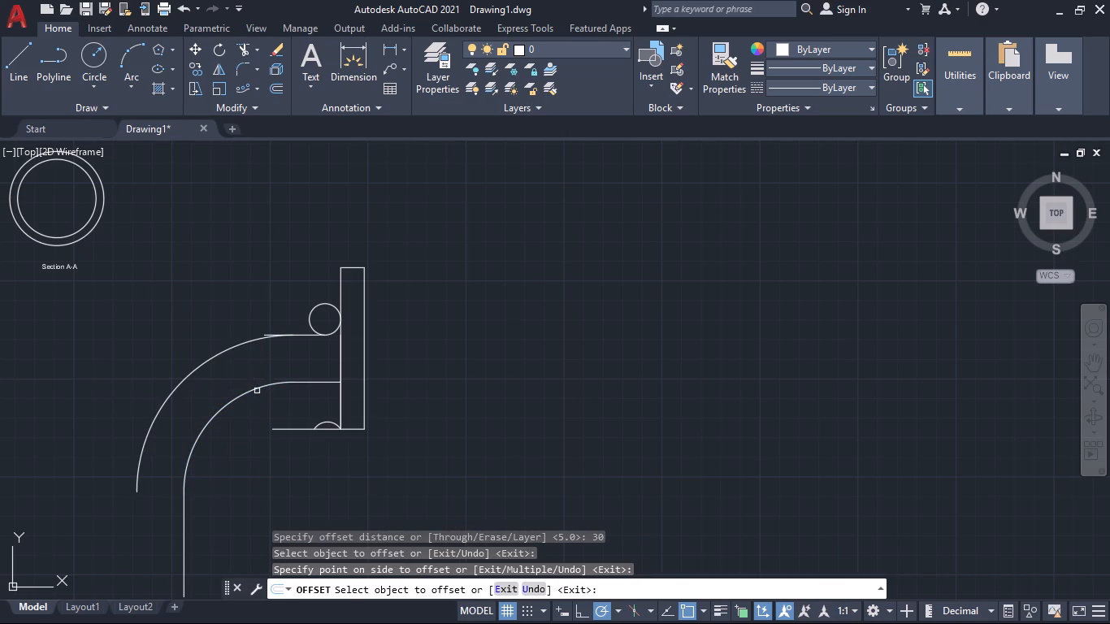
click(256, 390)
click(273, 419)
middle_drag(322, 484, 337, 466)
key(Escape)
Trim the upper horizontal line back to the outer bend arc and the small circle down to its quarter arc joining the flange.
middle_drag(350, 461, 379, 494)
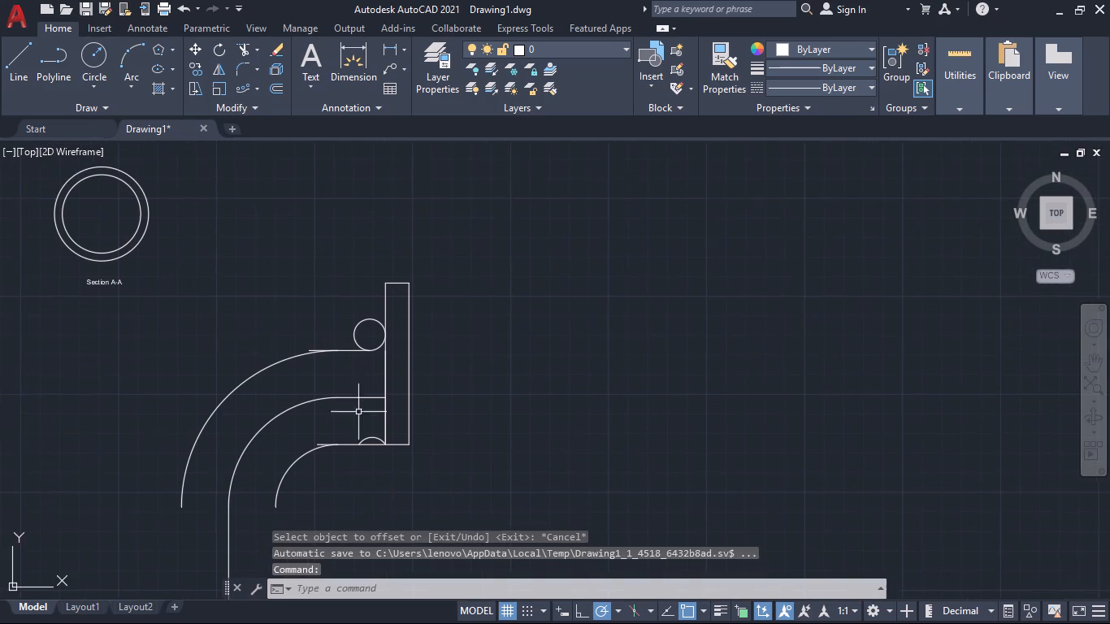
scroll(342, 331, up, 4)
text(tr)
key(Return)
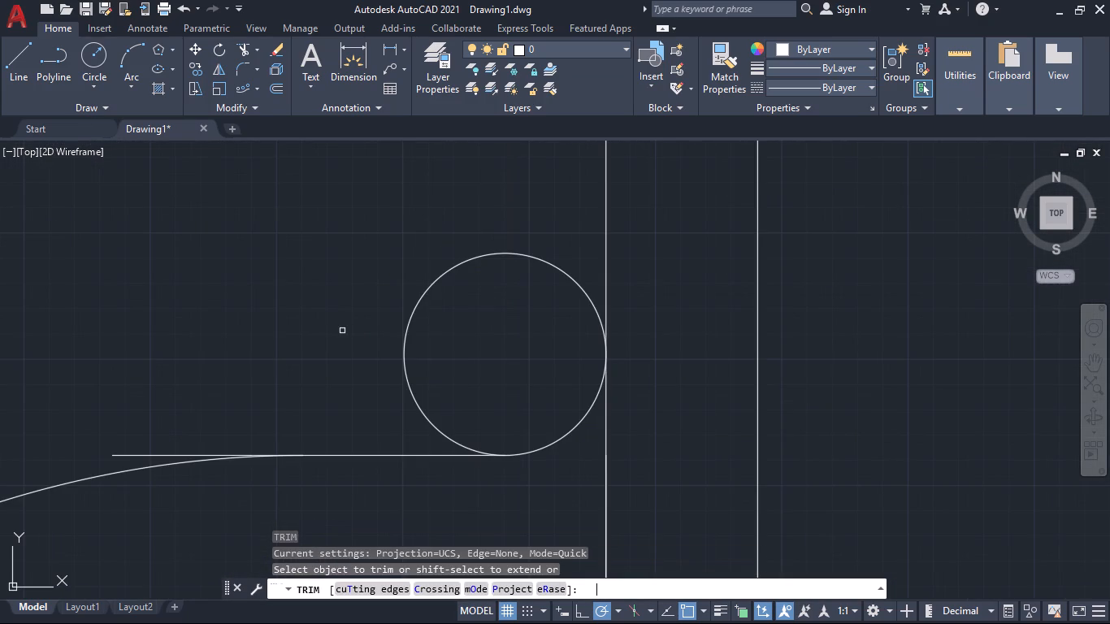
click(154, 457)
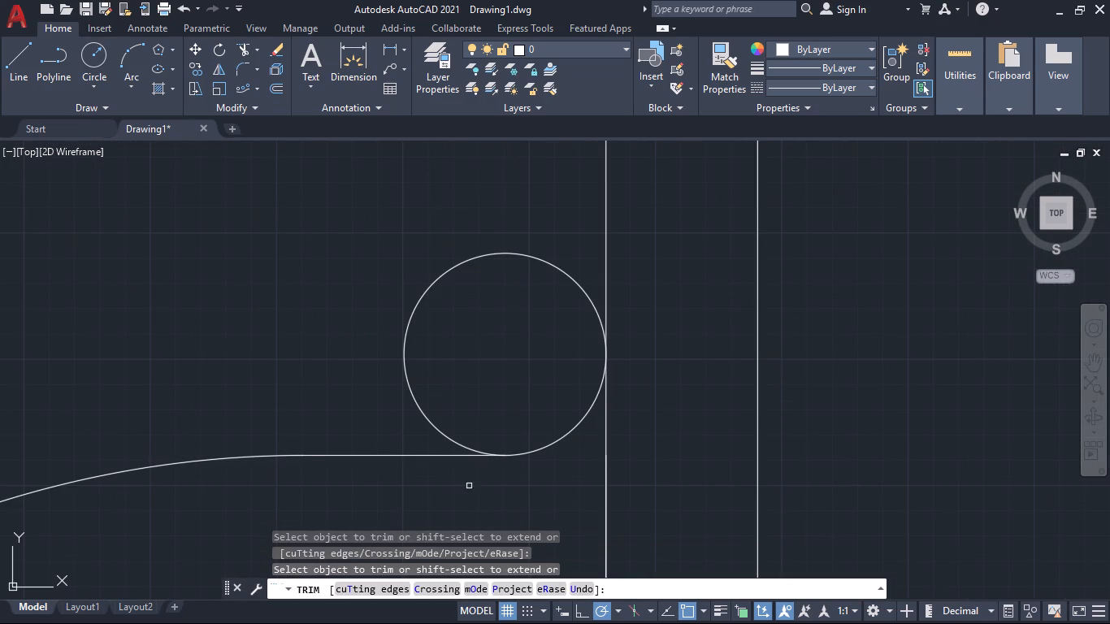
click(565, 241)
click(410, 408)
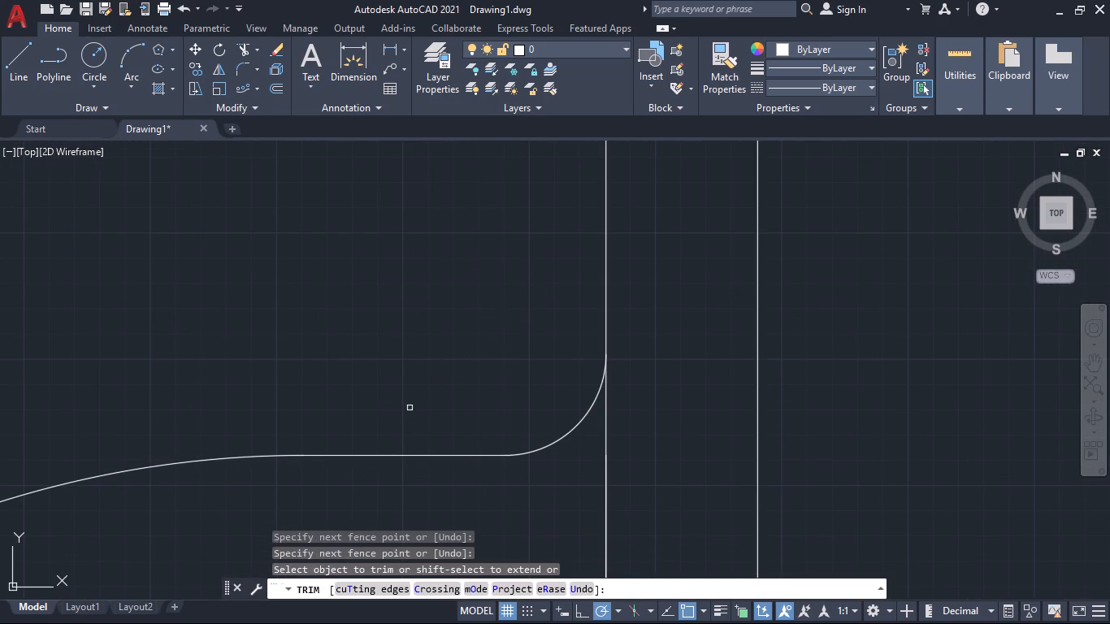
Trim away the bottom horizontal line between the inner bend arc and the flange, and remove the small arc beside the flange.
scroll(436, 347, down, 2)
middle_drag(430, 341, 457, 168)
middle_drag(445, 405, 474, 264)
scroll(474, 266, up, 1)
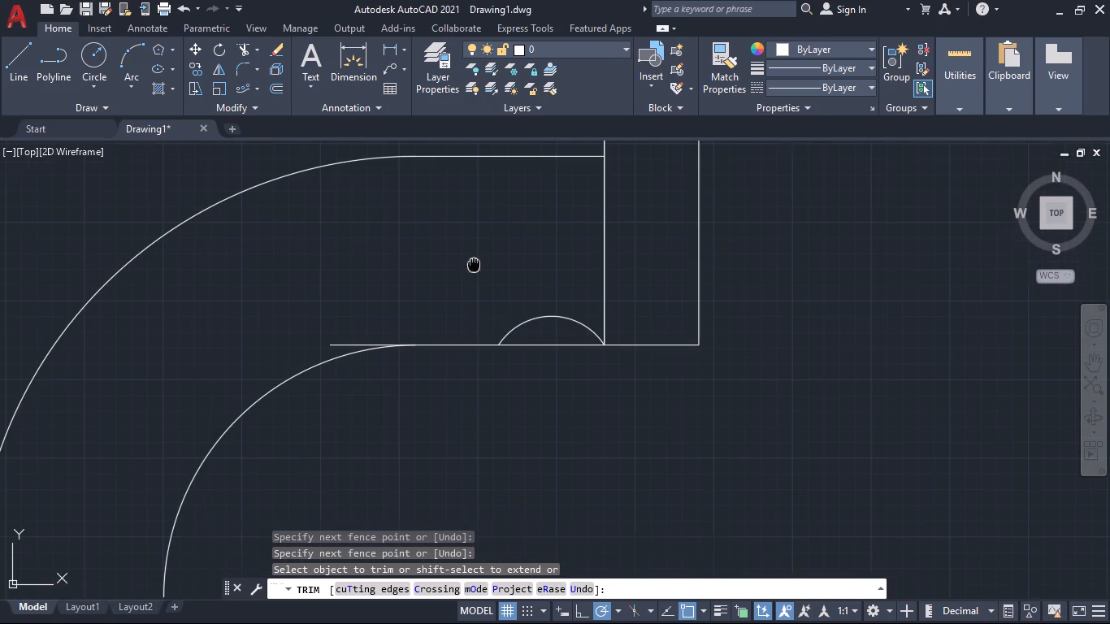
click(571, 344)
click(469, 344)
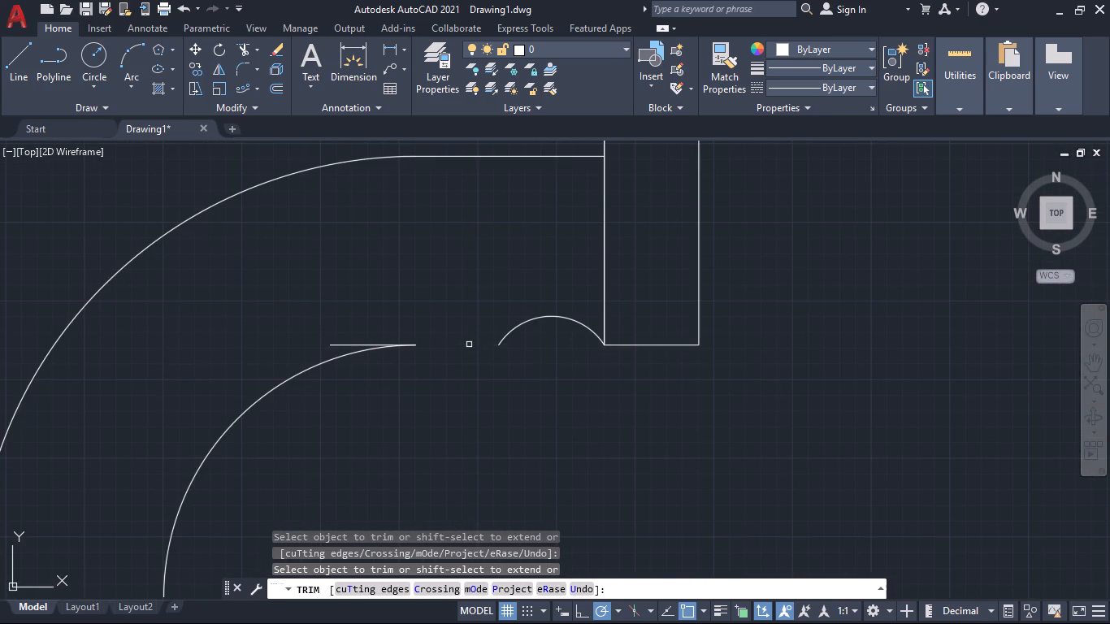
click(345, 345)
scroll(422, 395, down, 1)
middle_drag(419, 416, 423, 365)
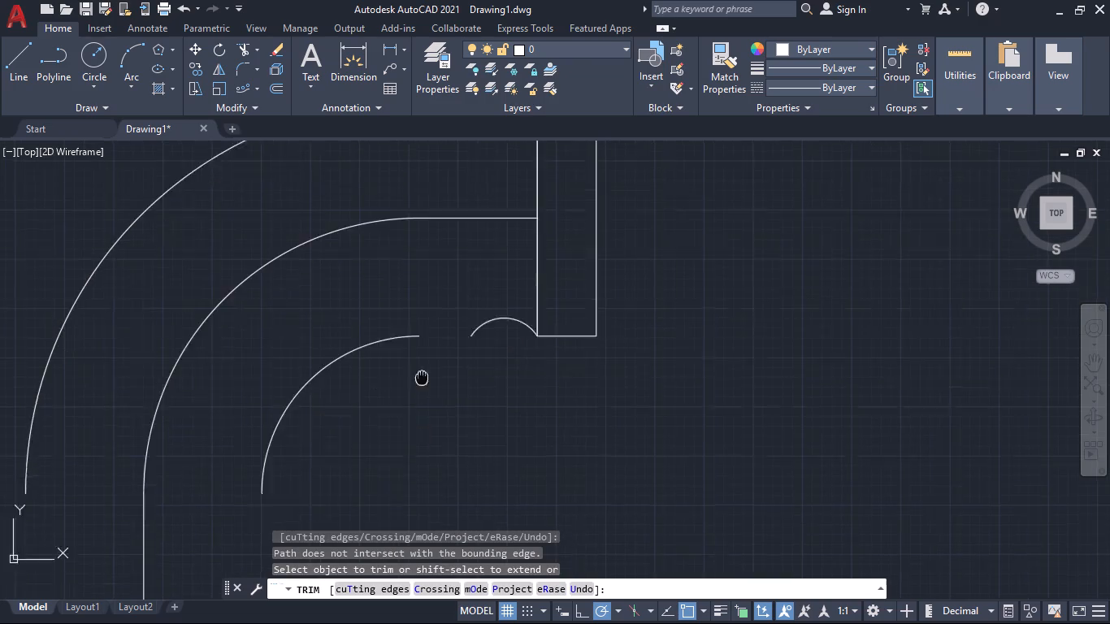
middle_drag(423, 365, 428, 317)
scroll(424, 314, down, 2)
middle_drag(422, 340, 373, 399)
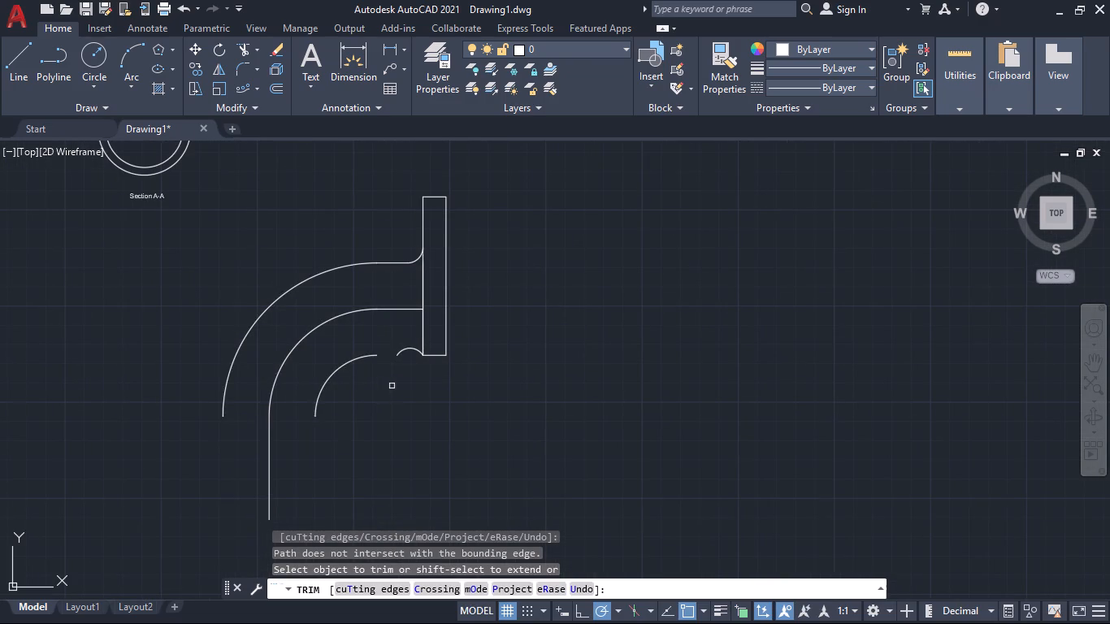
click(411, 349)
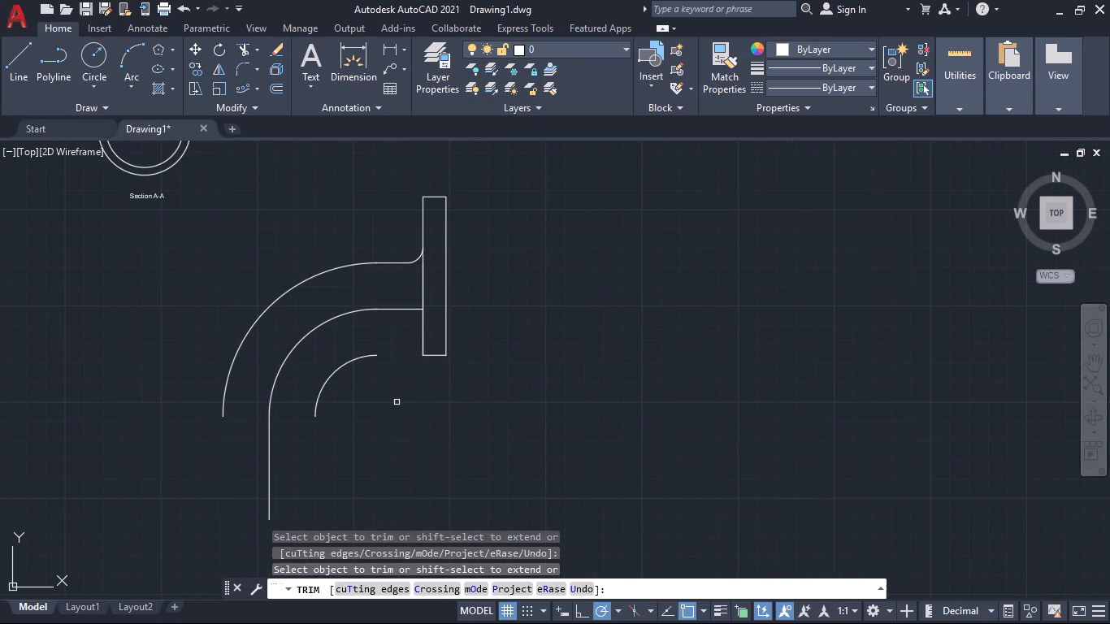
middle_drag(397, 403, 362, 428)
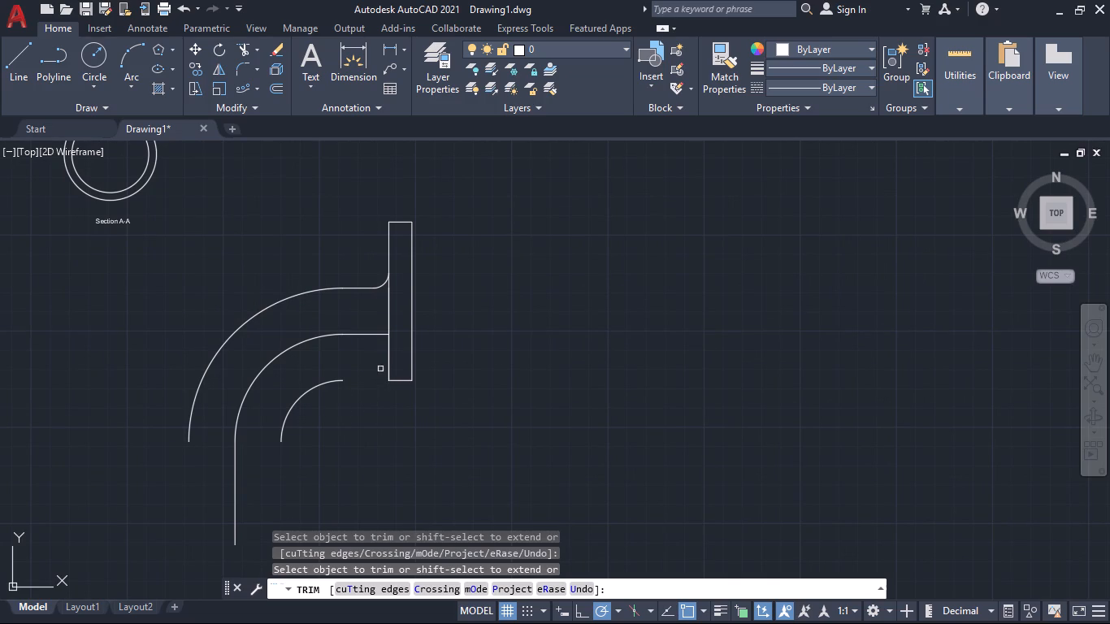
key(Escape)
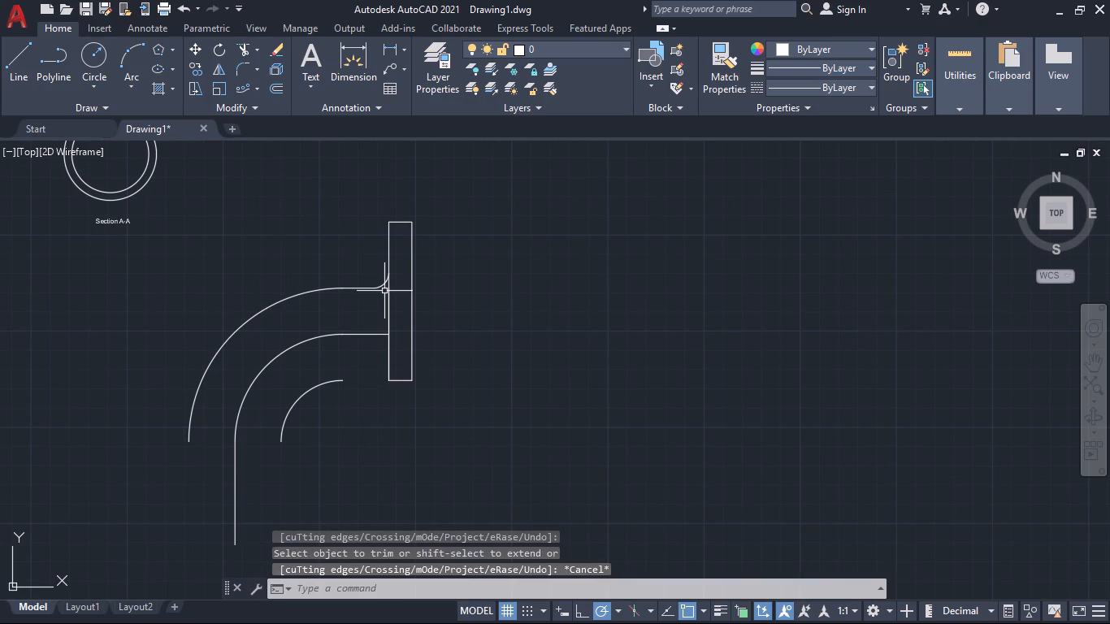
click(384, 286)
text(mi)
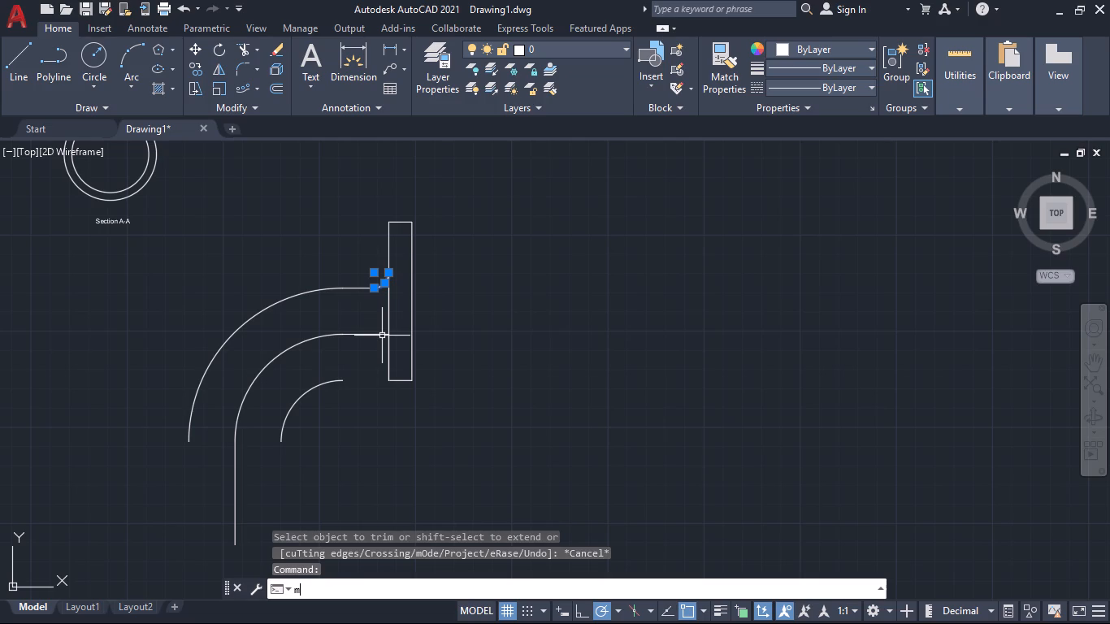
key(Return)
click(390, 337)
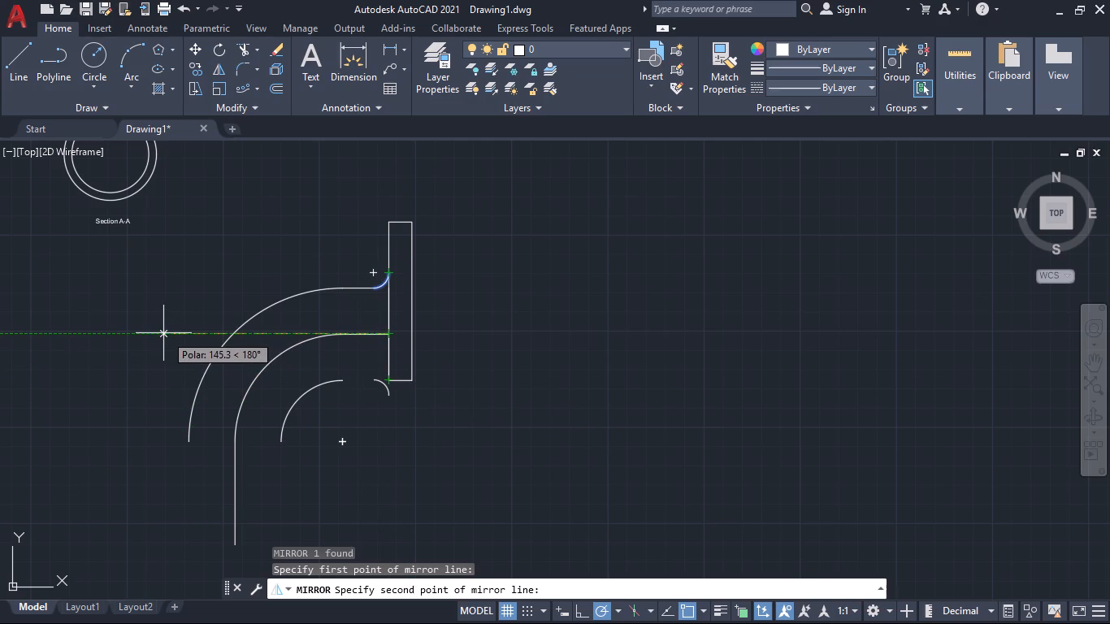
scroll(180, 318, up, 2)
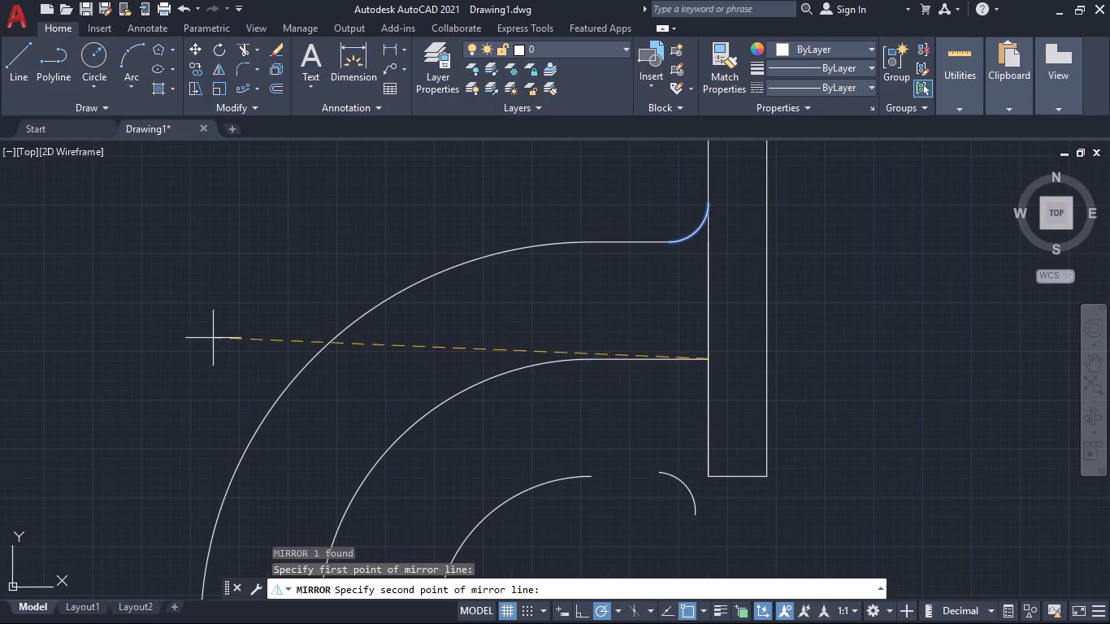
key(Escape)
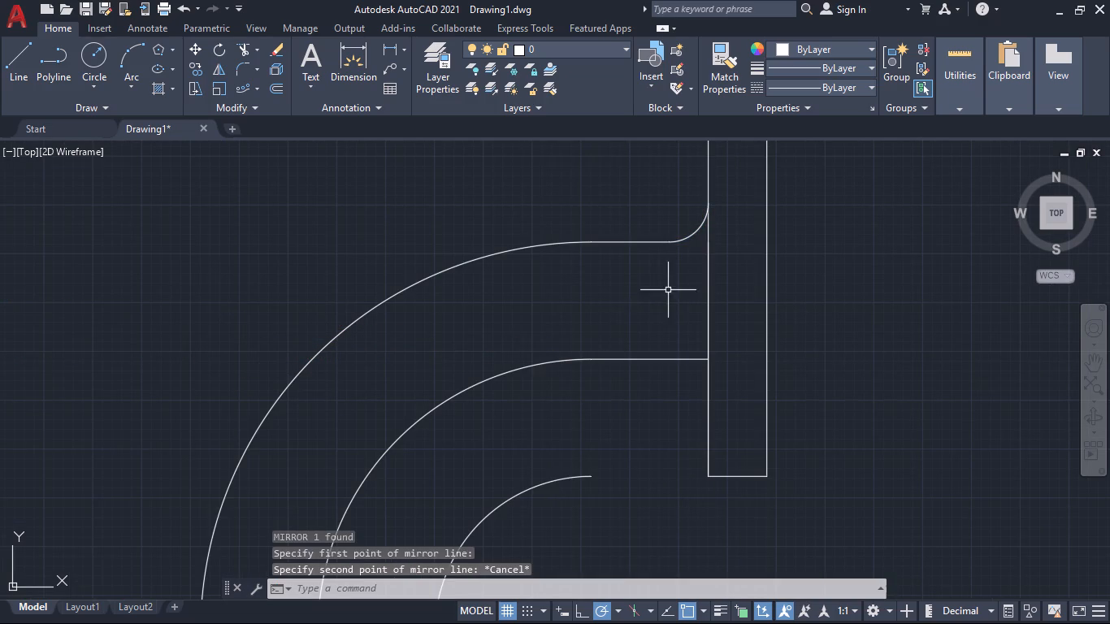
Measure along the flange face from the end of the upper fillet arc to the flange's bottom corner.
click(26, 60)
click(352, 50)
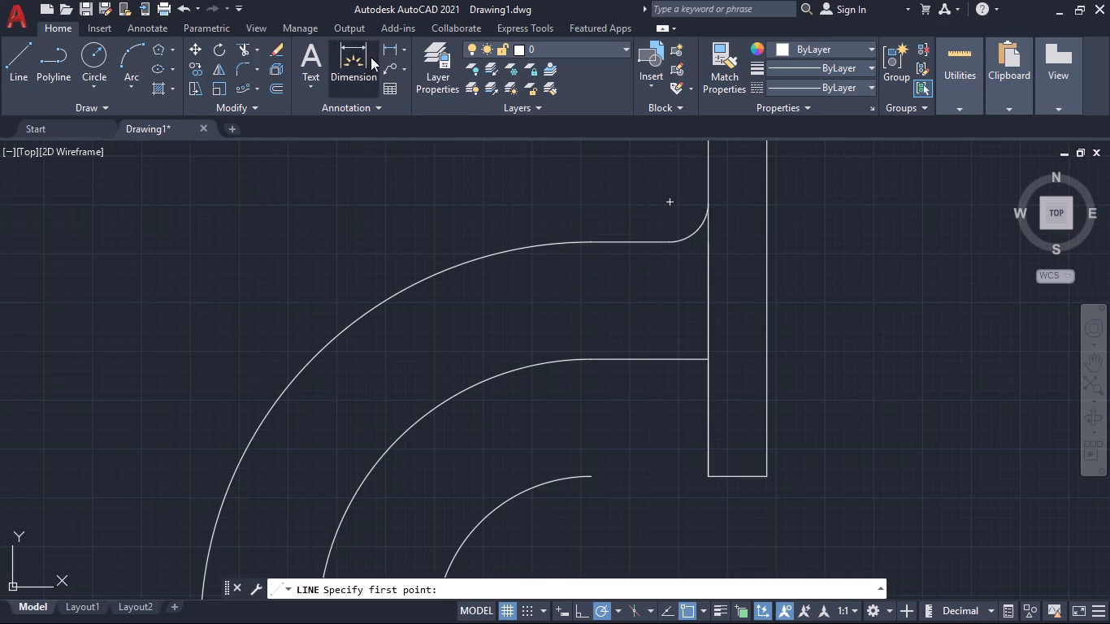
click(709, 201)
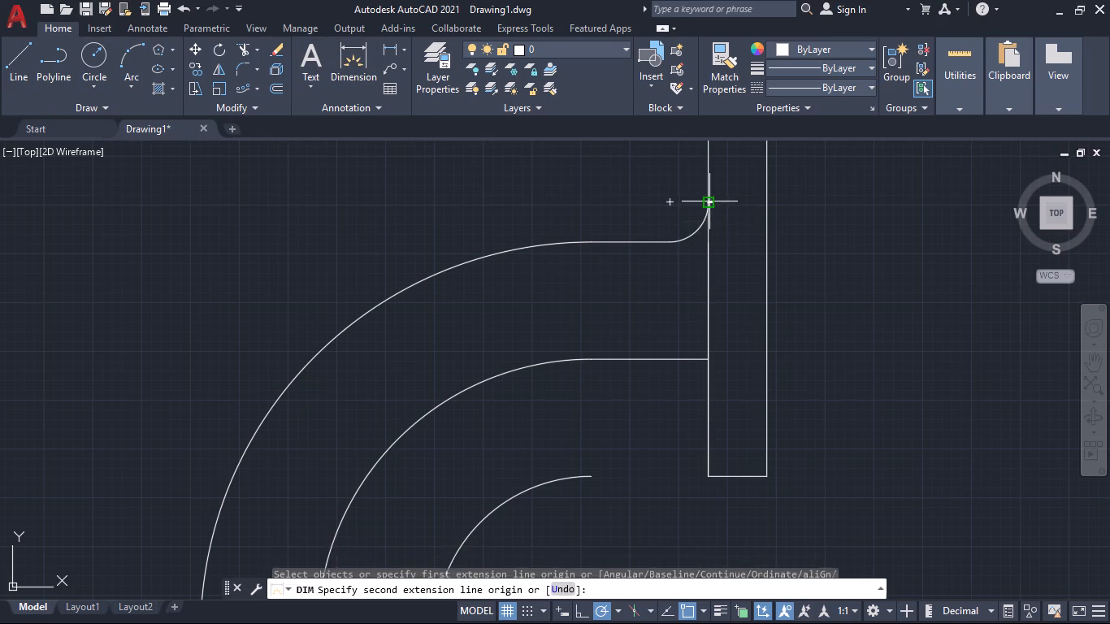
click(707, 474)
scroll(807, 339, up, 6)
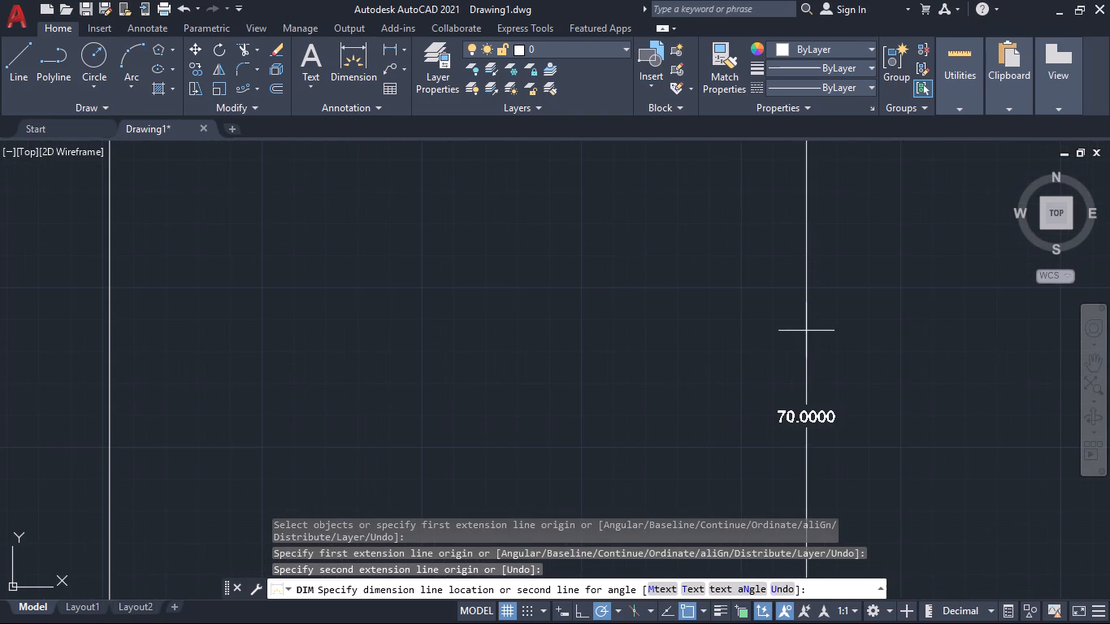
scroll(806, 331, down, 5)
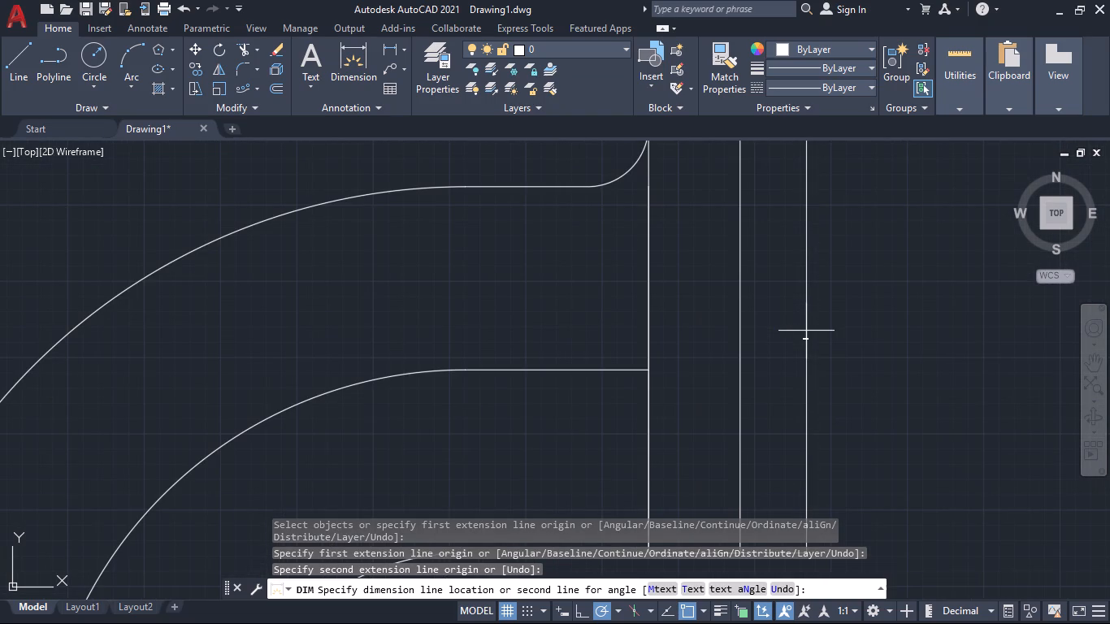
key(Escape)
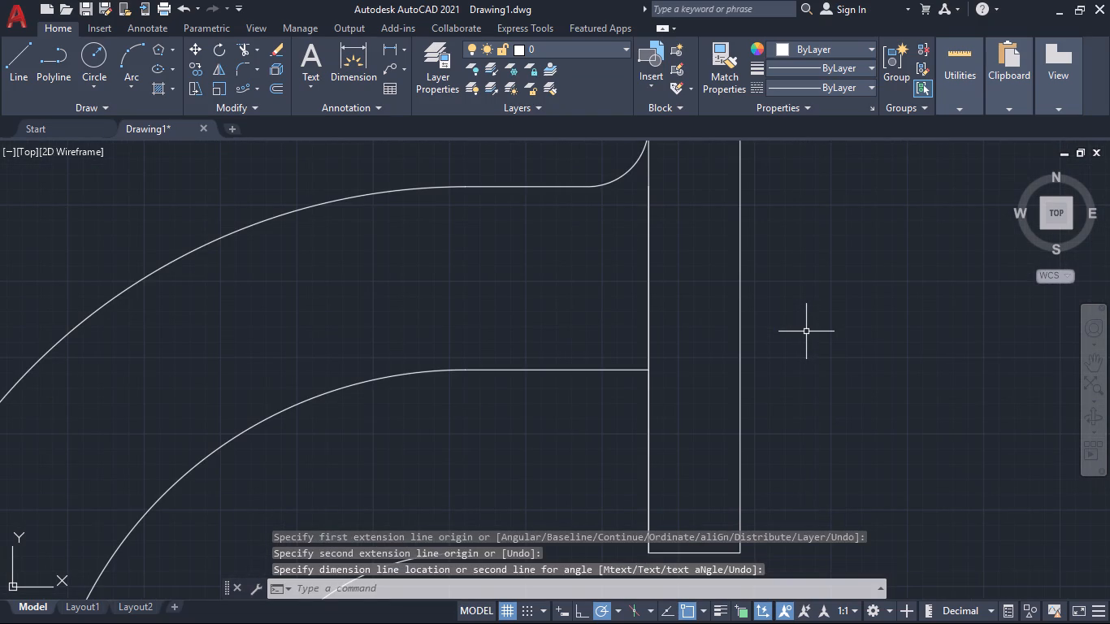
Erase the outer and inner offset arcs of the pipe bend, keeping the centreline arc.
middle_drag(806, 327, 809, 357)
middle_drag(809, 357, 803, 275)
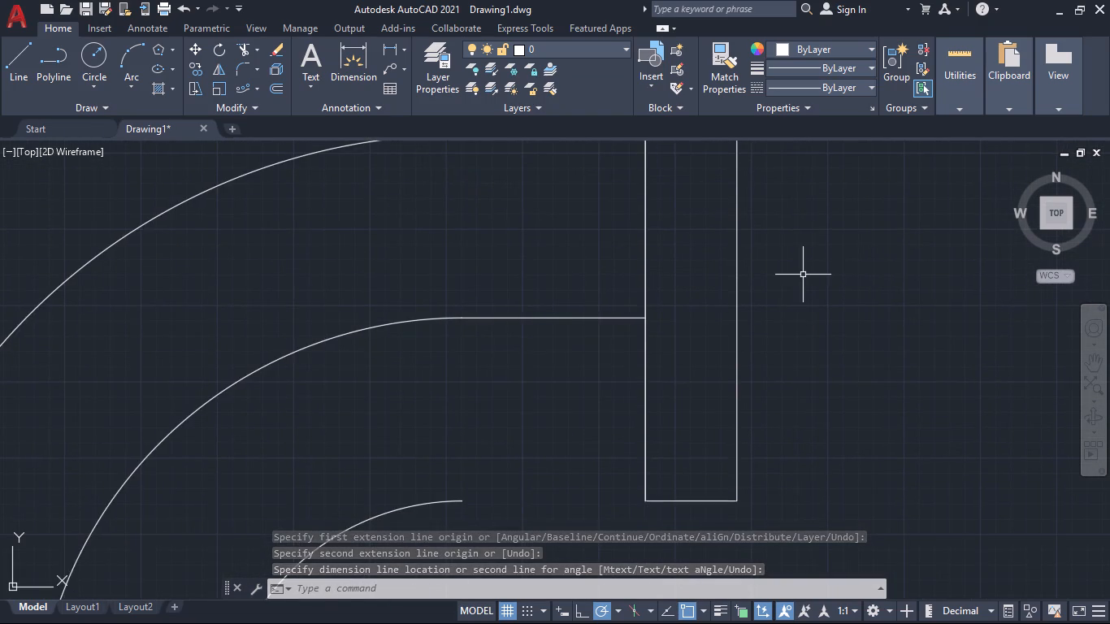
scroll(802, 284, down, 1)
middle_drag(804, 287, 805, 333)
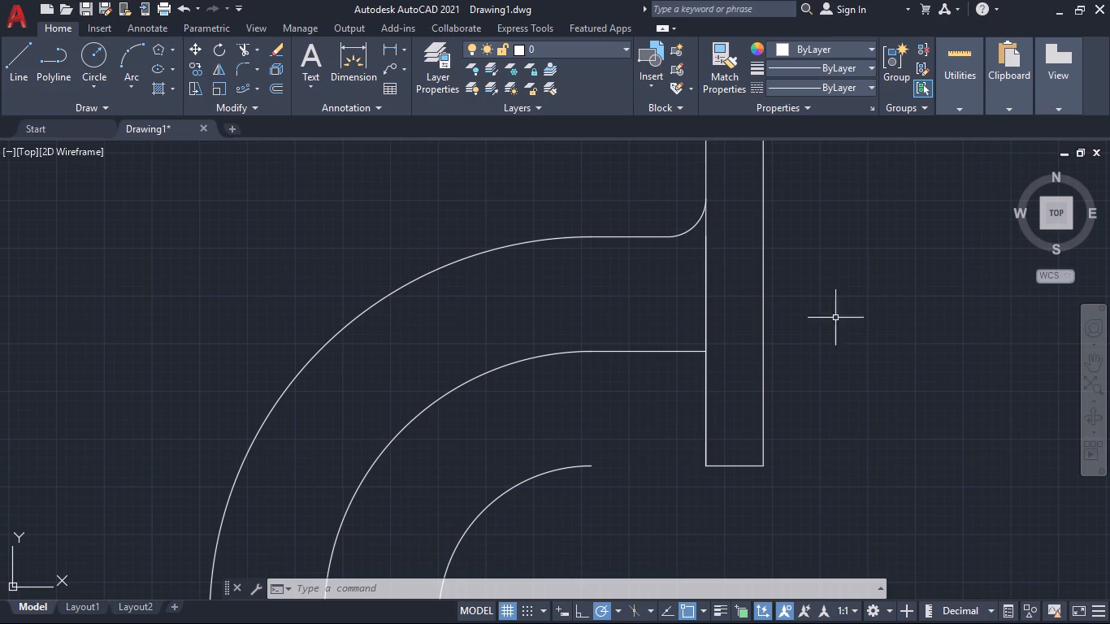
middle_drag(875, 314, 833, 275)
scroll(774, 296, down, 1)
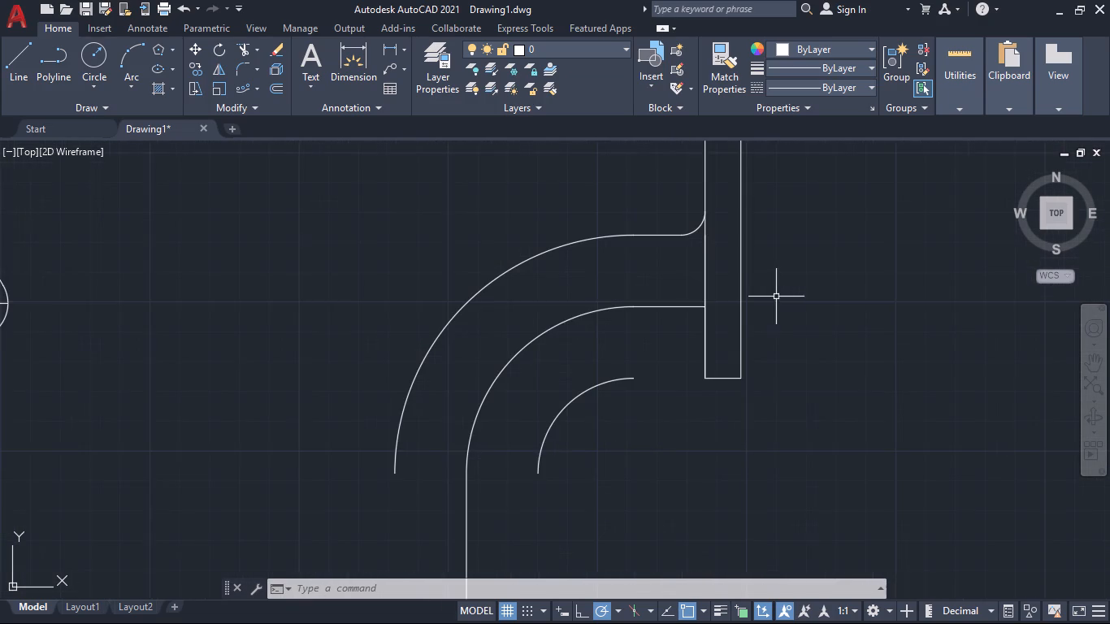
middle_drag(824, 304, 797, 318)
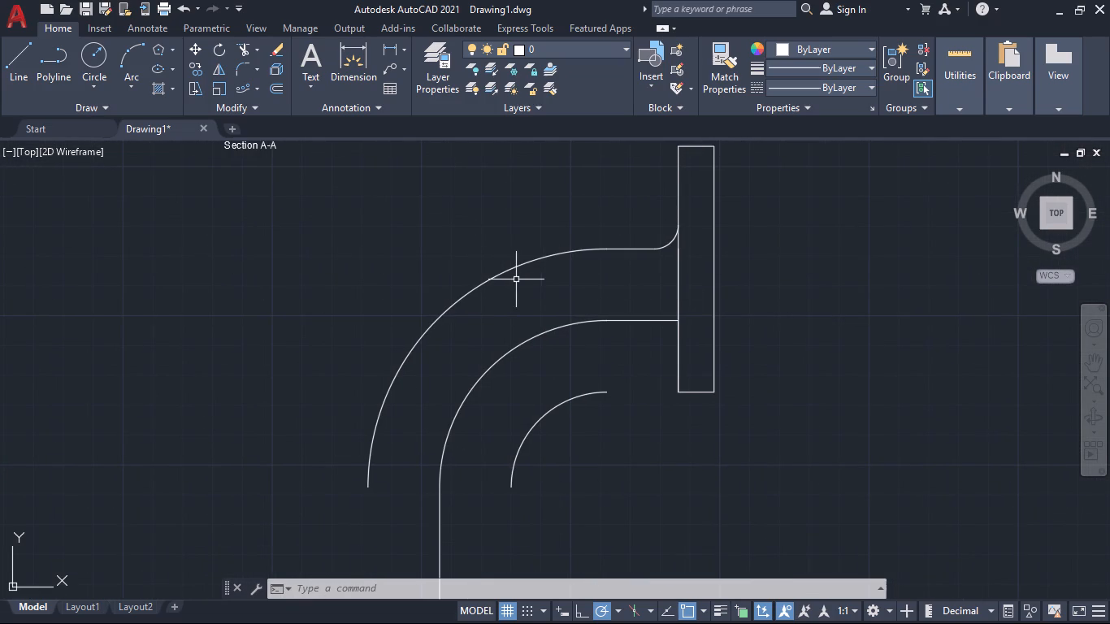
middle_drag(515, 289, 515, 301)
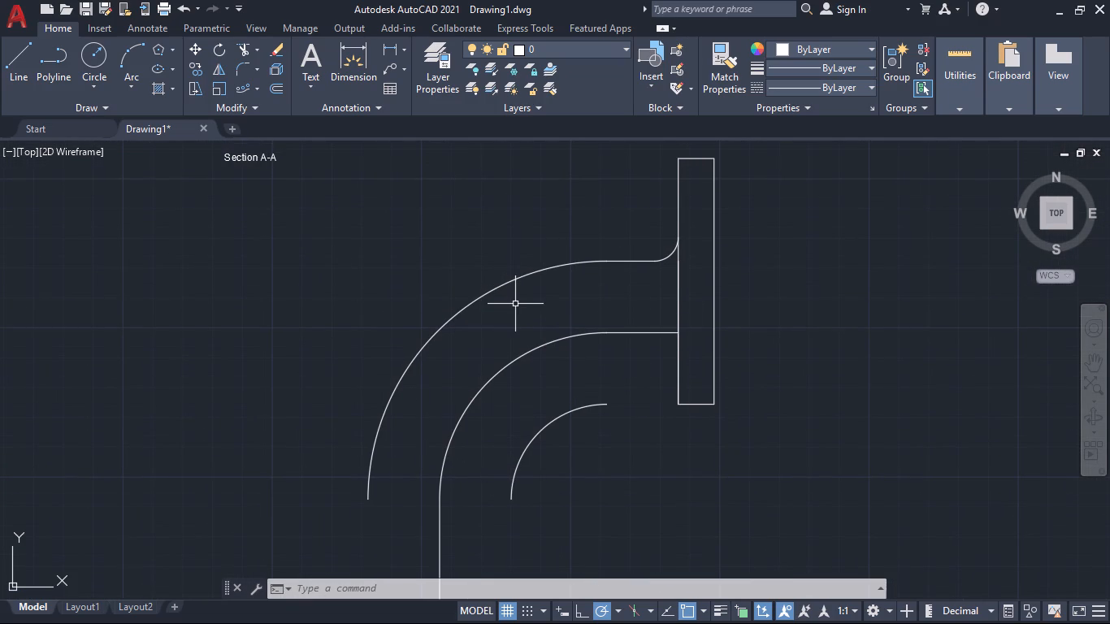
scroll(525, 297, down, 1)
middle_drag(522, 305, 515, 331)
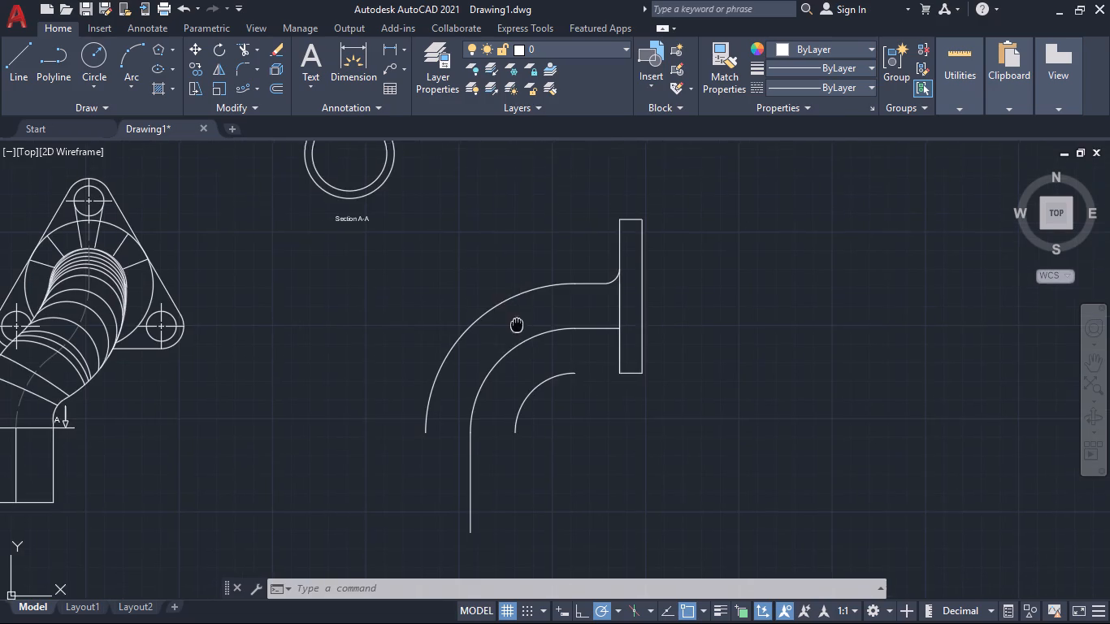
middle_drag(515, 331, 513, 350)
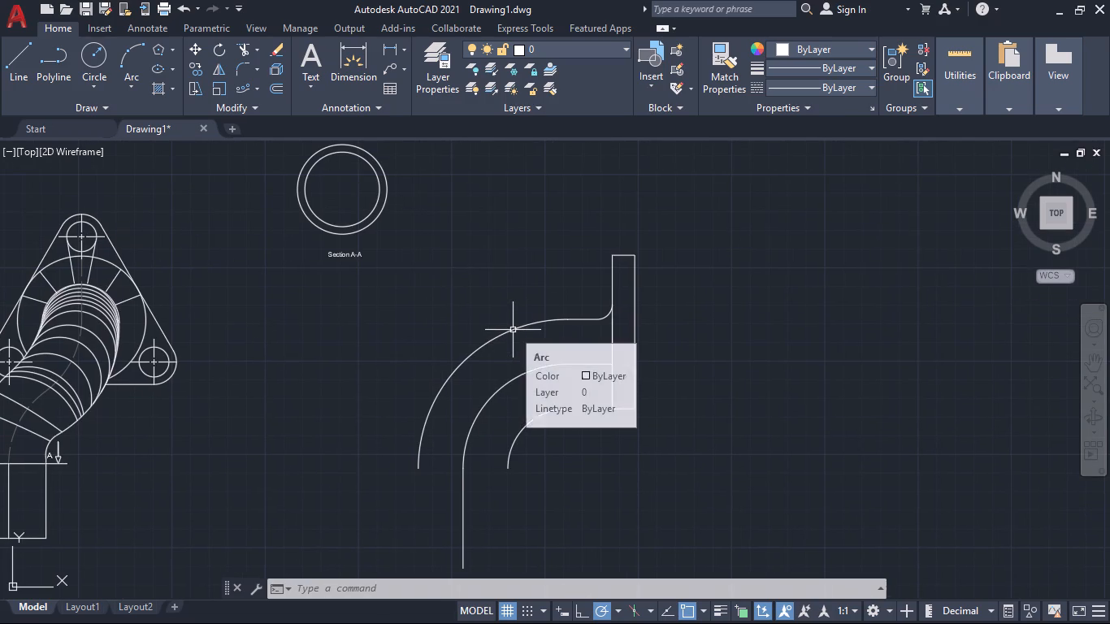
click(513, 330)
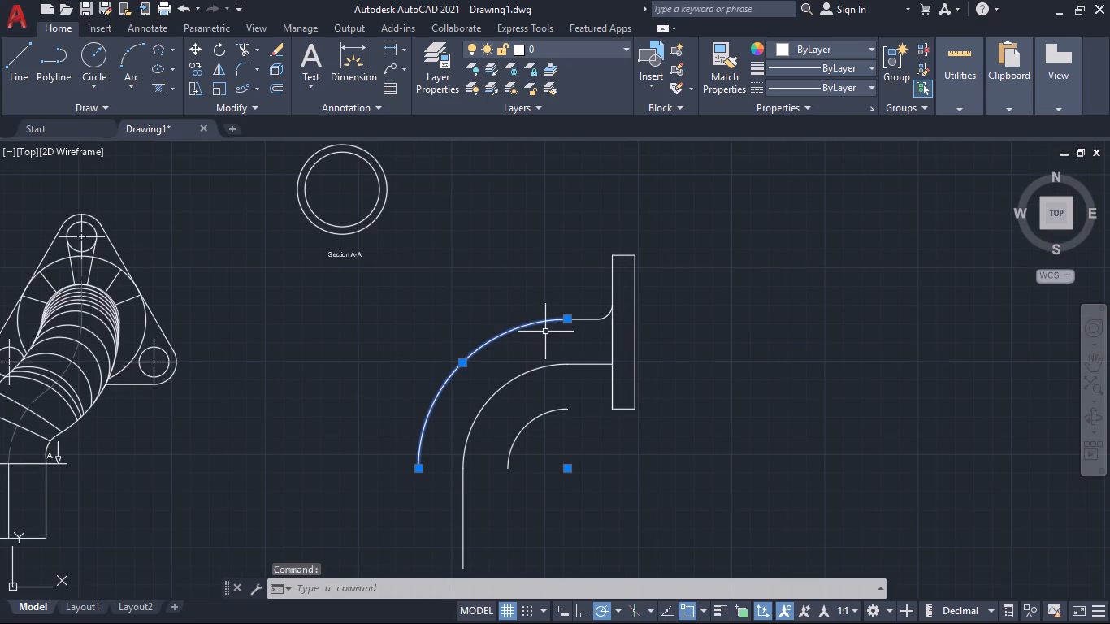
key(Delete)
click(533, 419)
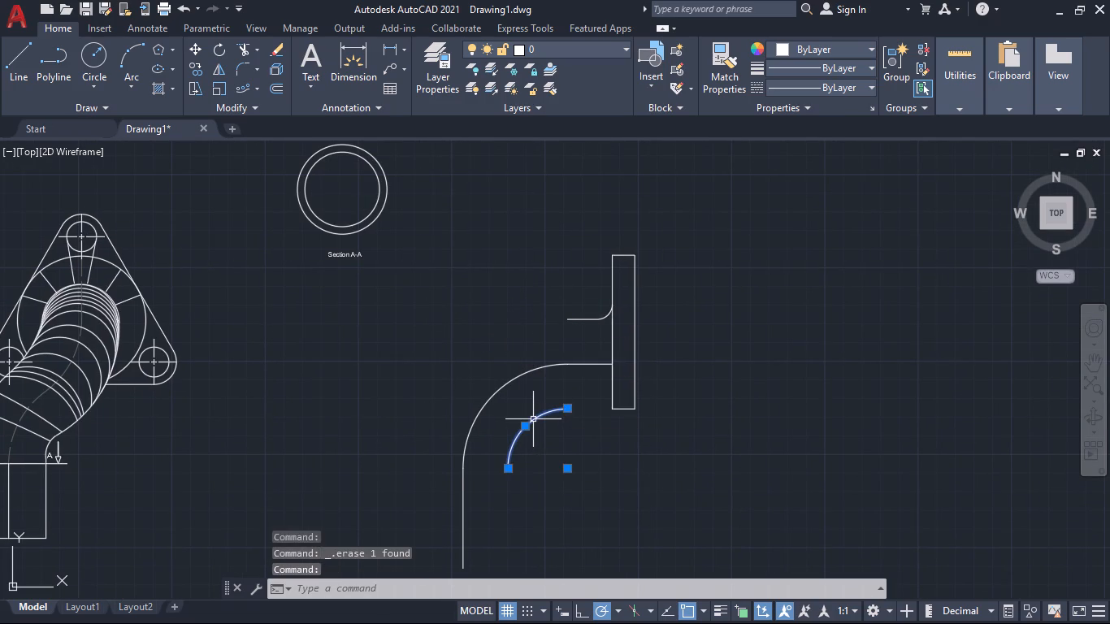
key(Delete)
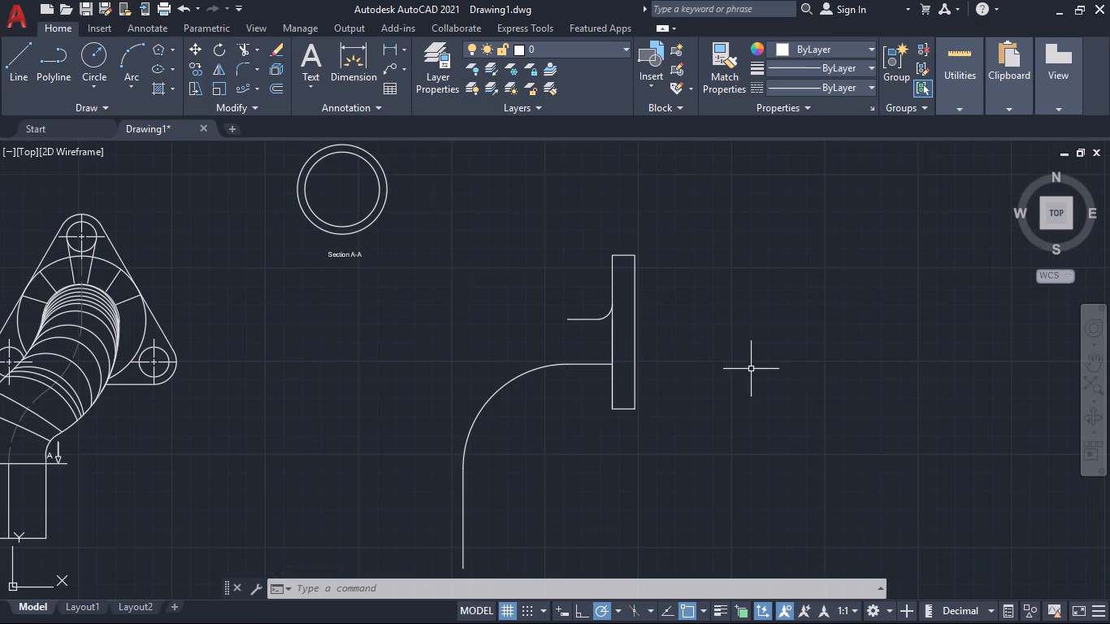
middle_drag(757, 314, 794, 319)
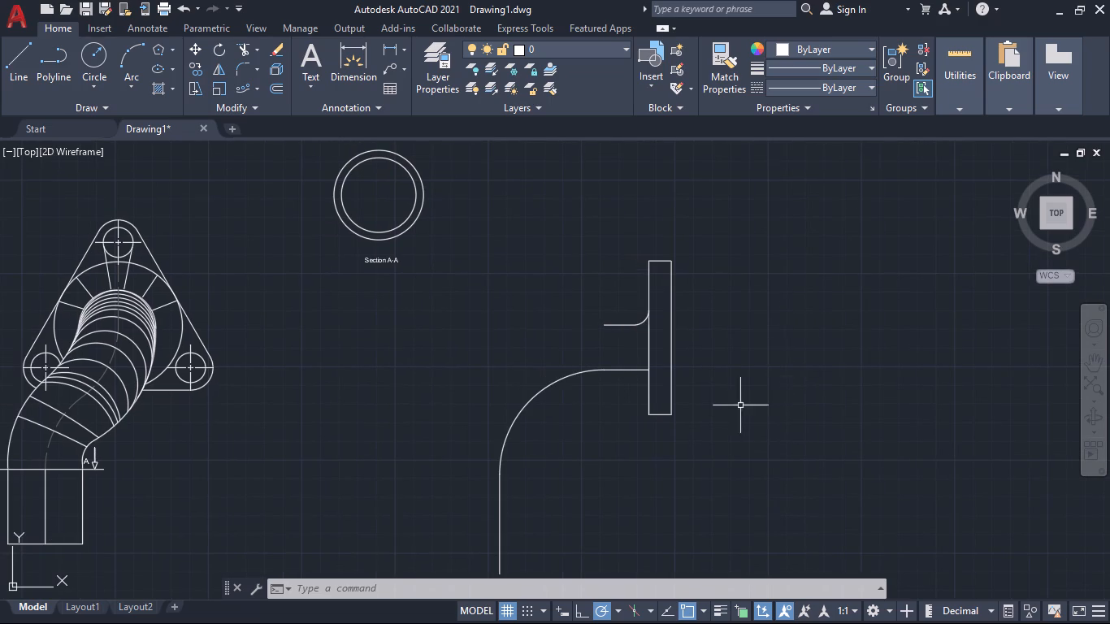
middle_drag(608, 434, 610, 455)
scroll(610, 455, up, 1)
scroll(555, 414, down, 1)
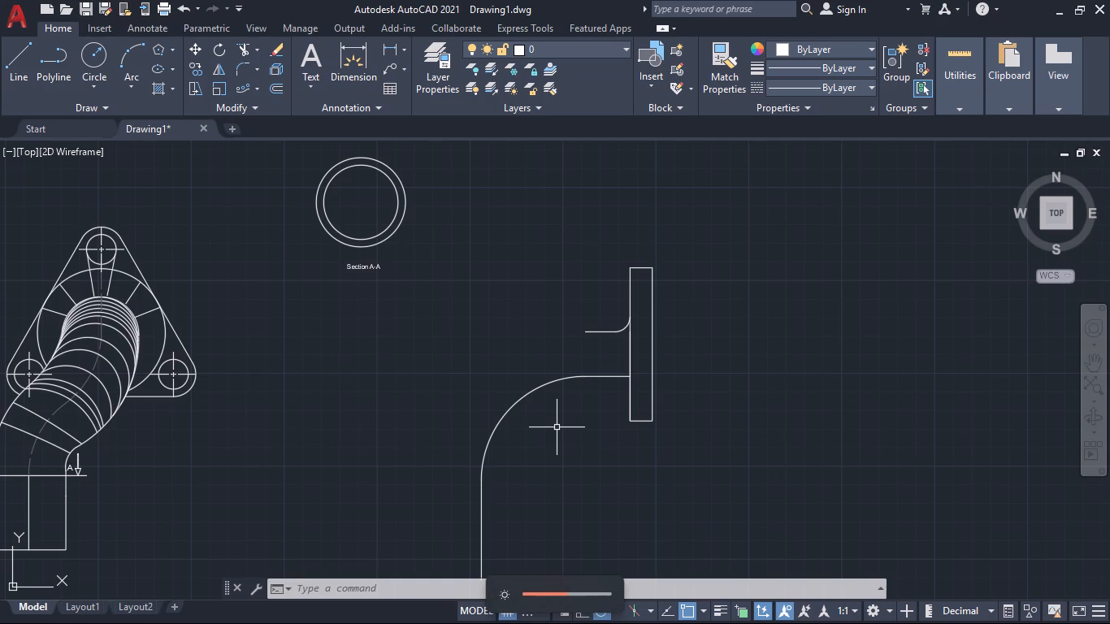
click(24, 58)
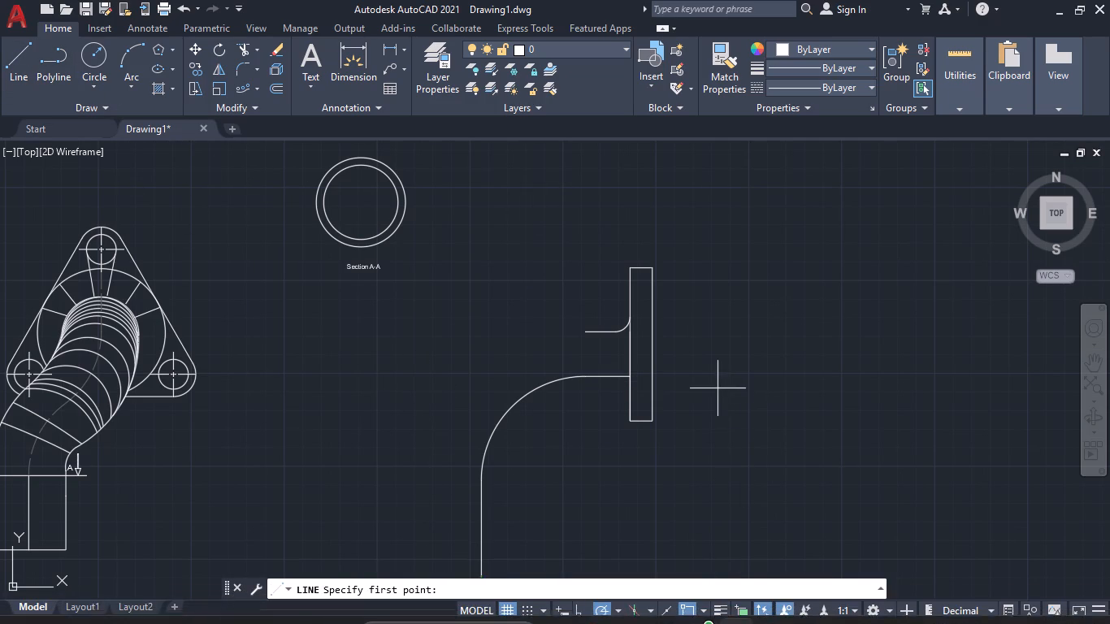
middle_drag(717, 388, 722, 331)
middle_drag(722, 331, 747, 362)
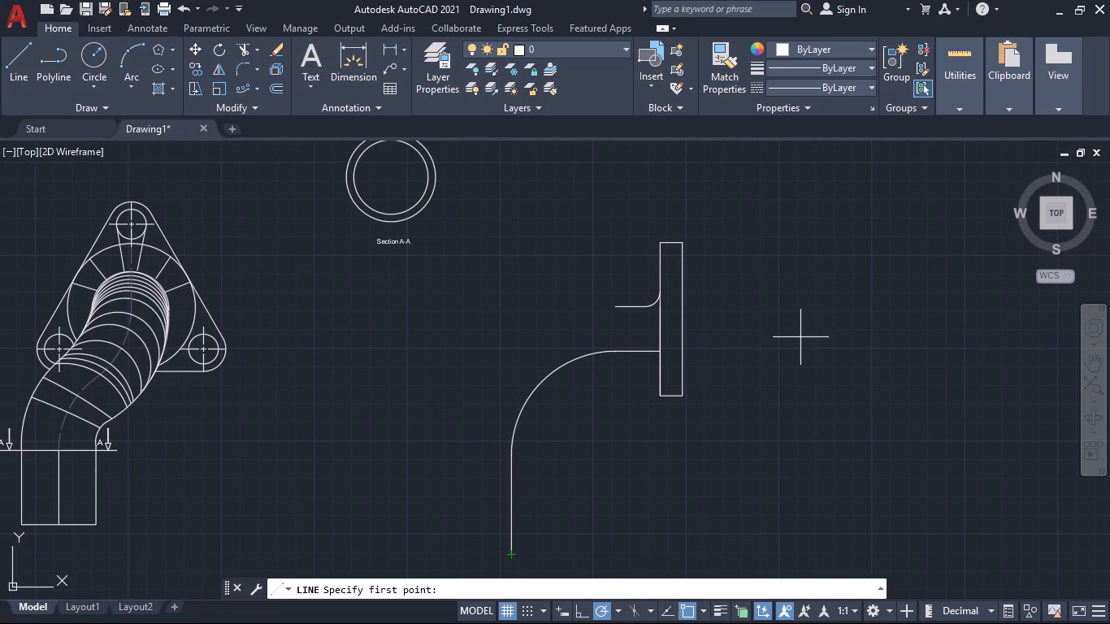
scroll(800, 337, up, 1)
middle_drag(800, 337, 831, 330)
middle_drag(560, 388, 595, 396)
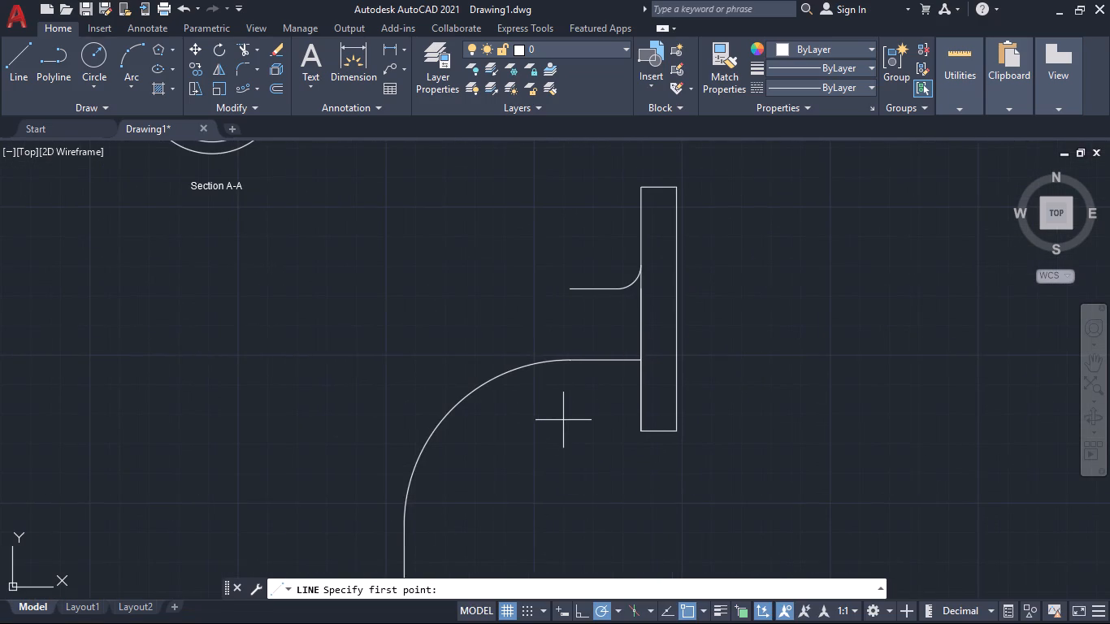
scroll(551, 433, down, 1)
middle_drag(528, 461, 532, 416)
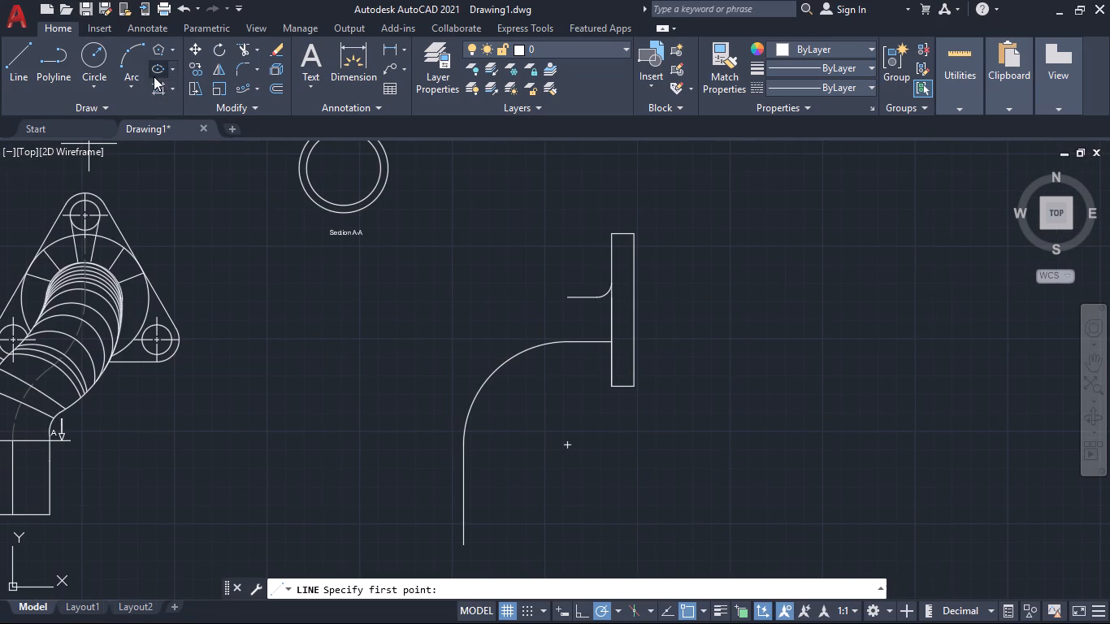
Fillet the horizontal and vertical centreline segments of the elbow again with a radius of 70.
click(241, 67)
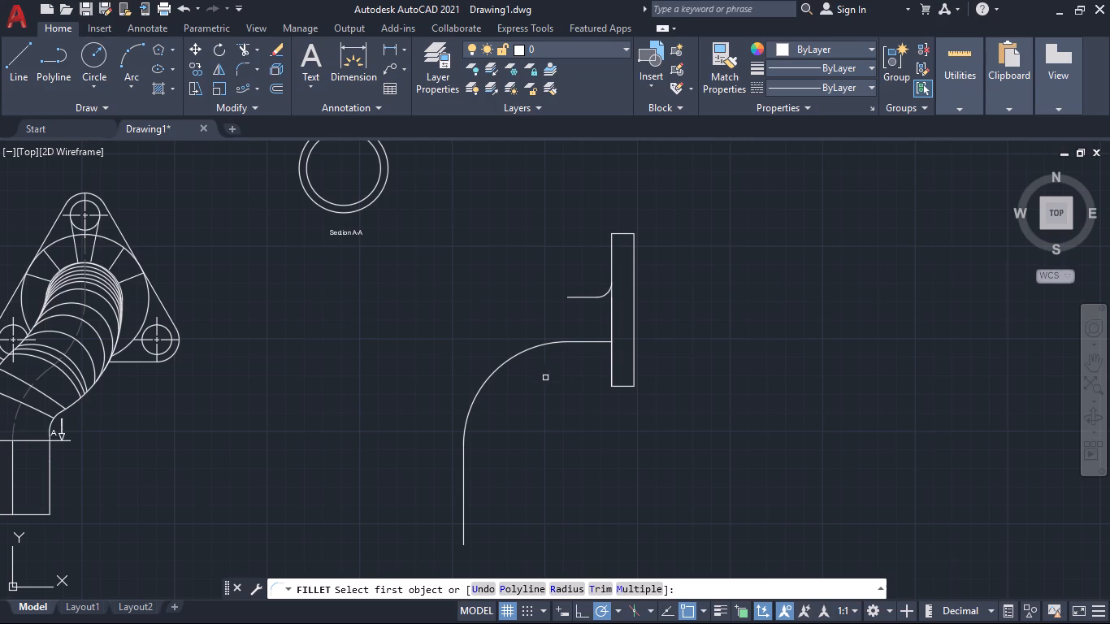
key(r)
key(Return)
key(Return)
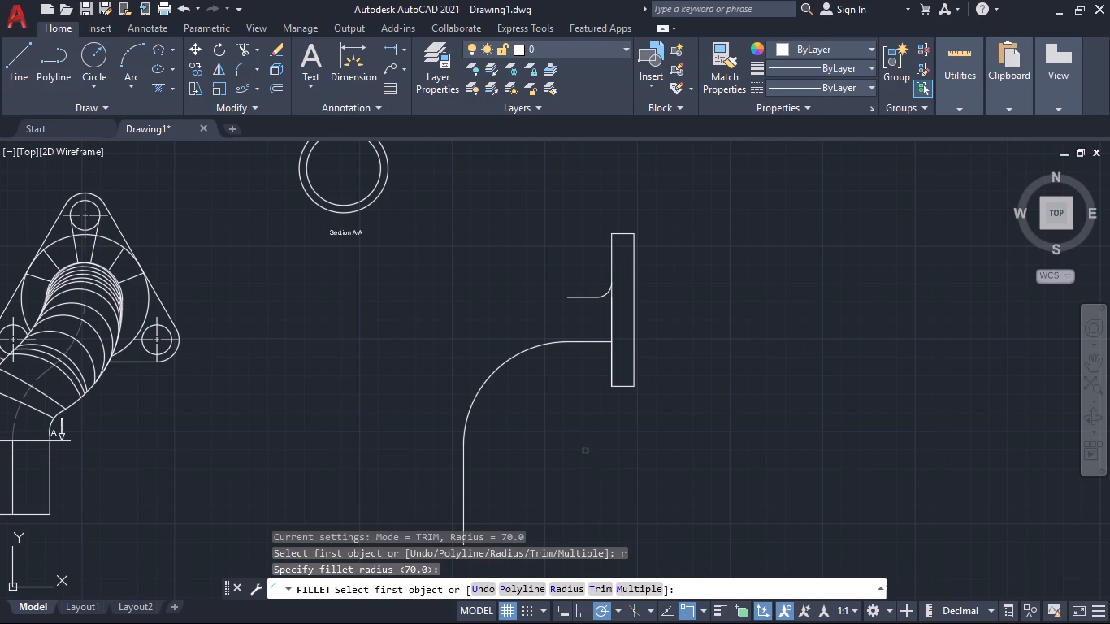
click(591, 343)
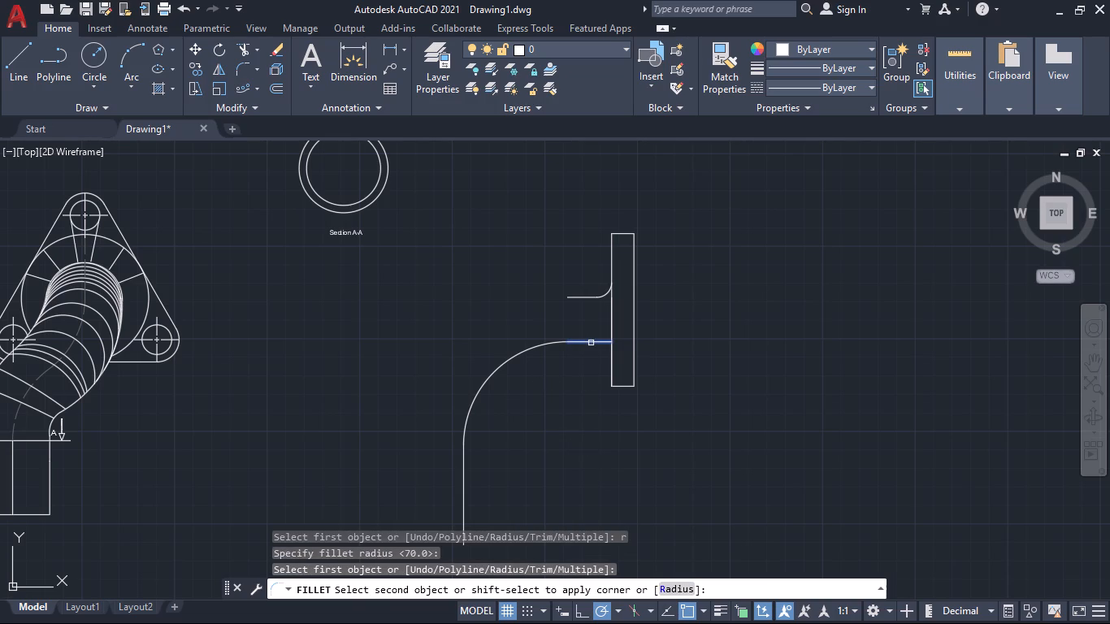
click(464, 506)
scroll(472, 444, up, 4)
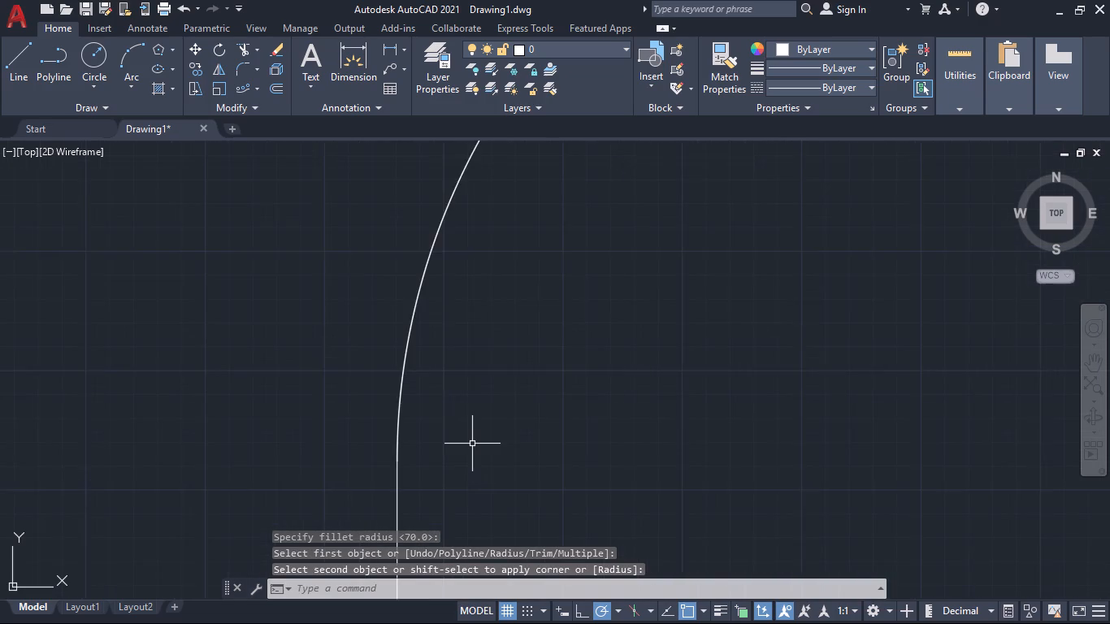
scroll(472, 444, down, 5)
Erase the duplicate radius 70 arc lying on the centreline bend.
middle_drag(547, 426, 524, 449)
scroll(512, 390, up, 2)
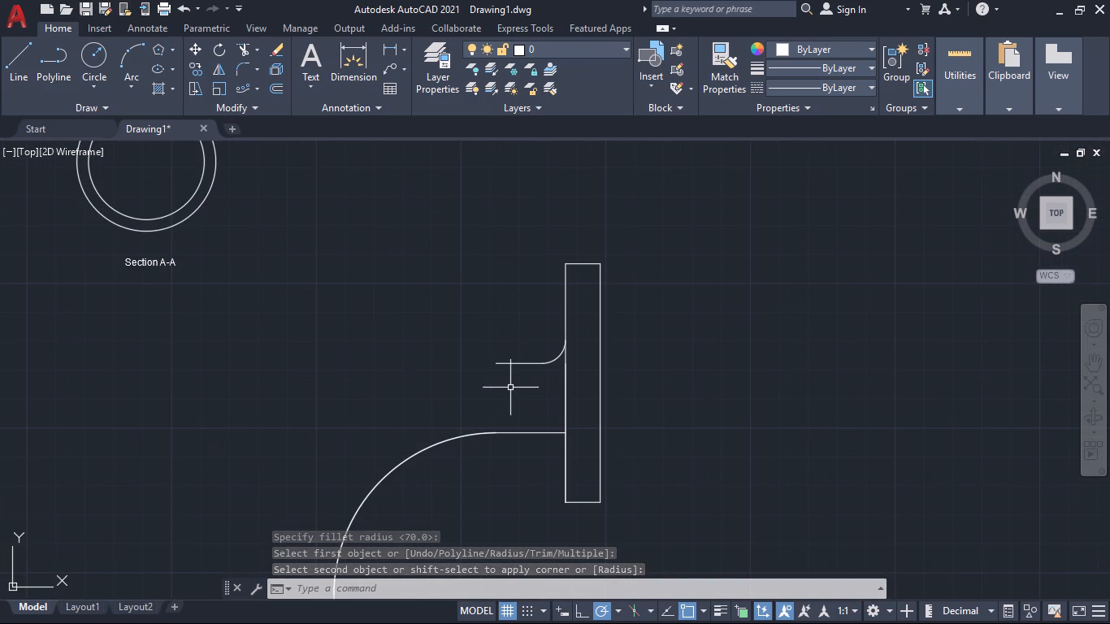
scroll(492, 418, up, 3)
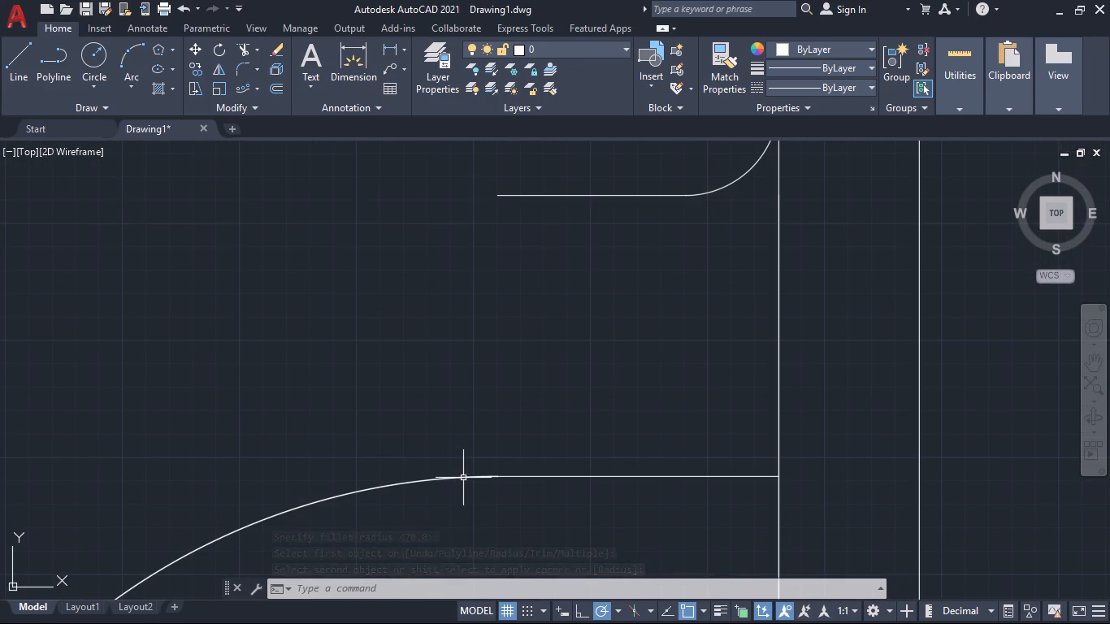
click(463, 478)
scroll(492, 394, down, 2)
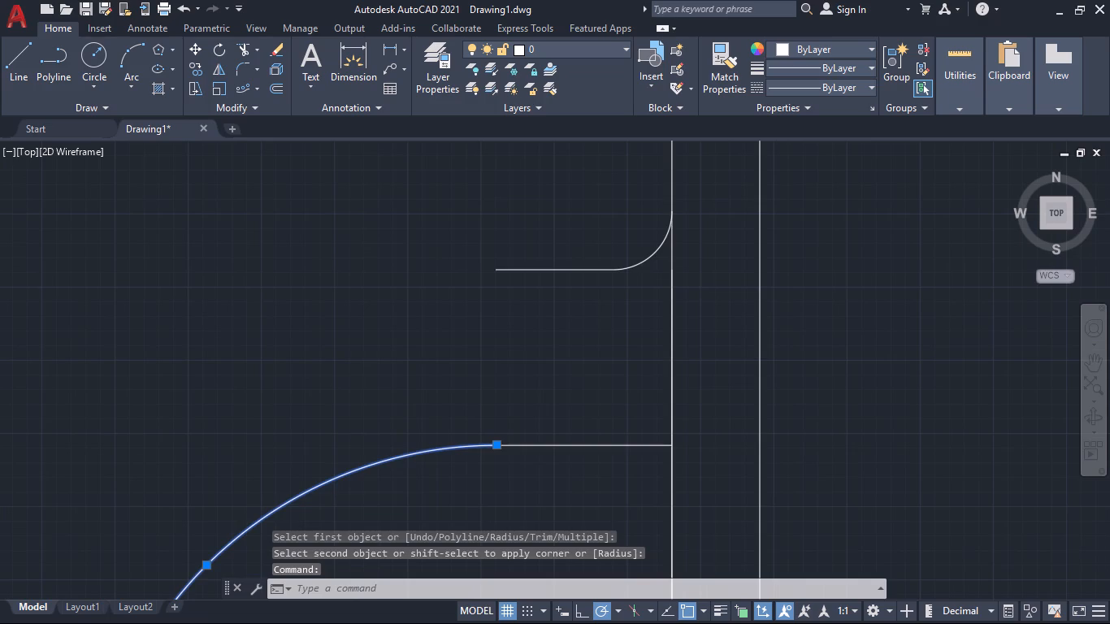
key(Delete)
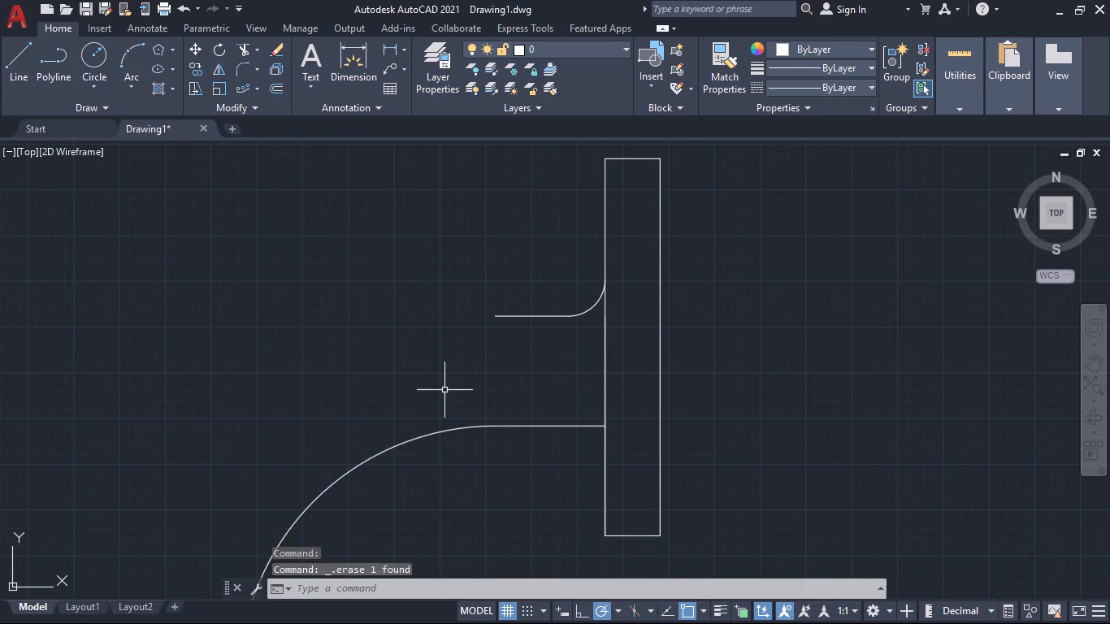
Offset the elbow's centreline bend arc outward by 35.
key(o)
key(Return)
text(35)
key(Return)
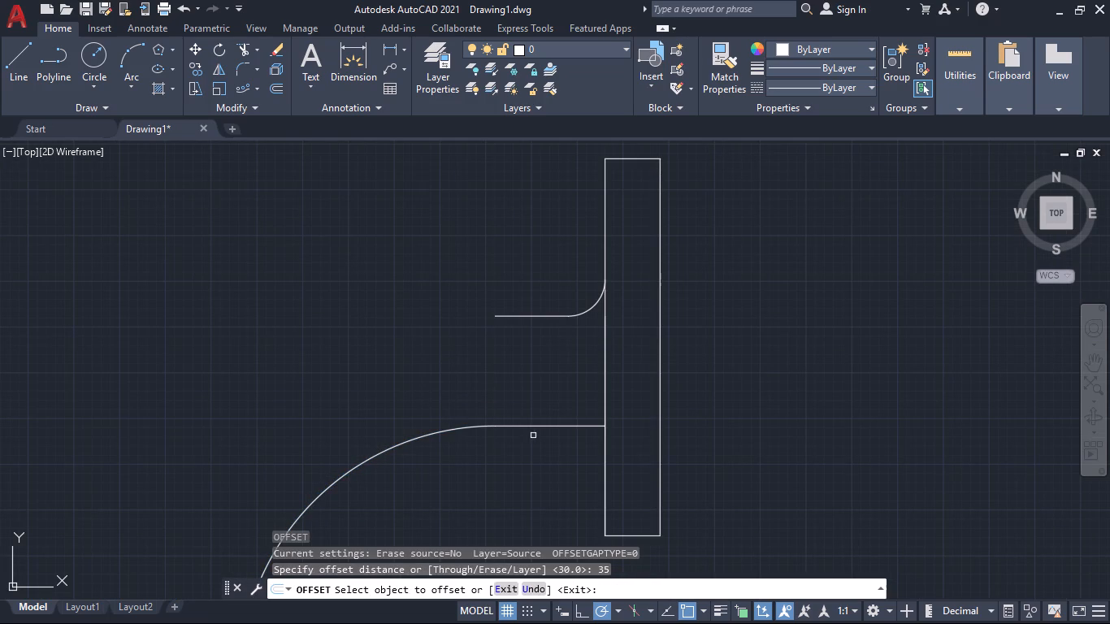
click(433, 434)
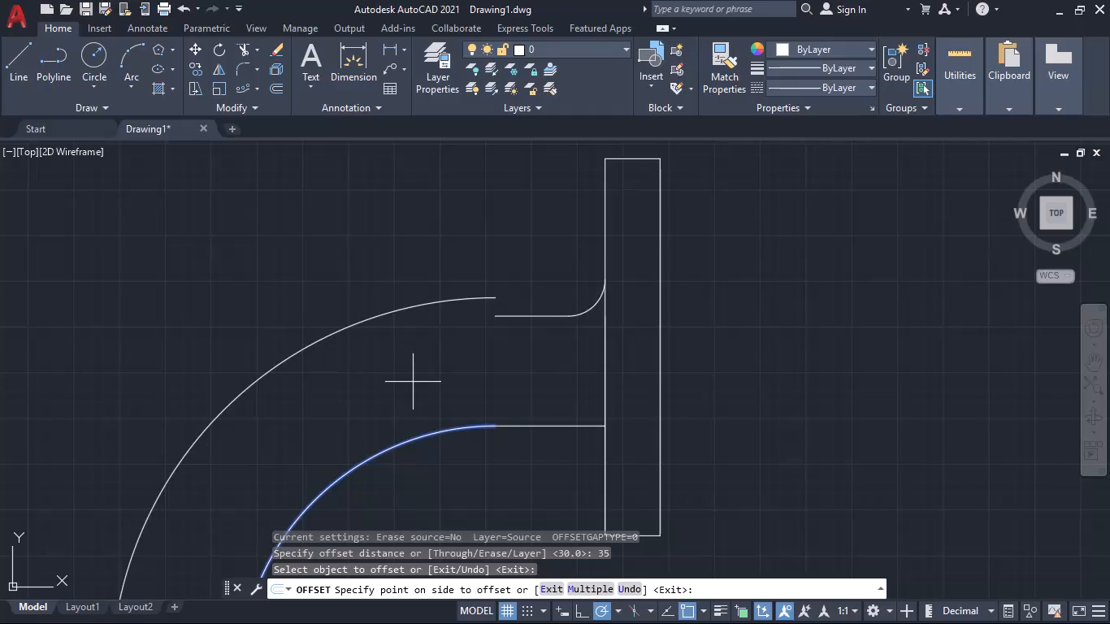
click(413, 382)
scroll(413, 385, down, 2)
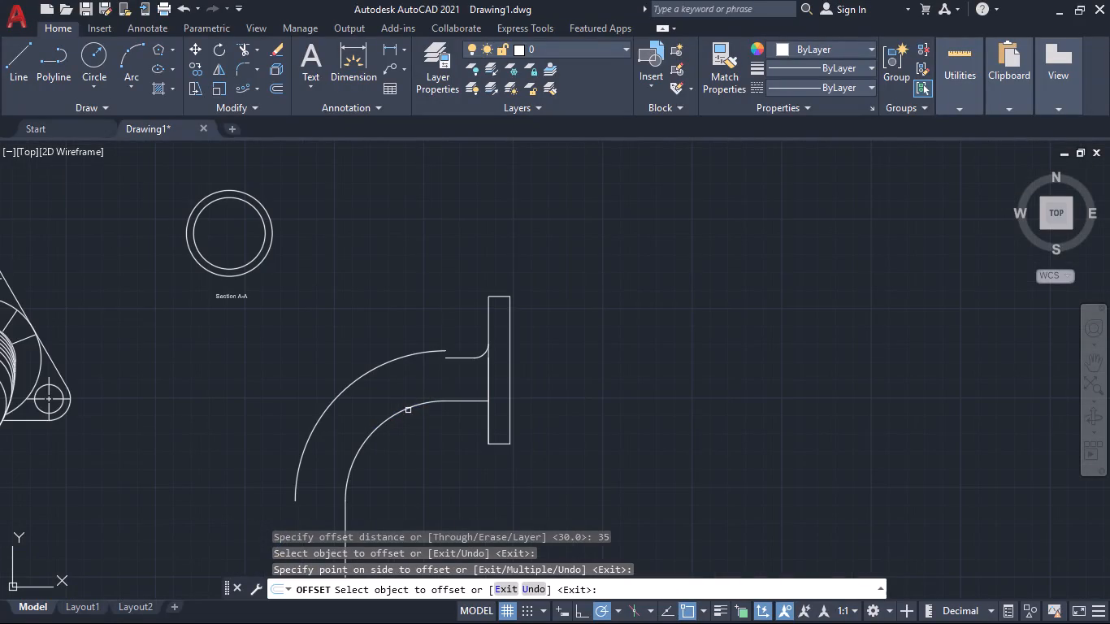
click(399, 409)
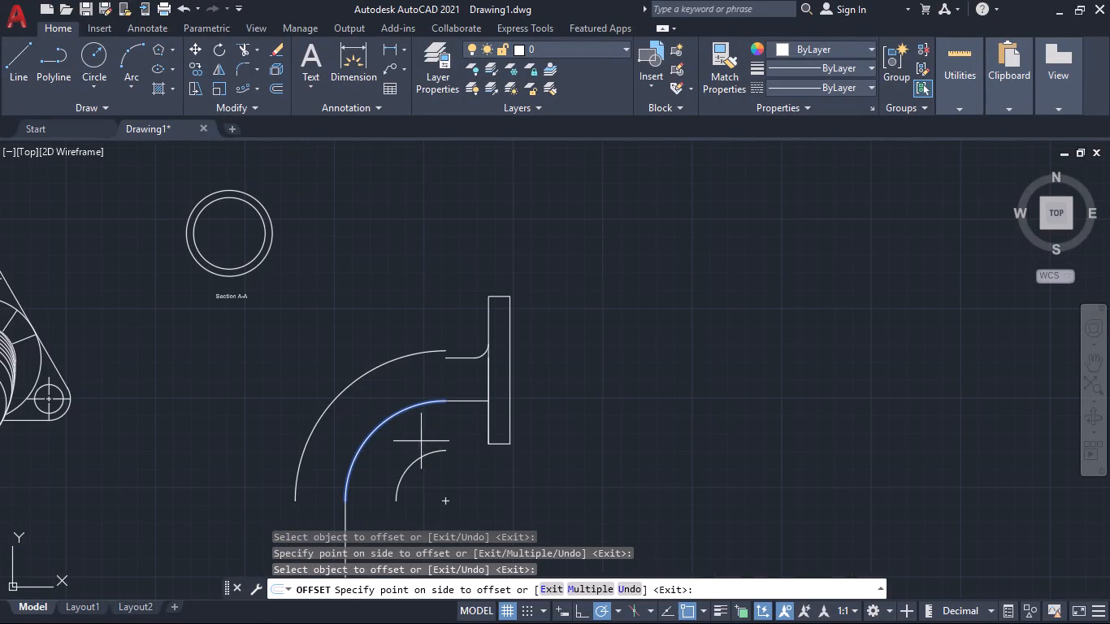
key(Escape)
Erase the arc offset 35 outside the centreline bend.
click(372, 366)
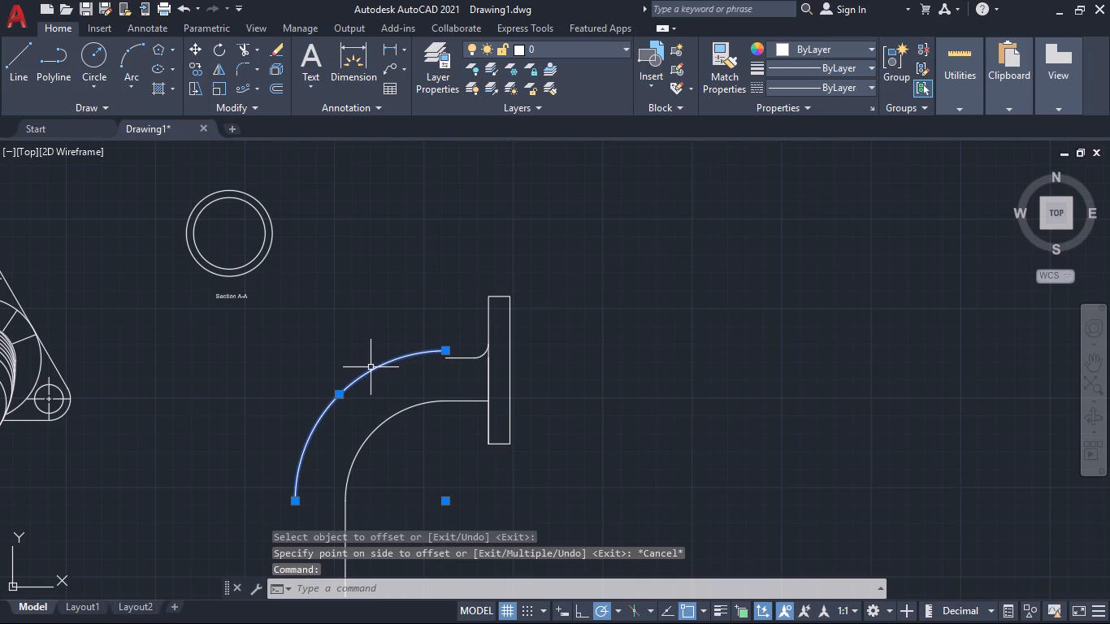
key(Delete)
Offset the elbow's centreline bend arc outward by 30 to form the outer pipe edge.
middle_drag(345, 383, 341, 393)
scroll(342, 394, up, 1)
middle_drag(343, 394, 339, 369)
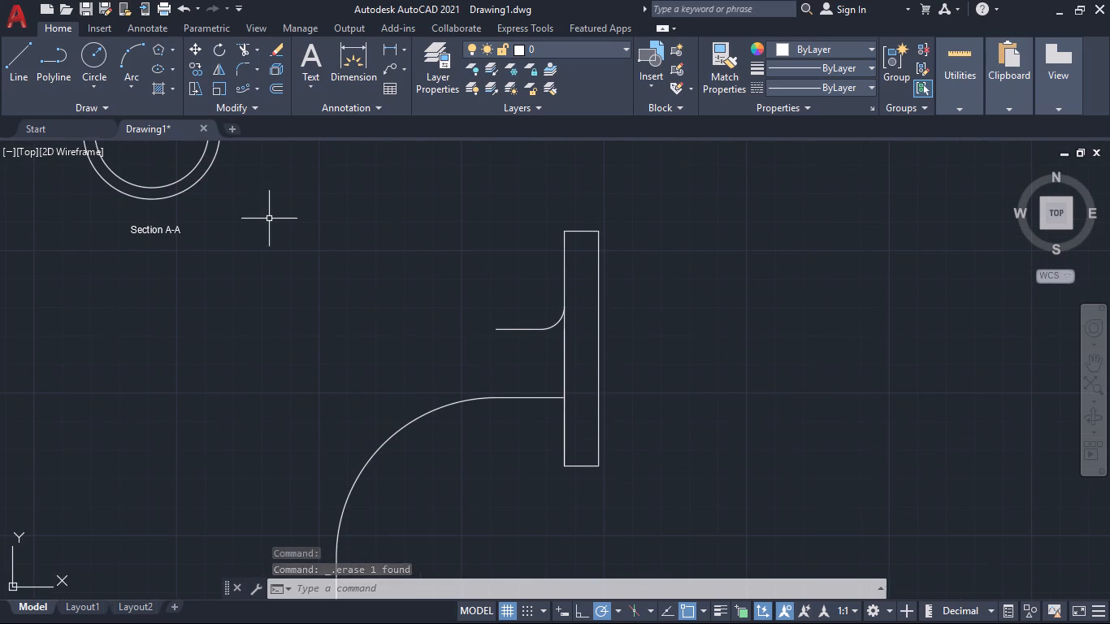
key(f)
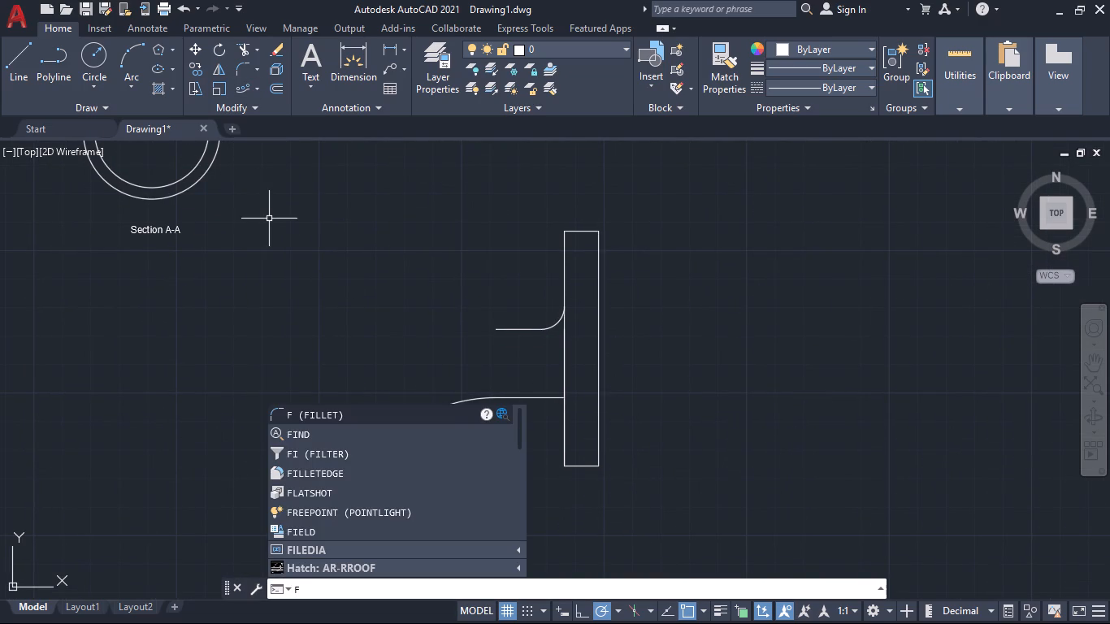
key(BackSpace)
key(o)
key(Return)
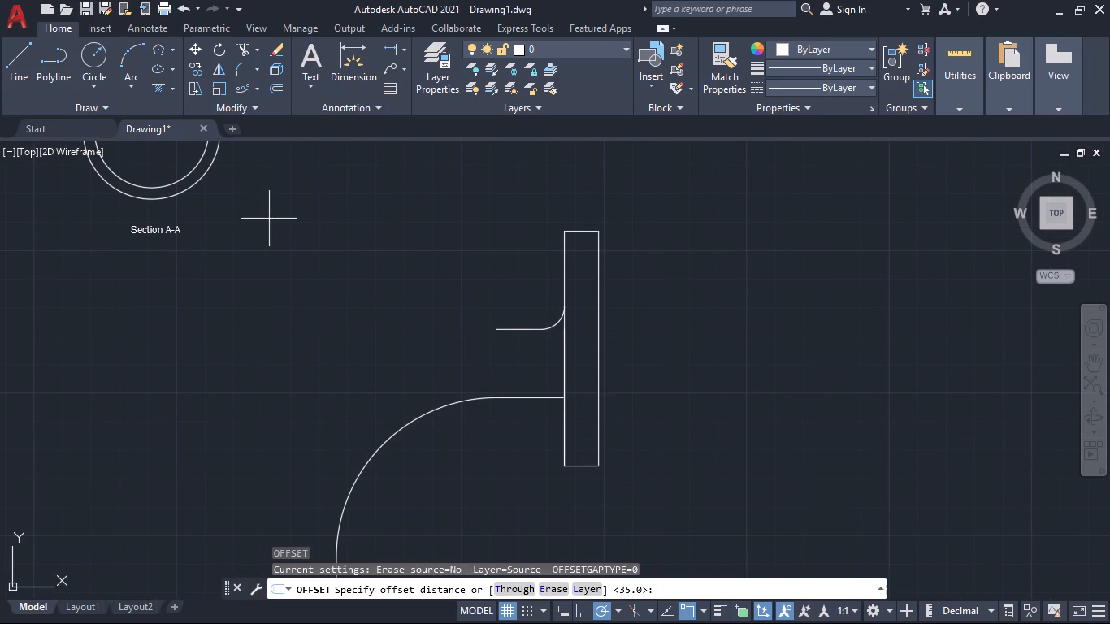
text(30)
key(Return)
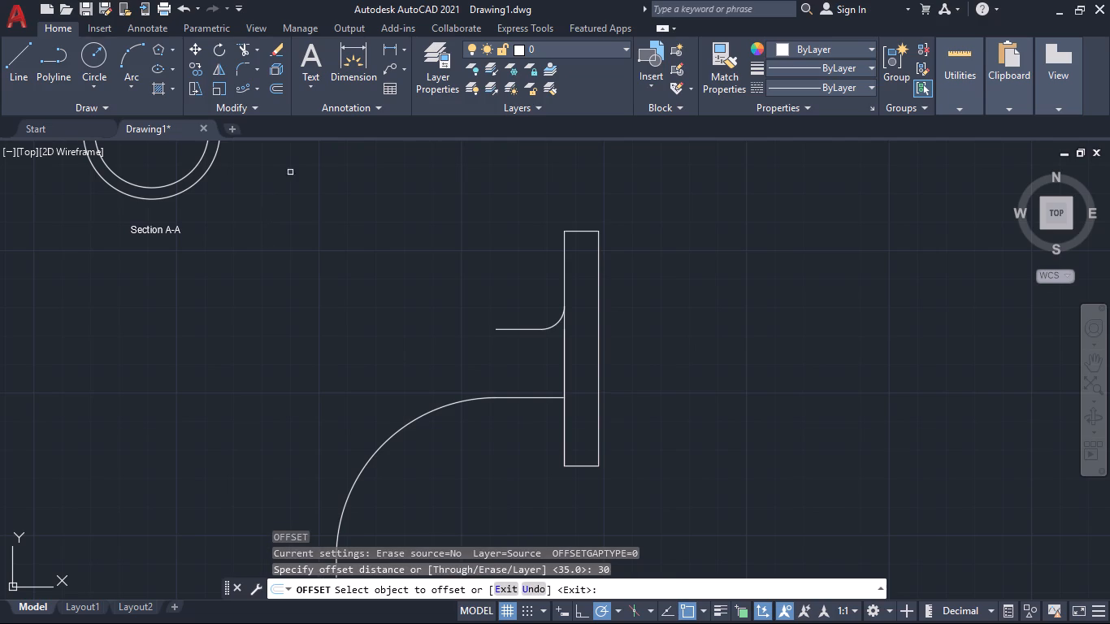
click(400, 429)
click(380, 379)
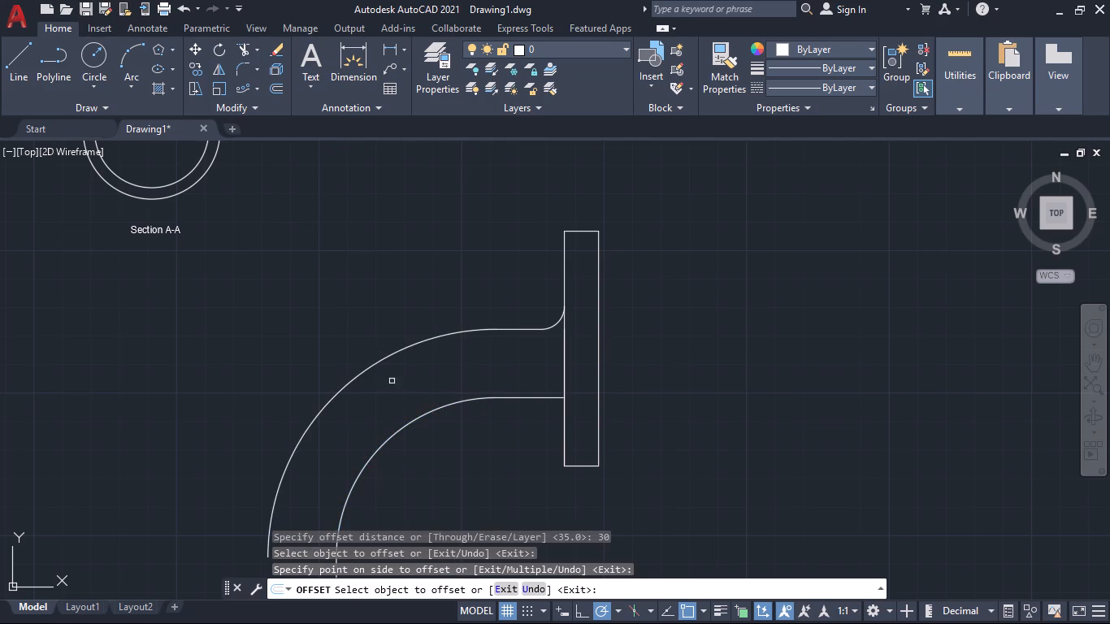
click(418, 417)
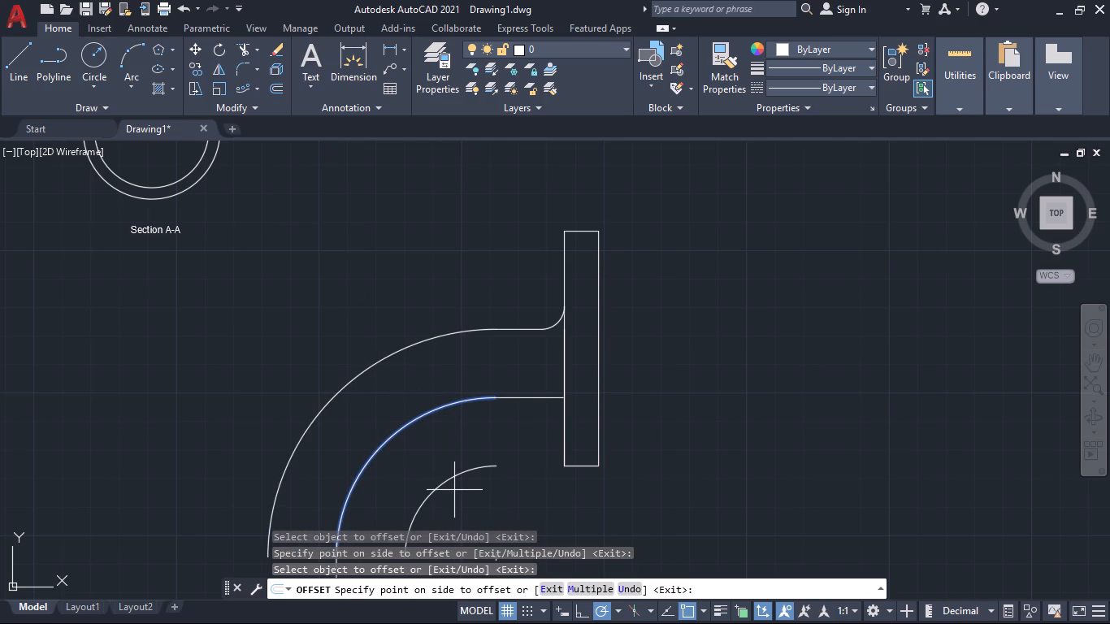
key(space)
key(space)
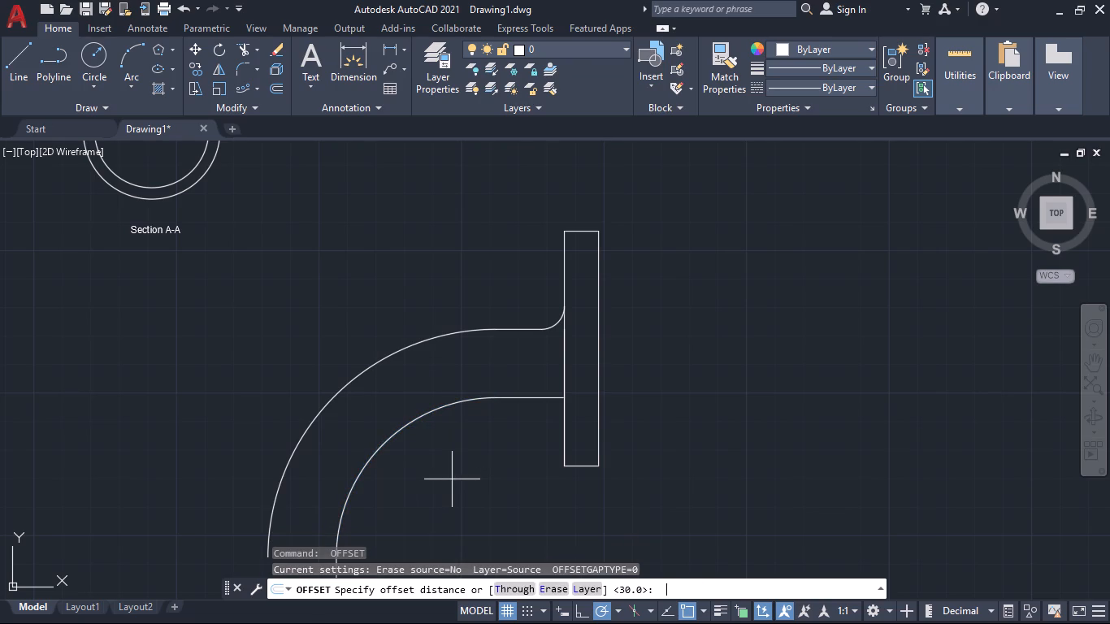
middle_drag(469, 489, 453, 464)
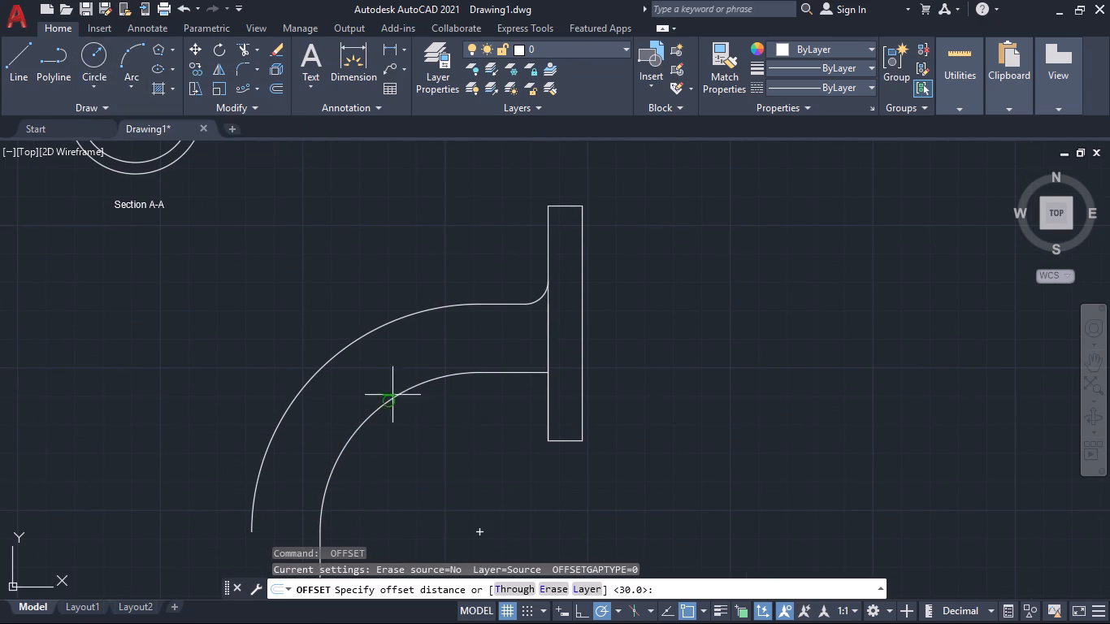
Draw a horizontal line from the flange's bottom pipe-side corner out towards the bend.
click(16, 62)
scroll(538, 474, up, 2)
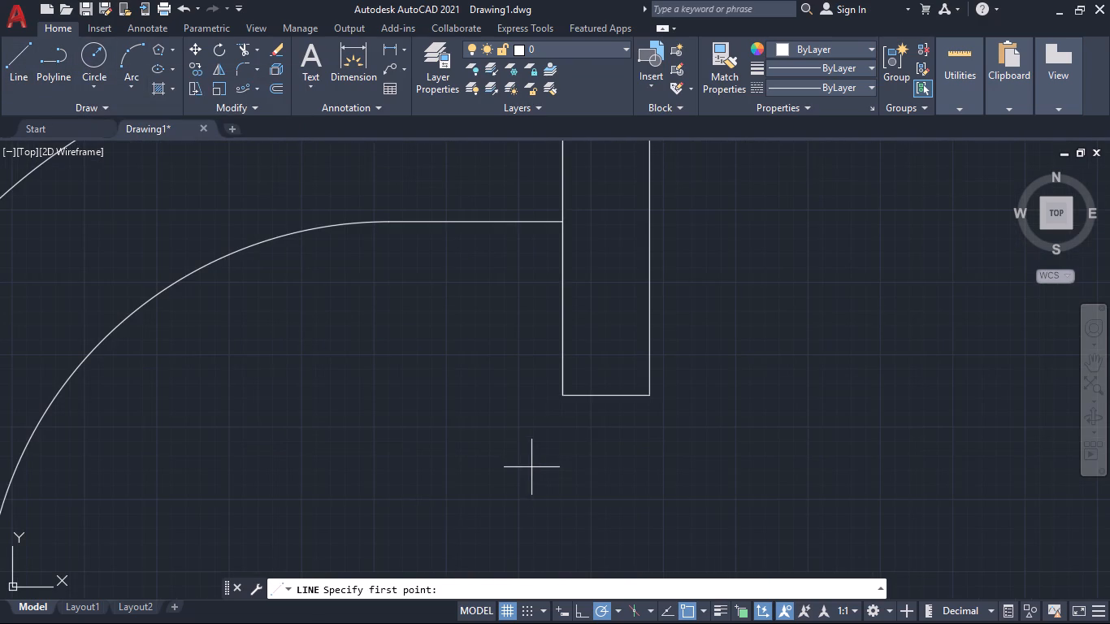
click(566, 392)
click(294, 393)
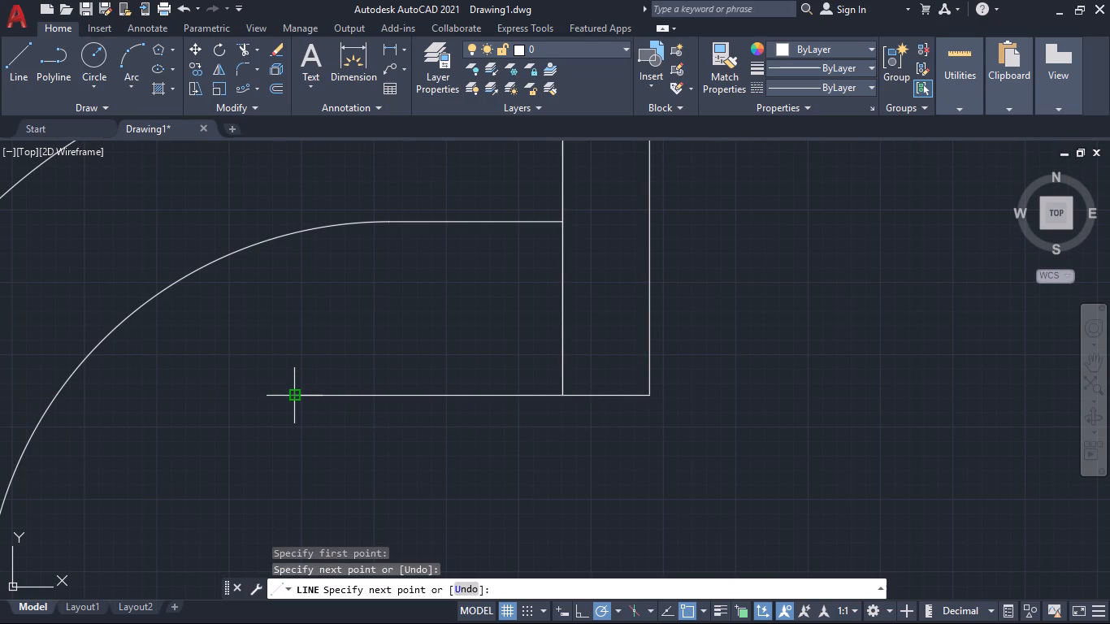
key(space)
Draw a line 10 up the flange face from the bottom corner, continuing with a horizontal line towards the bend.
key(space)
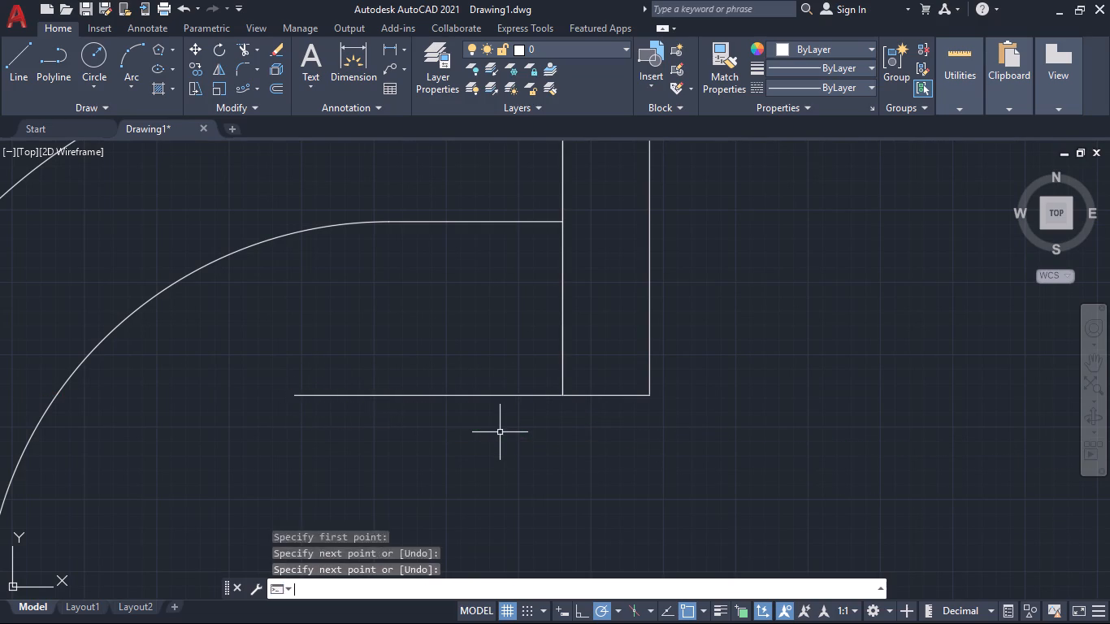
click(565, 396)
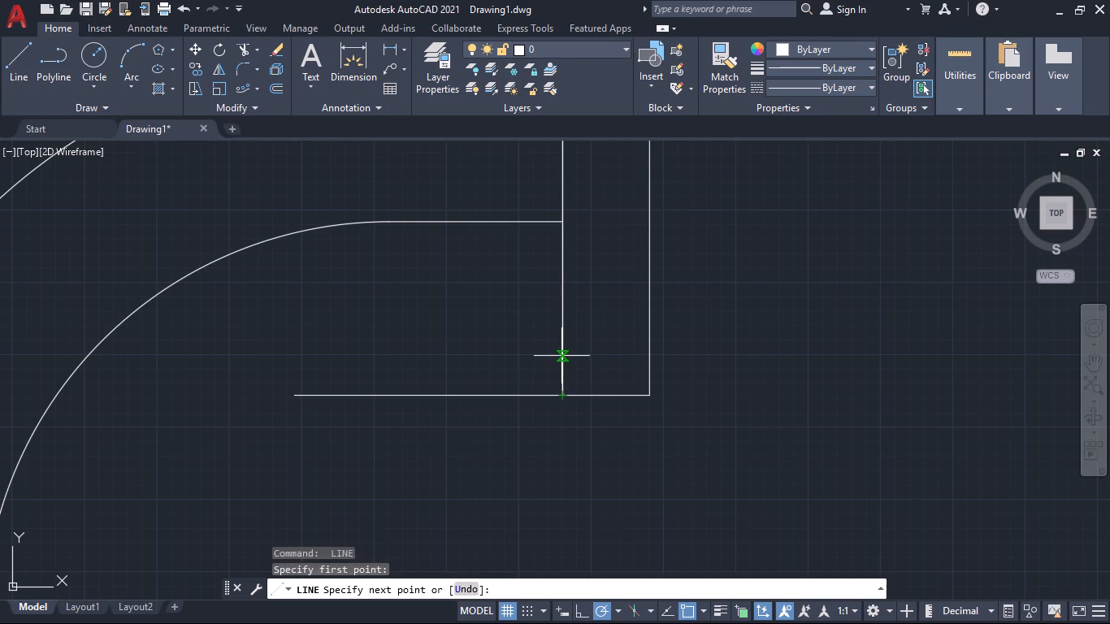
text(10)
key(Return)
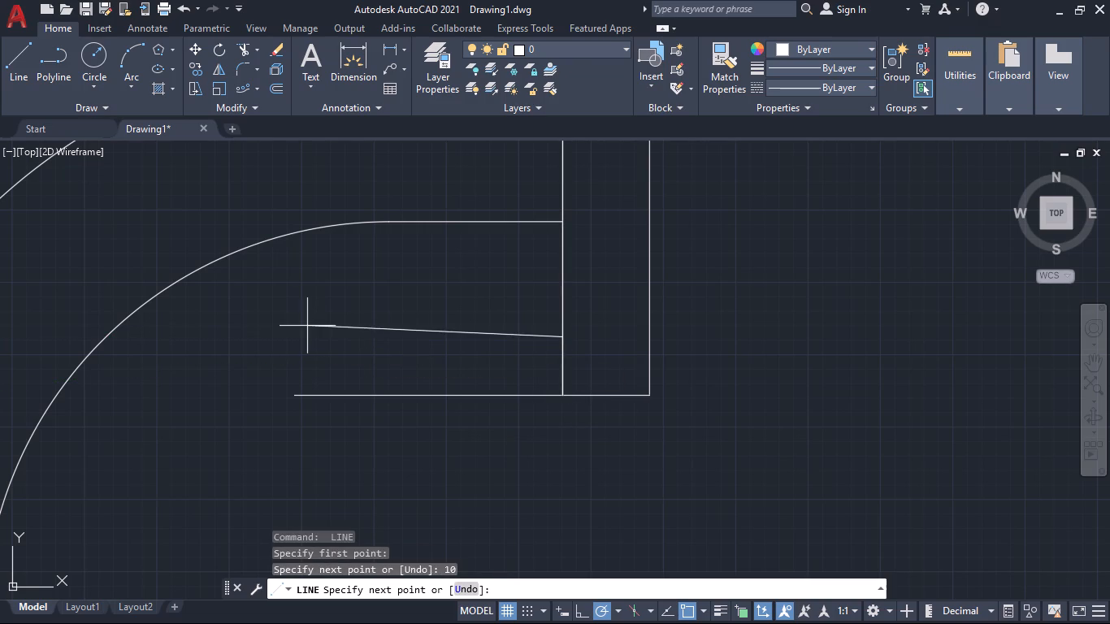
click(293, 330)
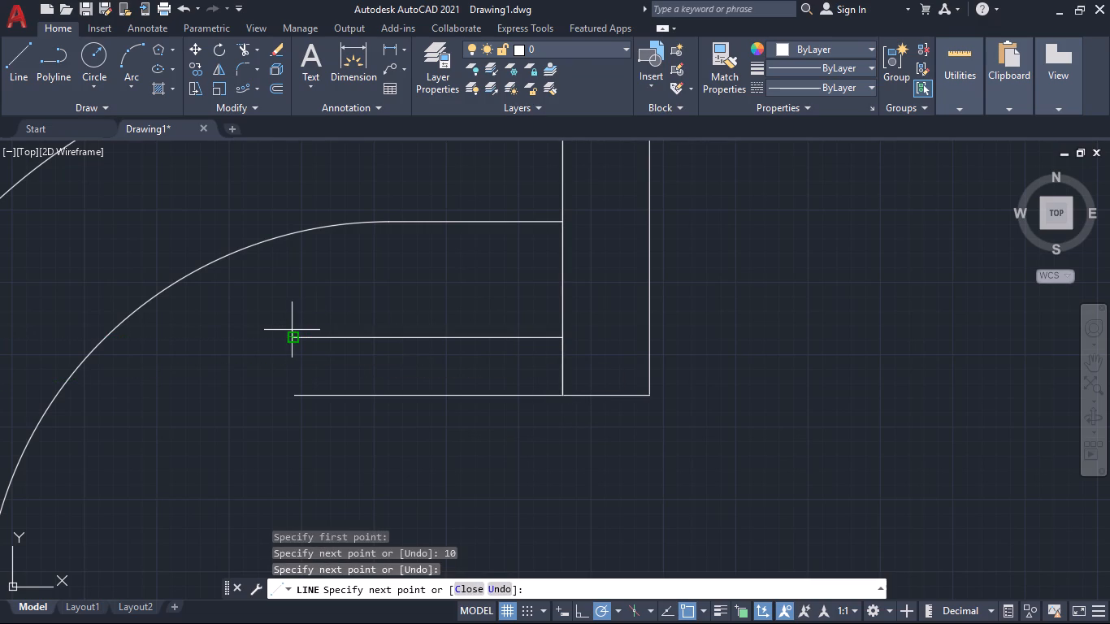
key(space)
Draw a line 10 along the upper horizontal line from the flange face, continuing diagonally to the flange's bottom corner.
key(space)
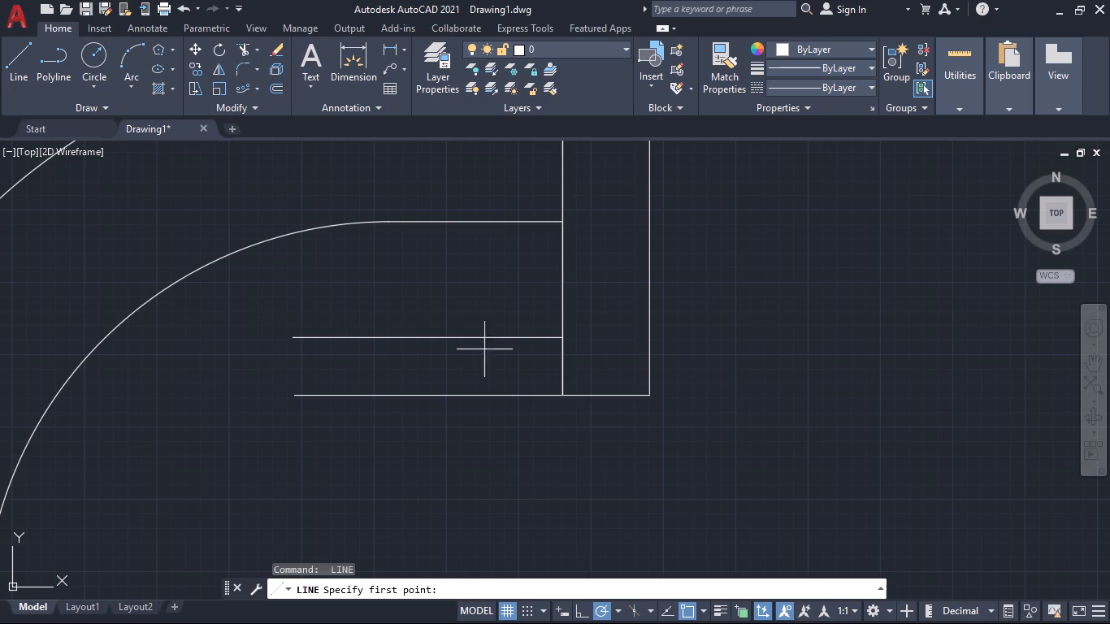
scroll(494, 352, up, 1)
click(602, 330)
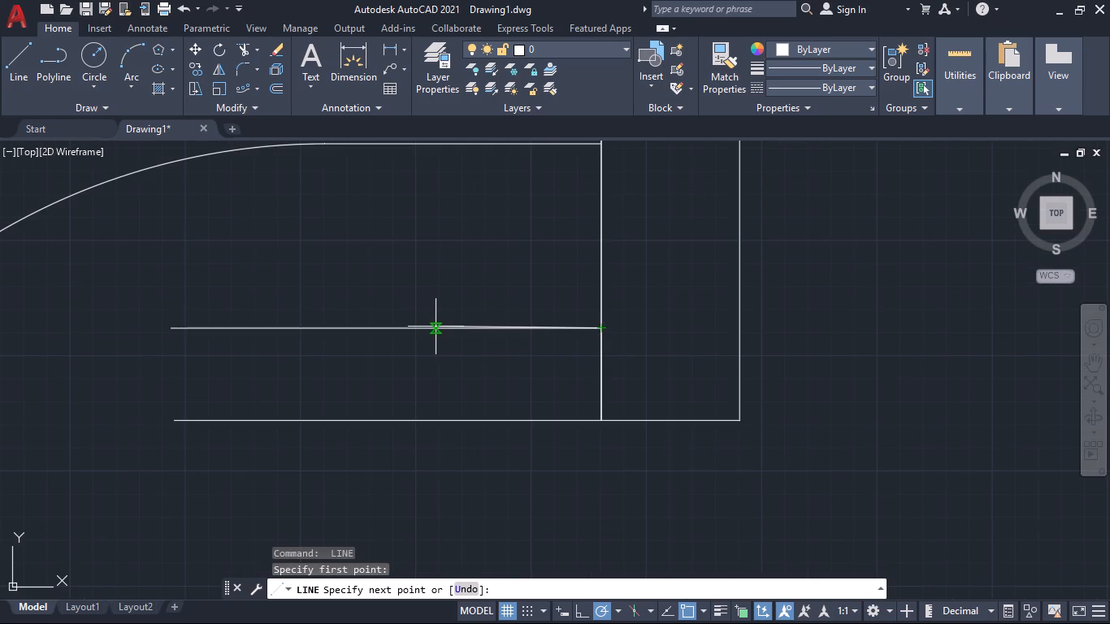
text(10)
key(Return)
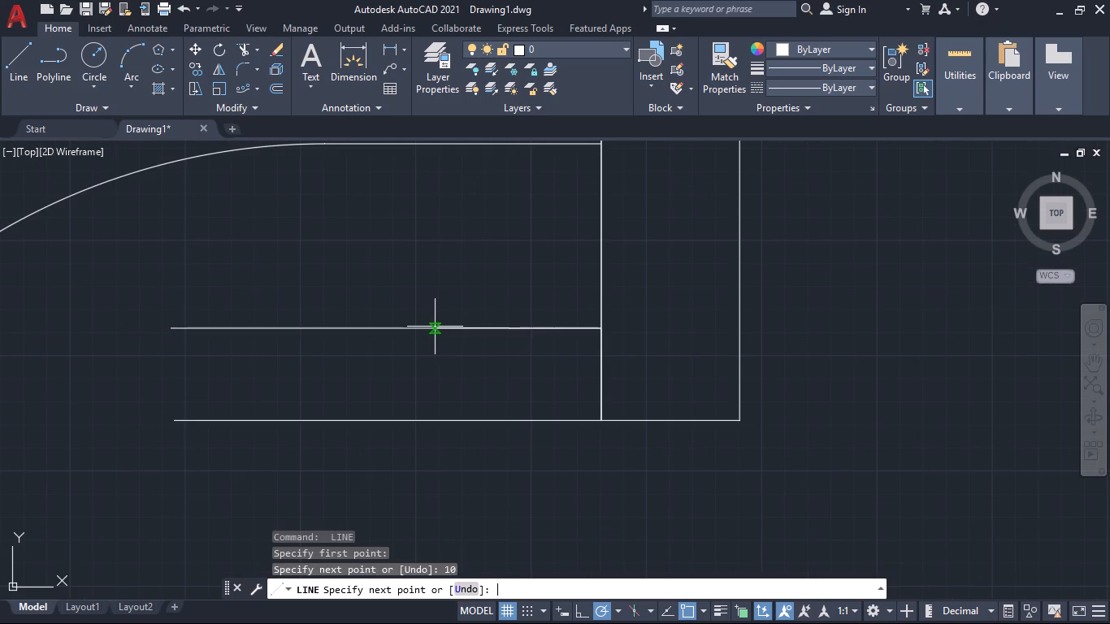
click(597, 420)
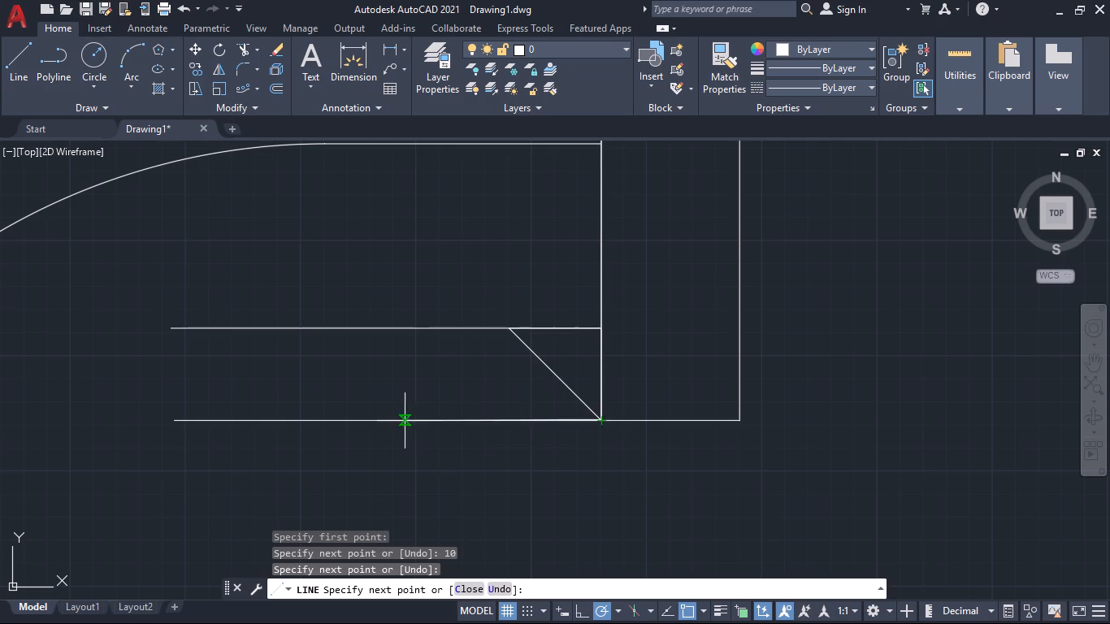
key(space)
Set the fillet radius to 10 and try to fillet the diagonal line with the adjoining horizontal line.
text(f)
key(Return)
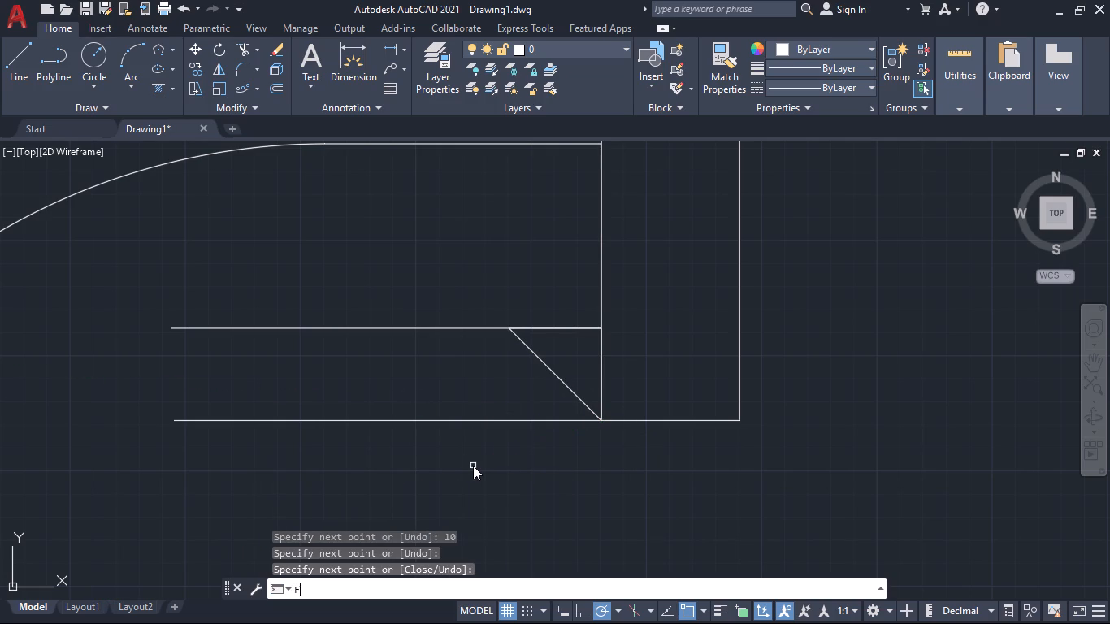
key(r)
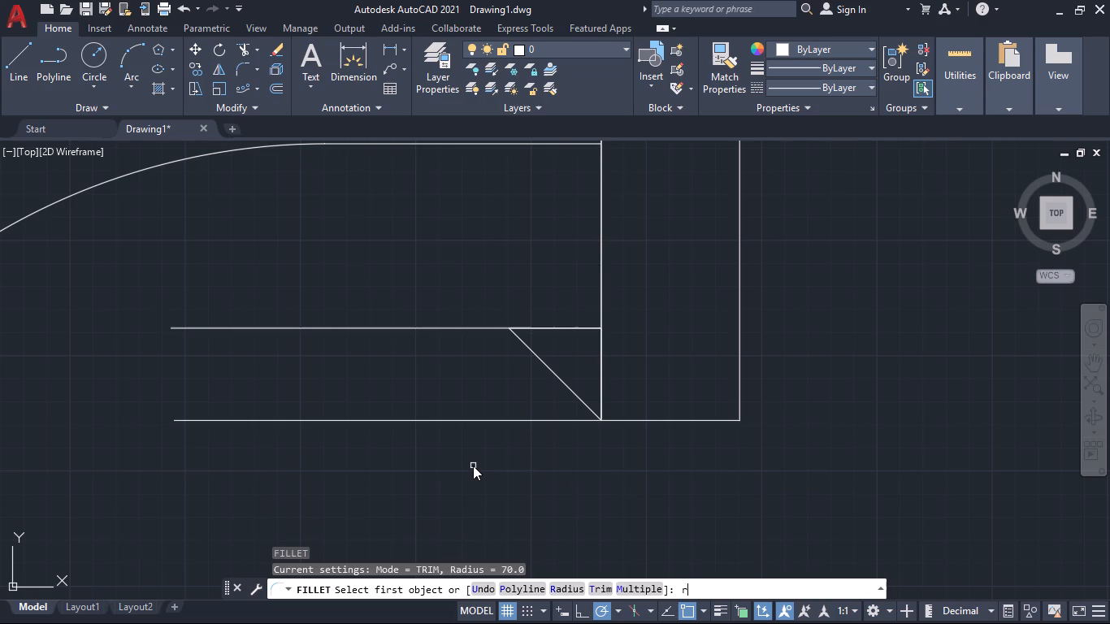
key(Return)
text(10)
key(Return)
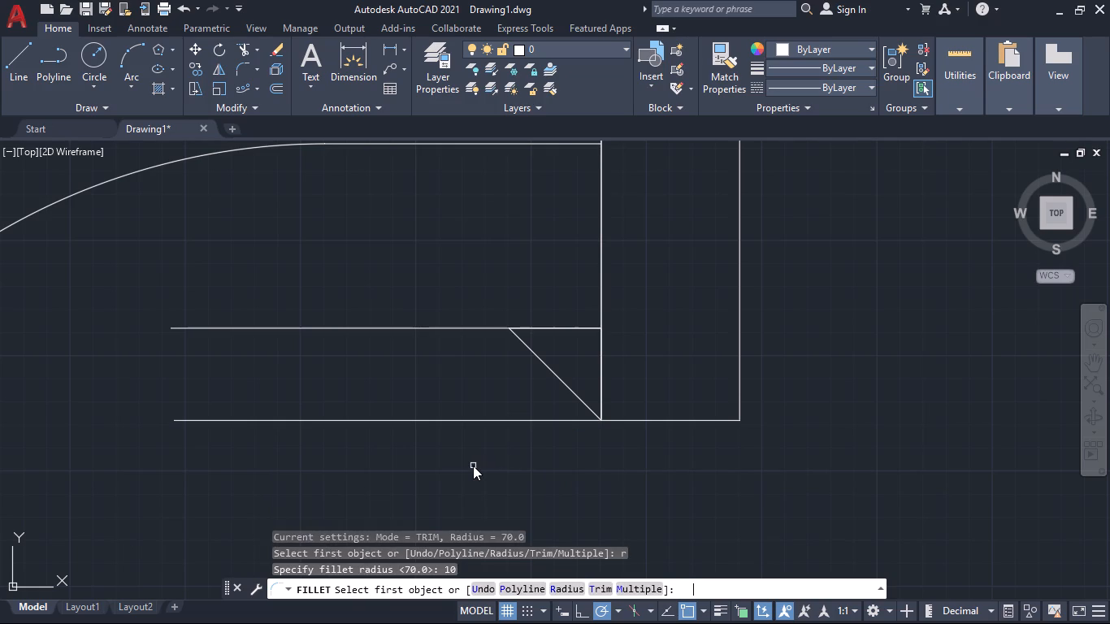
click(566, 385)
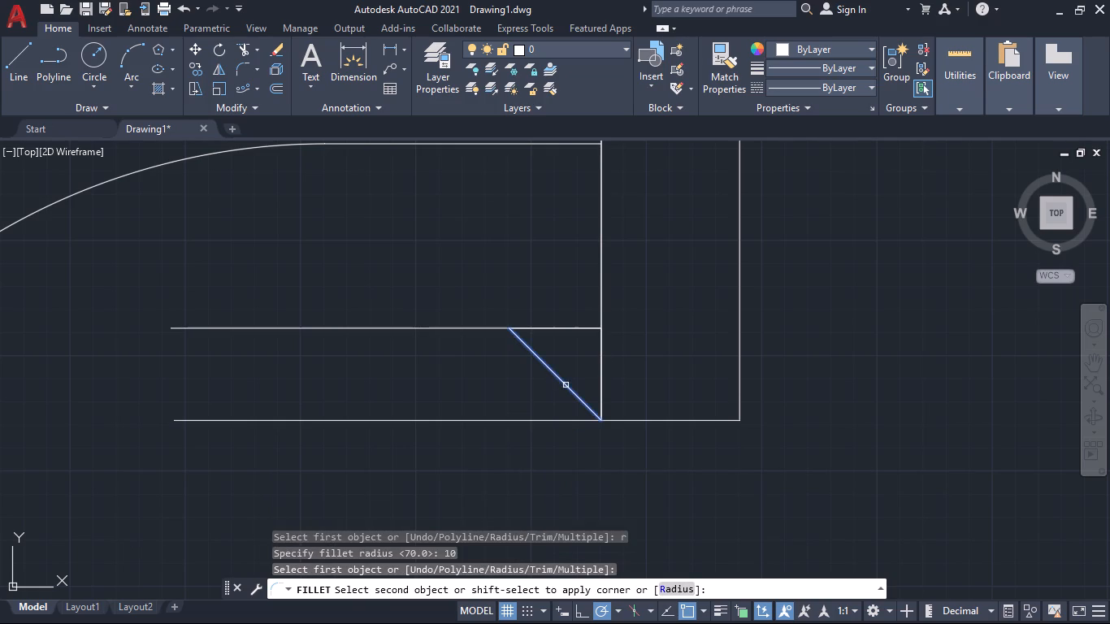
scroll(462, 422, down, 1)
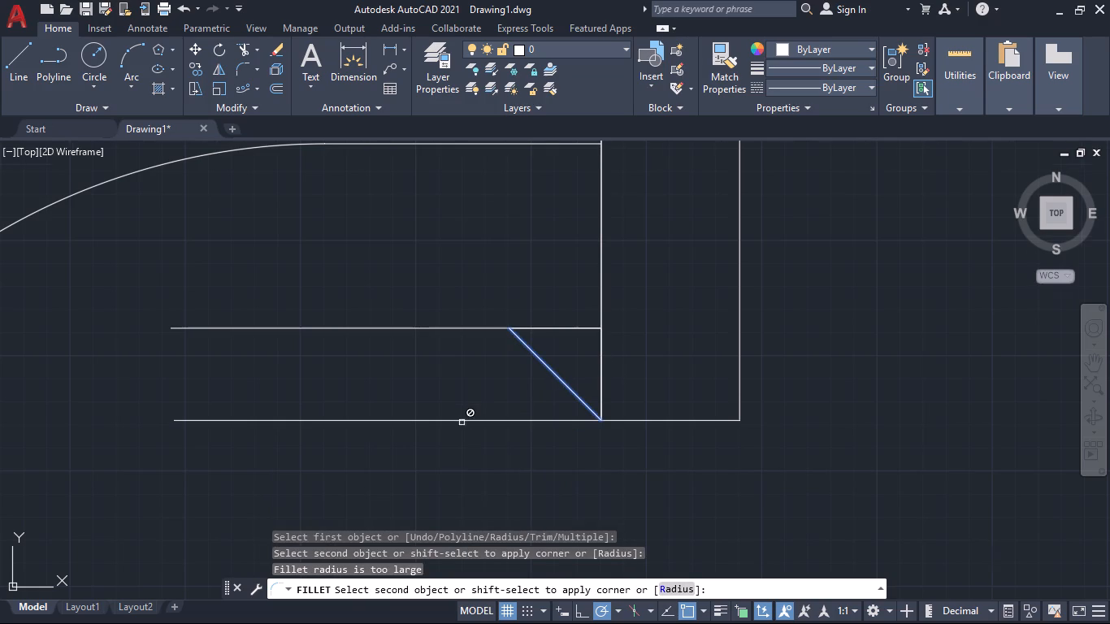
scroll(462, 422, down, 1)
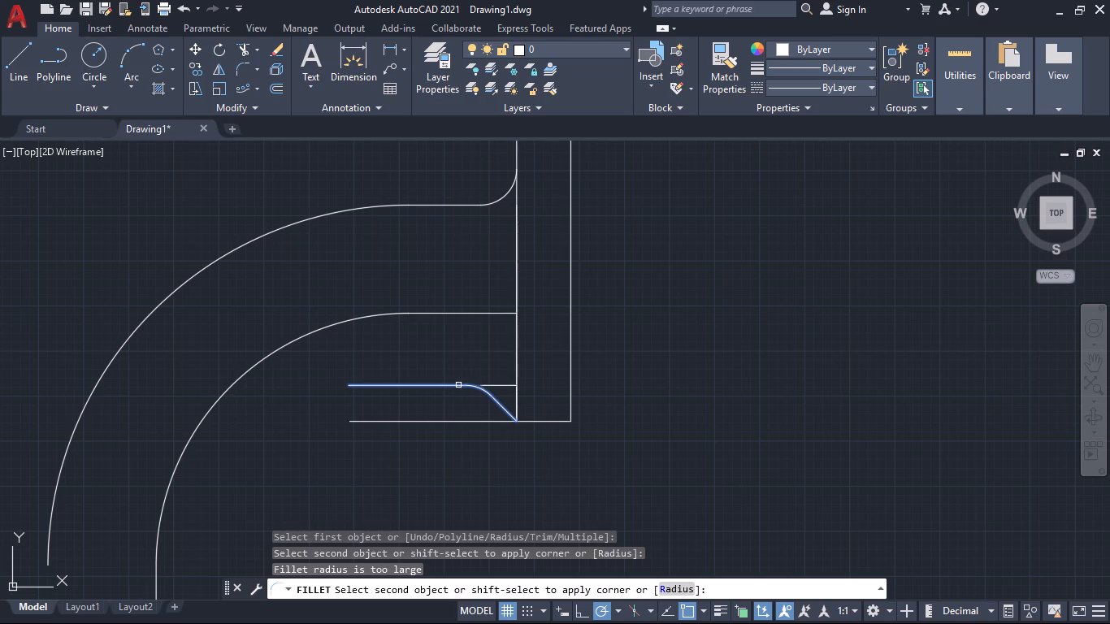
scroll(458, 385, up, 3)
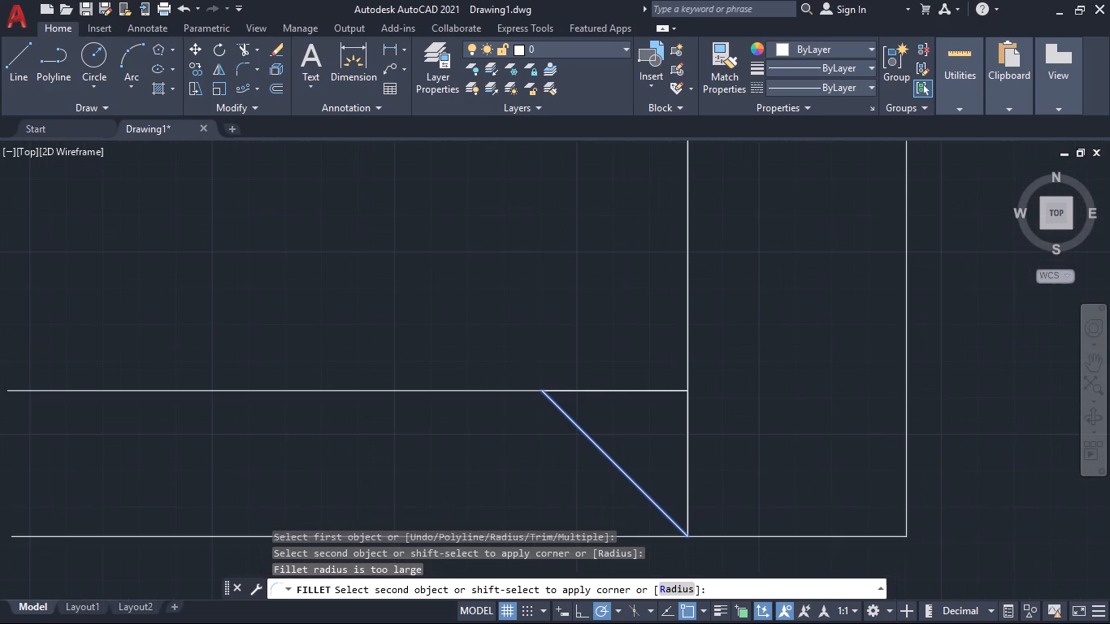
key(Escape)
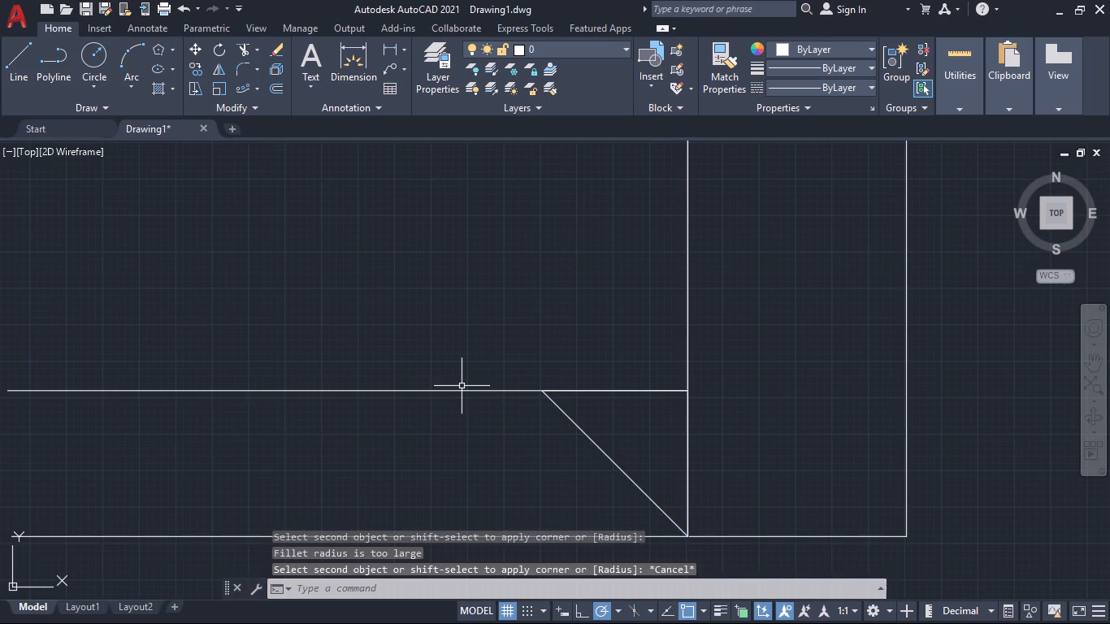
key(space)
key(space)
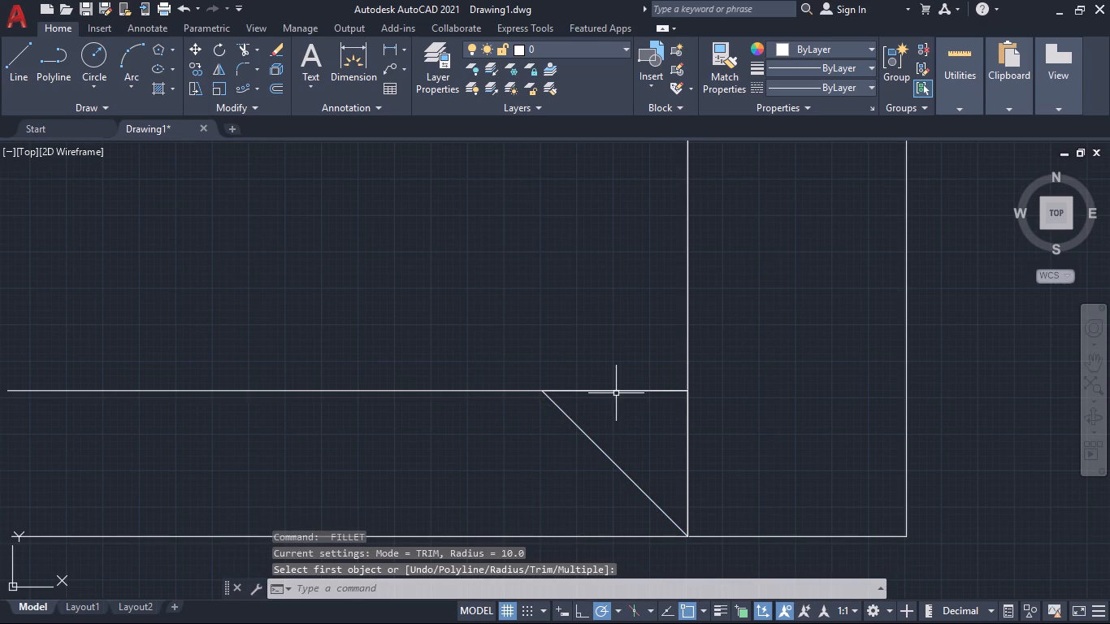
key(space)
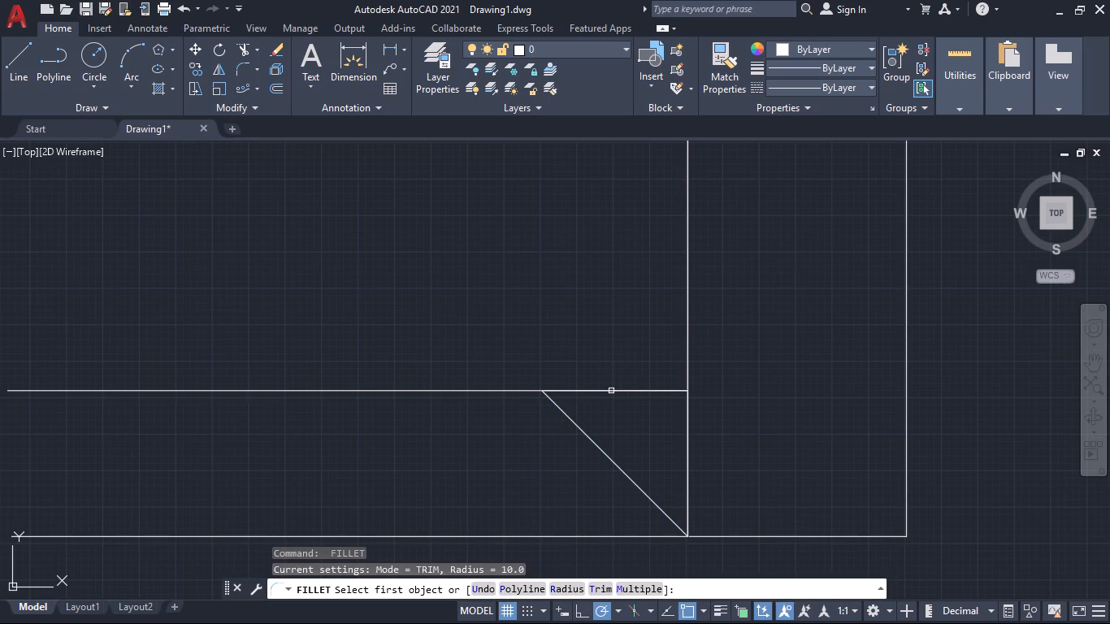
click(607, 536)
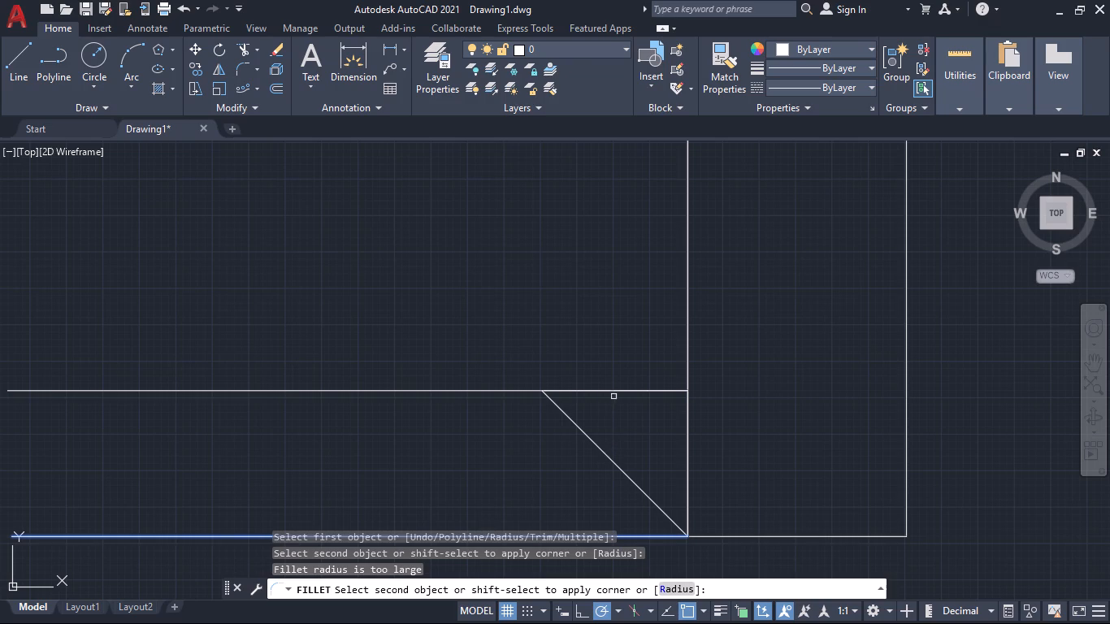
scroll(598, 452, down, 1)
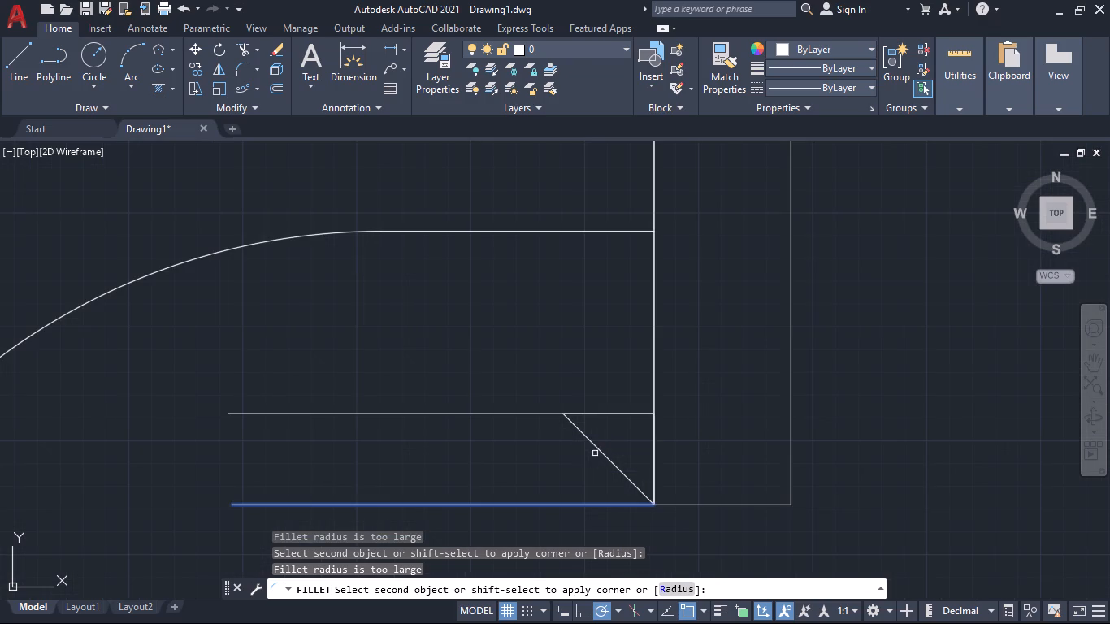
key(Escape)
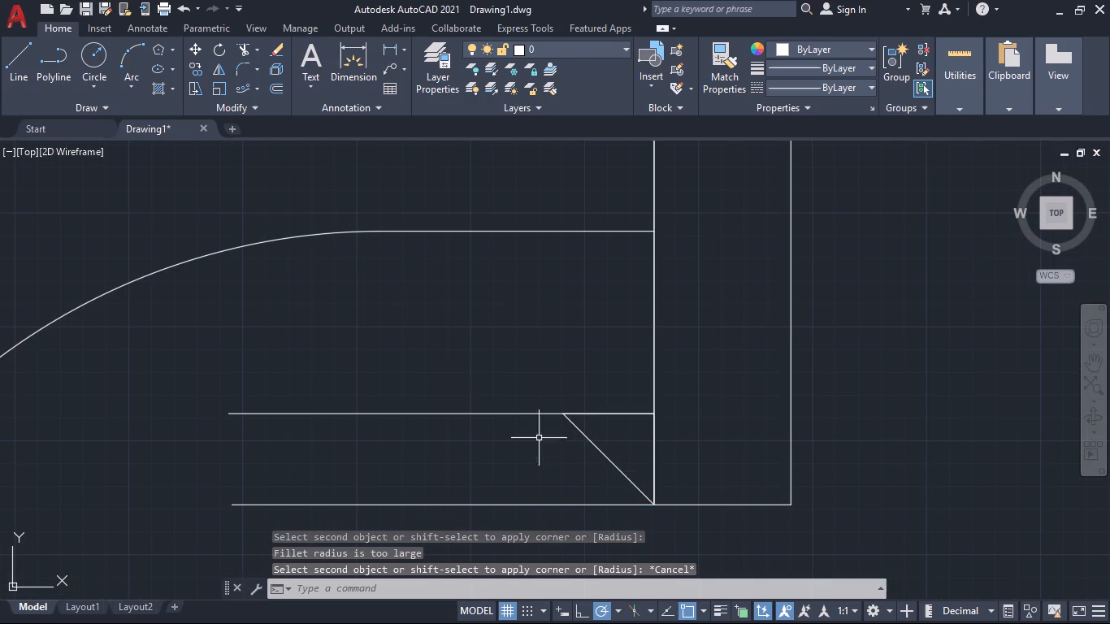
Draw lines from the diagonal's upper end straight down to the bottom line, 10 towards the bend, and back to the start point.
click(15, 54)
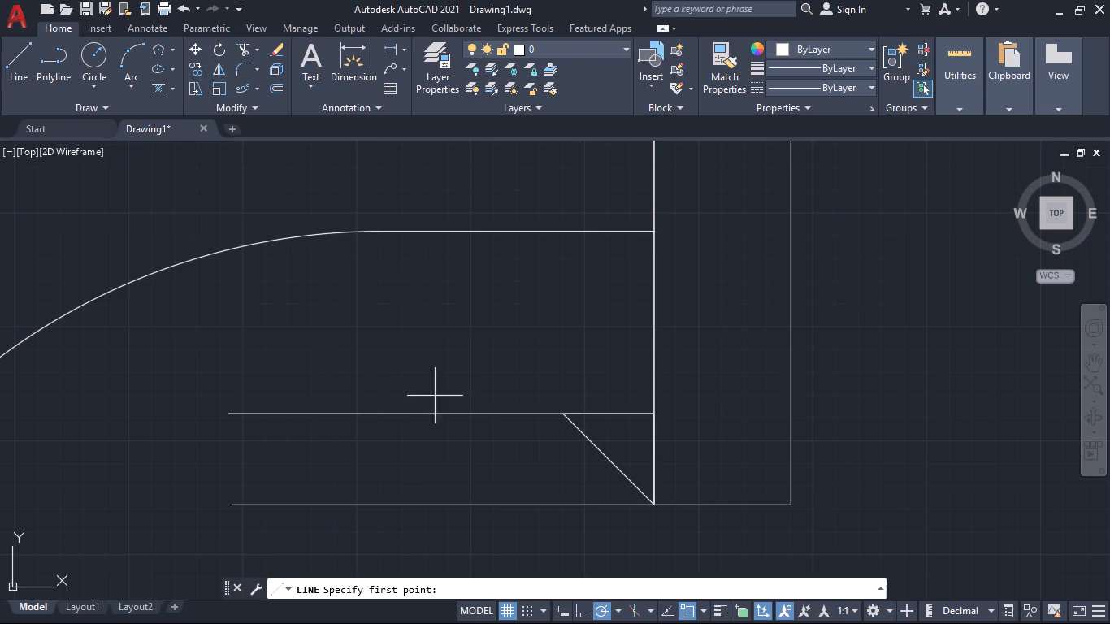
click(562, 418)
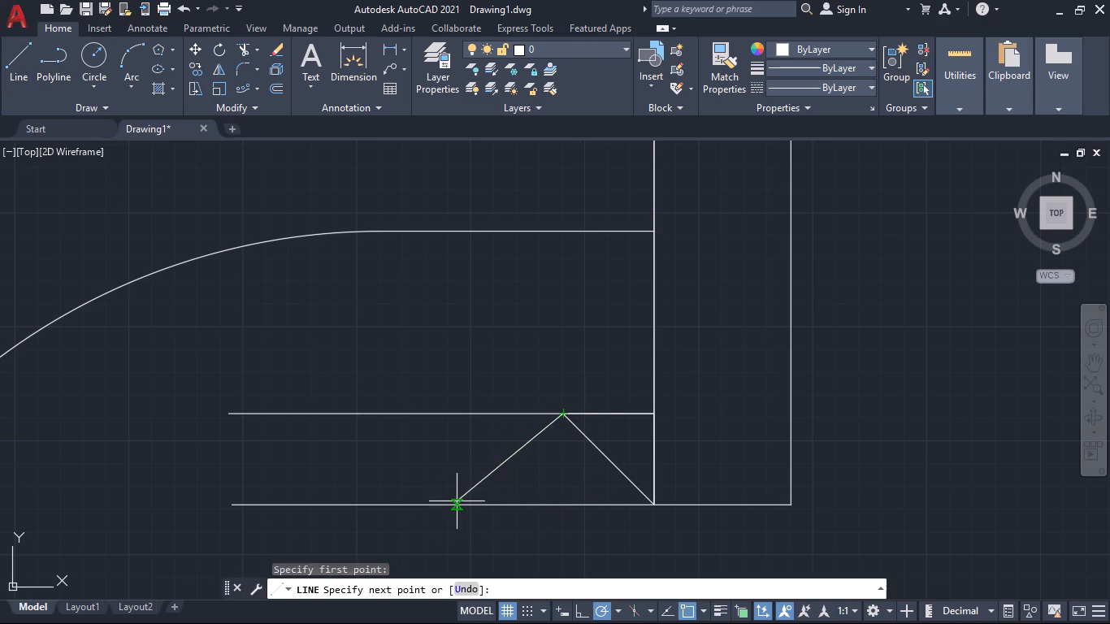
click(566, 506)
text(10)
key(Return)
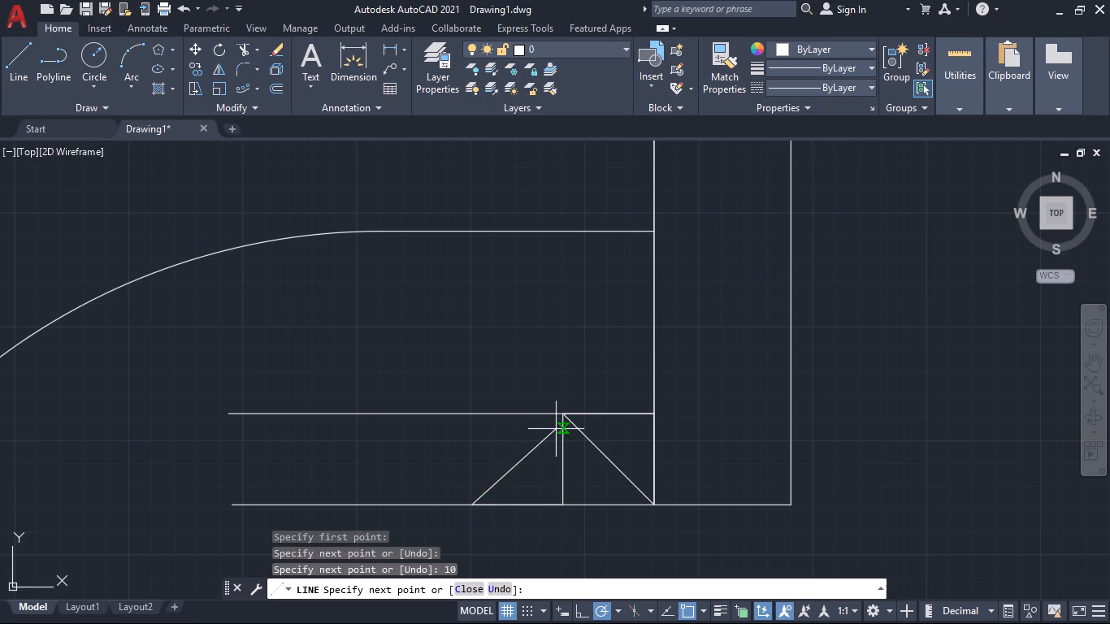
click(562, 418)
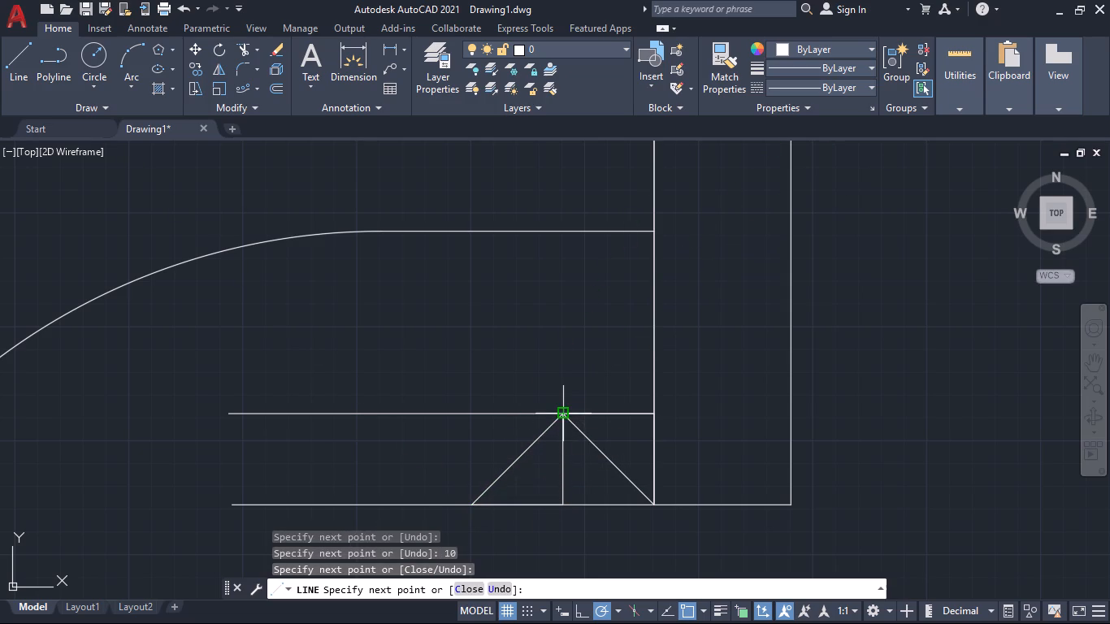
key(space)
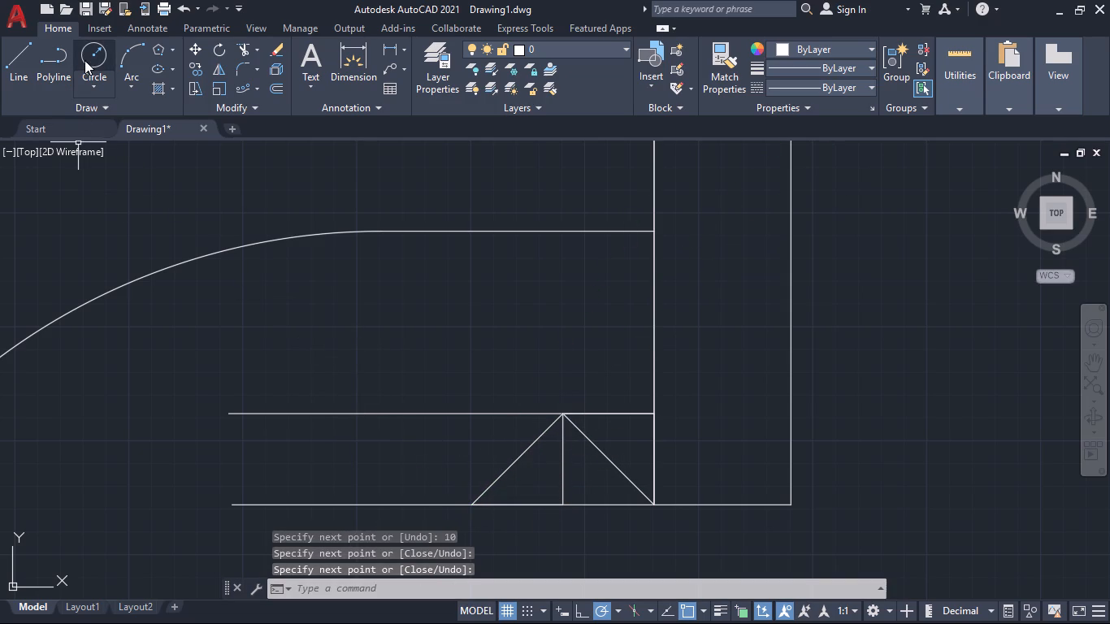
Fillet the two diagonal lines below the inner pipe edge with radius 10.
key(f)
key(Return)
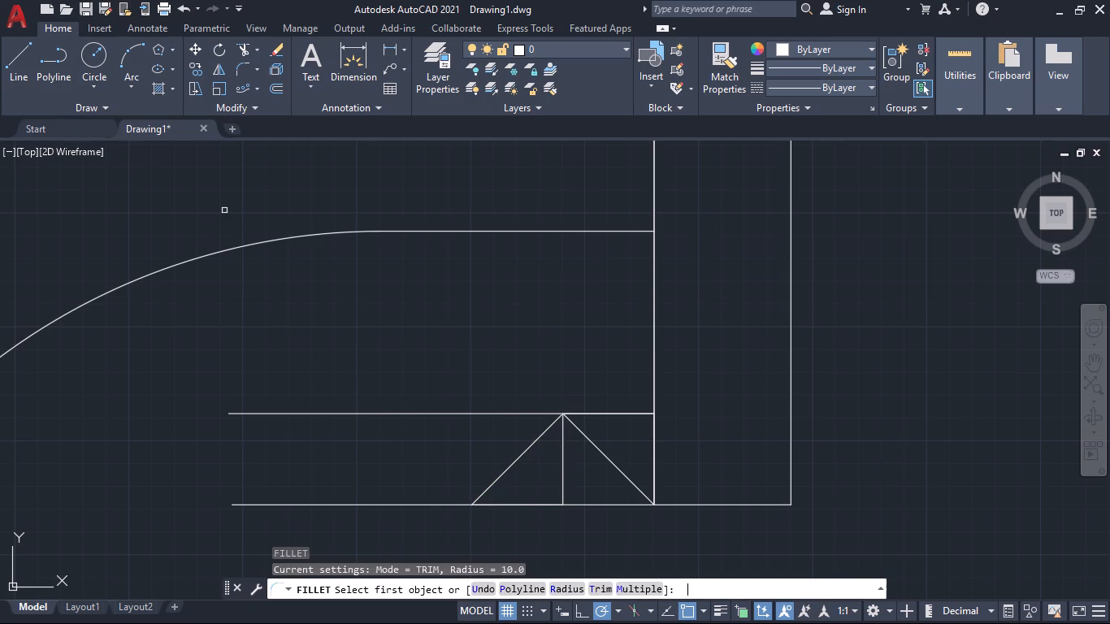
click(618, 468)
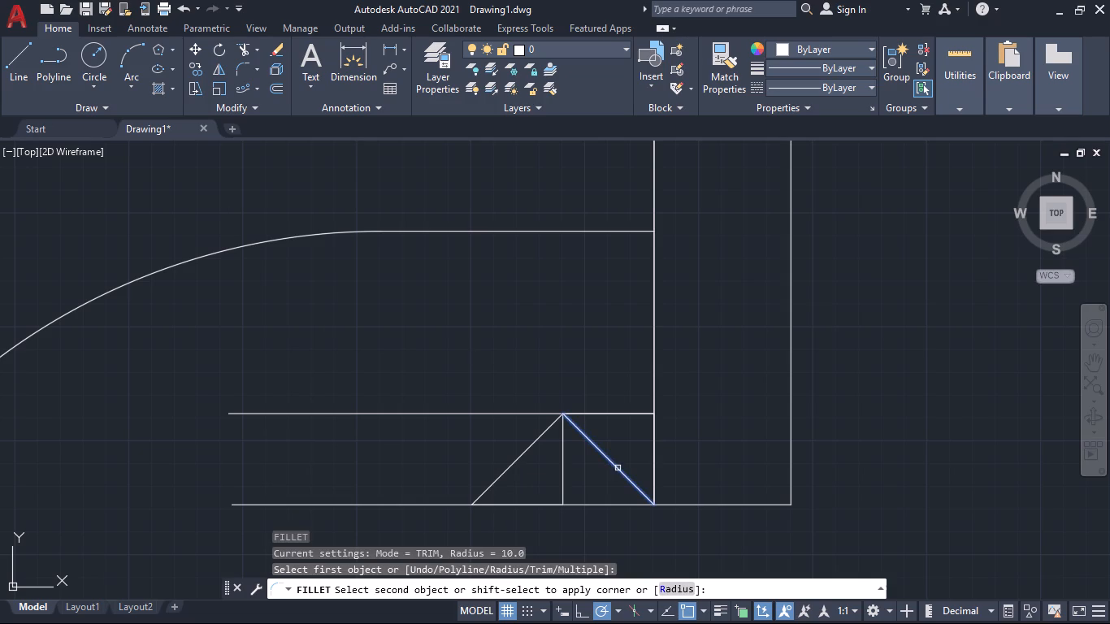
click(502, 478)
Stretch the lower end of the flange-side diagonal line slightly up along the flange face.
middle_drag(625, 492, 555, 475)
scroll(542, 471, up, 2)
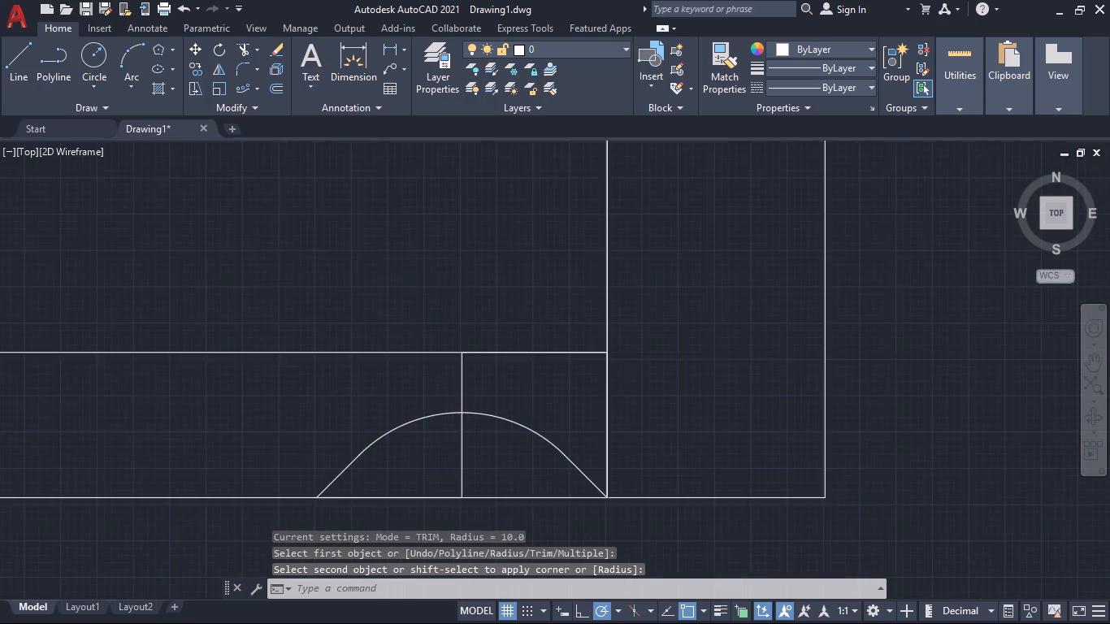
scroll(542, 471, up, 1)
middle_drag(570, 486, 571, 453)
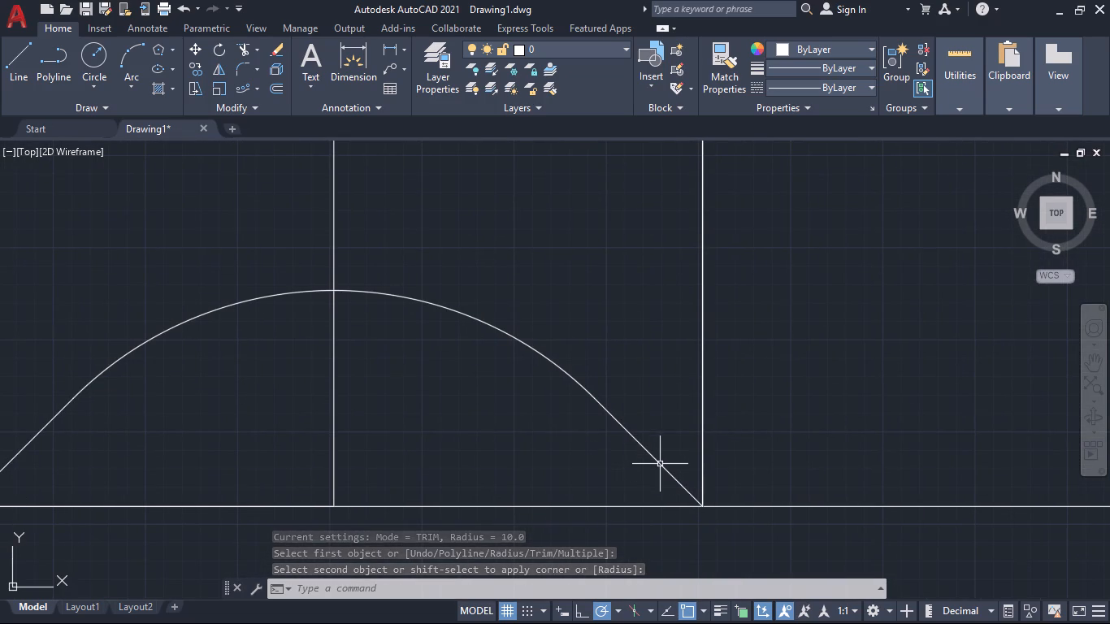
click(660, 464)
key(Escape)
scroll(566, 439, down, 3)
middle_drag(565, 496, 605, 479)
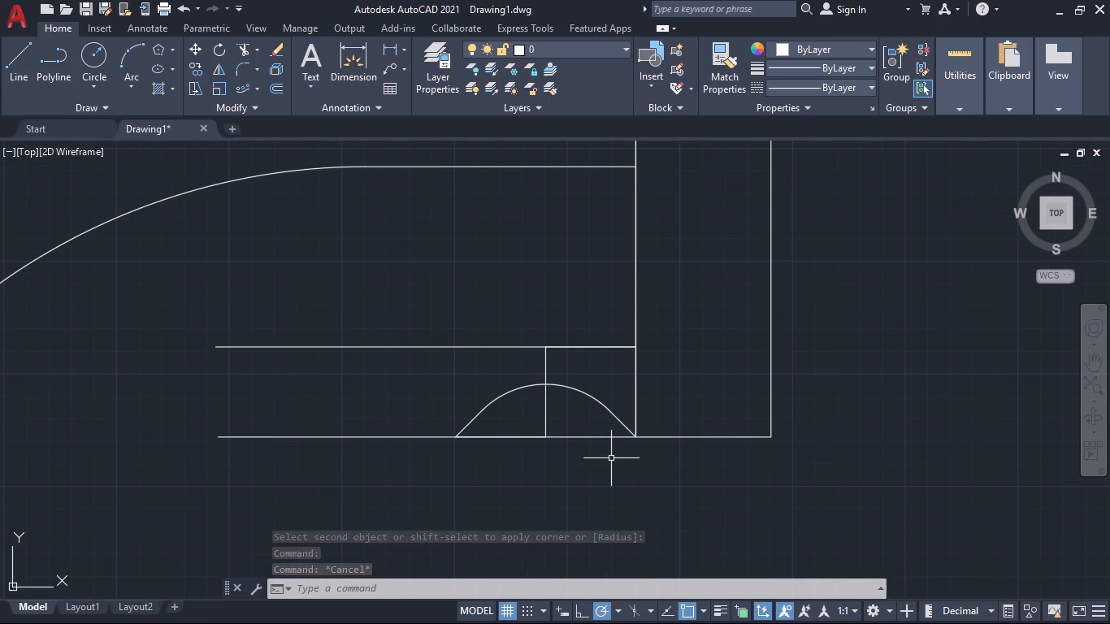
scroll(610, 449, up, 3)
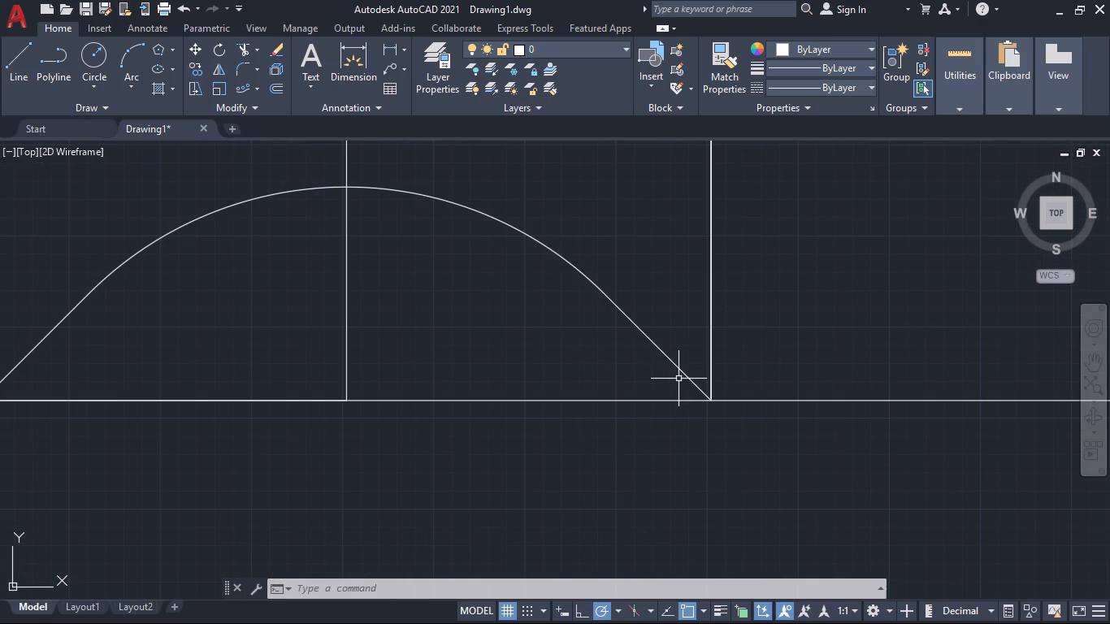
click(683, 375)
click(713, 403)
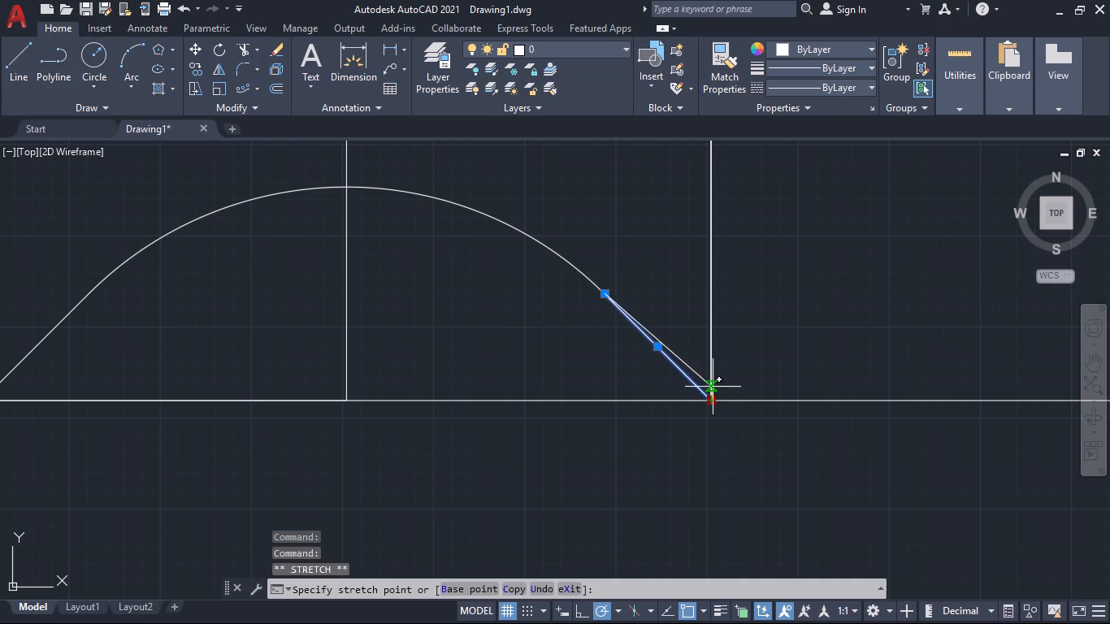
click(711, 391)
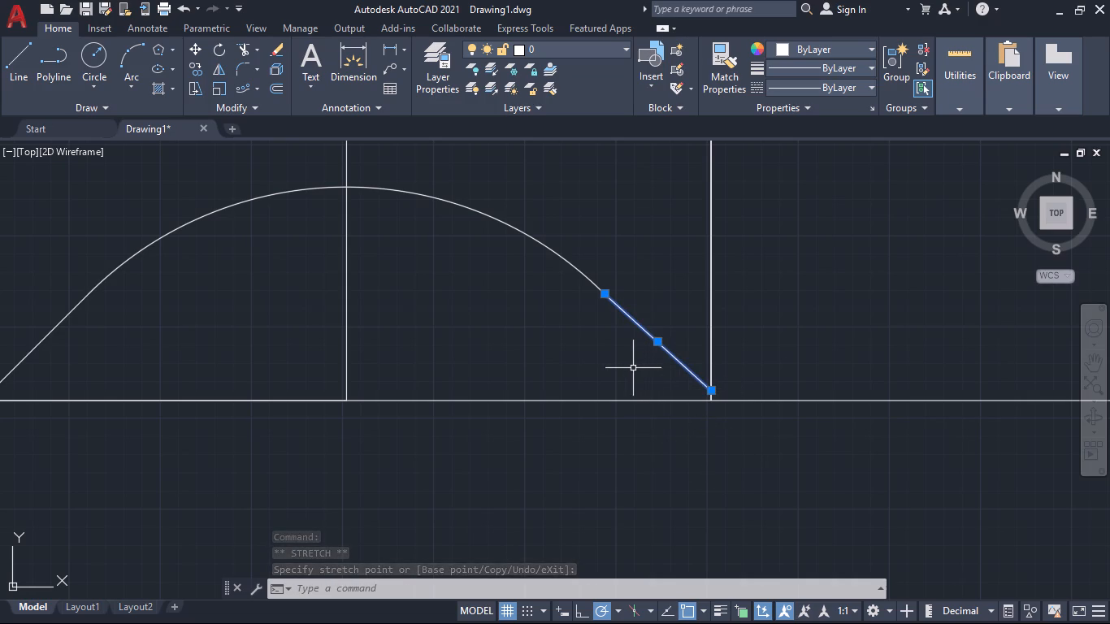
key(Escape)
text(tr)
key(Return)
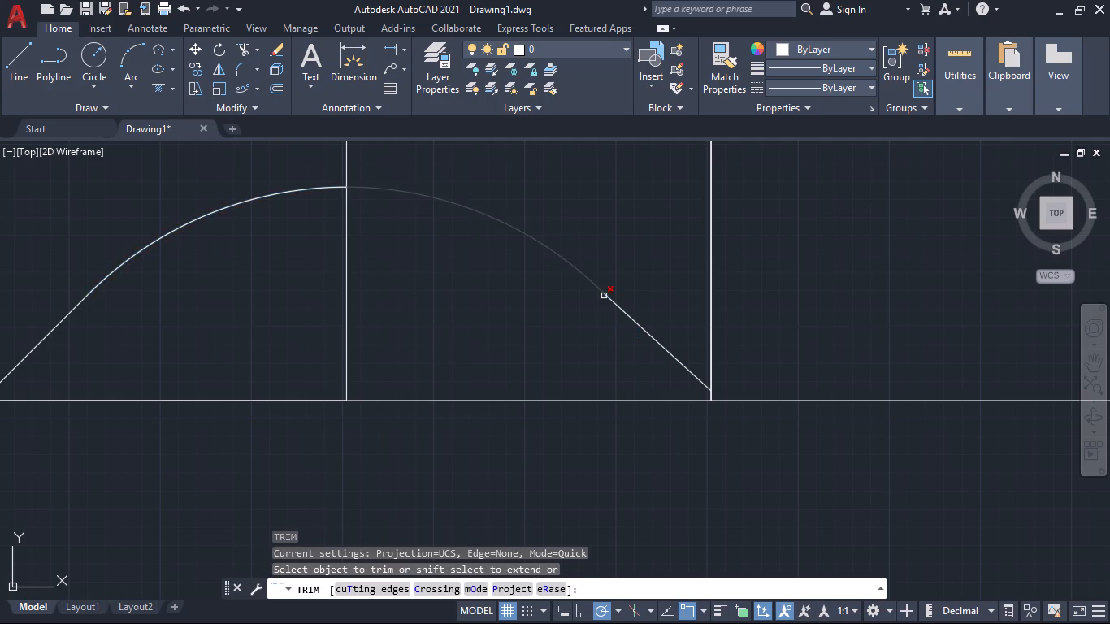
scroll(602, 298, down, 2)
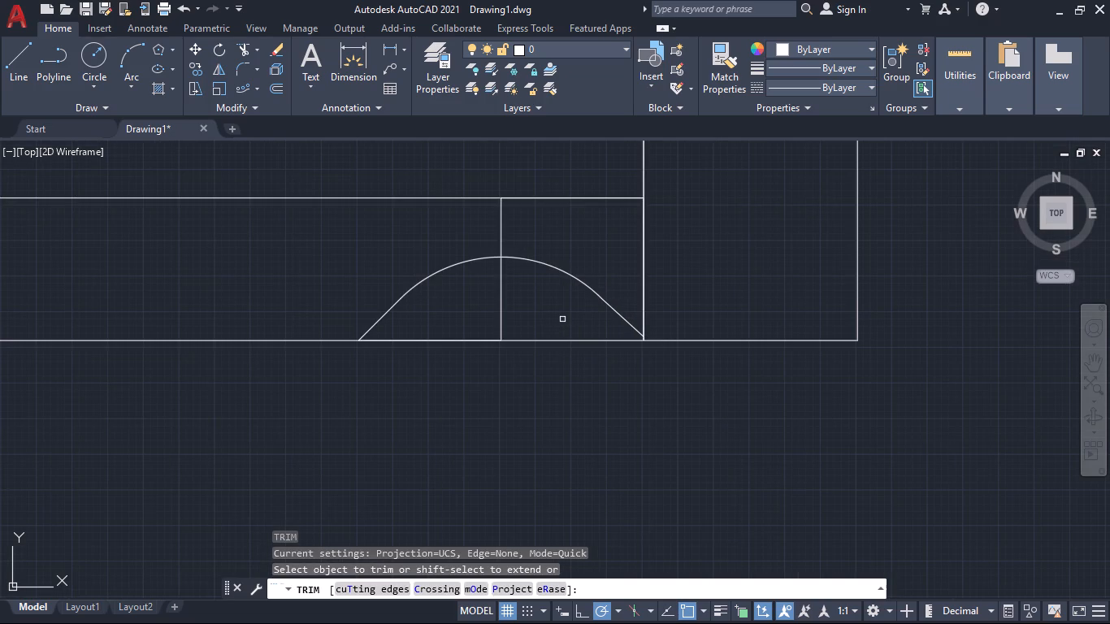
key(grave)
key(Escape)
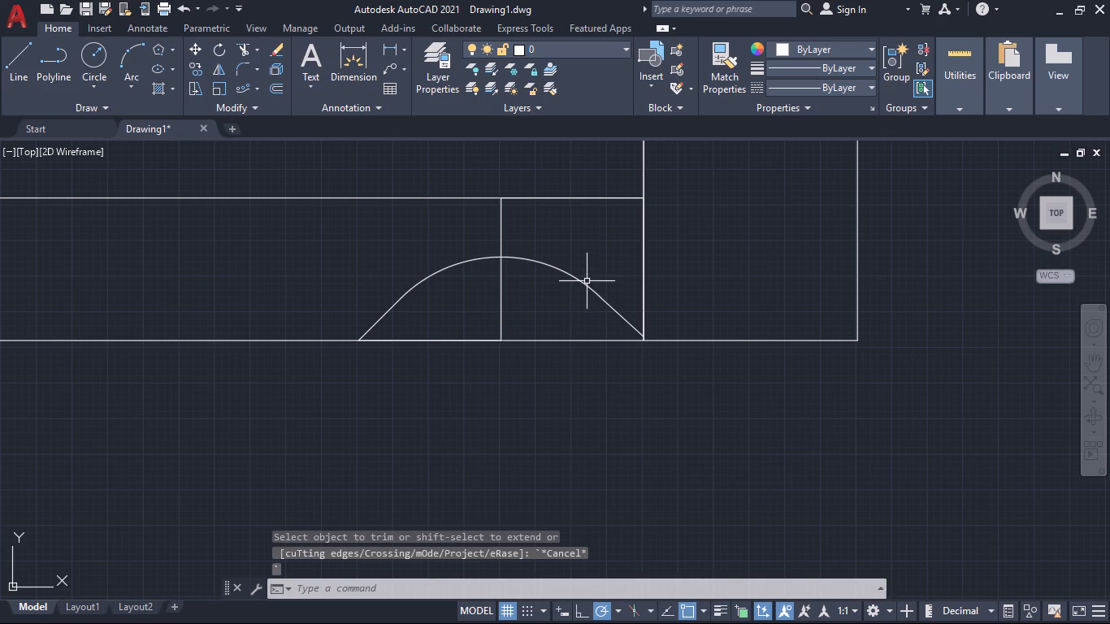
Stretch the flange-side end of the fillet arc to the short diagonal's lower end on the flange face.
click(591, 288)
click(601, 301)
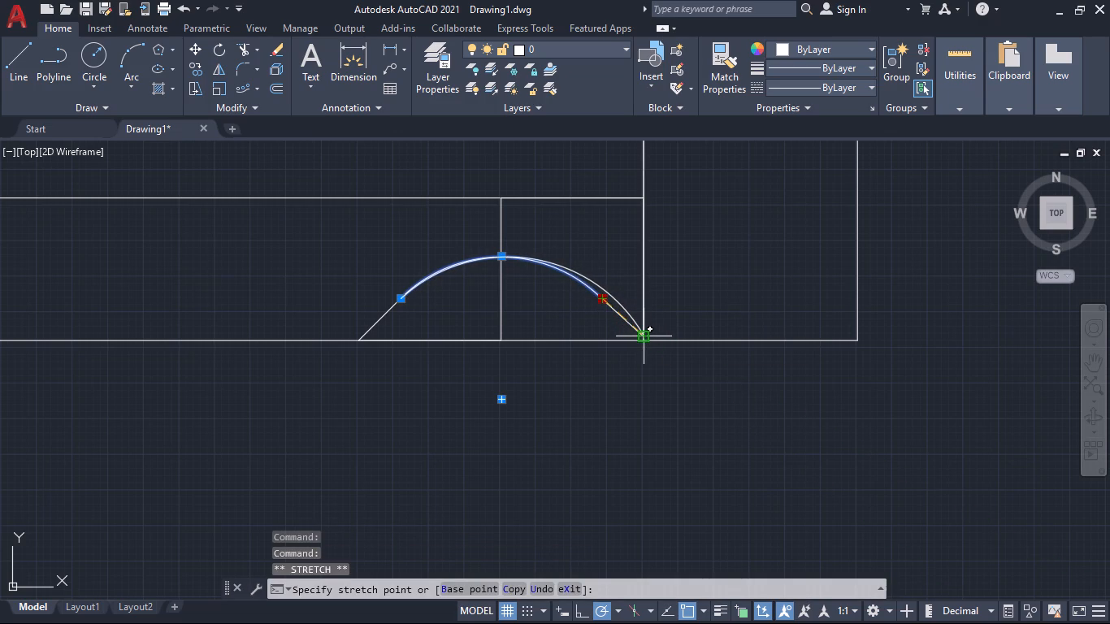
click(642, 336)
scroll(561, 362, down, 1)
key(Escape)
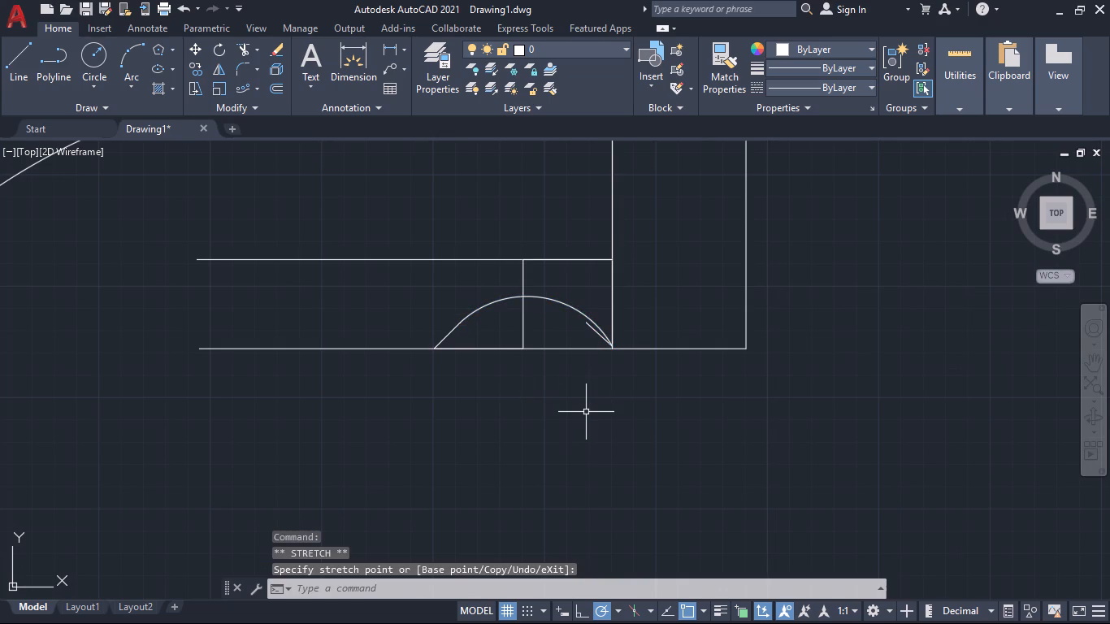
Offset the inner bend arc by 30 towards the inside of the bend.
scroll(542, 409, down, 2)
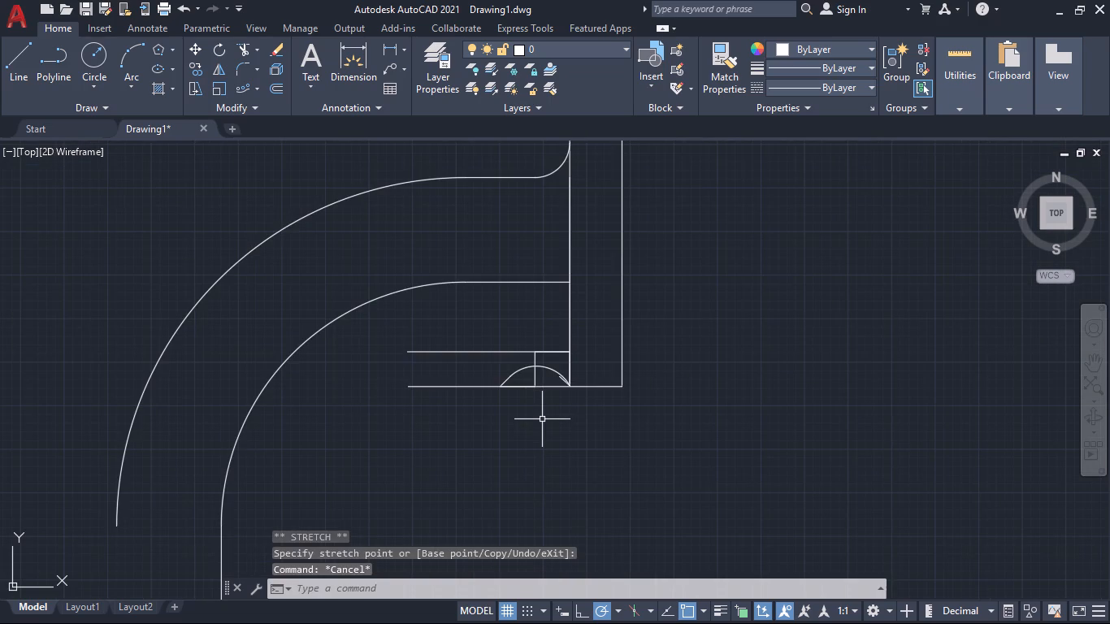
middle_drag(541, 421, 544, 429)
middle_drag(506, 439, 479, 372)
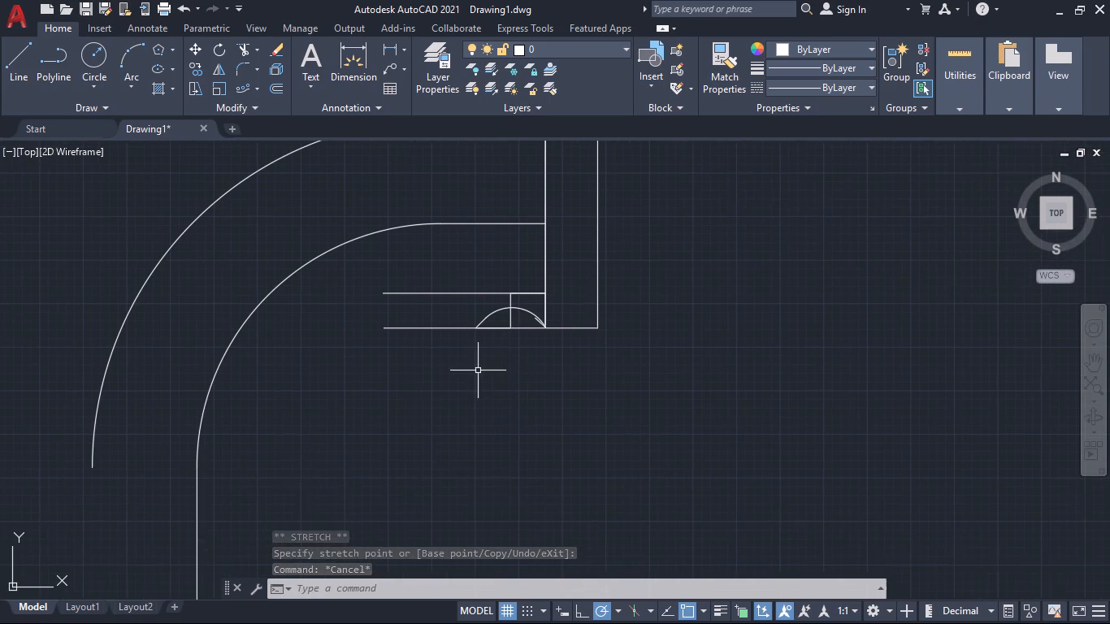
click(490, 317)
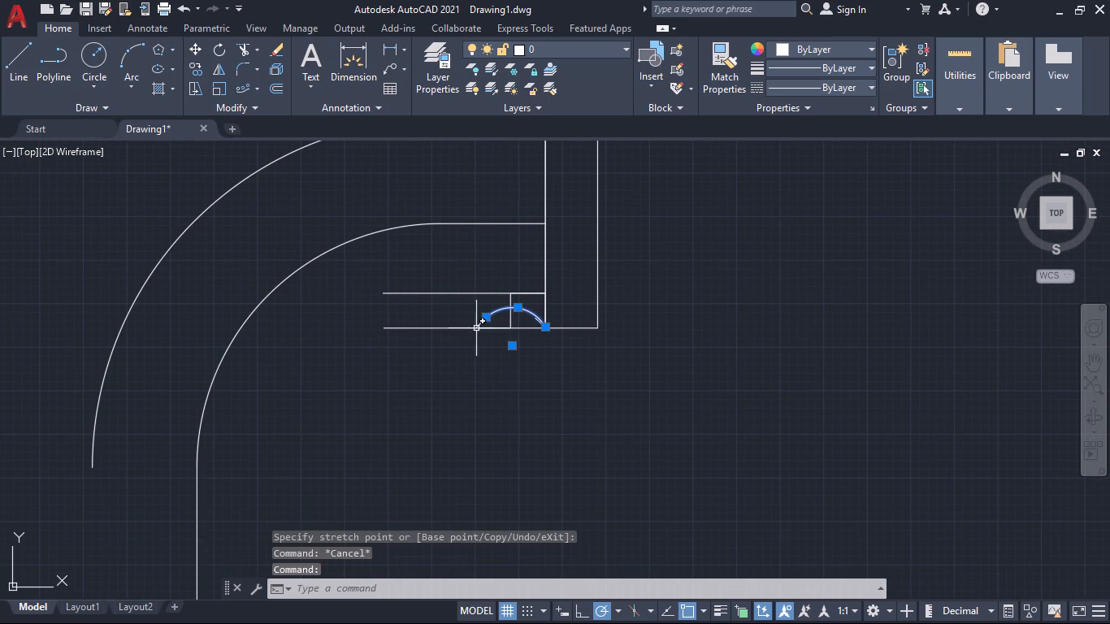
key(Escape)
key(o)
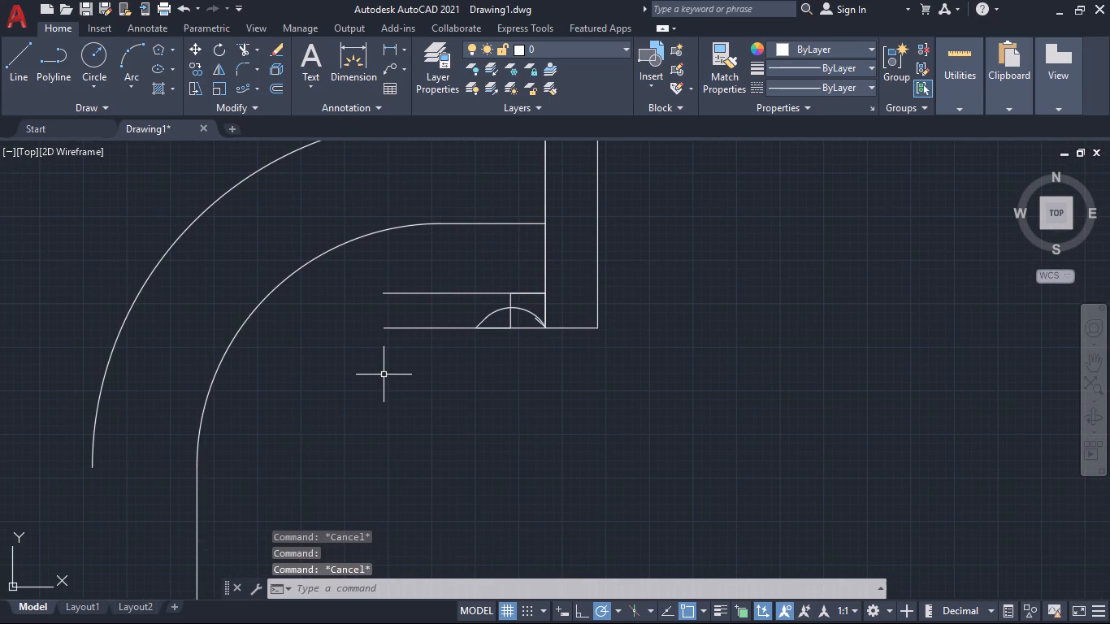
key(Return)
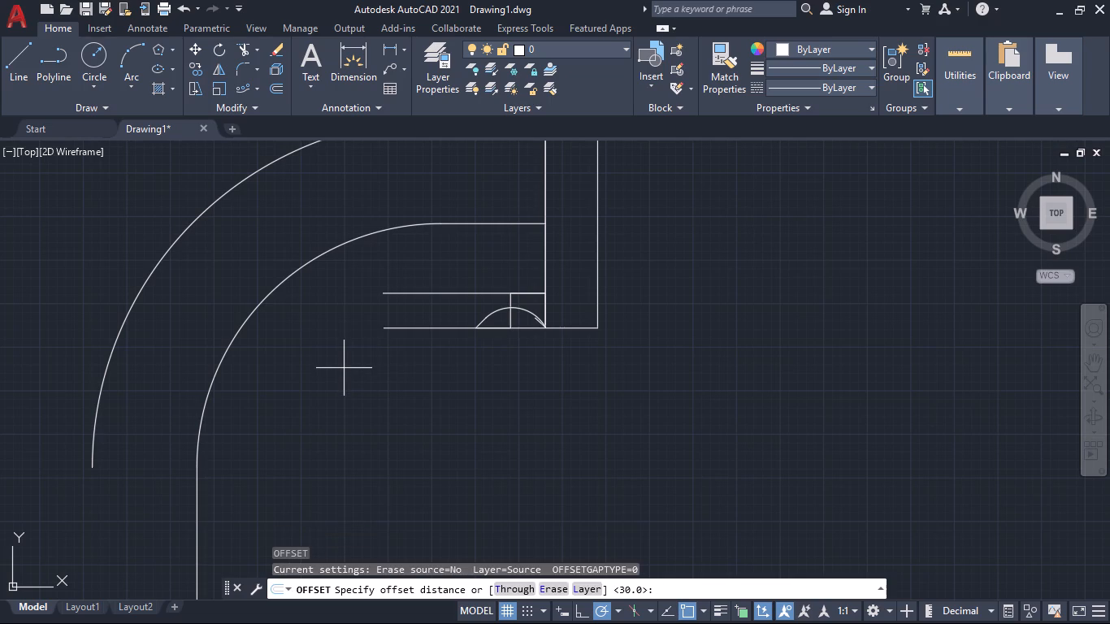
key(3)
key(0)
key(Return)
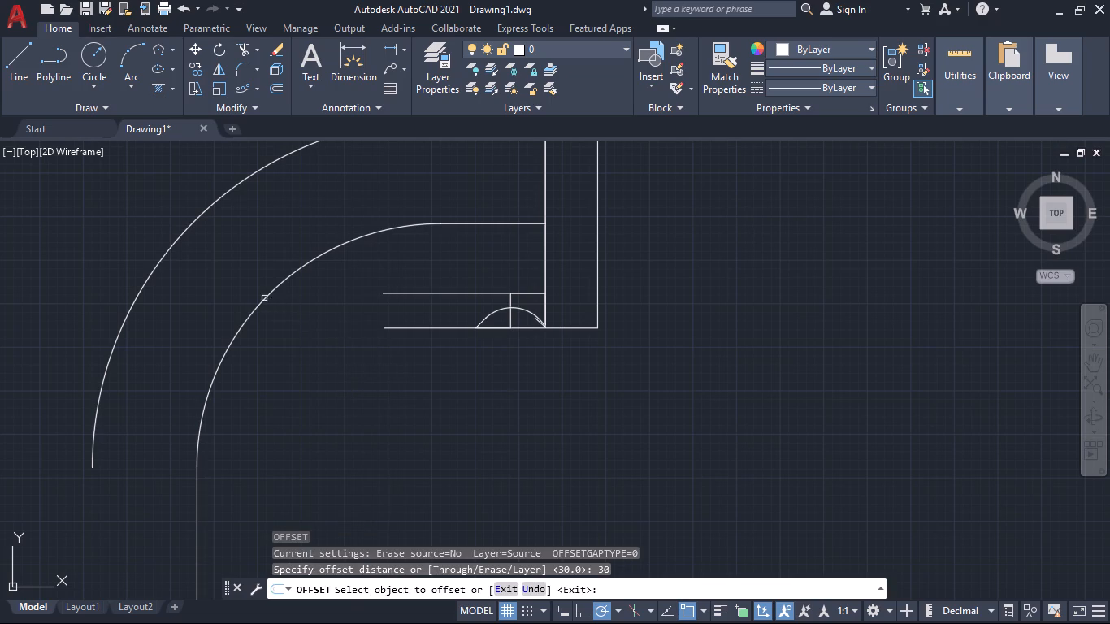
click(264, 298)
click(333, 366)
middle_drag(437, 353, 437, 389)
scroll(447, 391, up, 1)
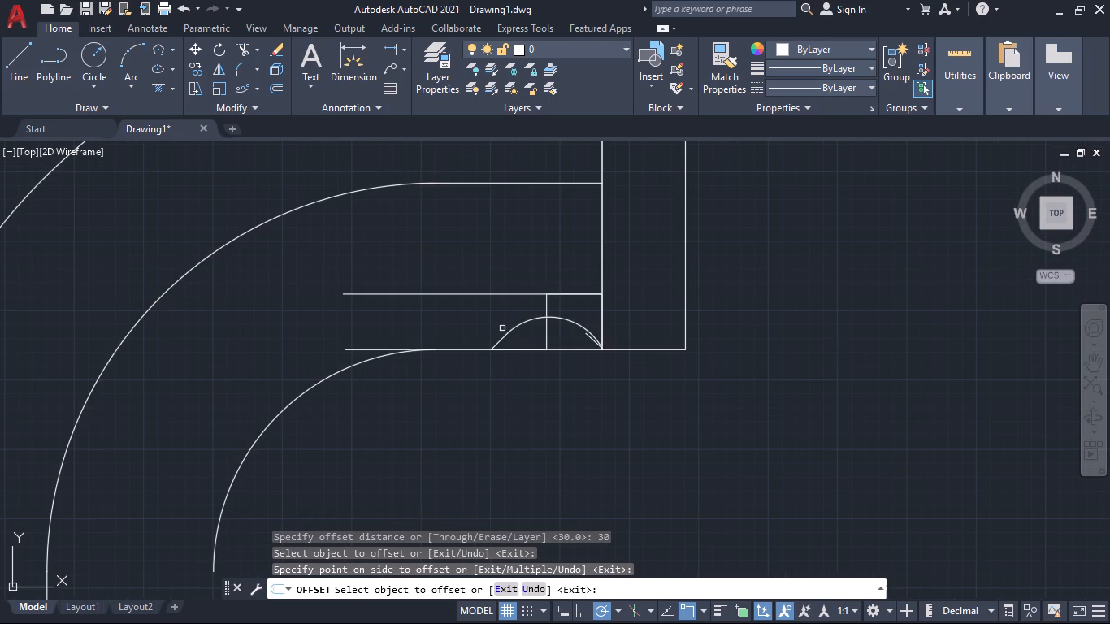
key(Escape)
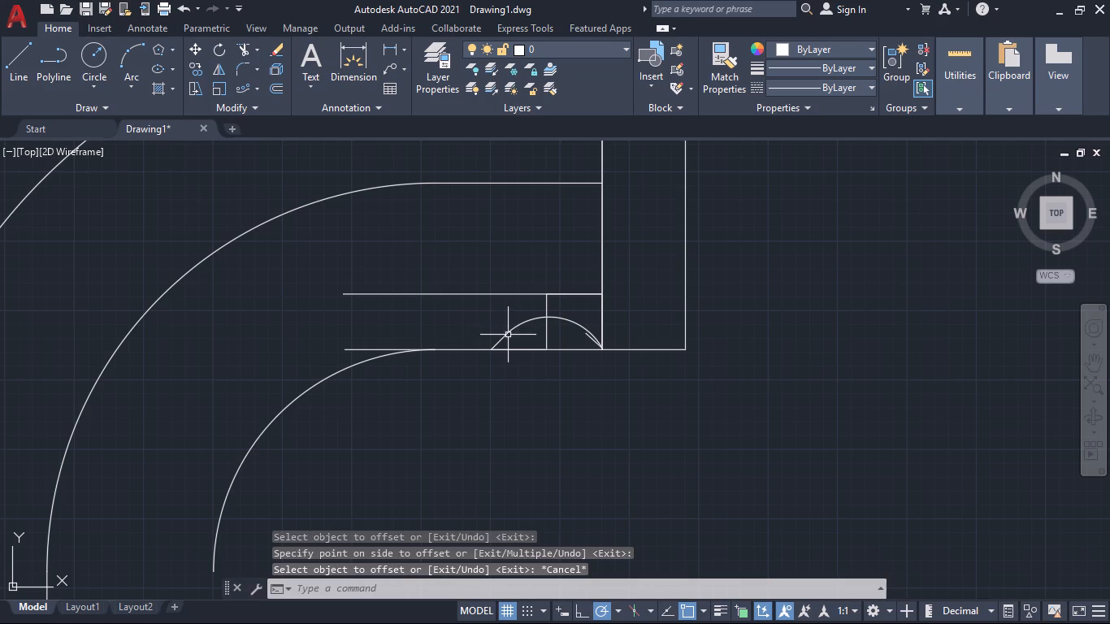
Stretch the lower end of the bend-side diagonal line to the upper end of the new offset bend arc.
click(505, 332)
click(492, 353)
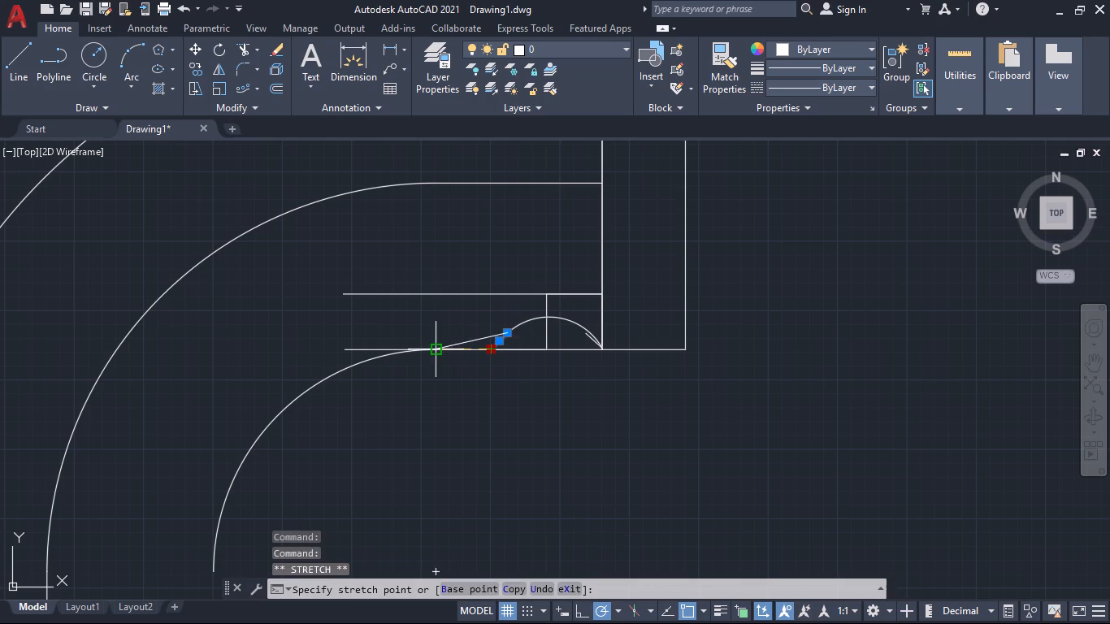
click(420, 349)
scroll(443, 354, up, 2)
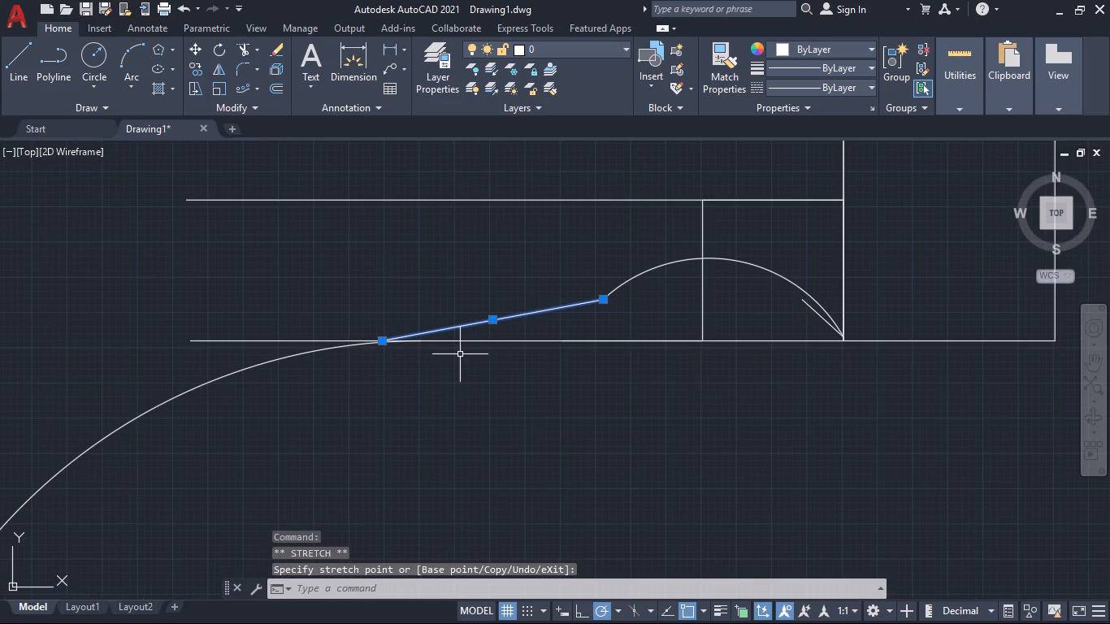
key(Escape)
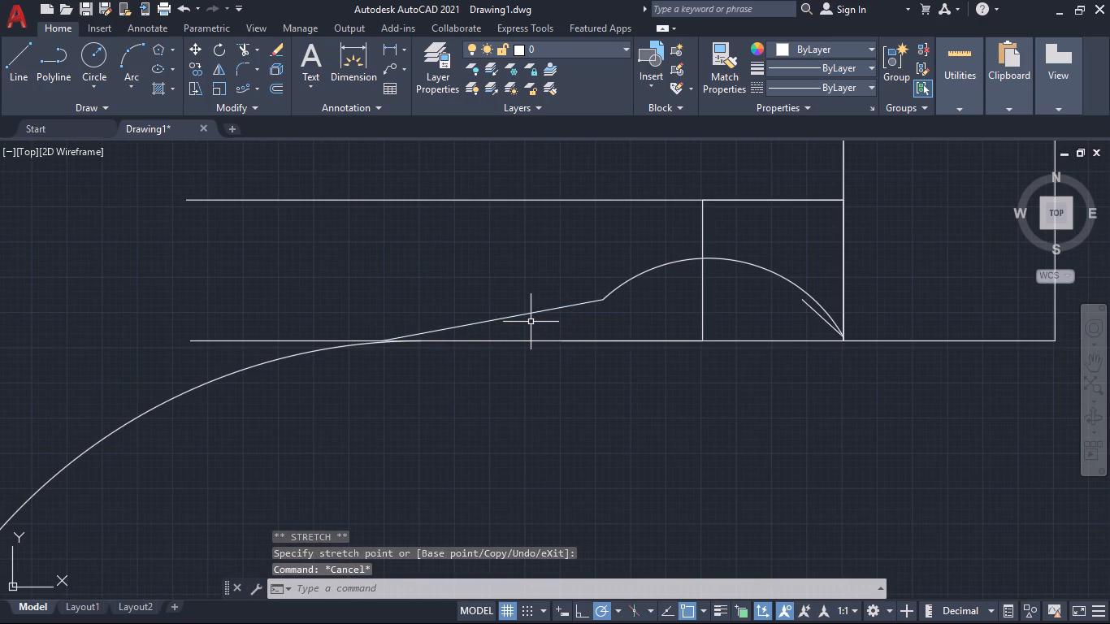
Undo the last stretch and erase the short diagonal line at the bend-side end of the fillet arc.
key(ctrl+z)
key(ctrl+z)
scroll(492, 332, up, 3)
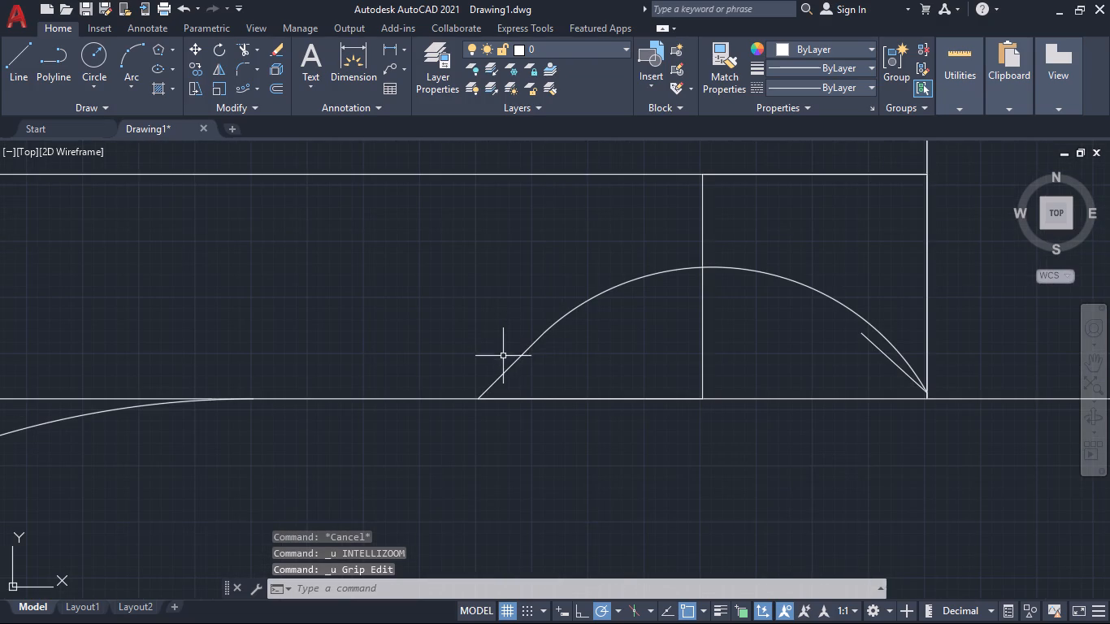
click(503, 365)
click(525, 378)
click(521, 375)
click(499, 364)
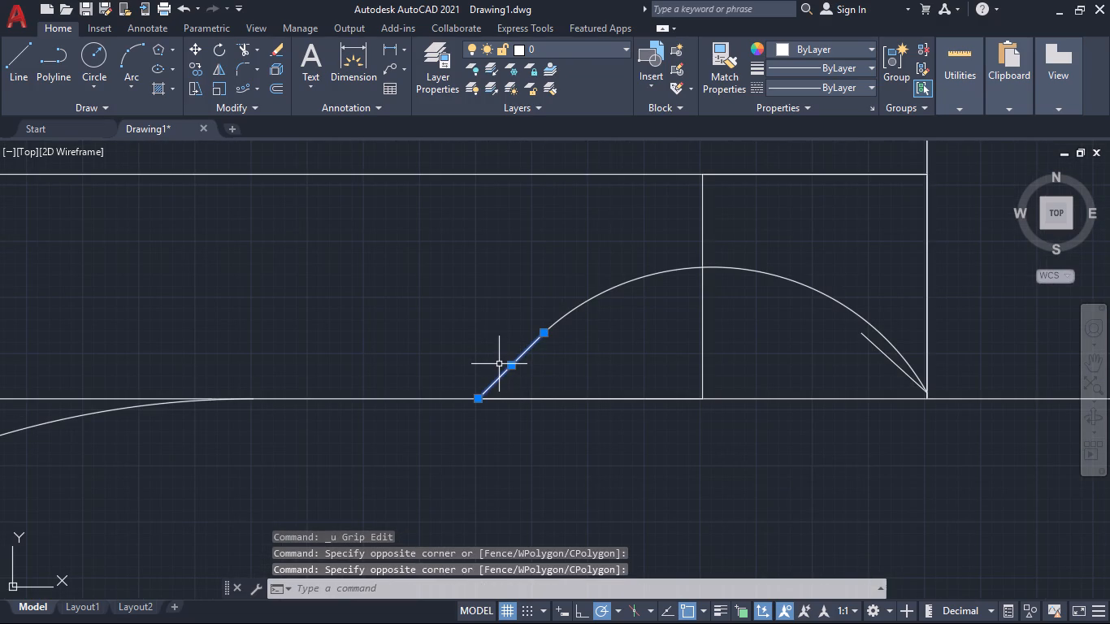
key(Delete)
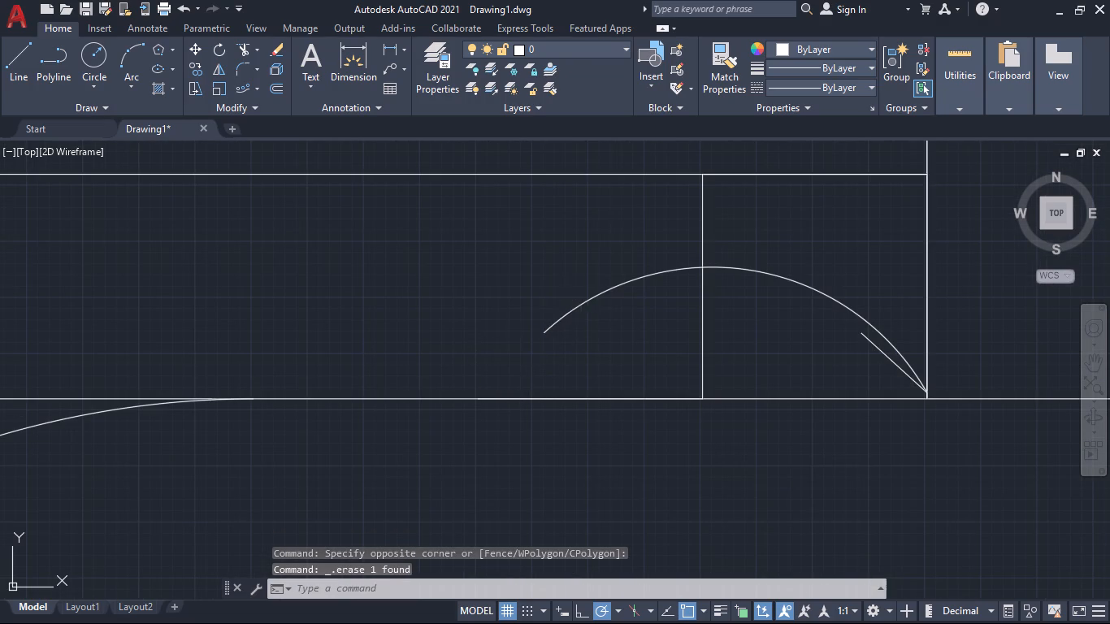
Stretch the bend-side end of the fillet arc to the upper end of the inner bend arc.
click(572, 310)
click(543, 334)
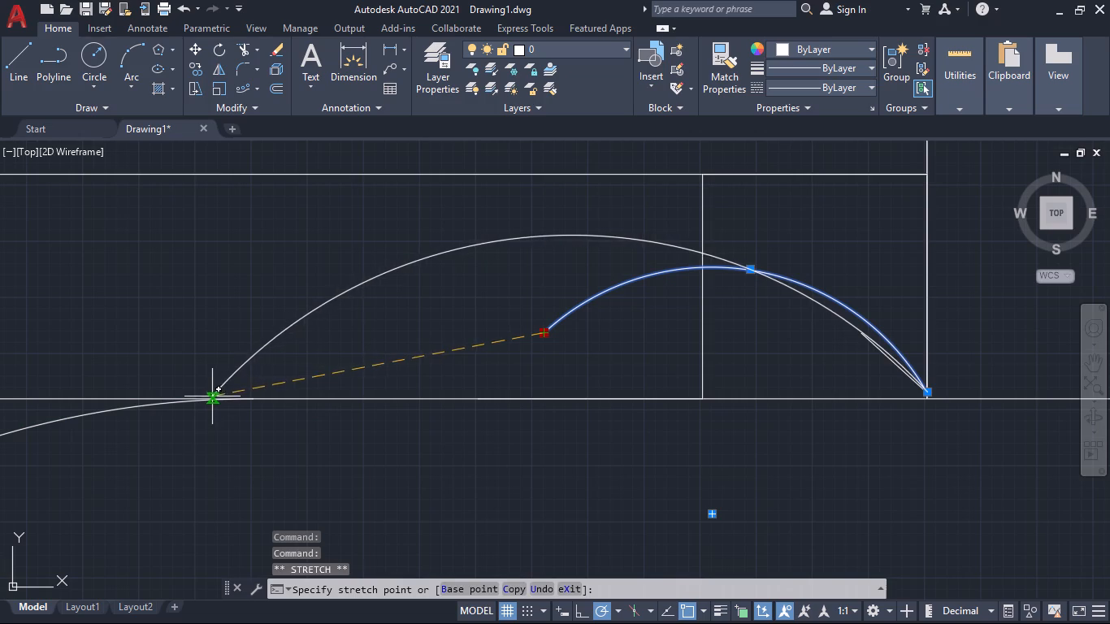
scroll(212, 396, up, 5)
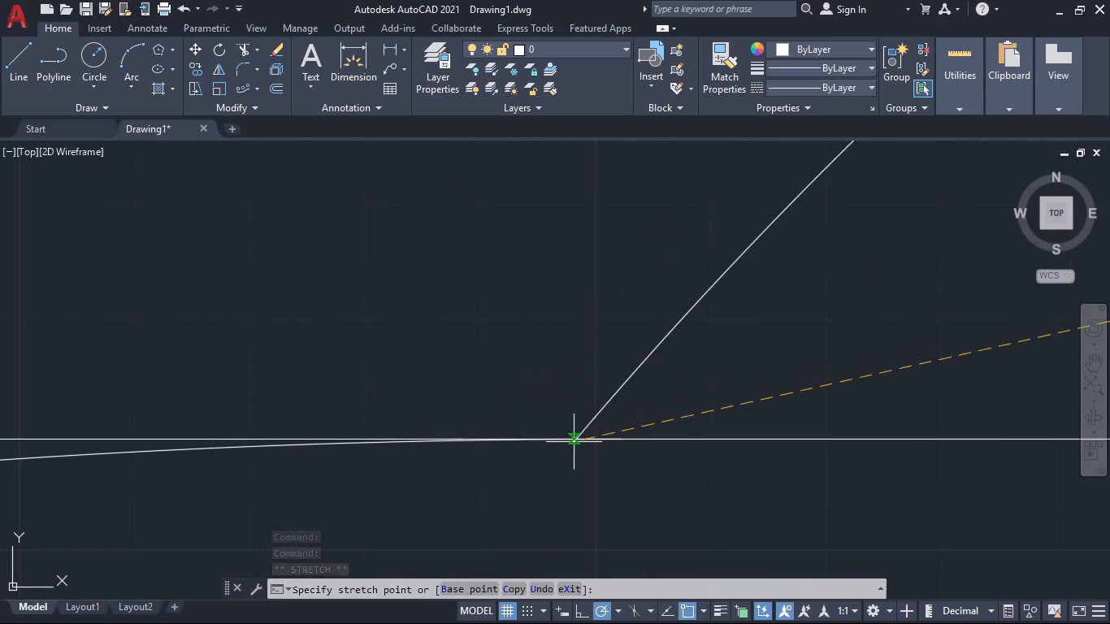
click(616, 440)
scroll(616, 451, down, 4)
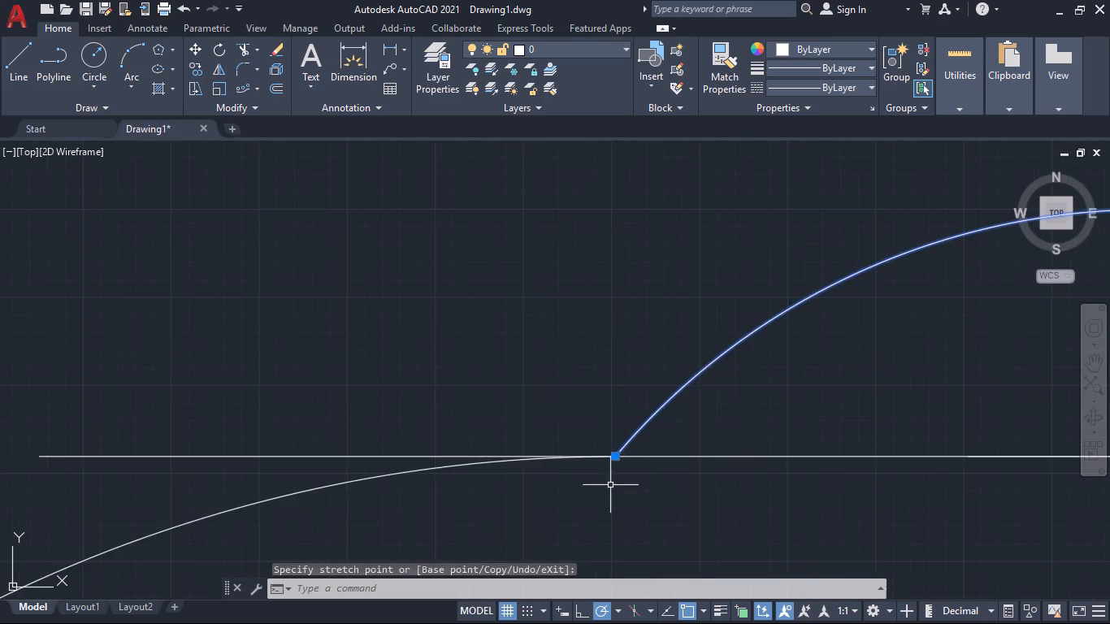
scroll(608, 490, down, 3)
middle_drag(600, 511, 401, 360)
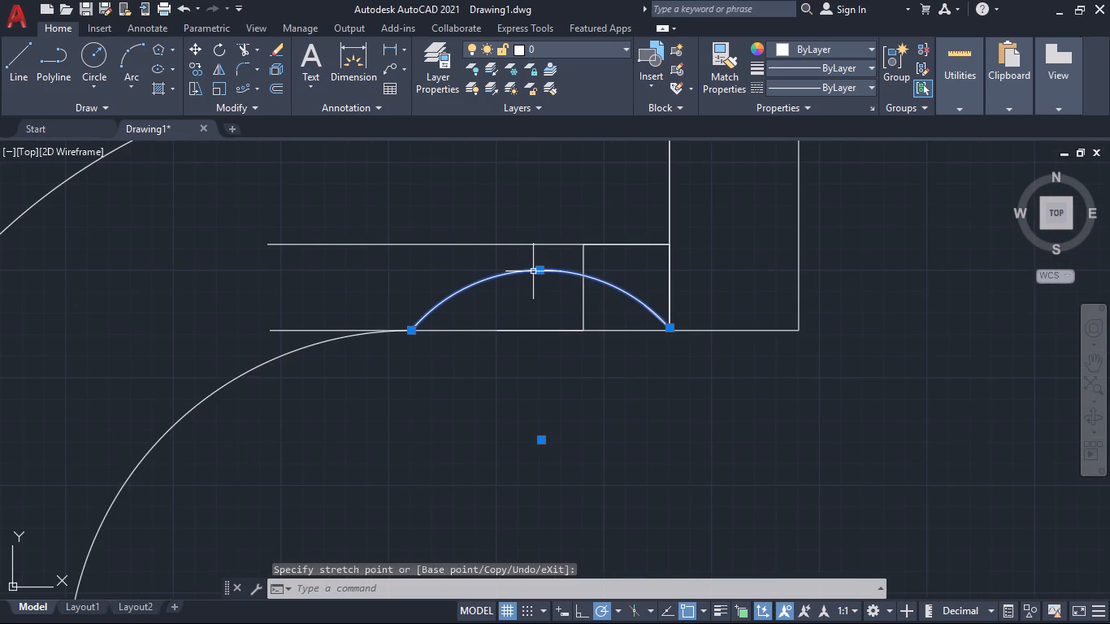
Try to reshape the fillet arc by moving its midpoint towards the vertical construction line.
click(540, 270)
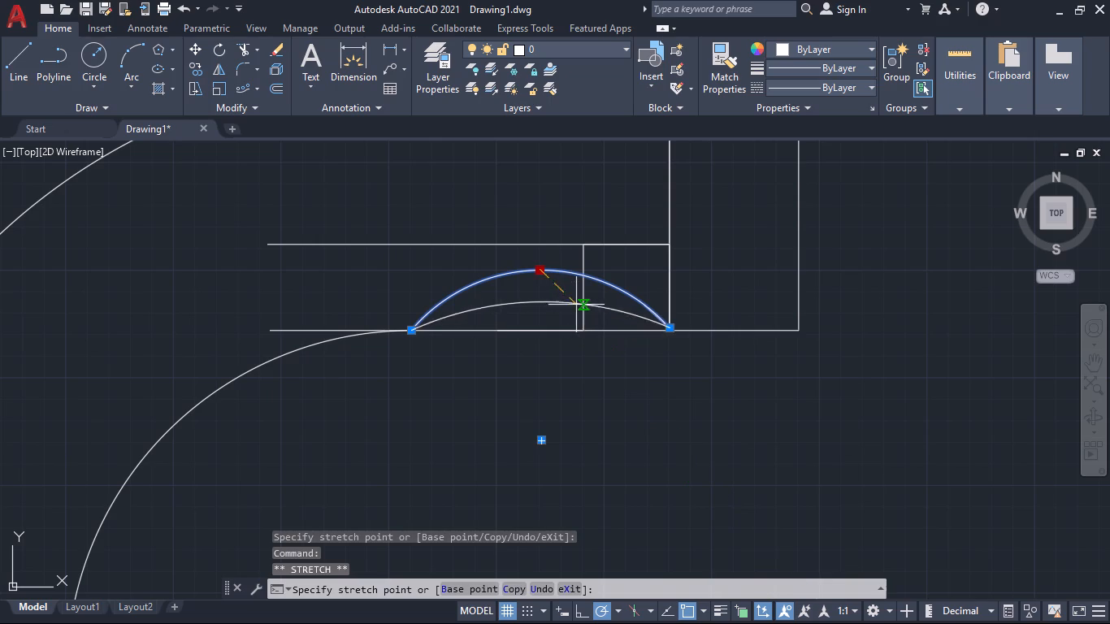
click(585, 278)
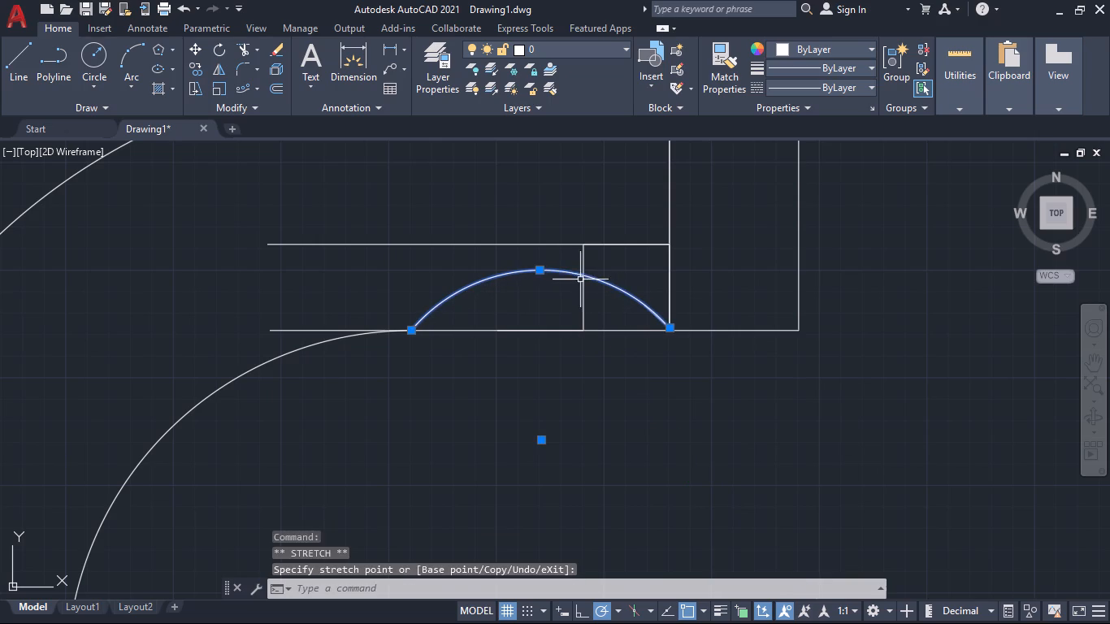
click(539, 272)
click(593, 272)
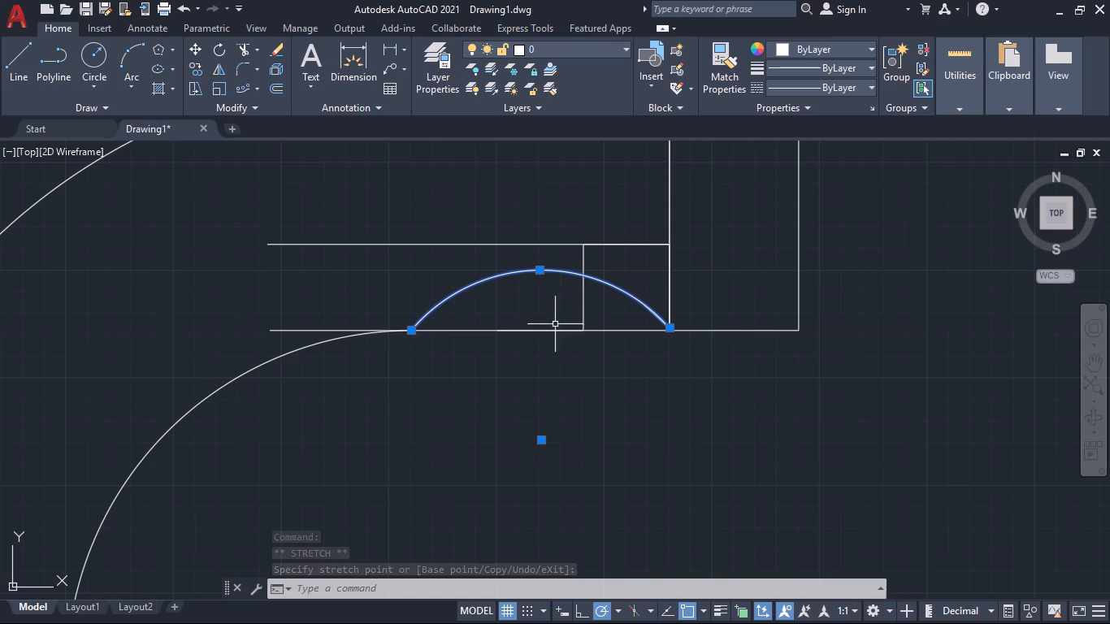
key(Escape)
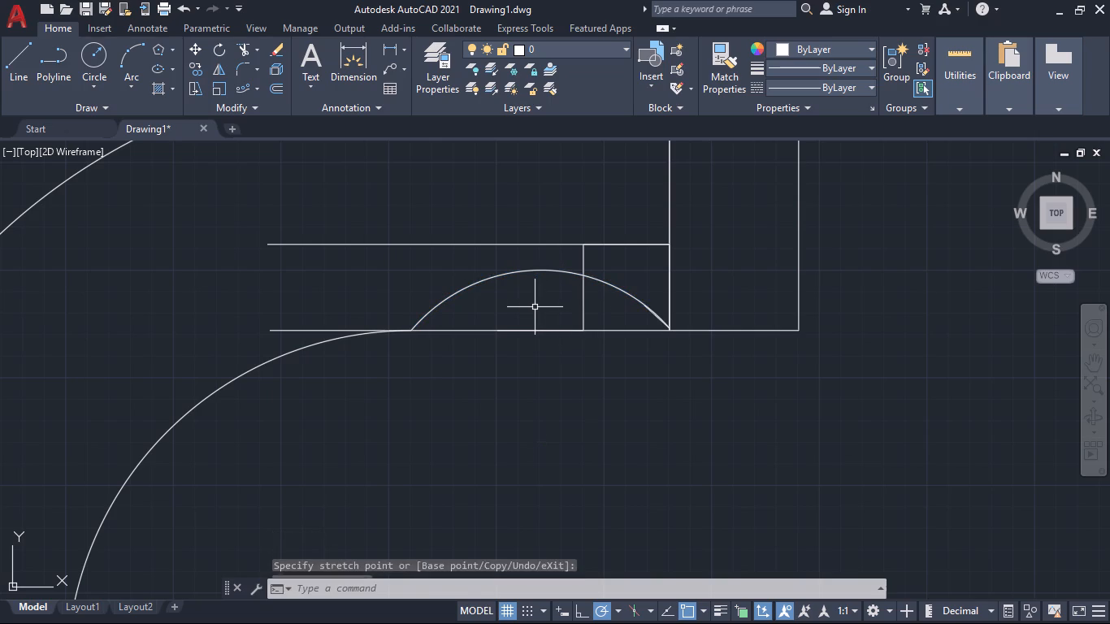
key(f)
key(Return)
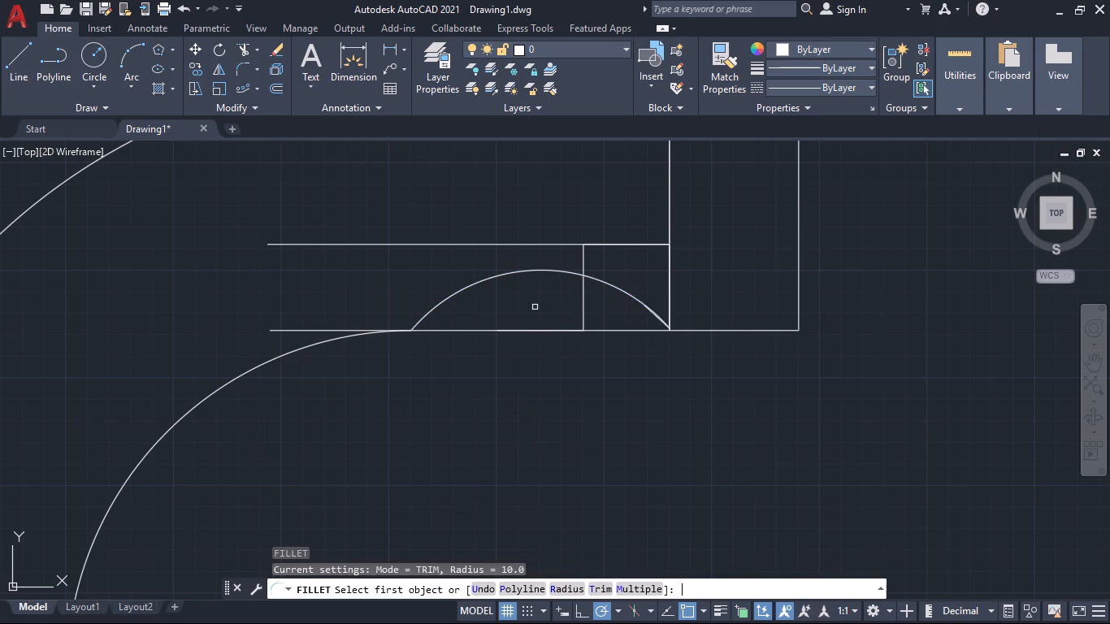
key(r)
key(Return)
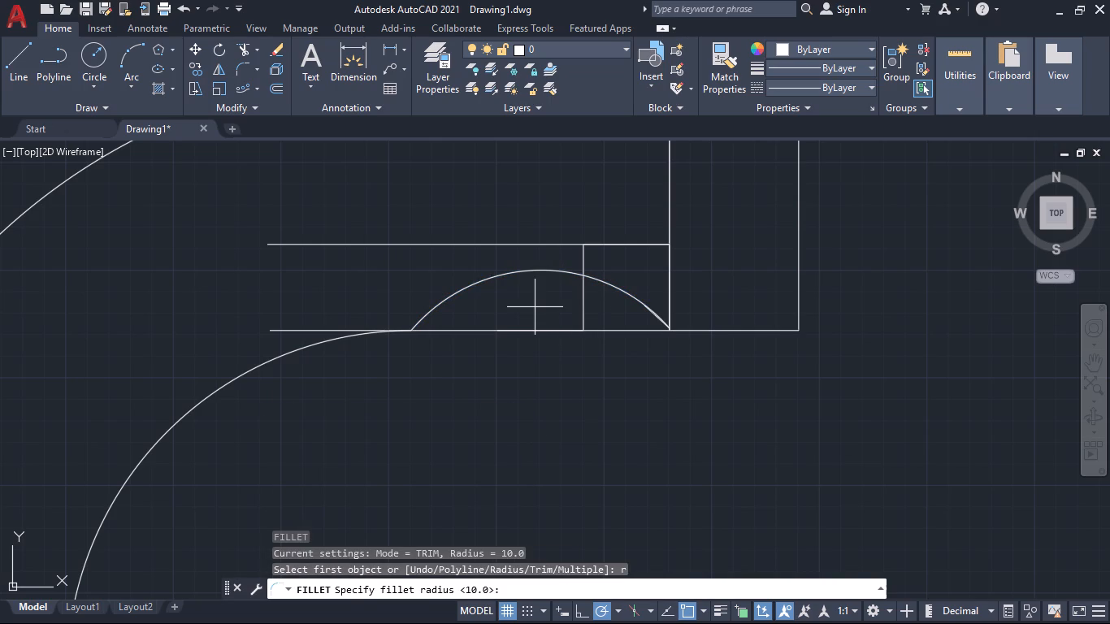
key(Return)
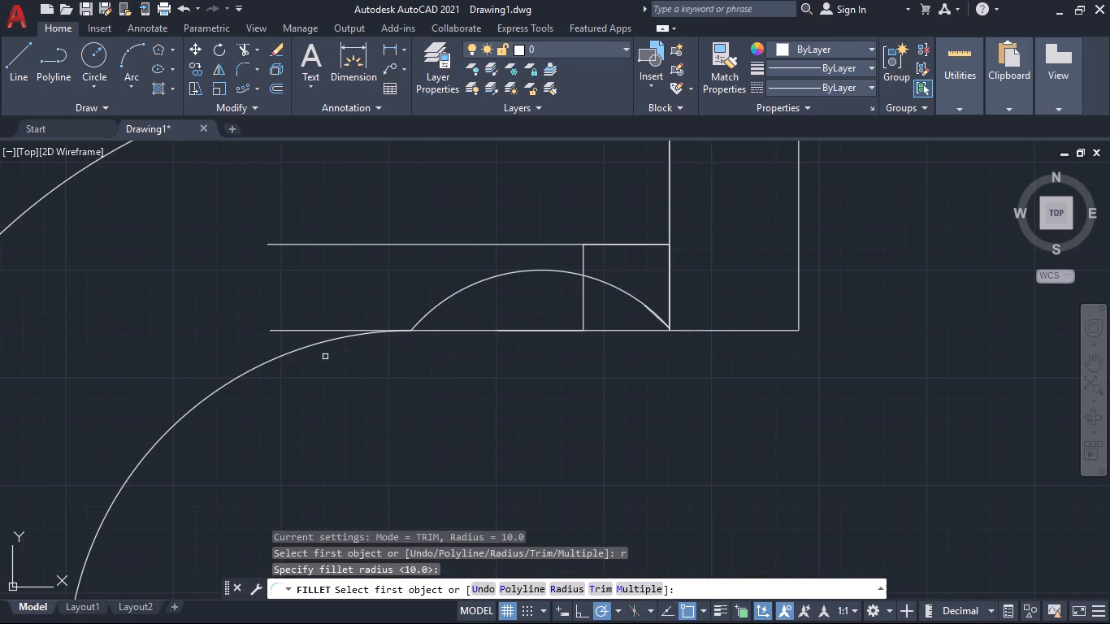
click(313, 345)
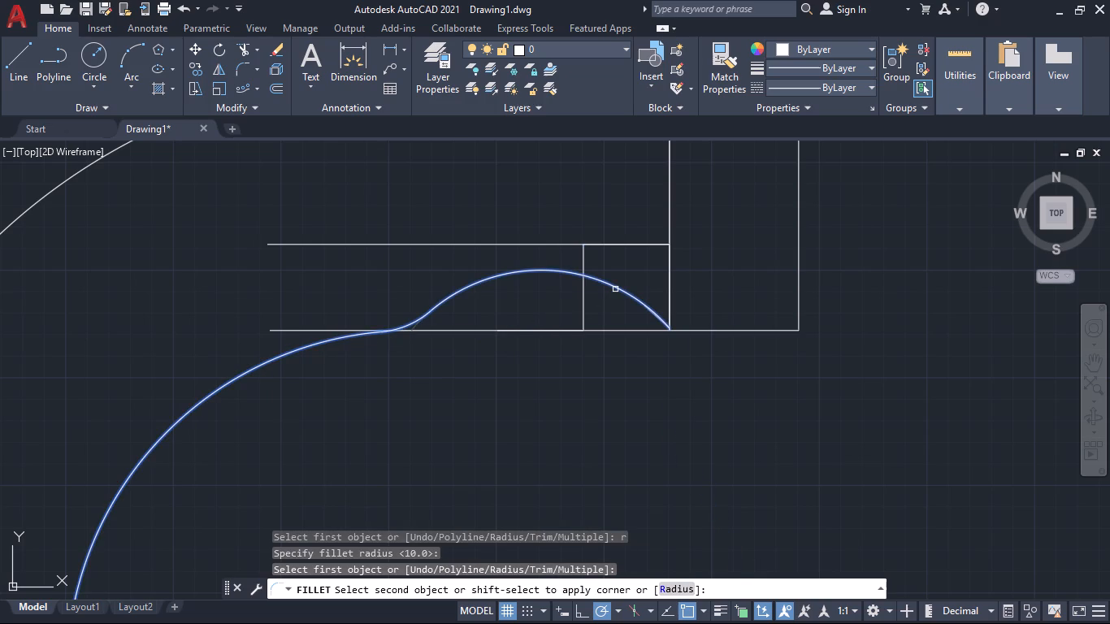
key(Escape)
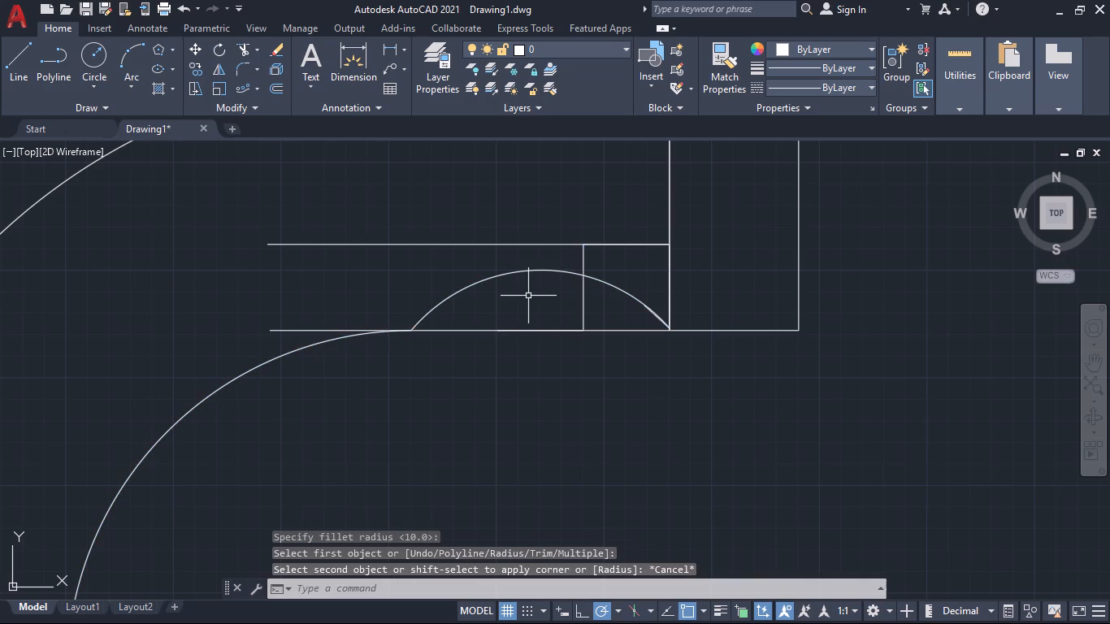
Trim the part of the fillet arc on the bend side of the vertical construction line.
text(tr)
key(Return)
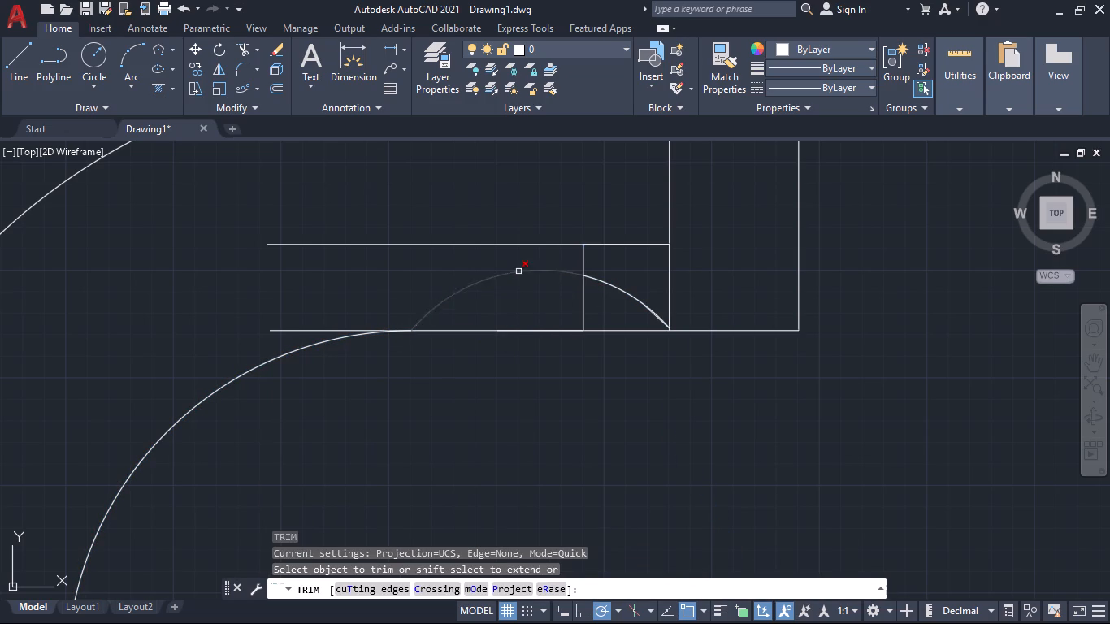
click(518, 271)
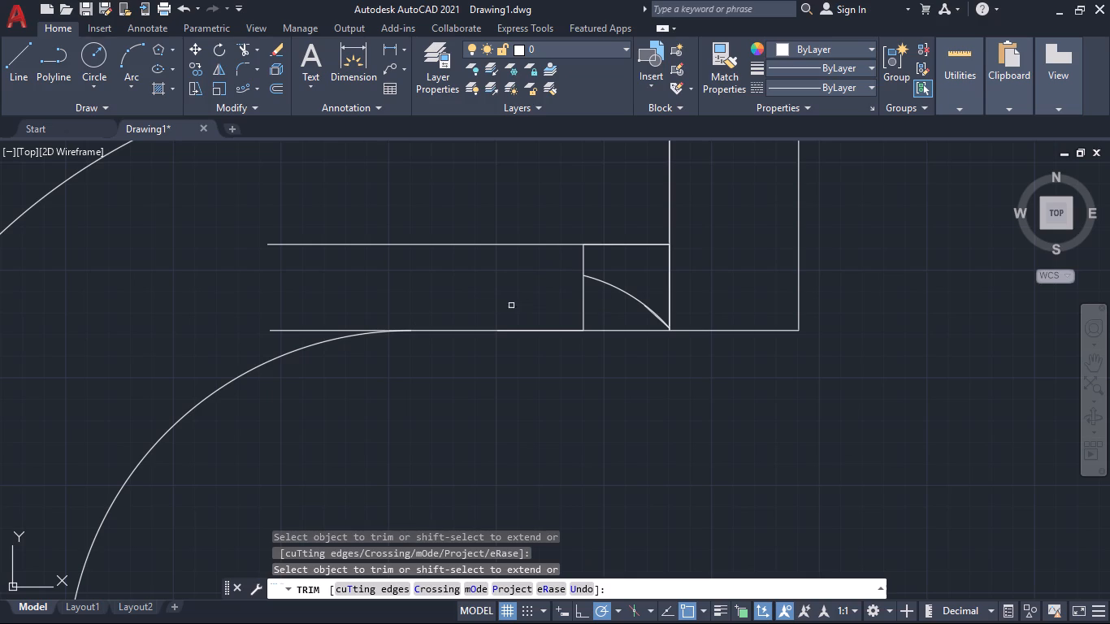
key(Escape)
Stretch the free end of the trimmed fillet arc down to the midpoint of the vertical construction line.
scroll(474, 329, down, 3)
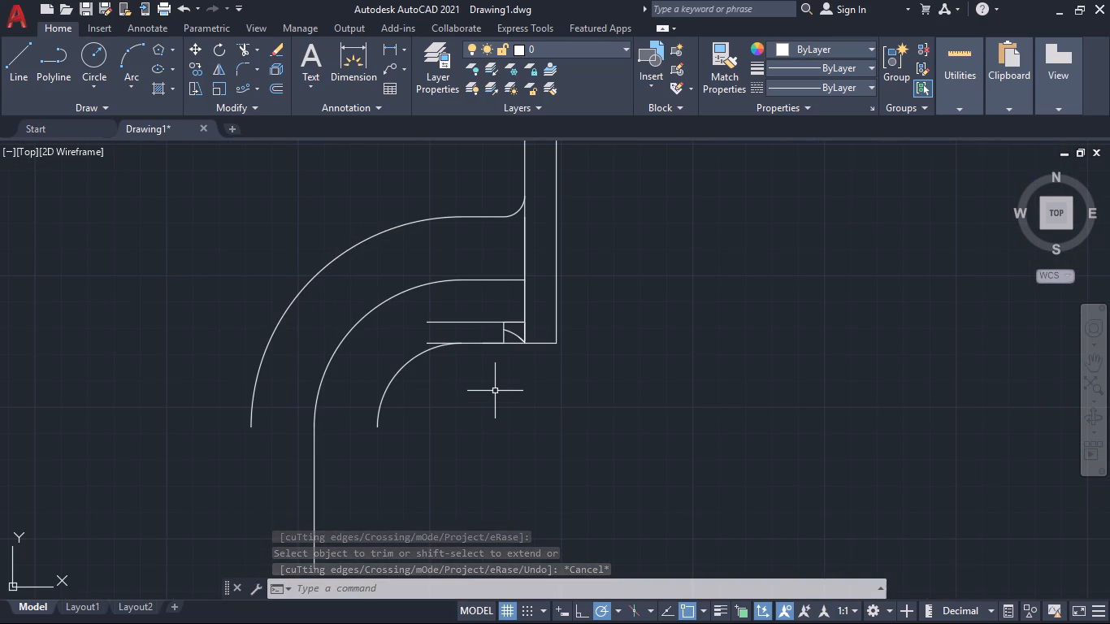
click(514, 335)
scroll(500, 336, up, 4)
click(513, 288)
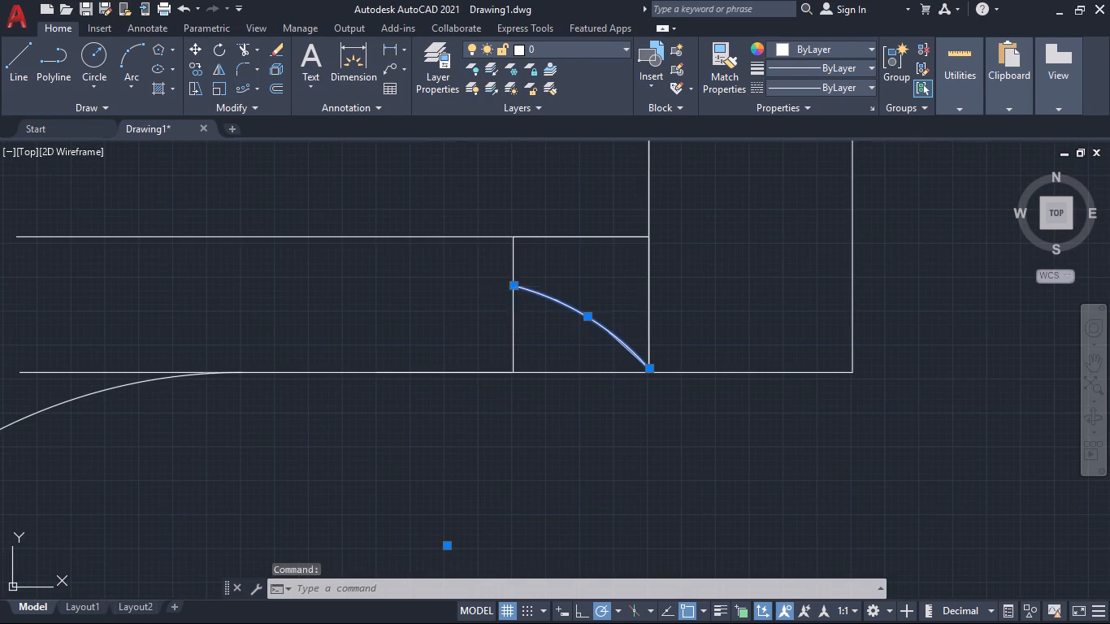
click(514, 304)
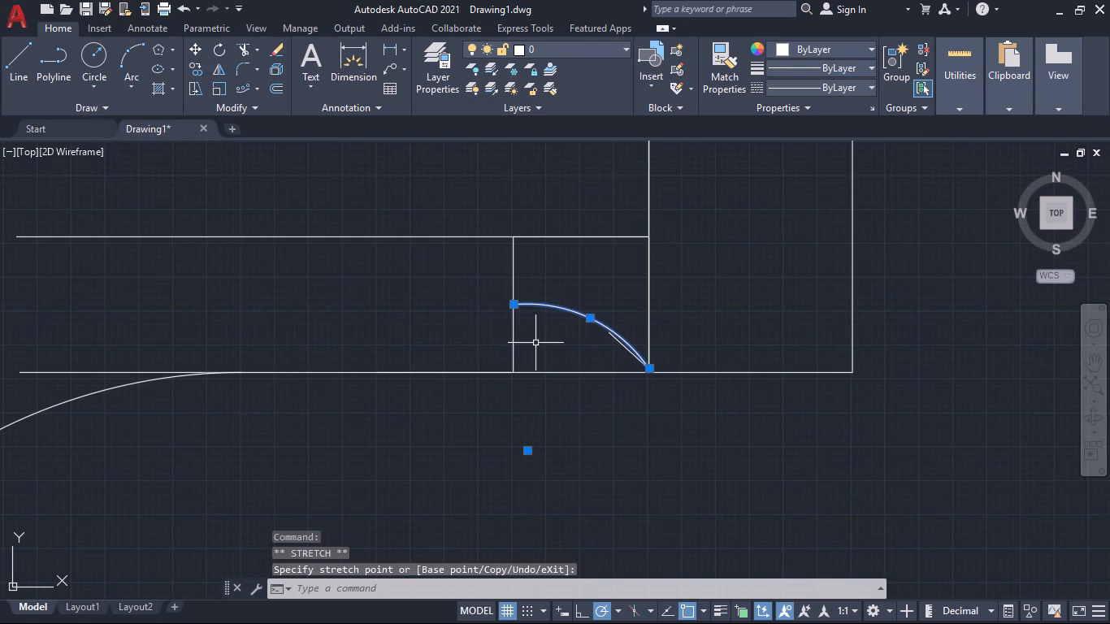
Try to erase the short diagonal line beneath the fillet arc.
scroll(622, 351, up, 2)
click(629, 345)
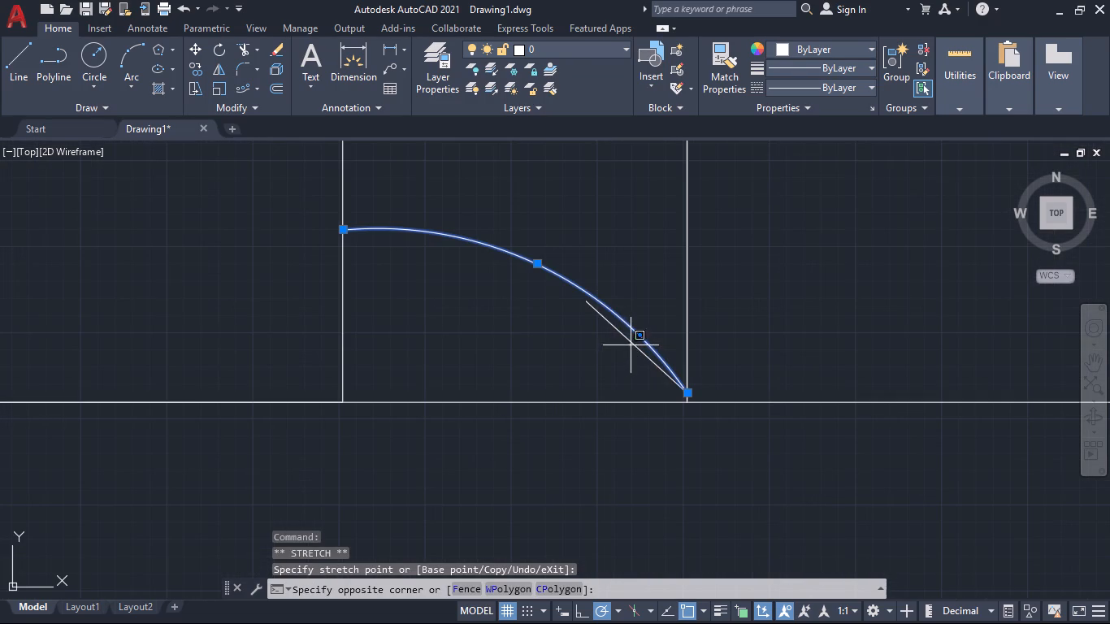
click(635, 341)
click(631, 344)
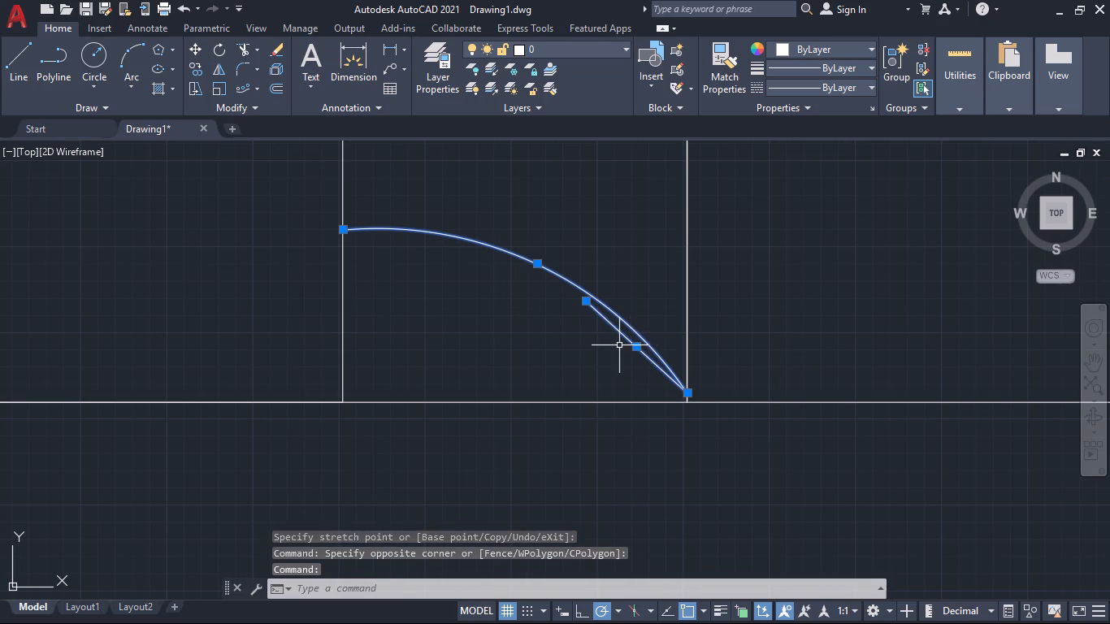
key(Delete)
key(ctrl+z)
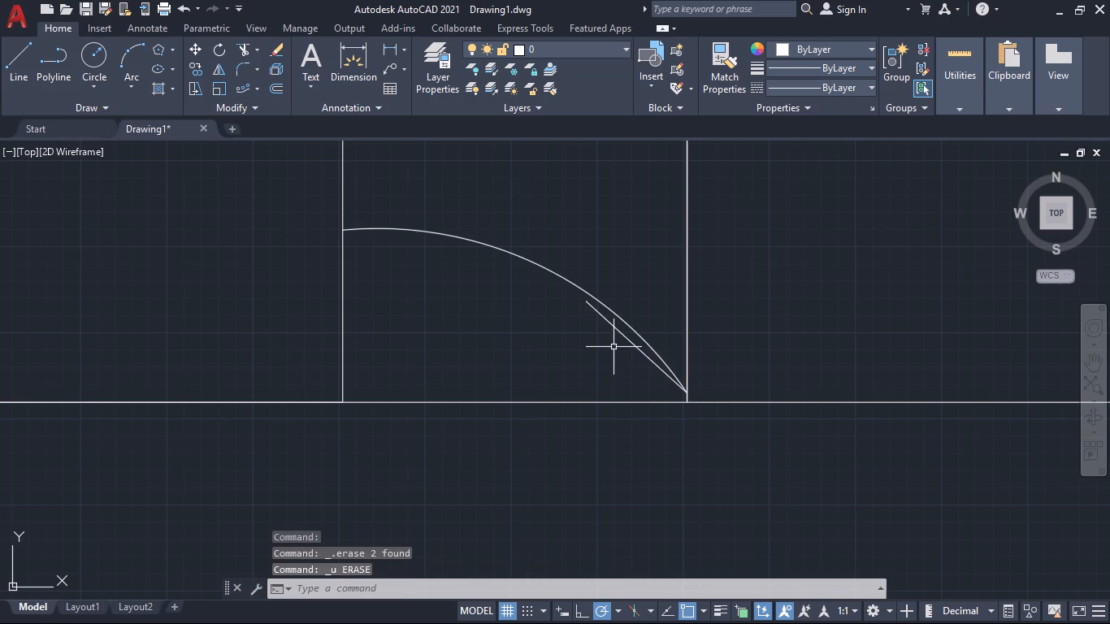
Erase only the short diagonal line beneath the fillet arc, keeping the arc.
scroll(642, 370, up, 3)
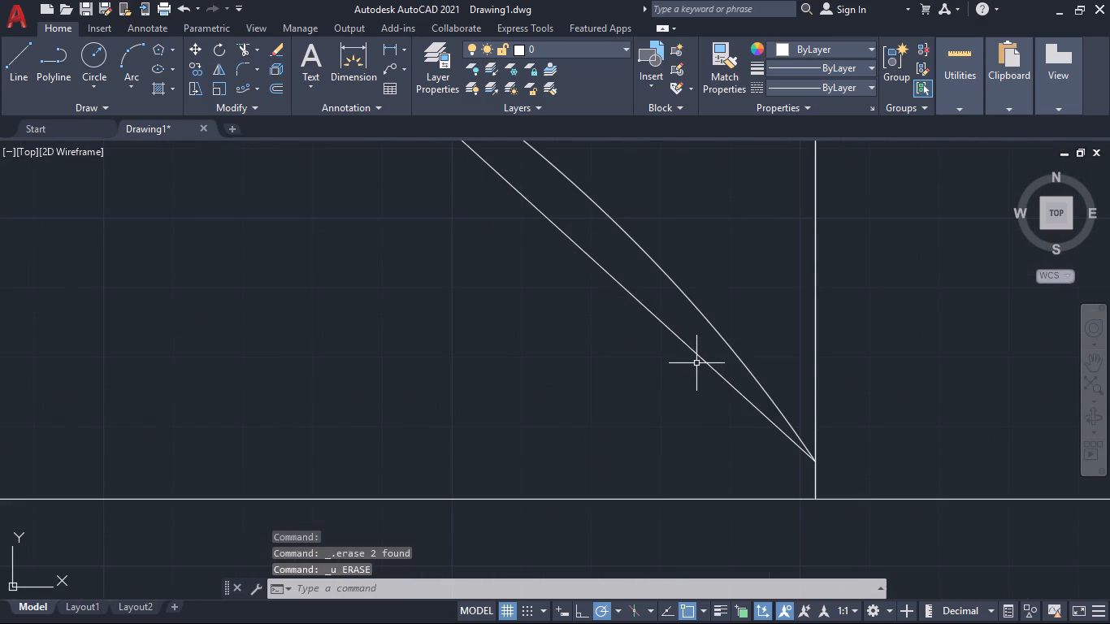
click(699, 357)
scroll(670, 379, down, 3)
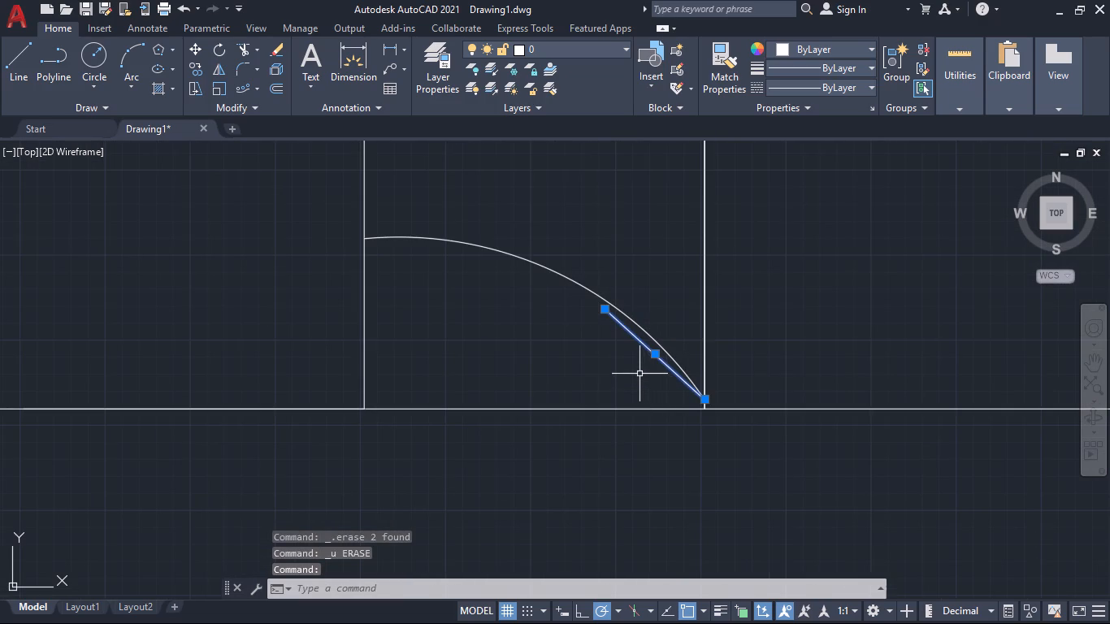
key(Delete)
Trim away the upper horizontal construction line and the part of the vertical construction line above the fillet arc.
scroll(610, 362, down, 1)
middle_drag(548, 341, 619, 370)
scroll(619, 370, down, 2)
middle_drag(609, 371, 616, 381)
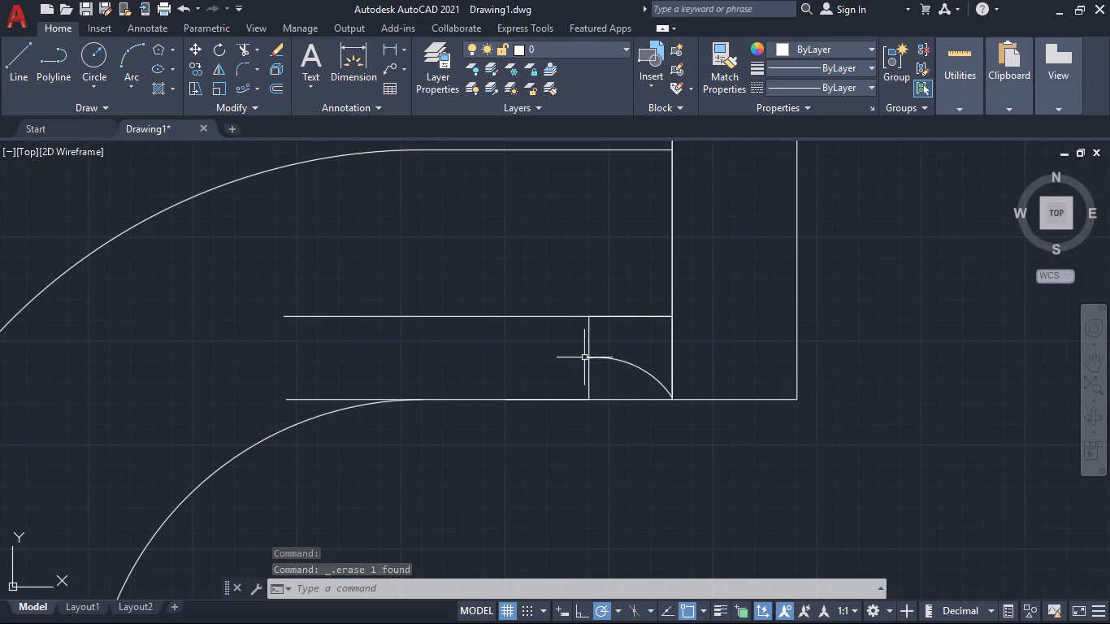
text(tr)
key(Return)
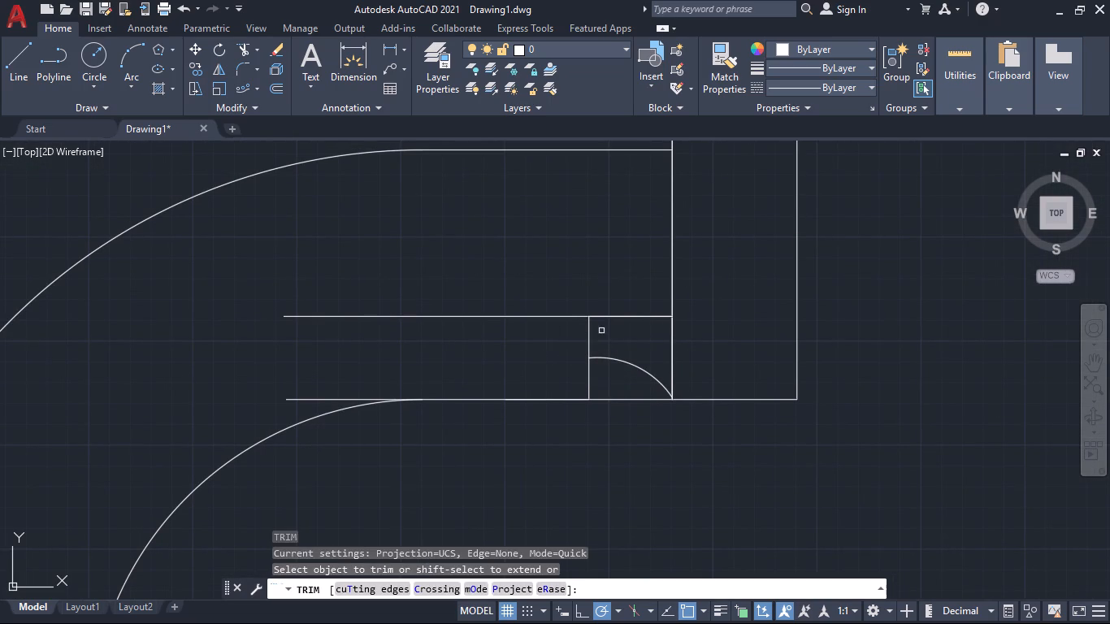
click(634, 301)
click(571, 352)
click(552, 330)
click(543, 306)
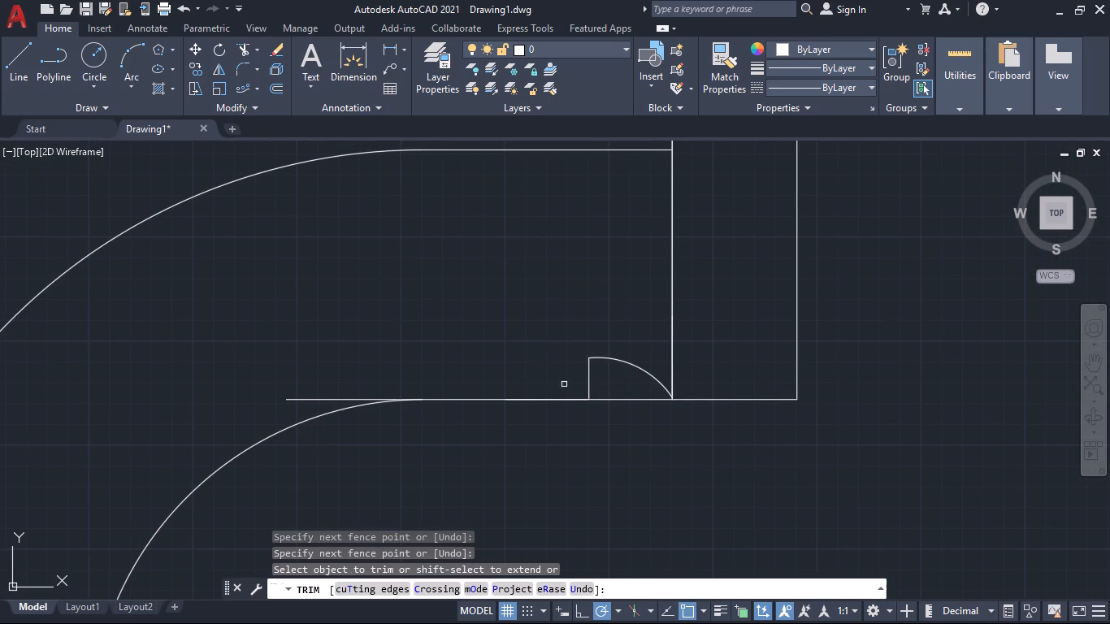
Trim away the rest of the vertical construction line and the lower horizontal lines between the flange and the inner bend arc.
click(622, 395)
click(649, 422)
click(590, 377)
click(535, 383)
click(584, 438)
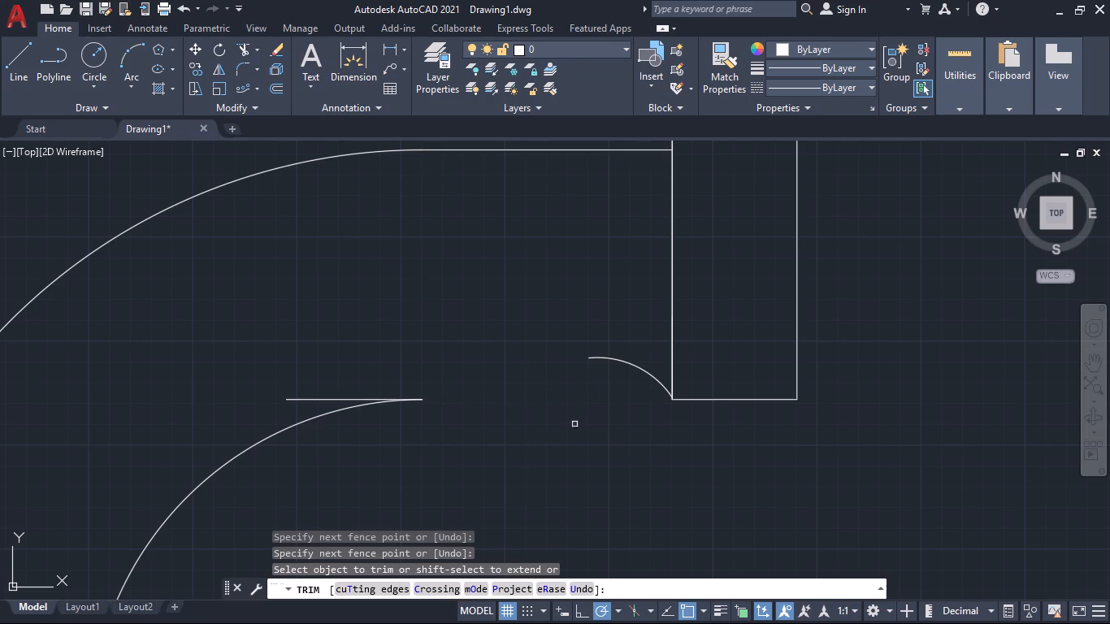
click(329, 400)
scroll(457, 399, up, 3)
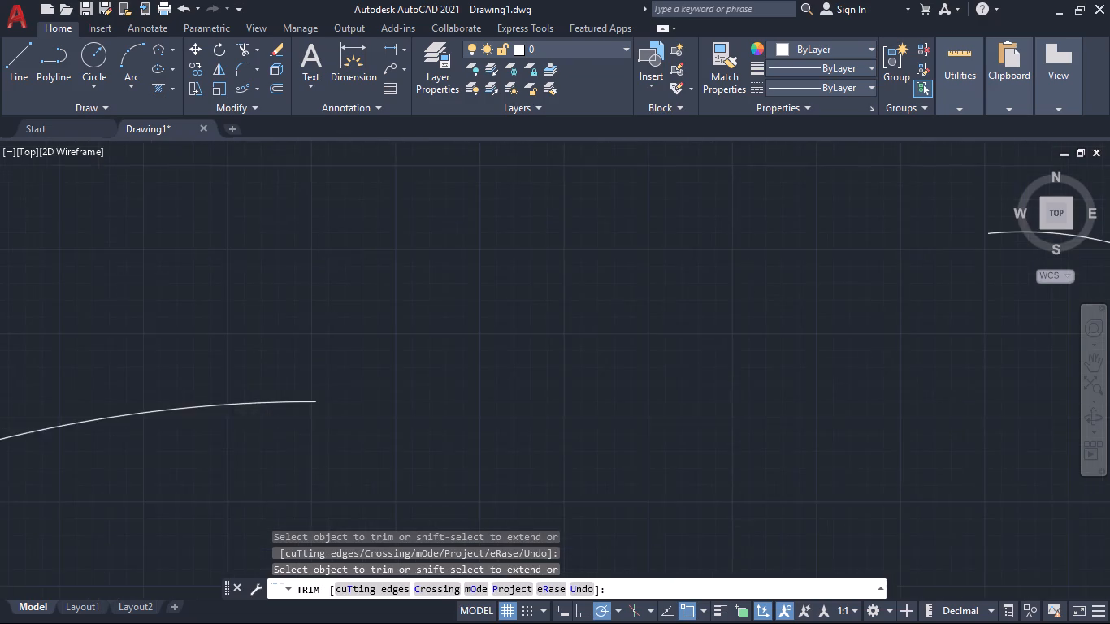
Draw a horizontal line about 3 units long from the free end of the small flange fillet arc towards the bend.
scroll(447, 399, down, 4)
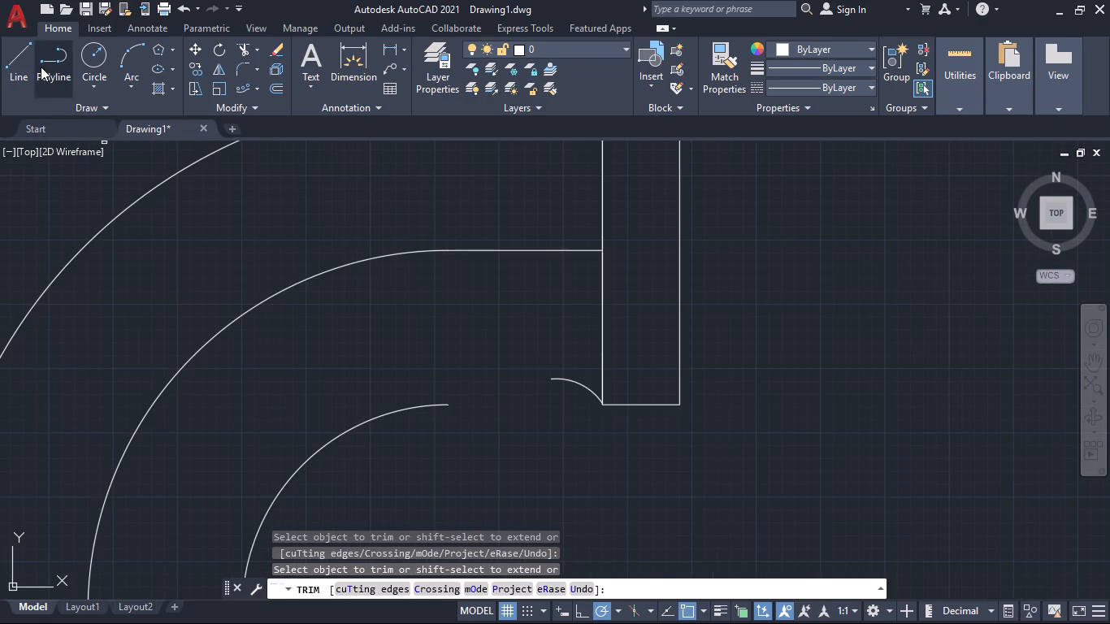
click(24, 58)
scroll(472, 428, down, 1)
scroll(506, 409, up, 1)
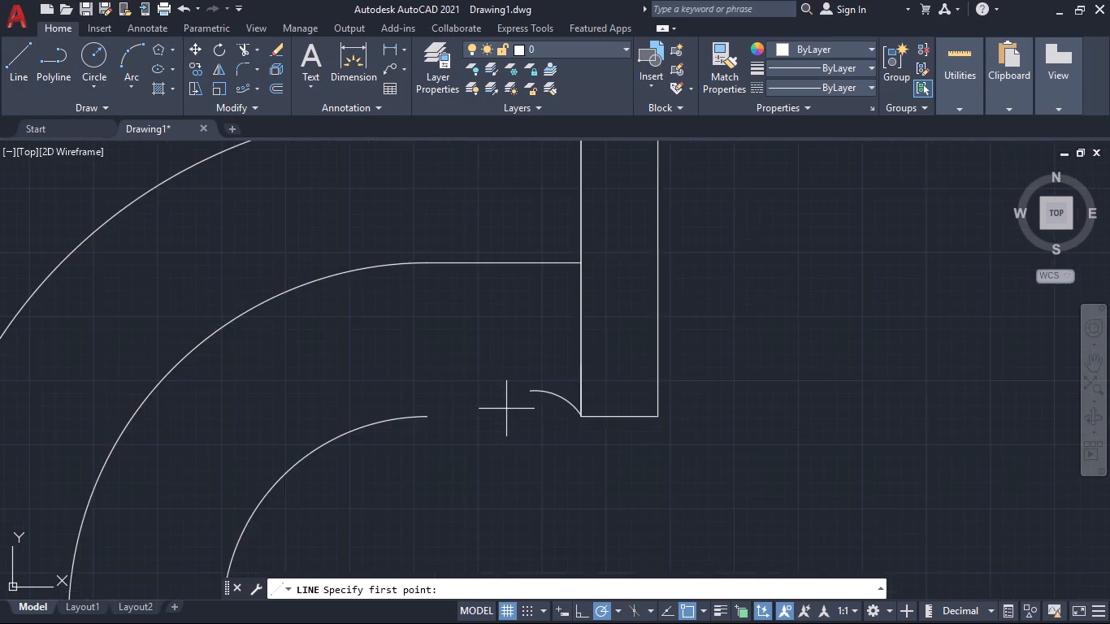
scroll(506, 409, up, 2)
click(564, 368)
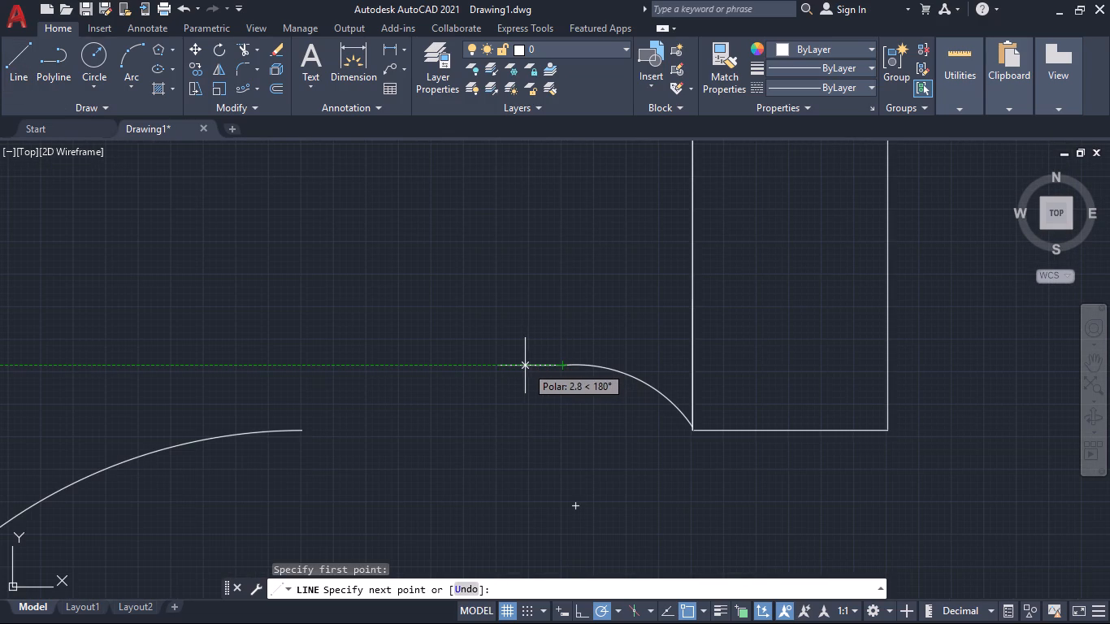
click(521, 366)
key(space)
scroll(555, 415, down, 1)
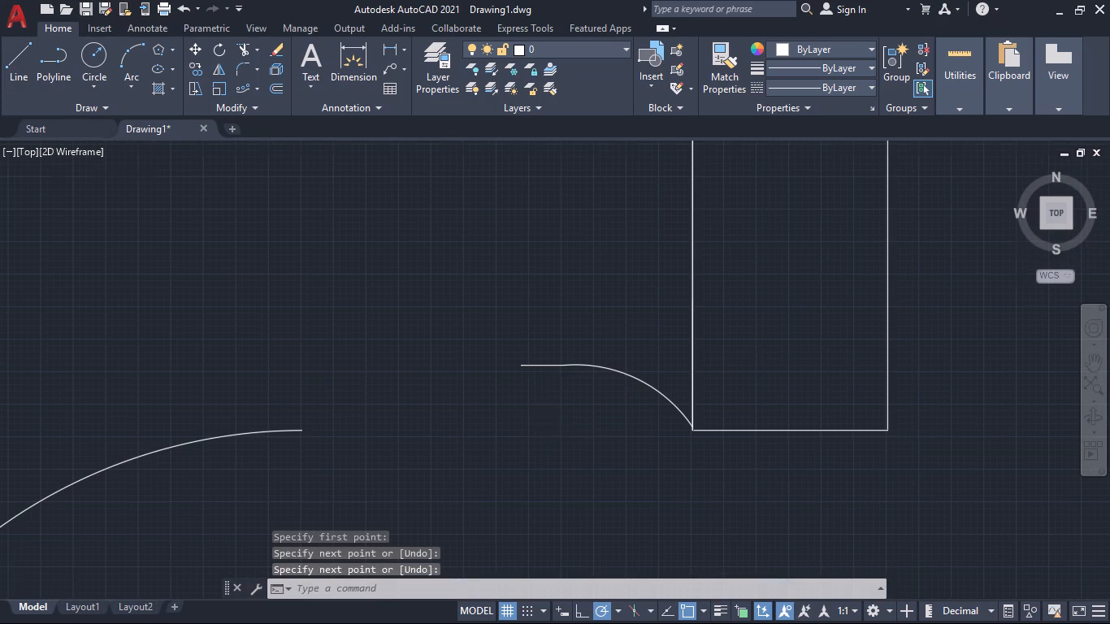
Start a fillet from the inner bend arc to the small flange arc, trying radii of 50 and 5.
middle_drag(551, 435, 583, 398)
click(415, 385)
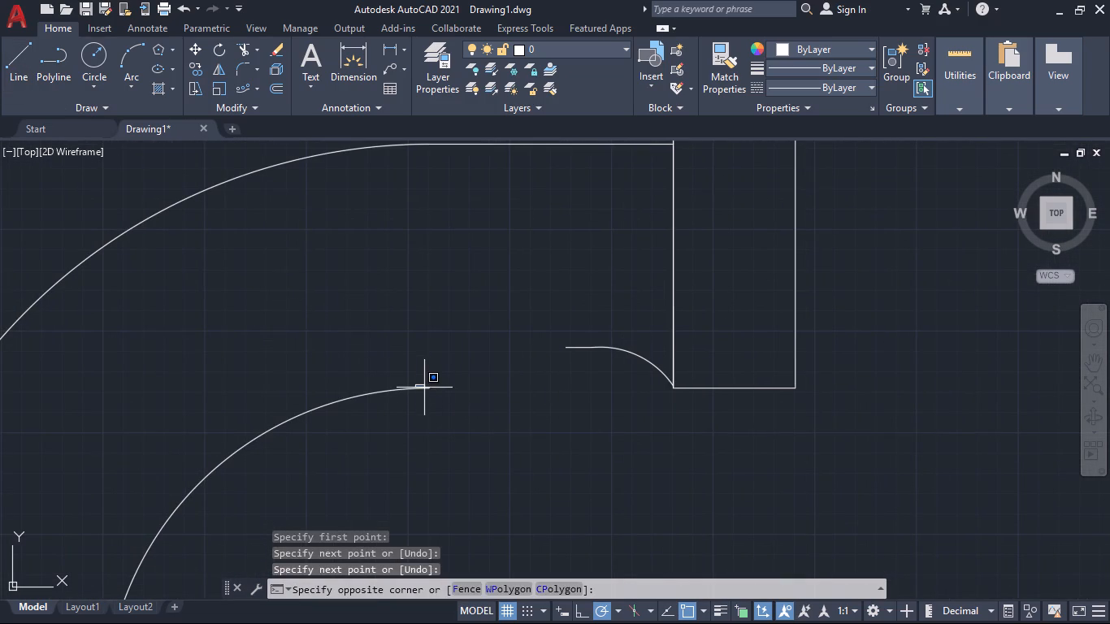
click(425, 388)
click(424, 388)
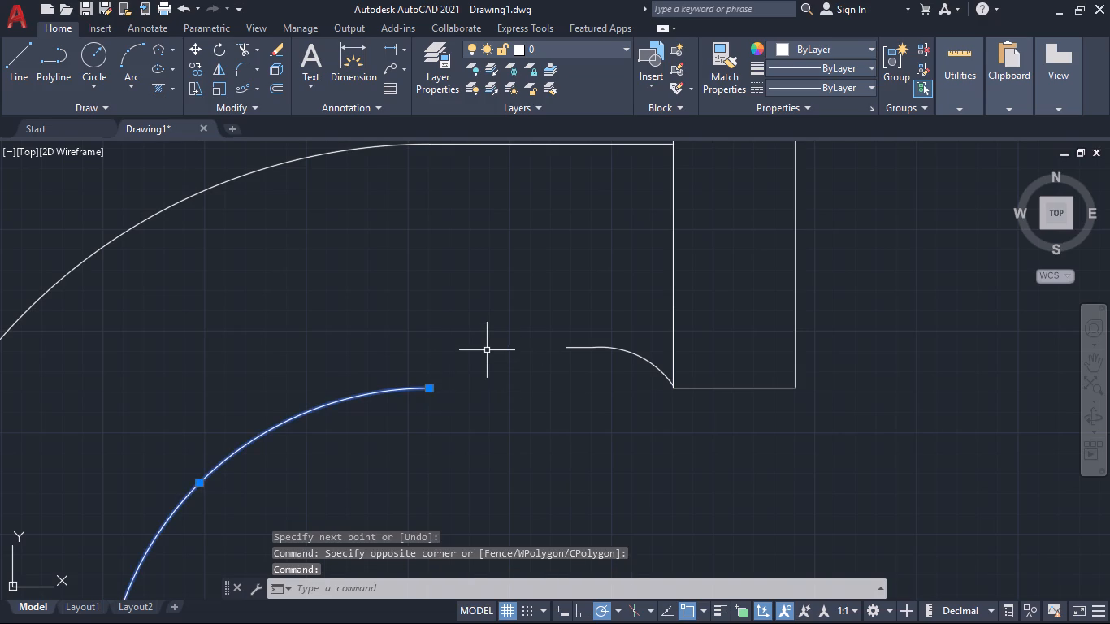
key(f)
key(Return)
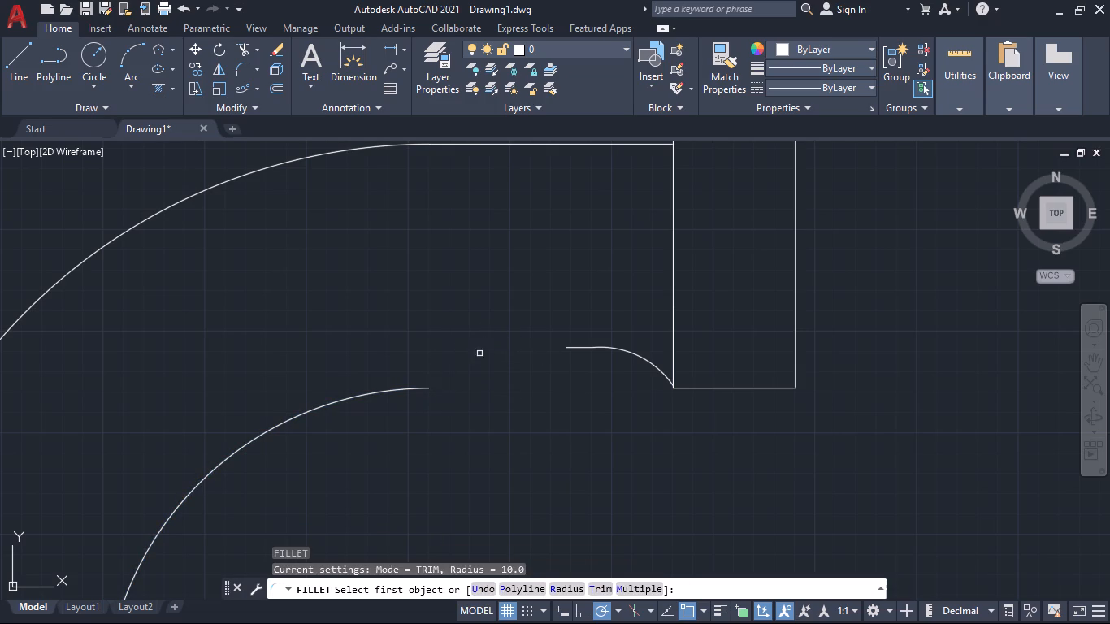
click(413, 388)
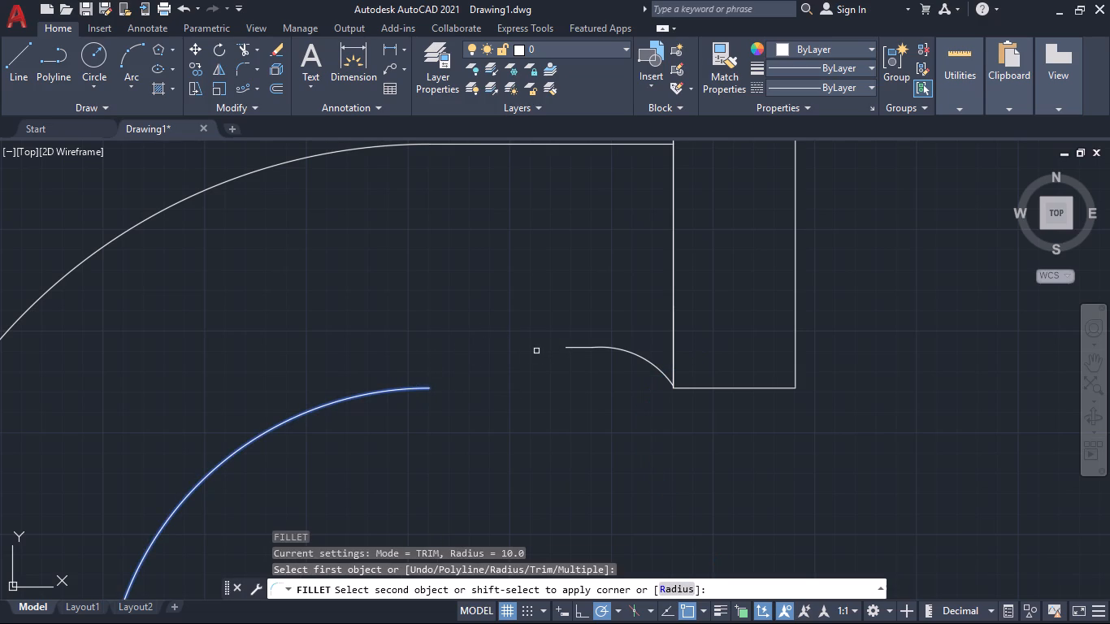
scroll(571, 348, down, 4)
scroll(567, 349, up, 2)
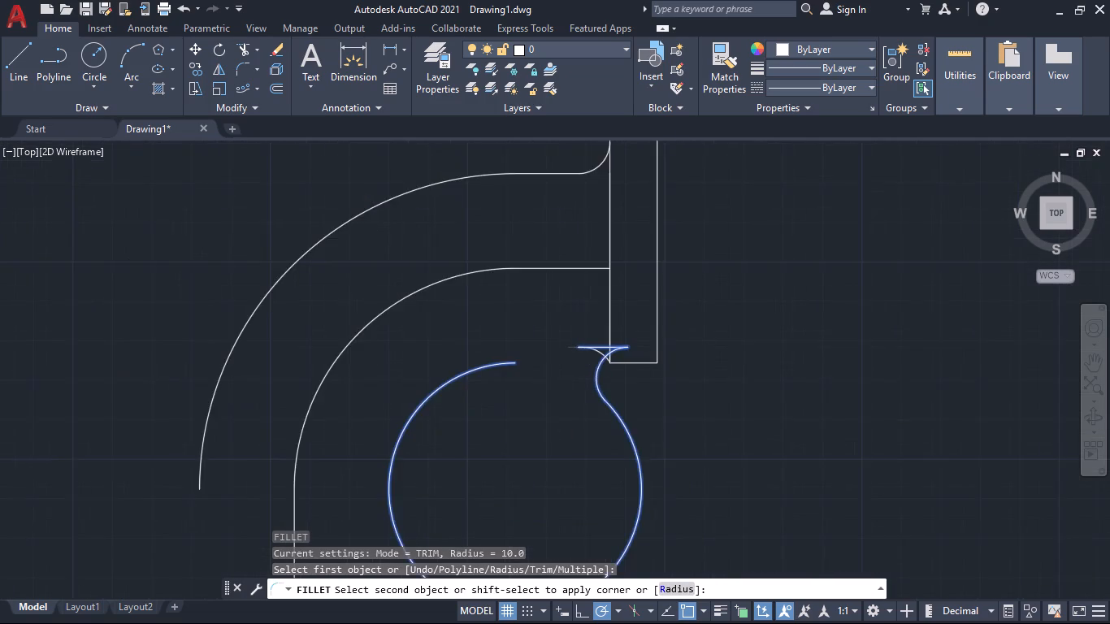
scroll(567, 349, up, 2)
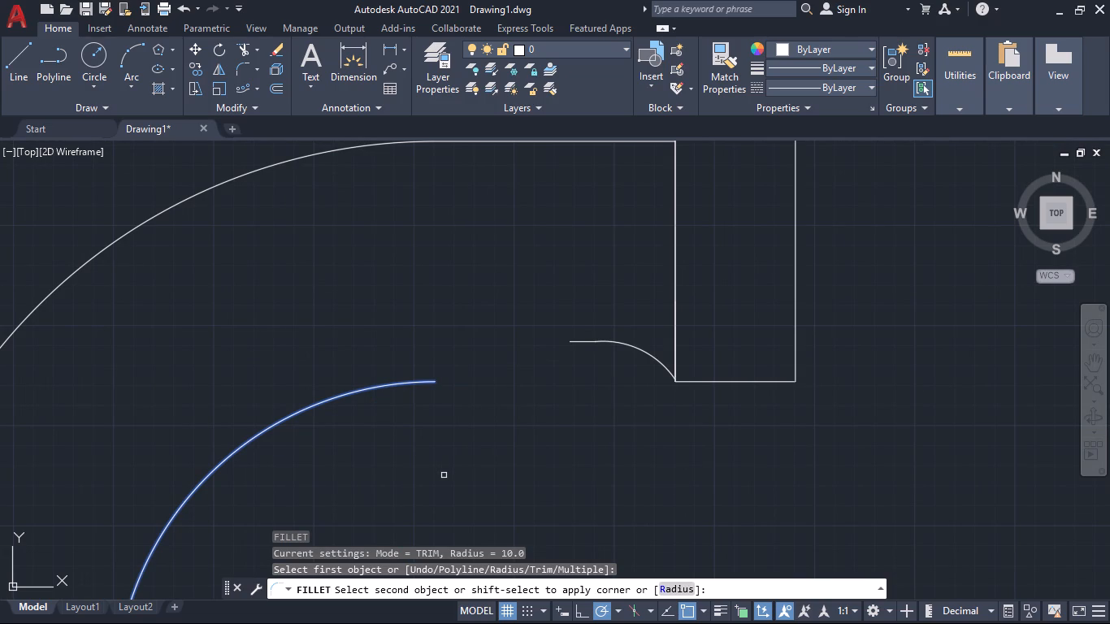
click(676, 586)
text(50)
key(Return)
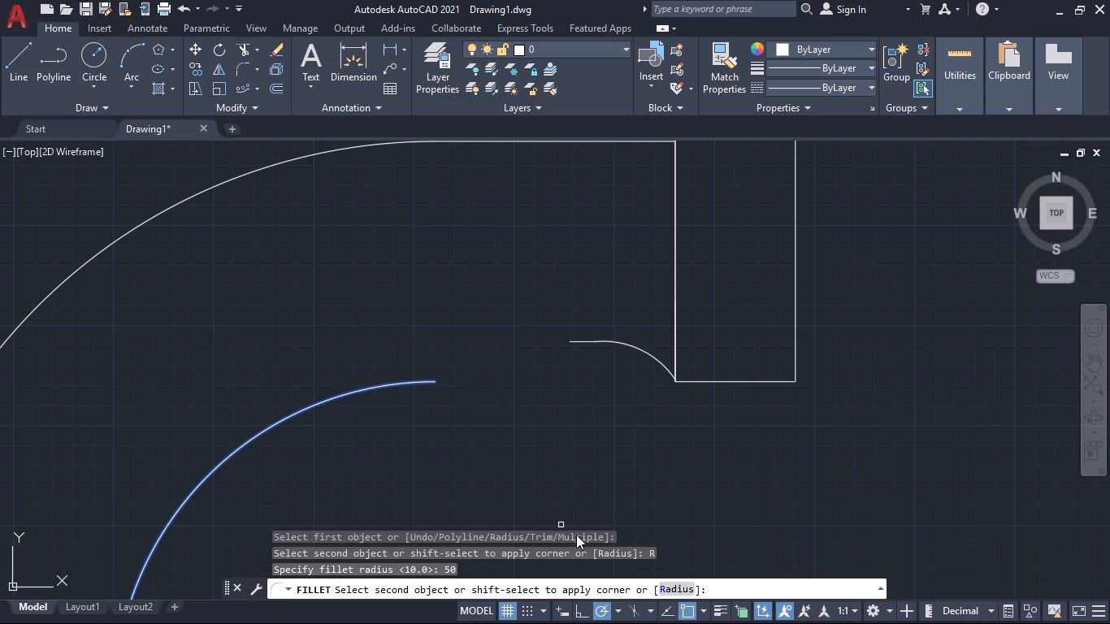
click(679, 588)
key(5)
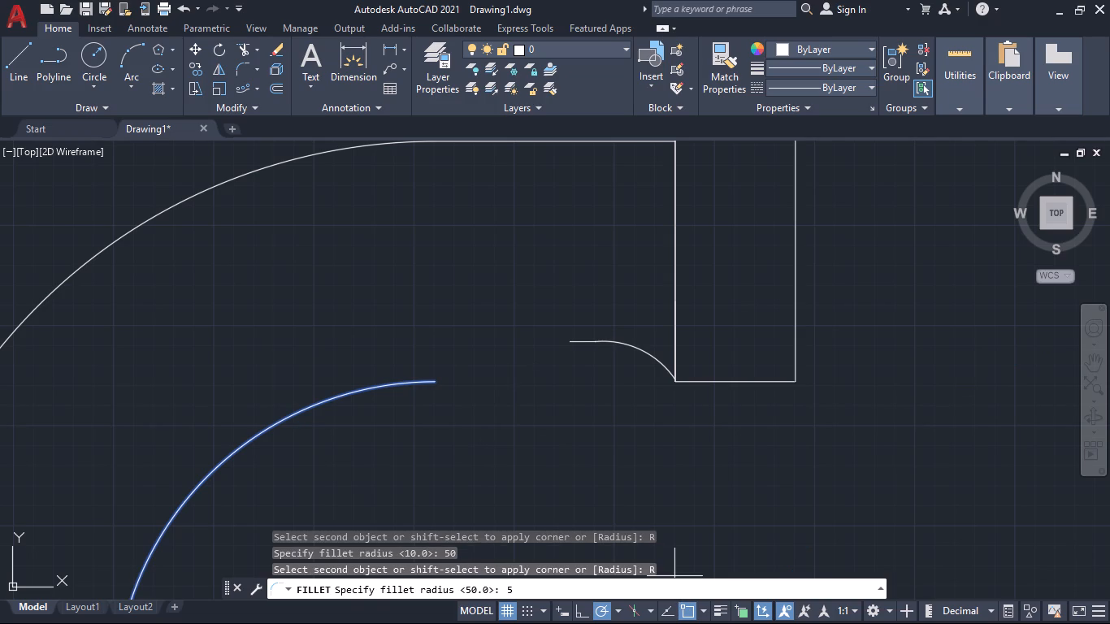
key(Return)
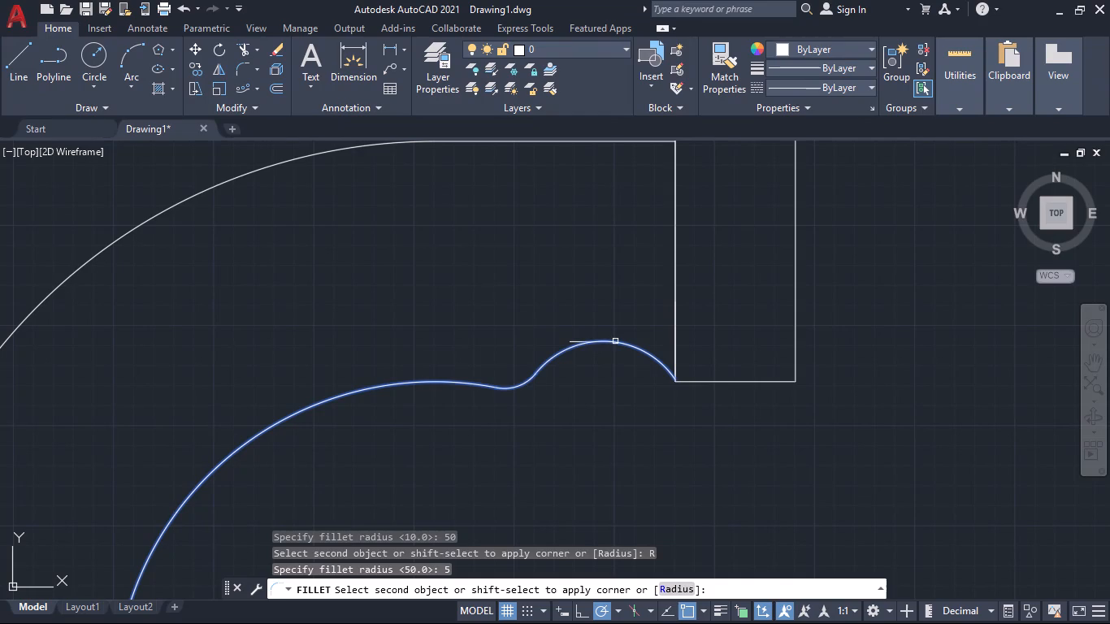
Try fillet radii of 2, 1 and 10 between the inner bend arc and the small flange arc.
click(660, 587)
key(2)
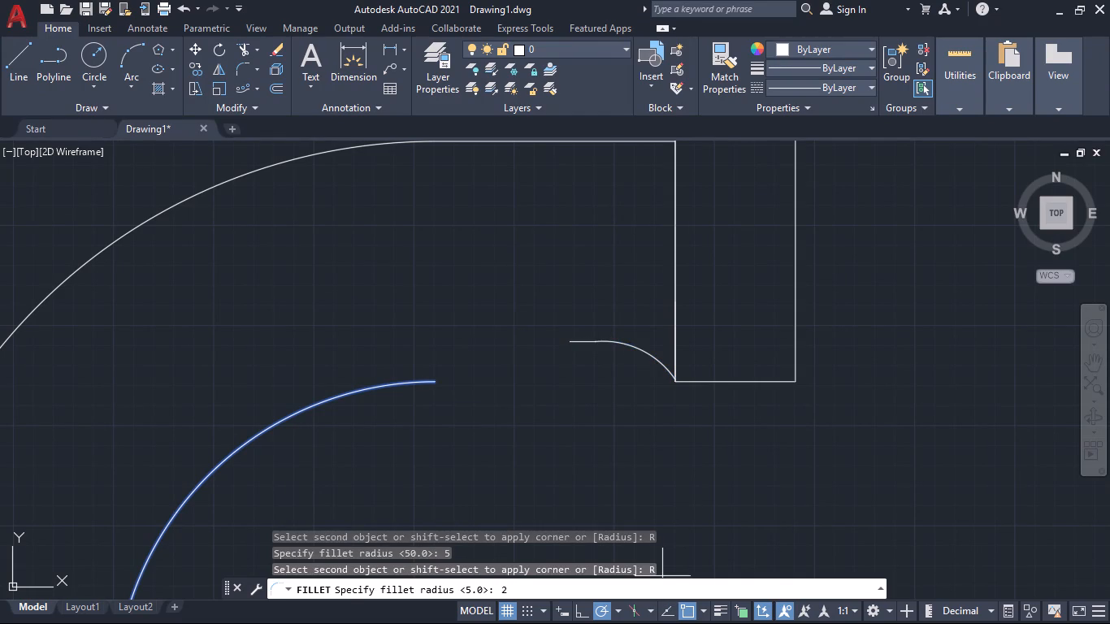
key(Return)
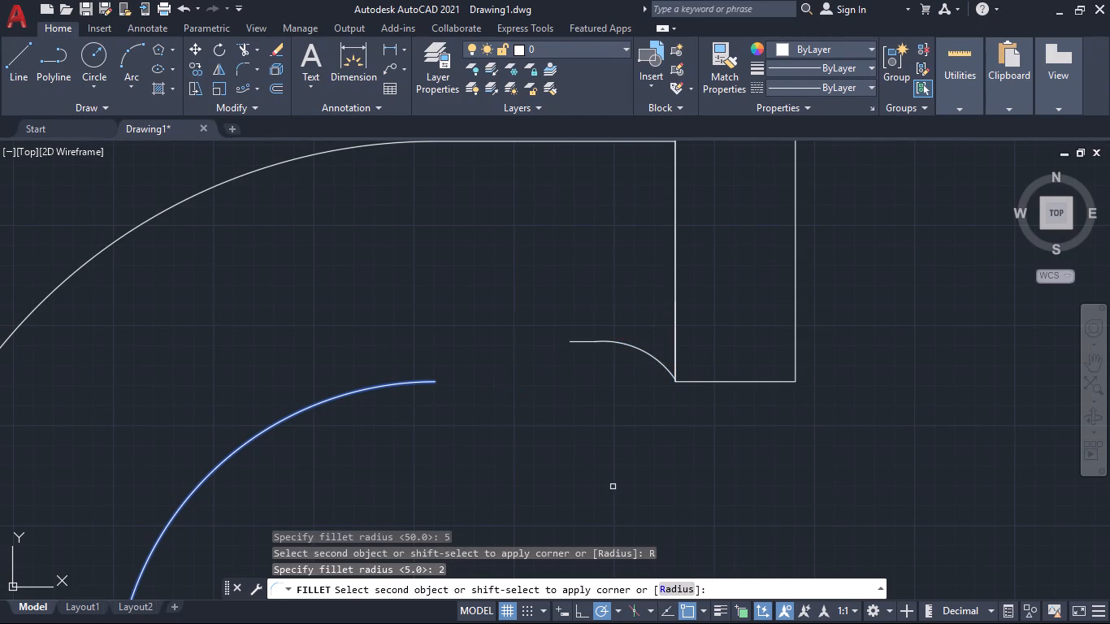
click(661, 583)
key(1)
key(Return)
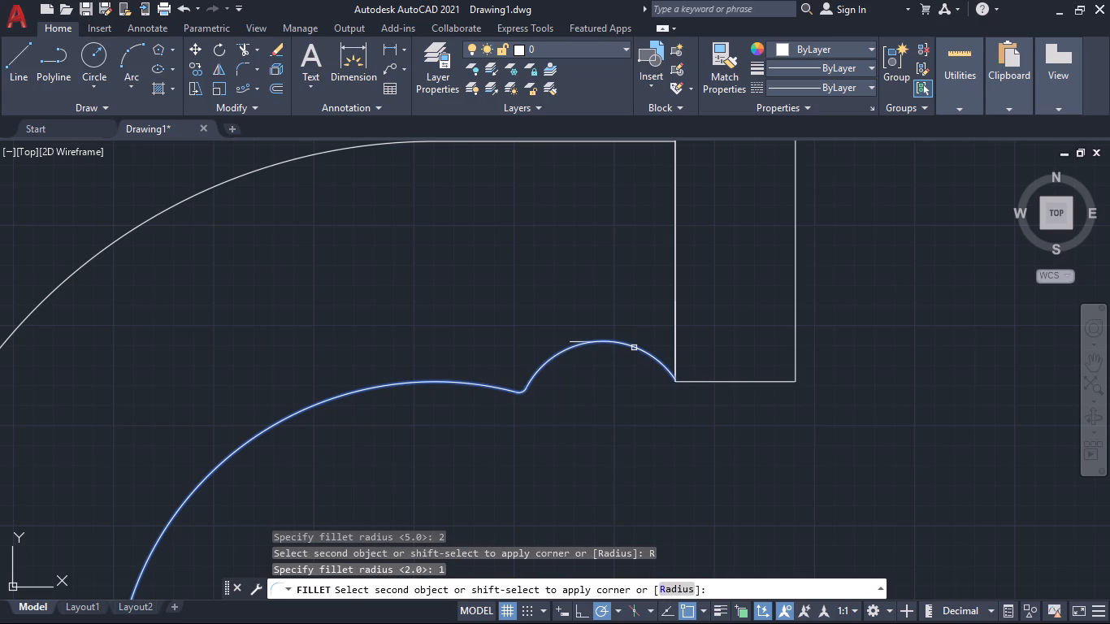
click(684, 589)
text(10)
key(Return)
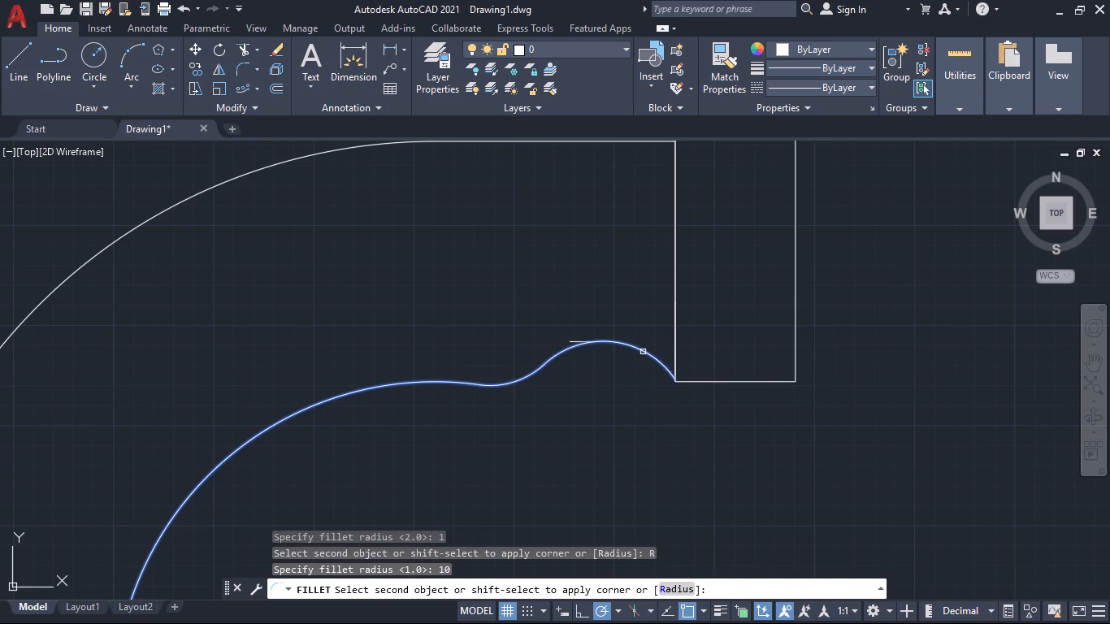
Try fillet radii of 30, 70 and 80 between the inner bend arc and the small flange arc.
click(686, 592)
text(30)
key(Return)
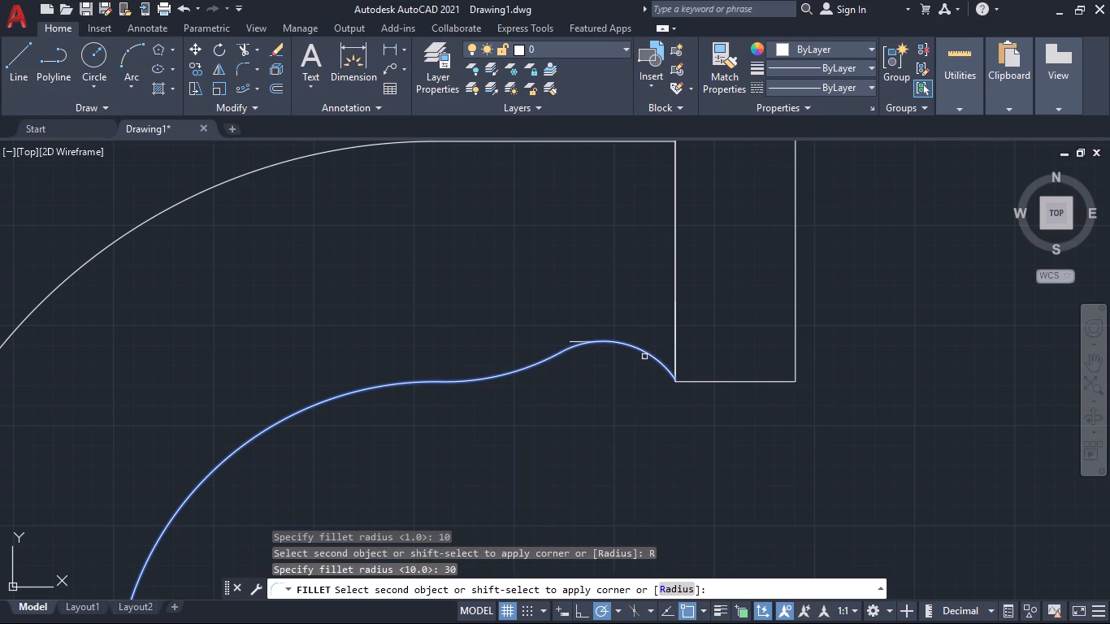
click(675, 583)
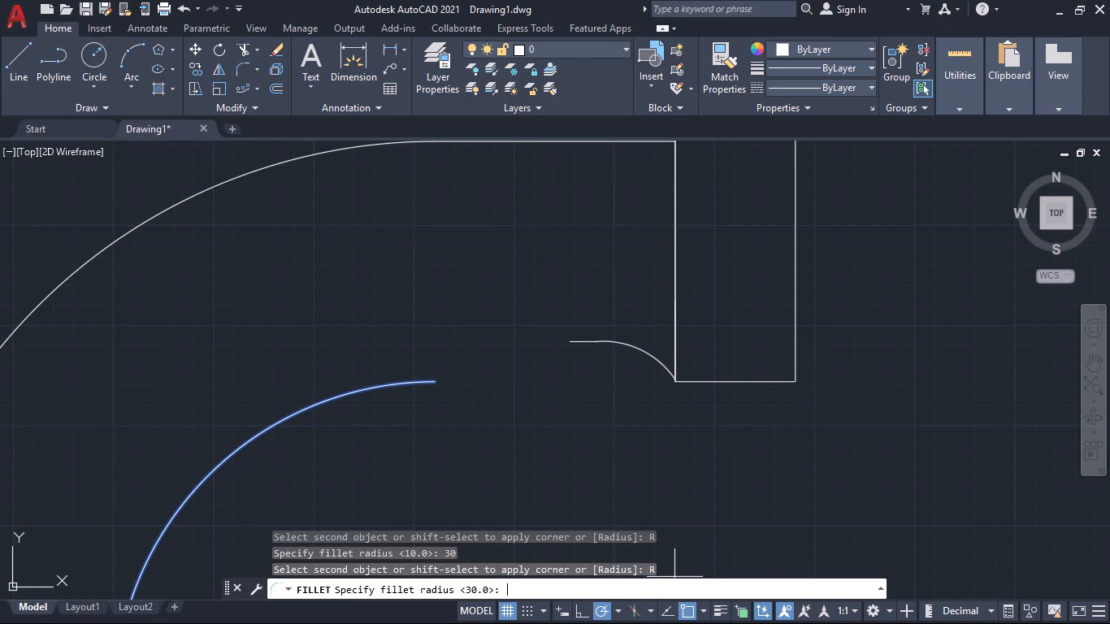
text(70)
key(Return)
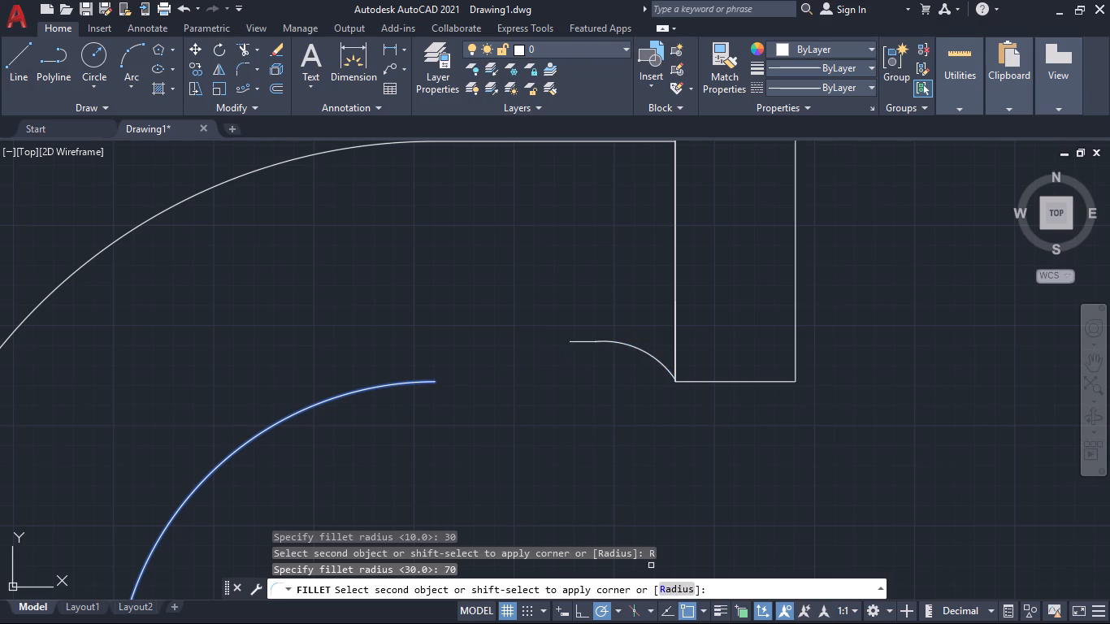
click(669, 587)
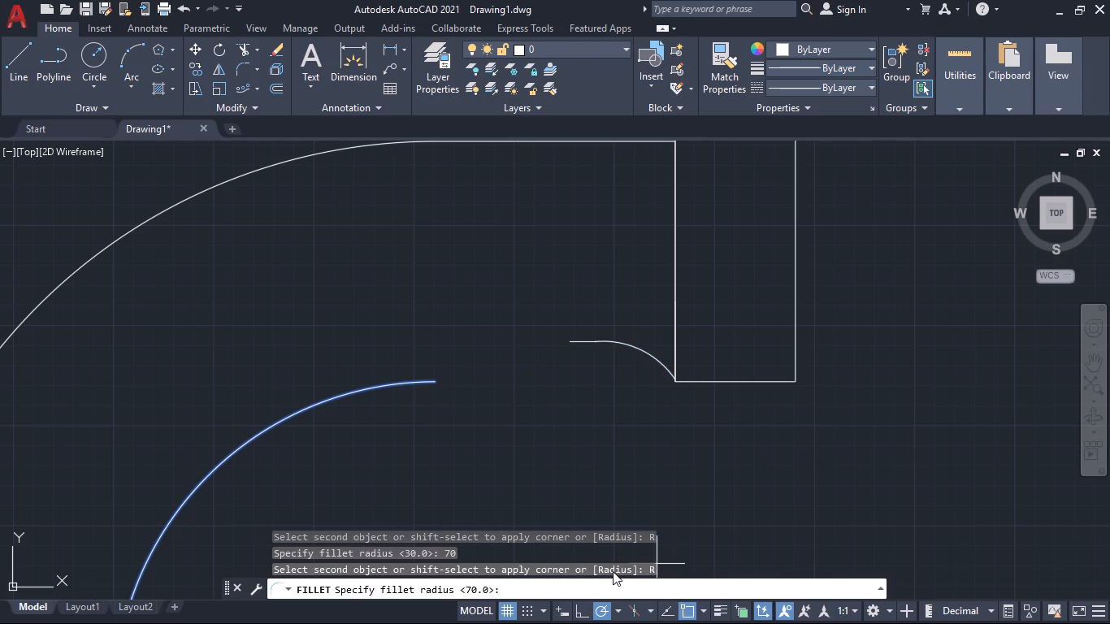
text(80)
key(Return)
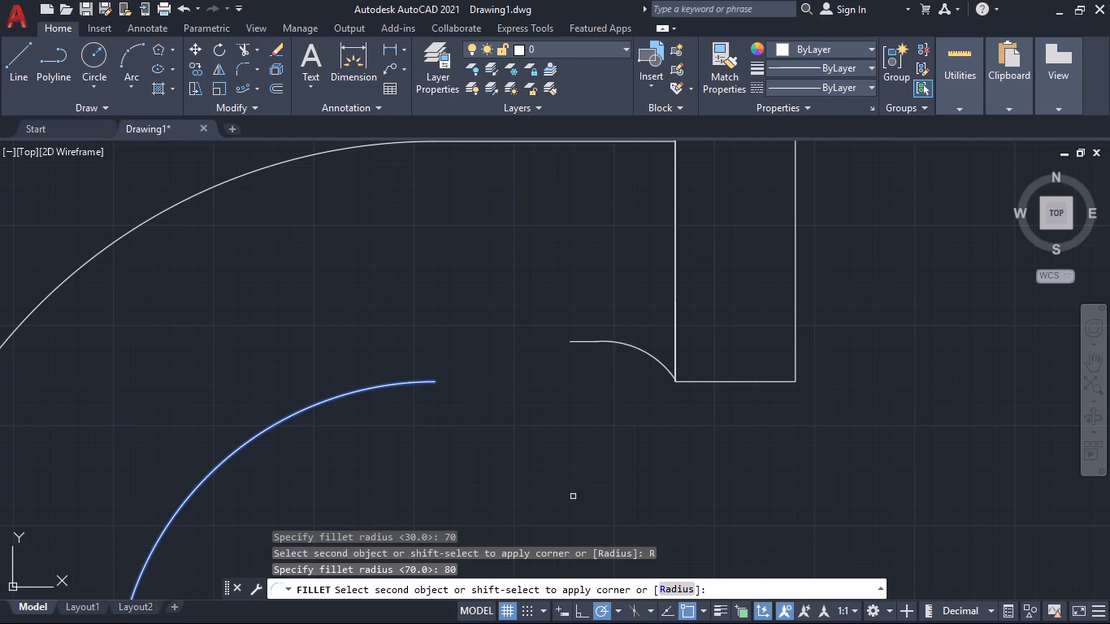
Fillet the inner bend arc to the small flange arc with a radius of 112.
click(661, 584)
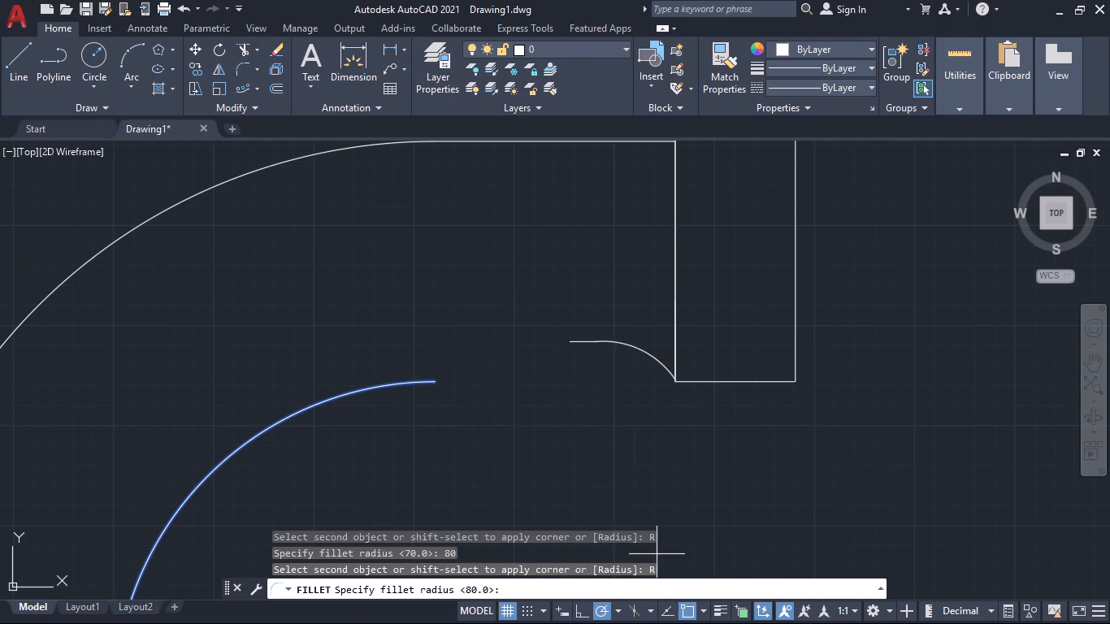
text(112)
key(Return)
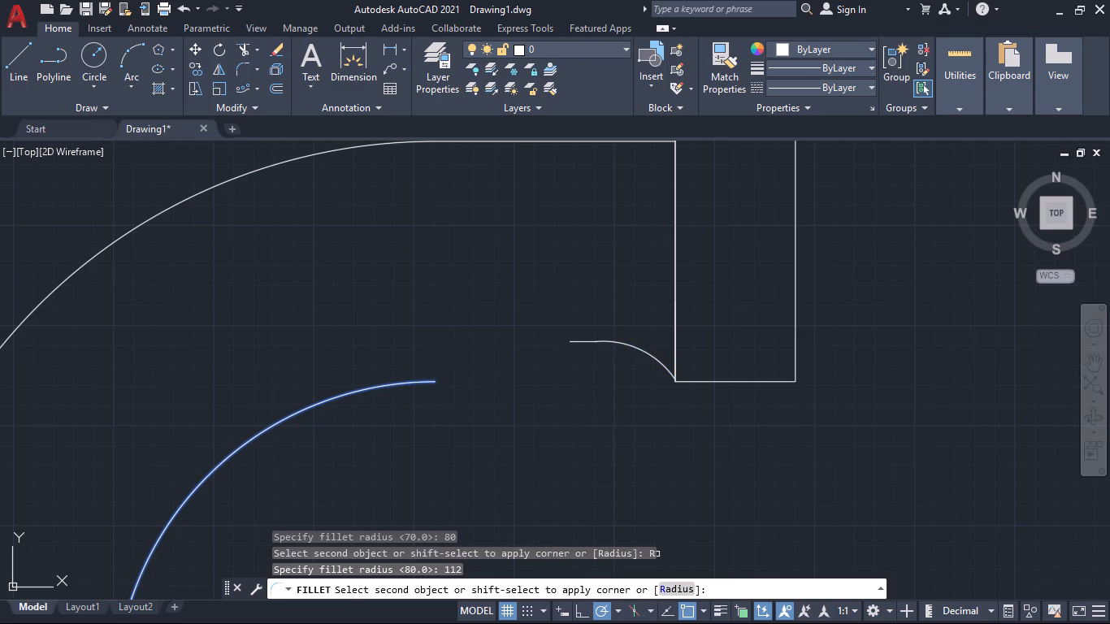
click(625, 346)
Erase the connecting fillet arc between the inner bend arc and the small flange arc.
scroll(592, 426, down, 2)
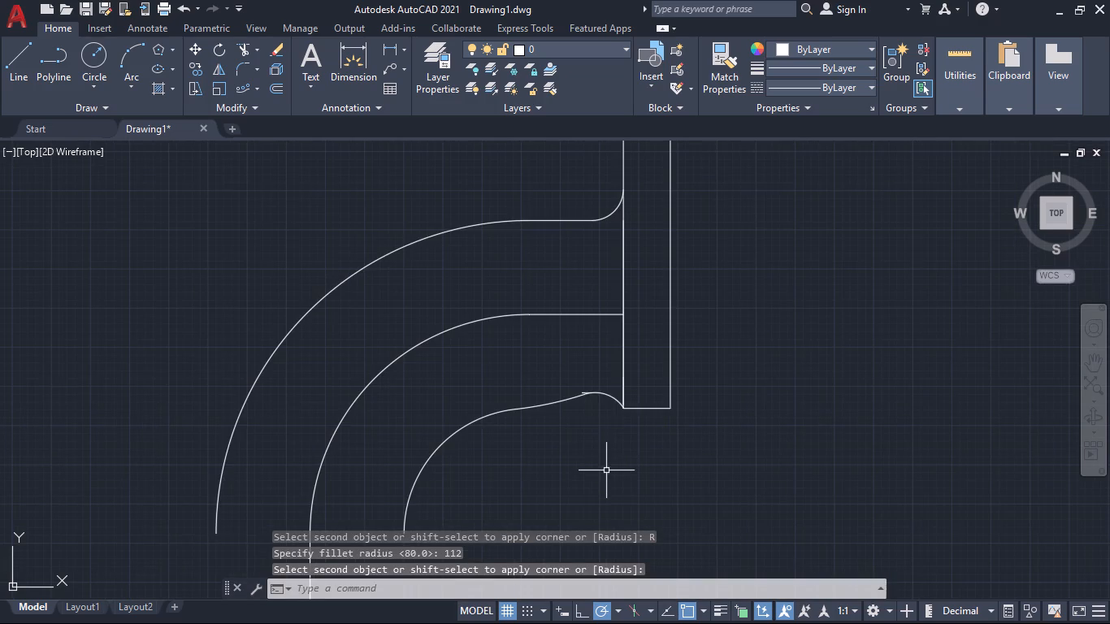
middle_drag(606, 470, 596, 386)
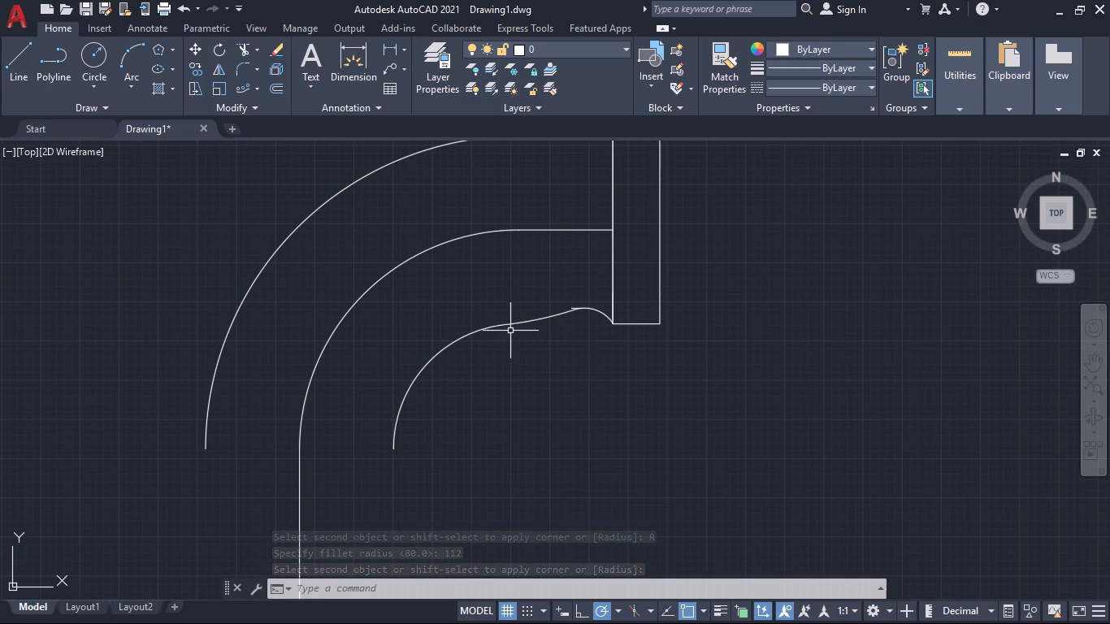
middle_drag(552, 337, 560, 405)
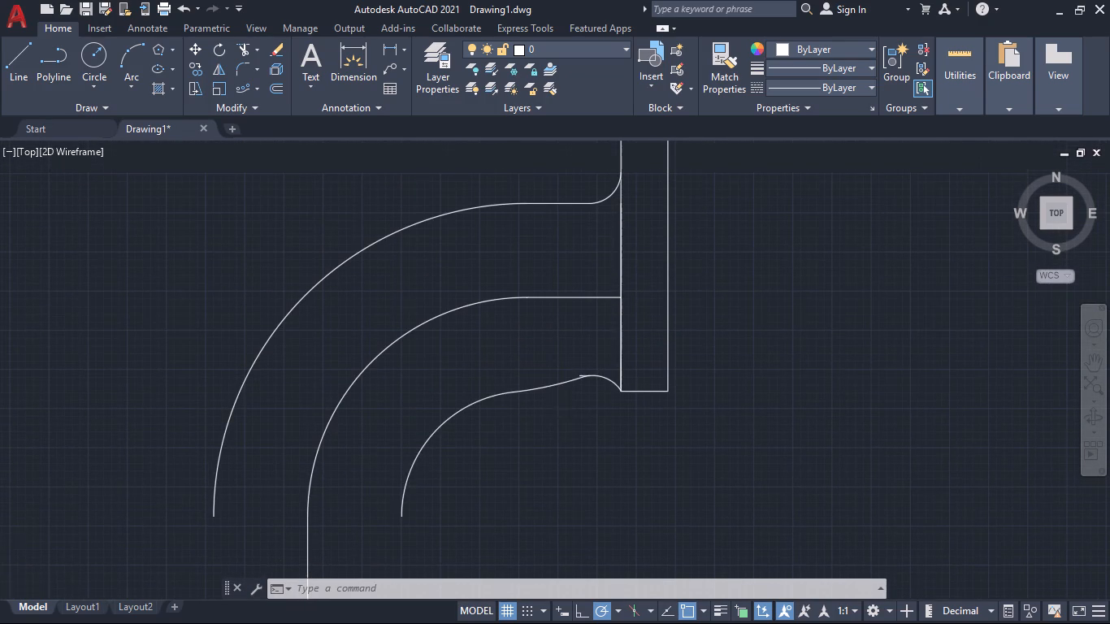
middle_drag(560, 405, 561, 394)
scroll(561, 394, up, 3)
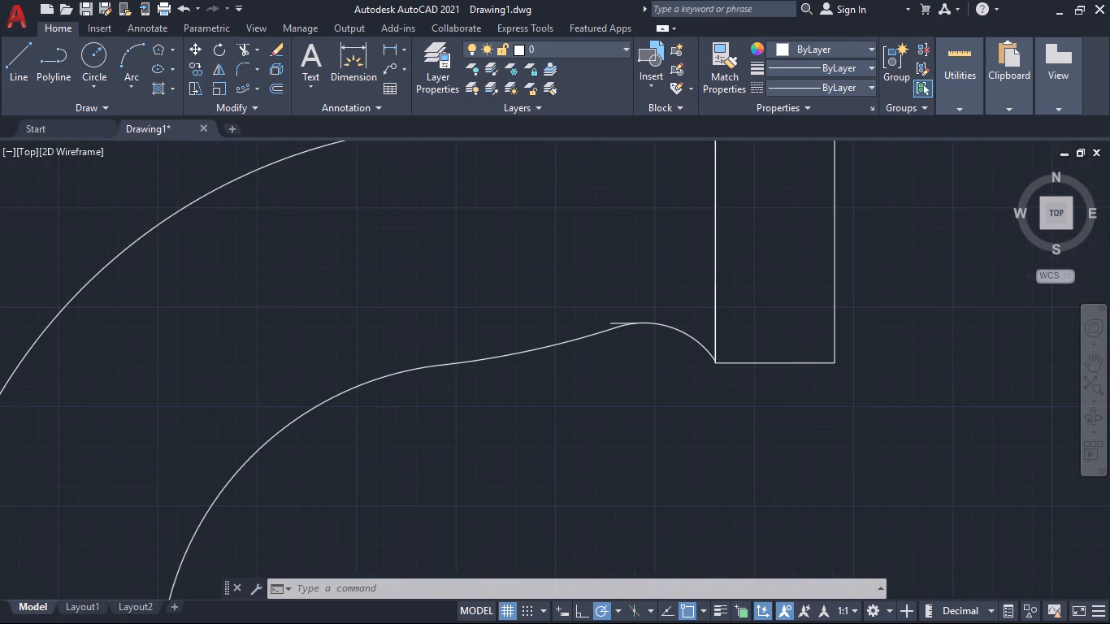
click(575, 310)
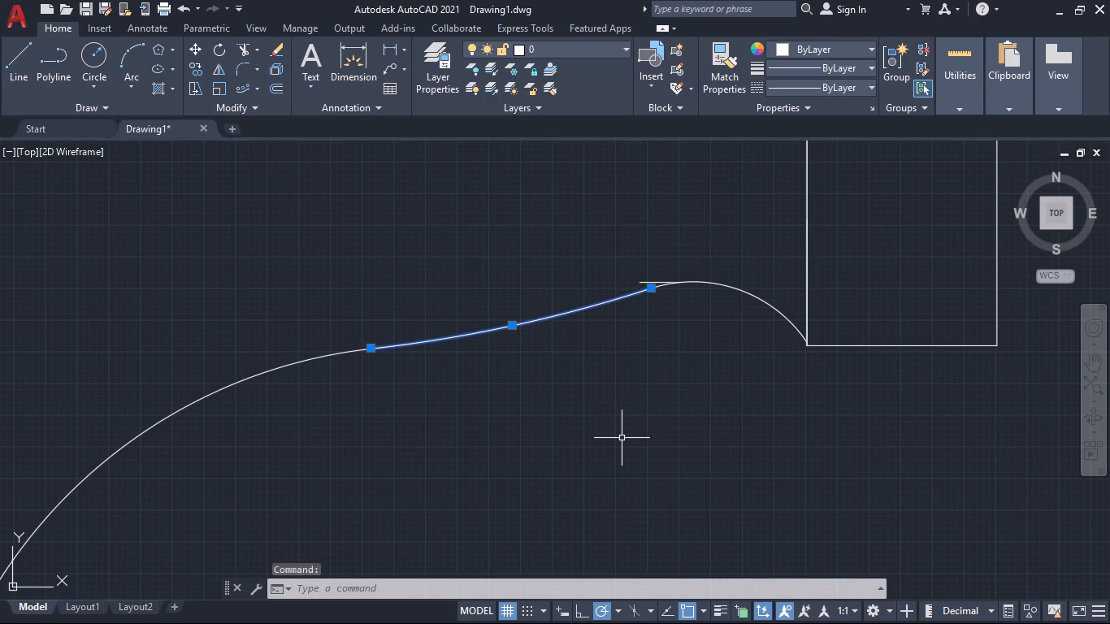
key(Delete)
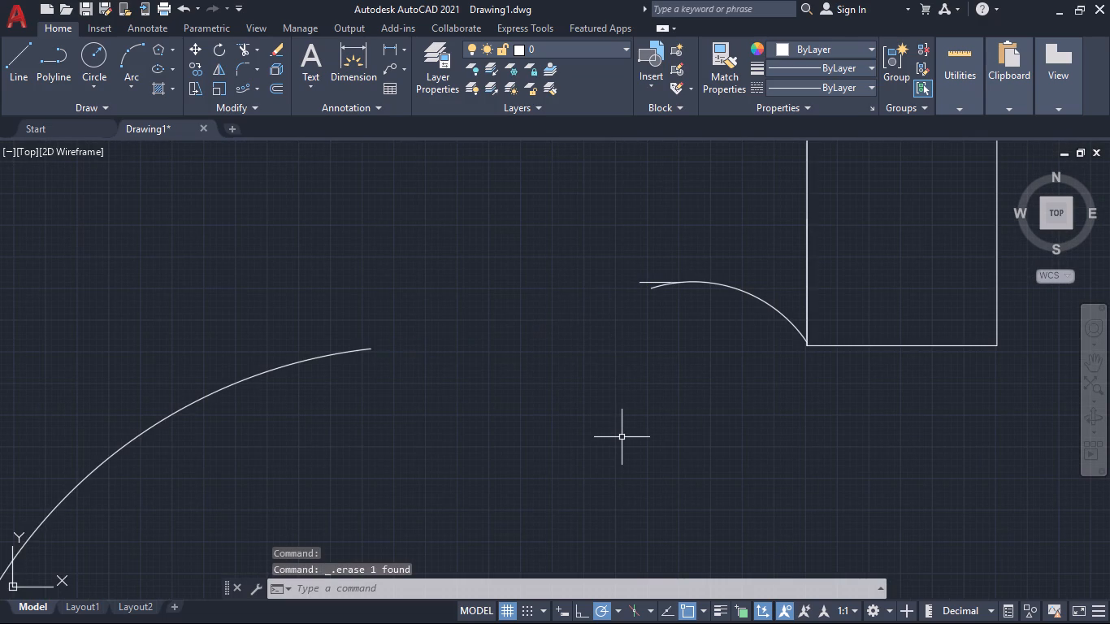
Stretch the flange-side end of the inner bend arc about 3 units upward at roughly 60°.
scroll(456, 398, down, 2)
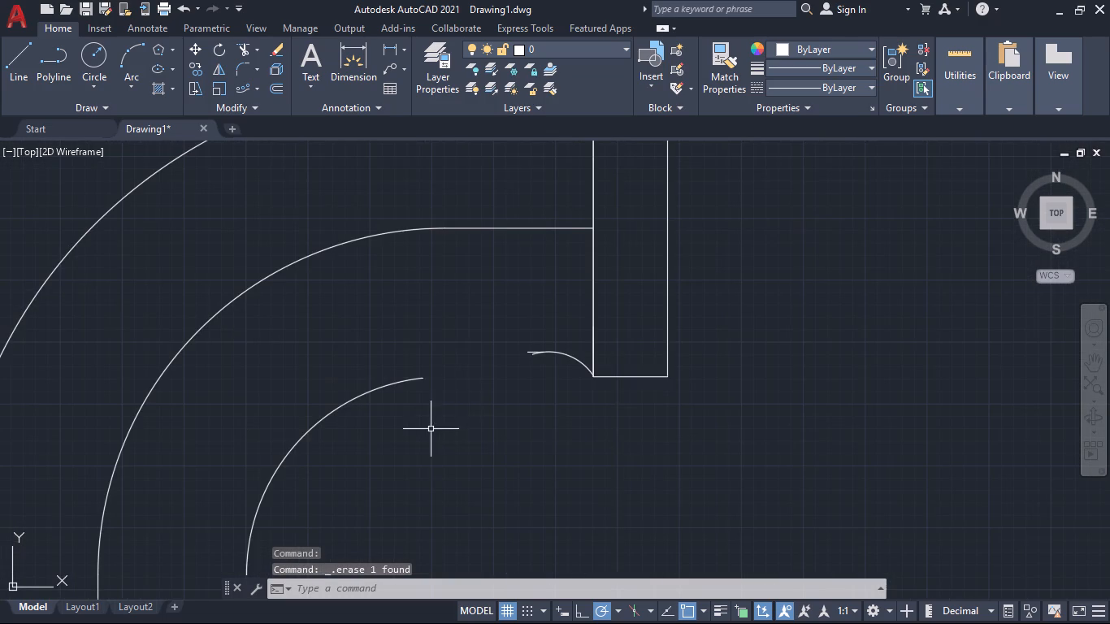
middle_drag(423, 429, 432, 403)
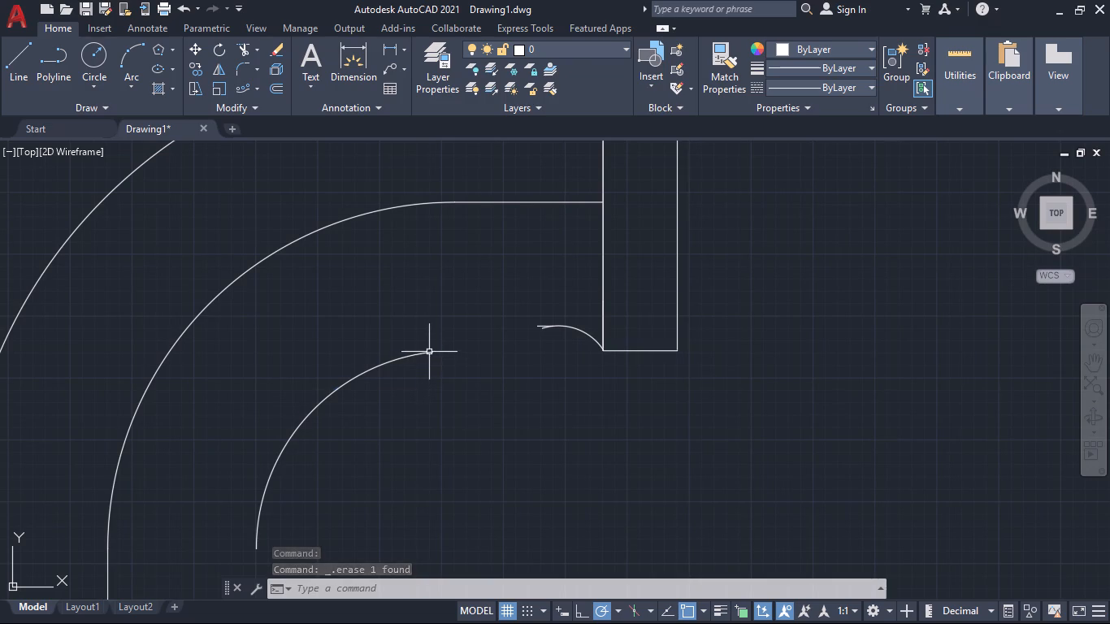
click(429, 352)
click(434, 353)
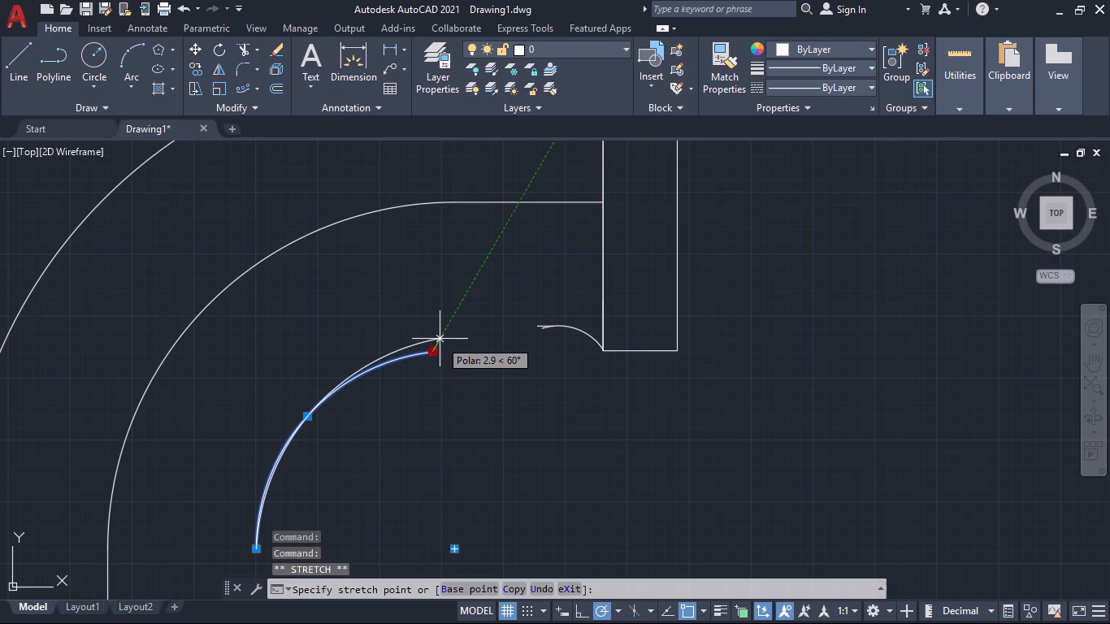
click(442, 339)
scroll(475, 397, down, 2)
middle_drag(480, 409, 449, 427)
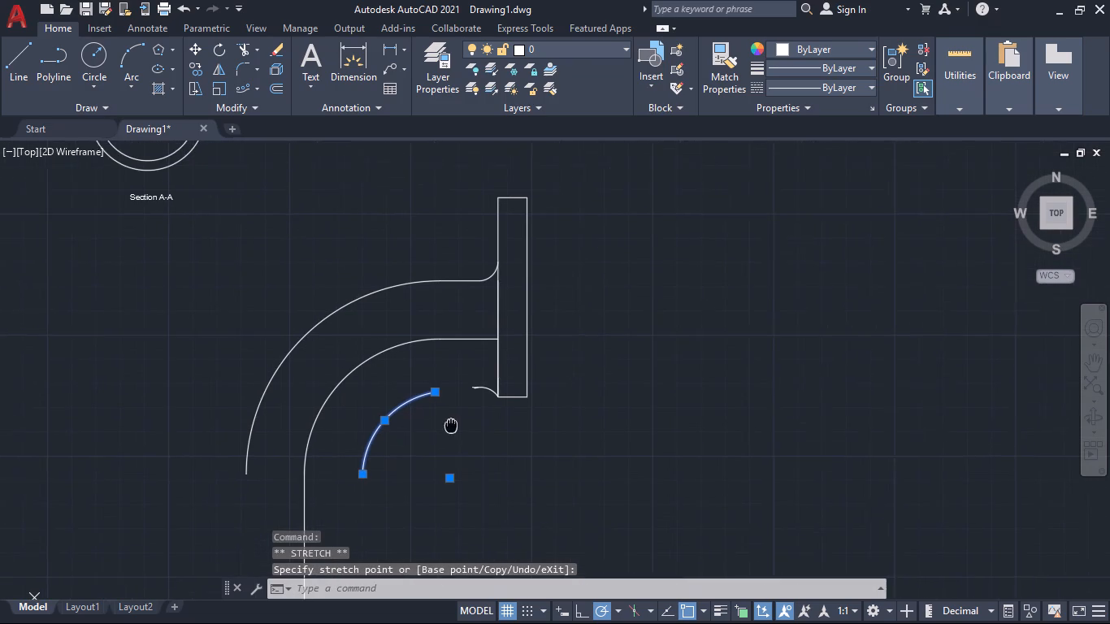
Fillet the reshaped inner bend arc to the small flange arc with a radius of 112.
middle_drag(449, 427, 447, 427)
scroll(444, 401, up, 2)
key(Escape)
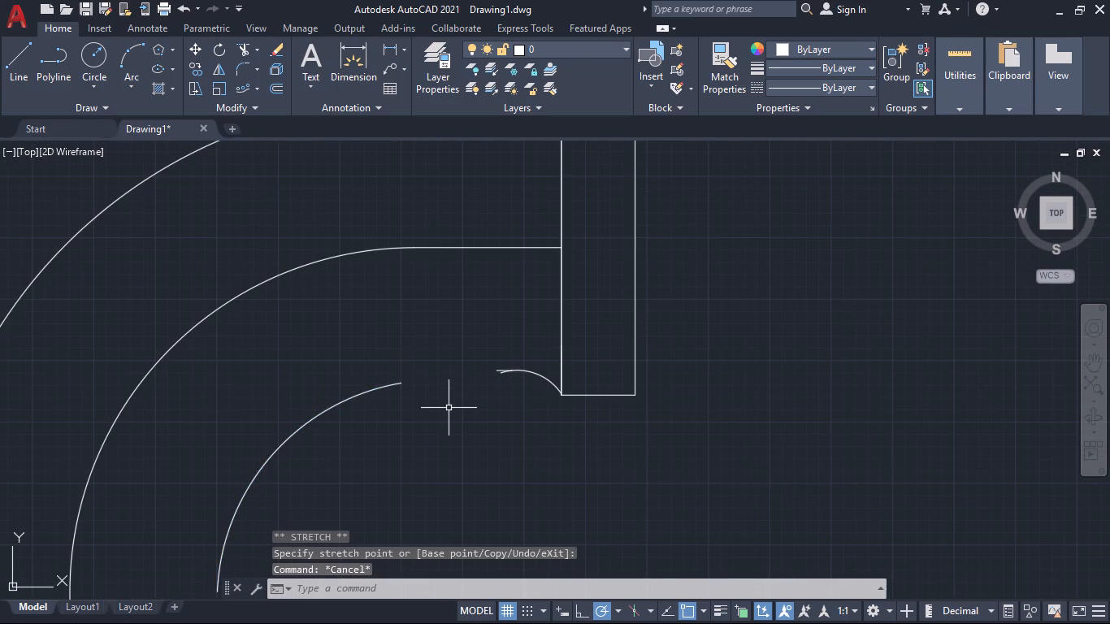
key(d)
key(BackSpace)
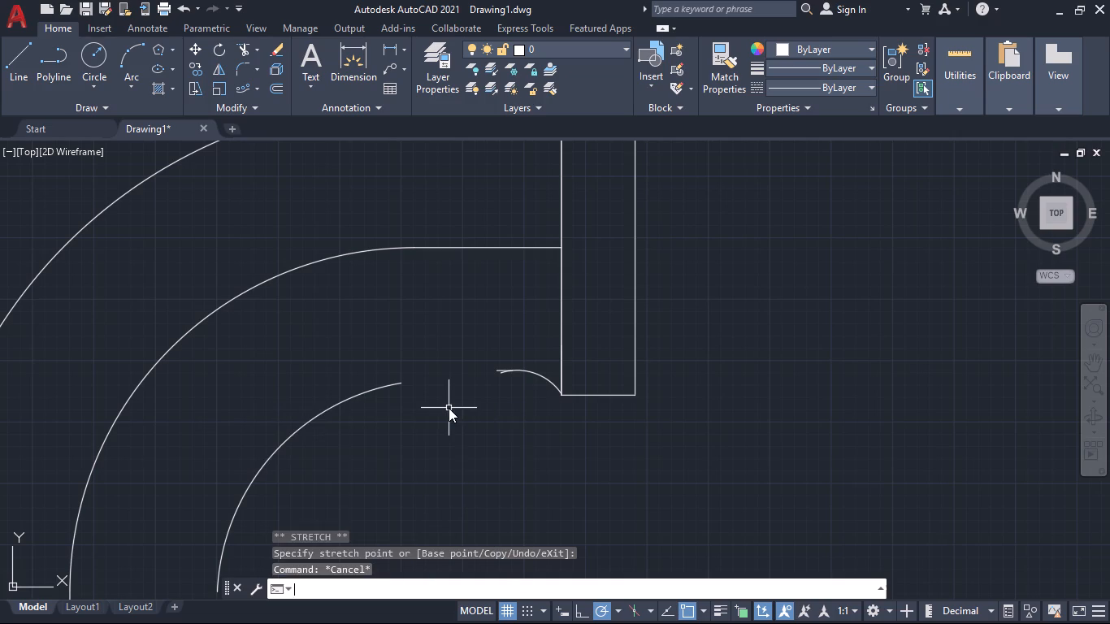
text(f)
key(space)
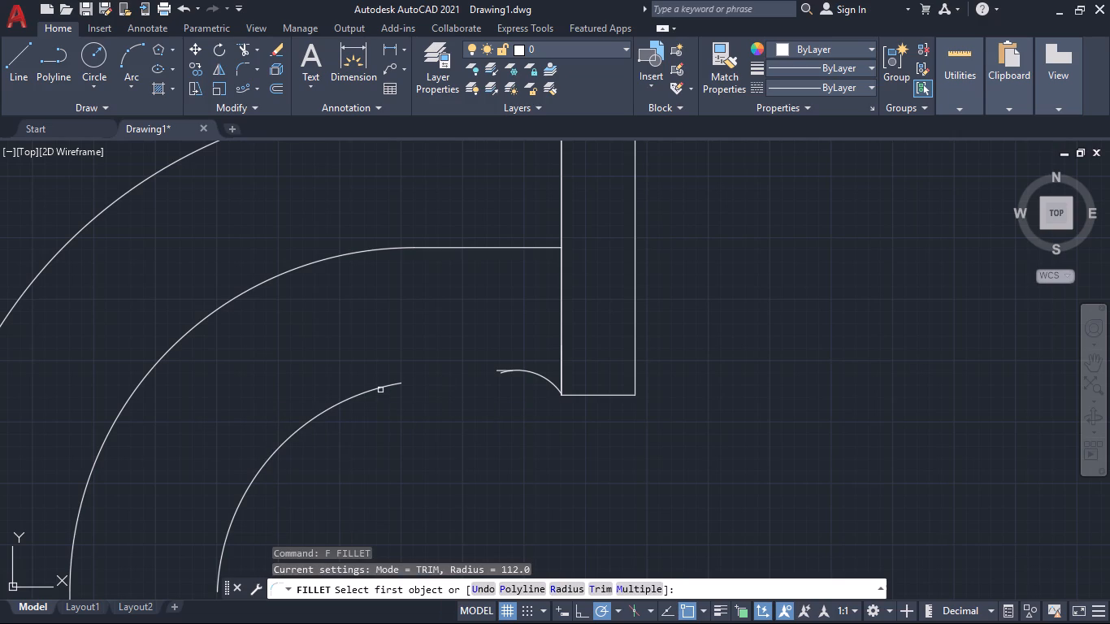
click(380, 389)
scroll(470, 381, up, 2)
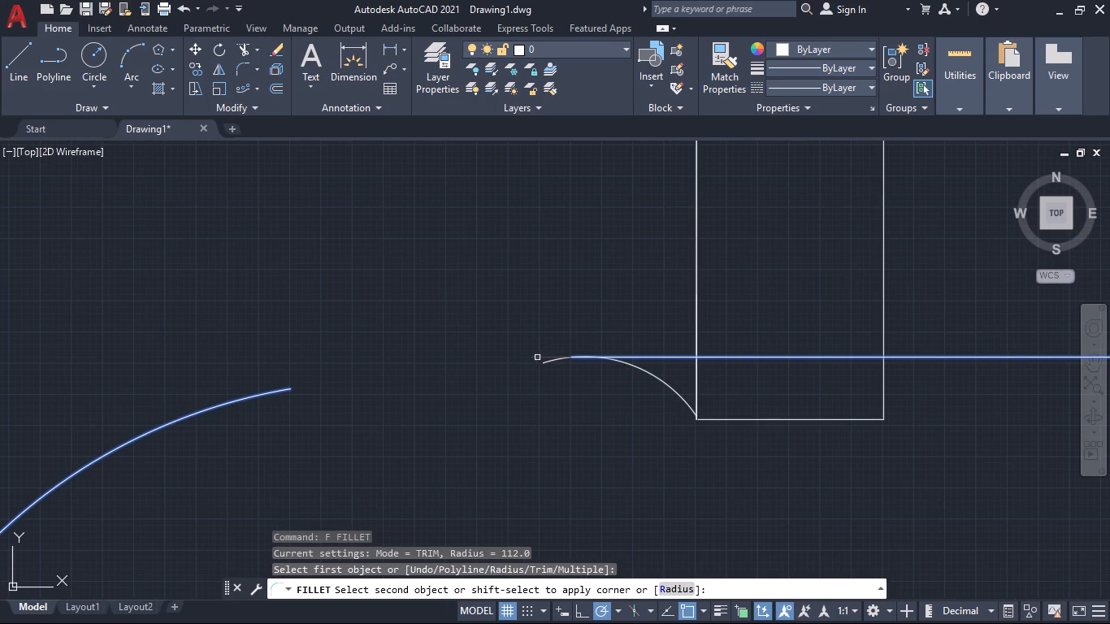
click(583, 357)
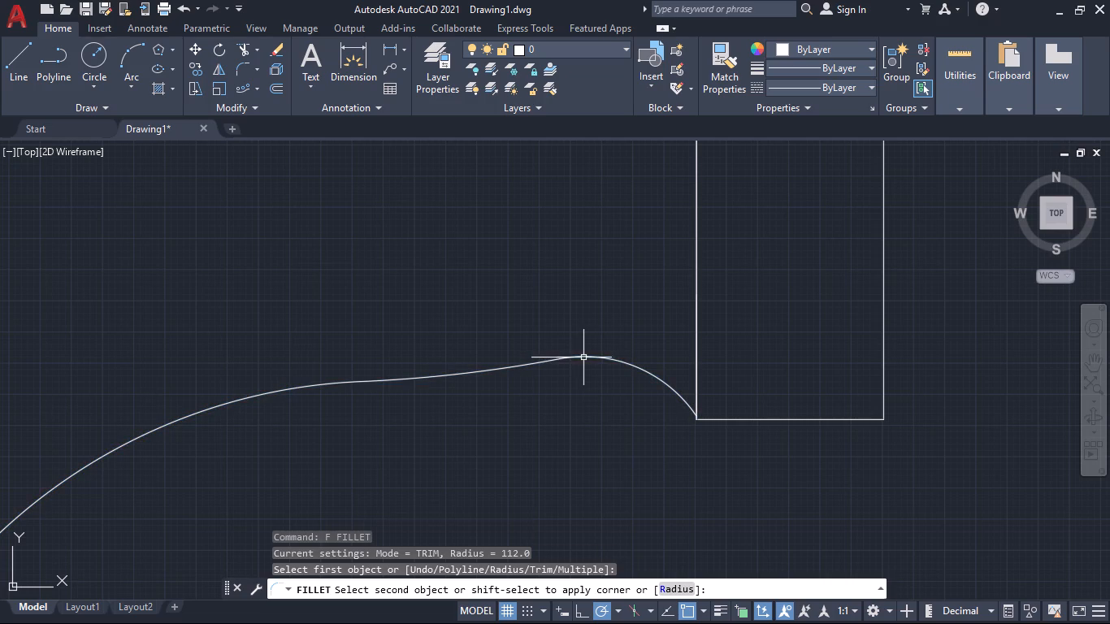
Erase the short leftover horizontal line beside the peak of the small flange arc.
click(542, 357)
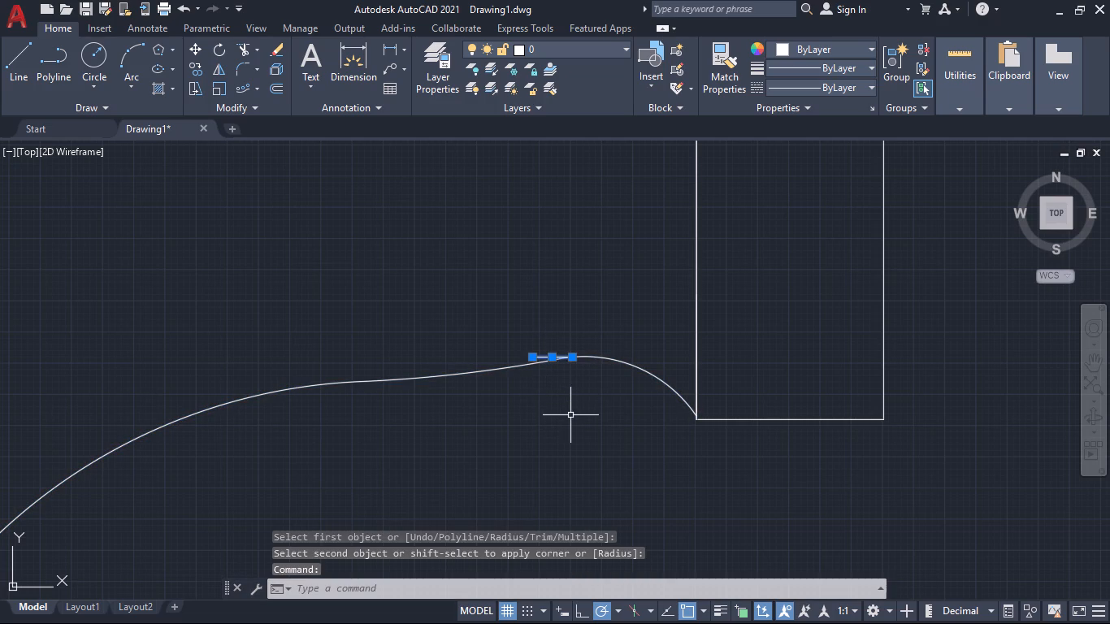
key(Delete)
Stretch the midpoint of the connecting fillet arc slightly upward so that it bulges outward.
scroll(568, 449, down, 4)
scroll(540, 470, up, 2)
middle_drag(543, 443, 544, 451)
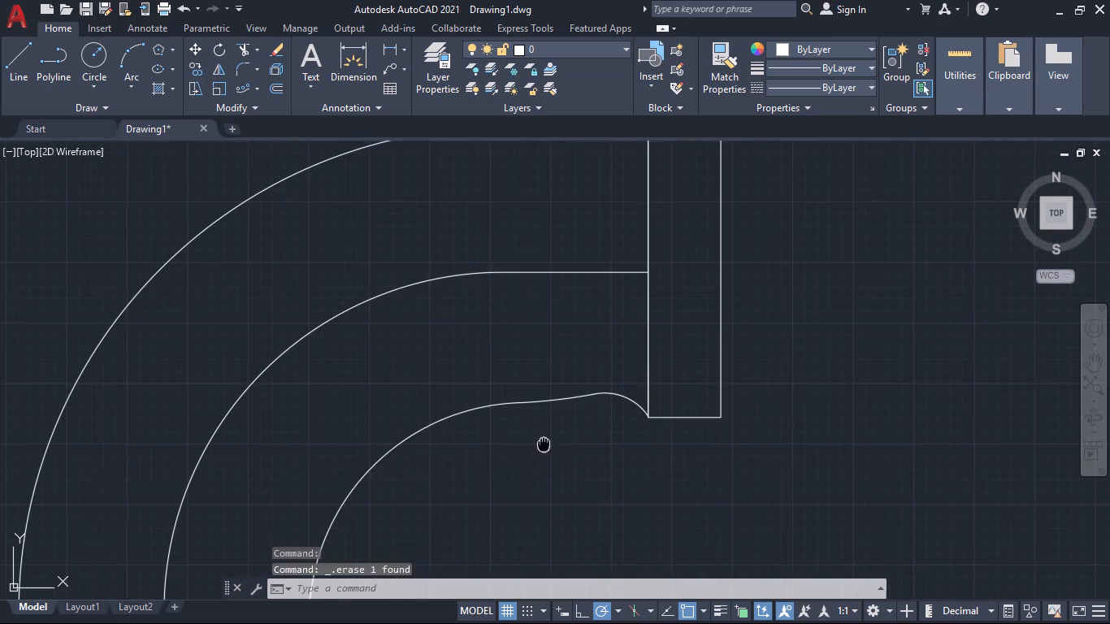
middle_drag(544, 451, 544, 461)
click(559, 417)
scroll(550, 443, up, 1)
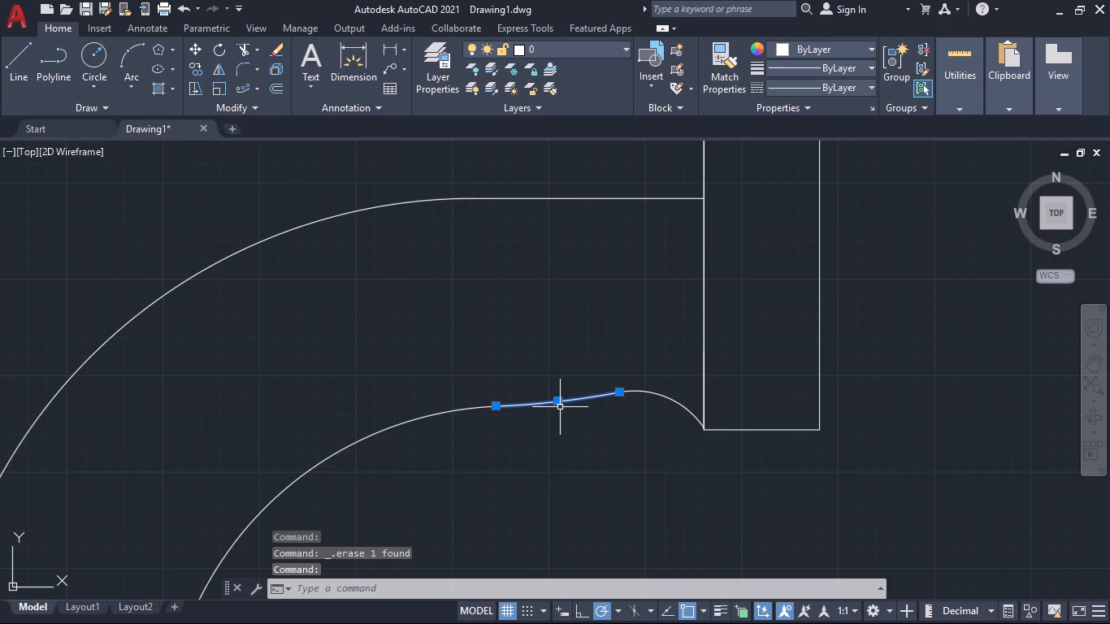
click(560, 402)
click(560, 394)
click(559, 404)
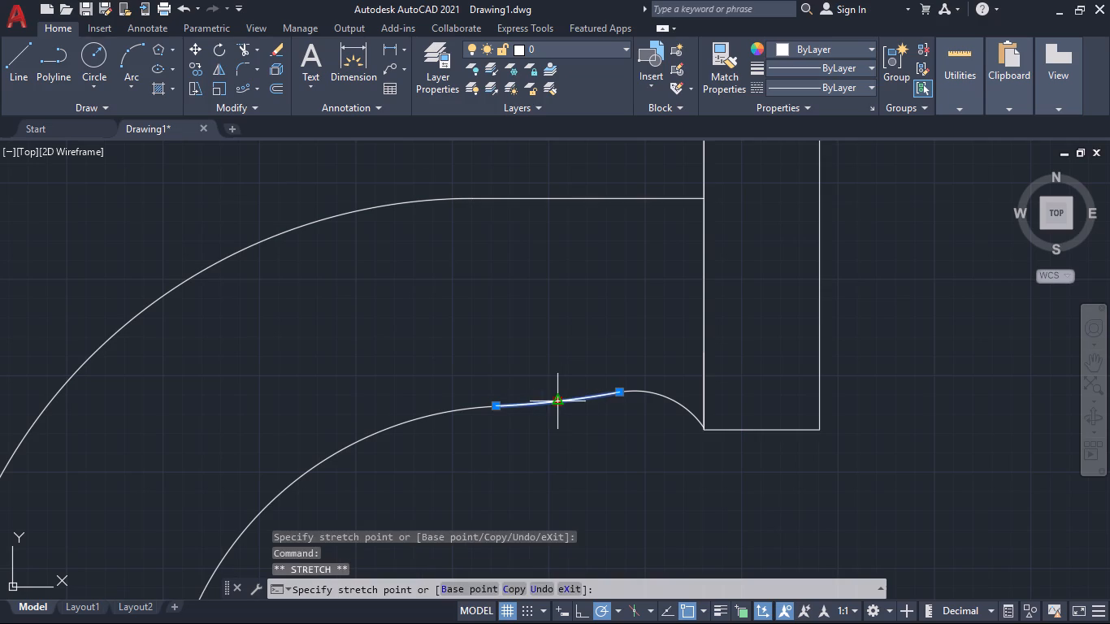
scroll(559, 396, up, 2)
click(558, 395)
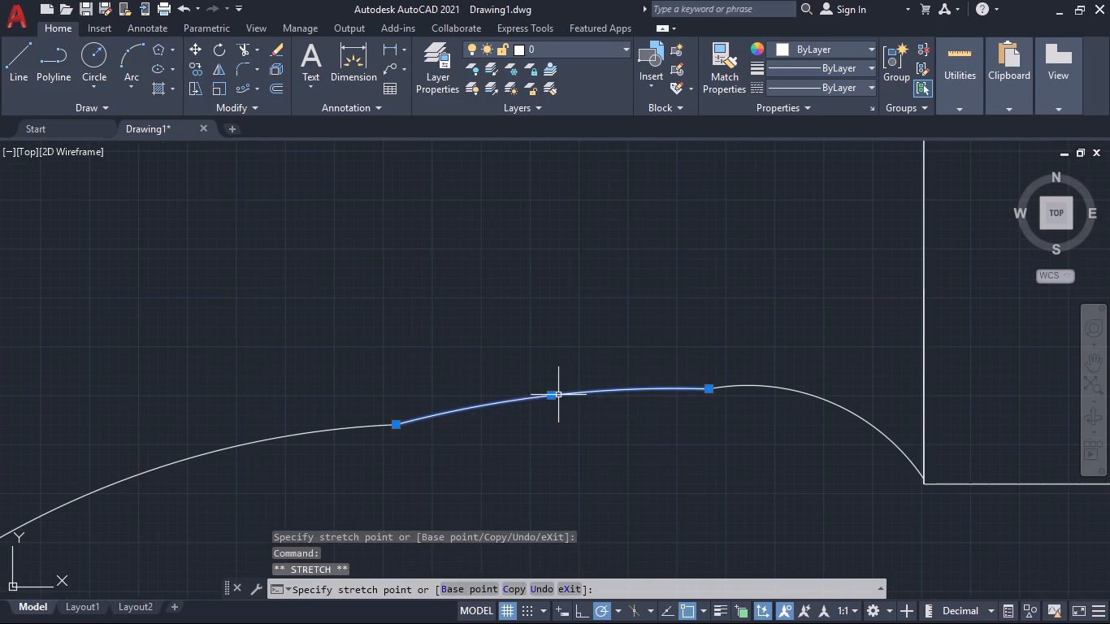
Raise the bend-side end of the connecting arc slightly and stretch the inner bend arc's end up to meet it.
click(394, 427)
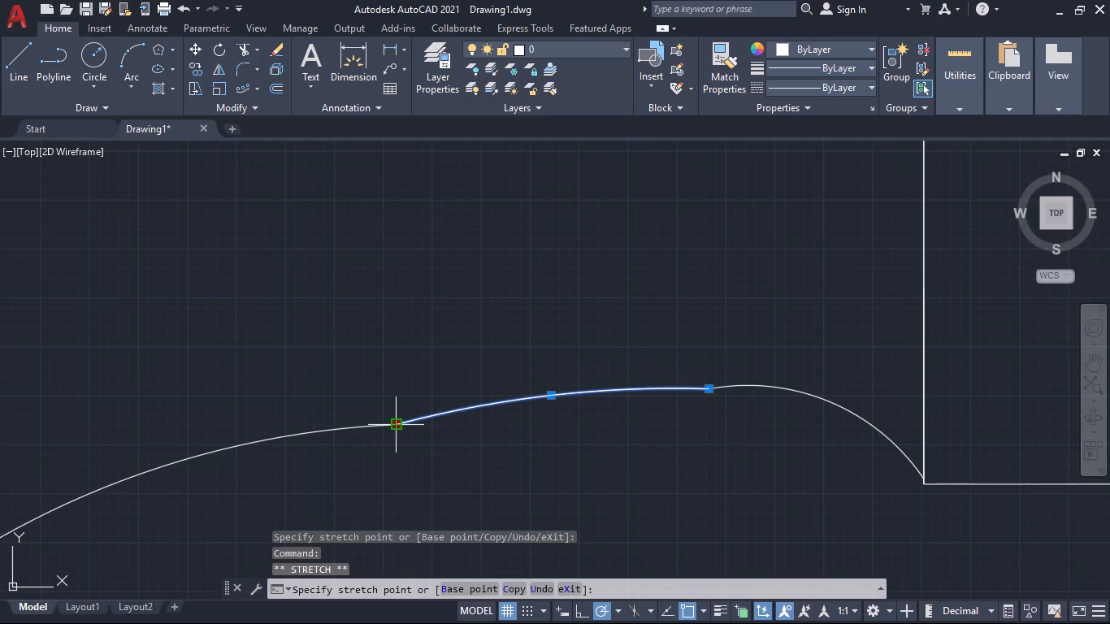
click(394, 416)
click(384, 427)
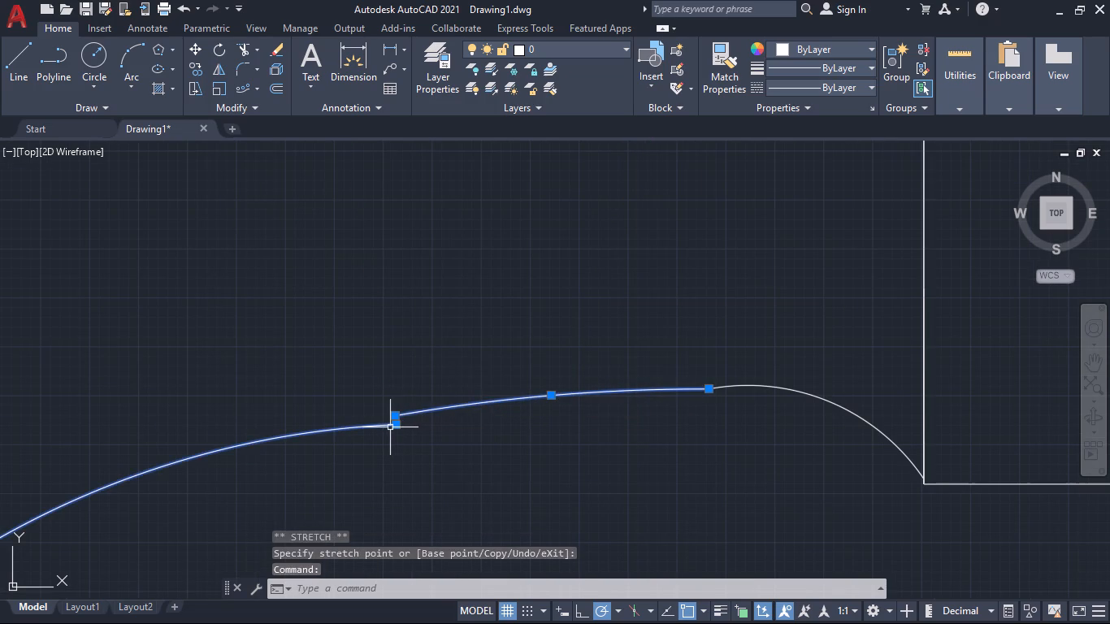
click(397, 427)
click(397, 418)
scroll(456, 449, down, 3)
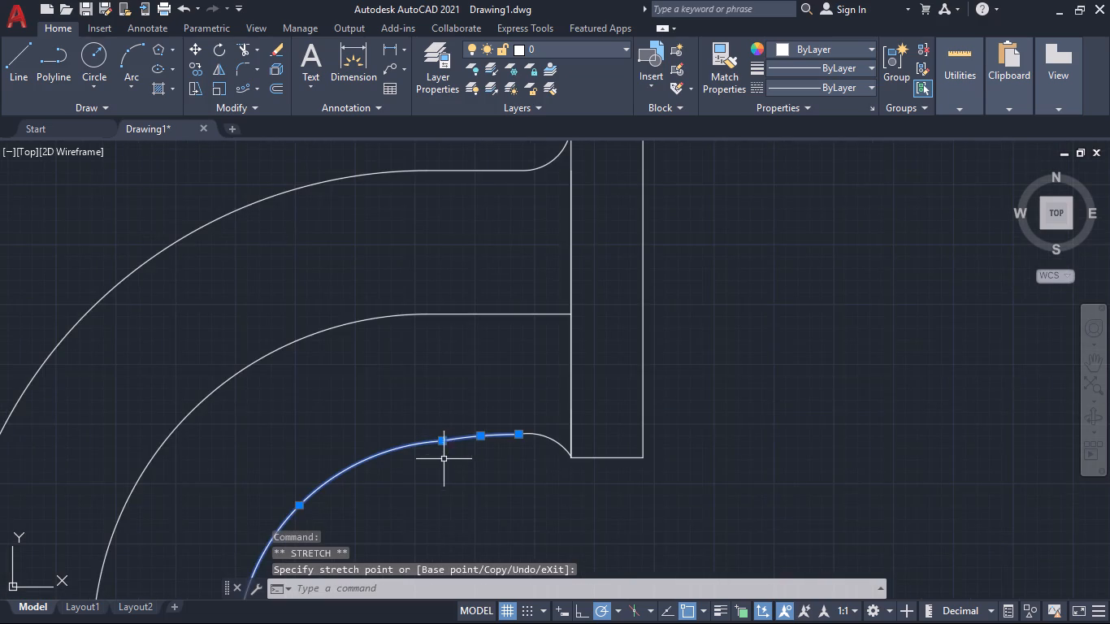
scroll(438, 450, up, 3)
scroll(465, 440, down, 1)
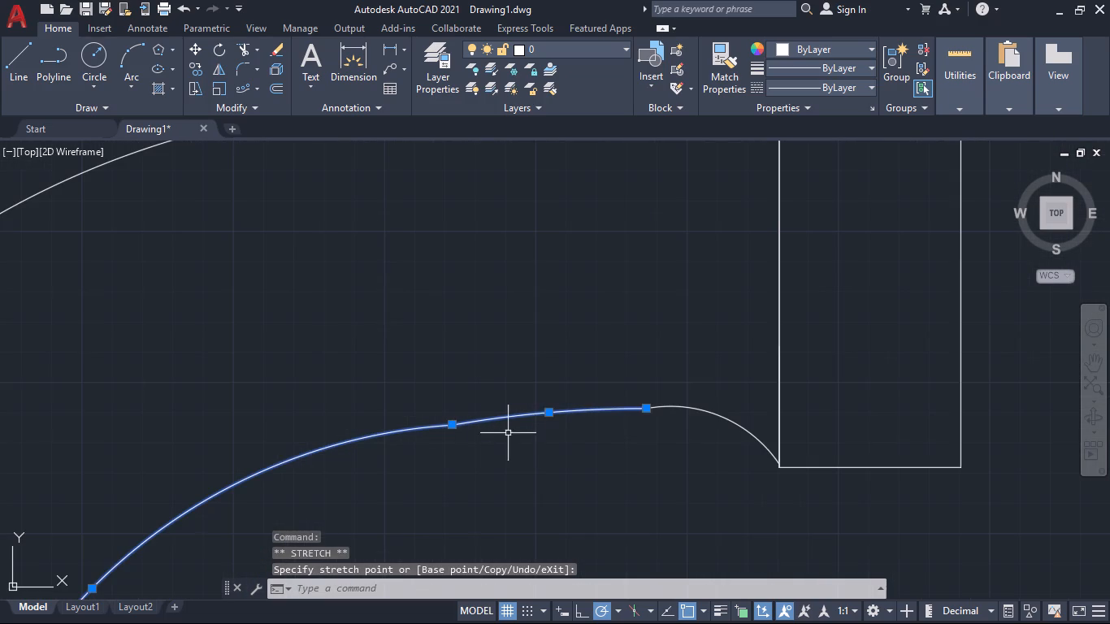
key(Escape)
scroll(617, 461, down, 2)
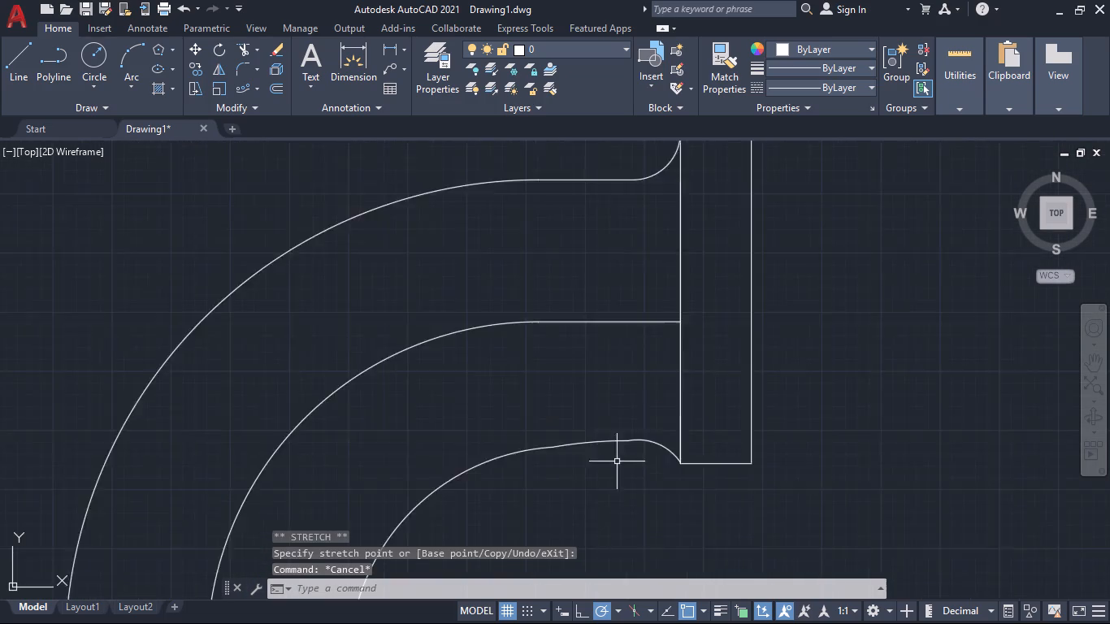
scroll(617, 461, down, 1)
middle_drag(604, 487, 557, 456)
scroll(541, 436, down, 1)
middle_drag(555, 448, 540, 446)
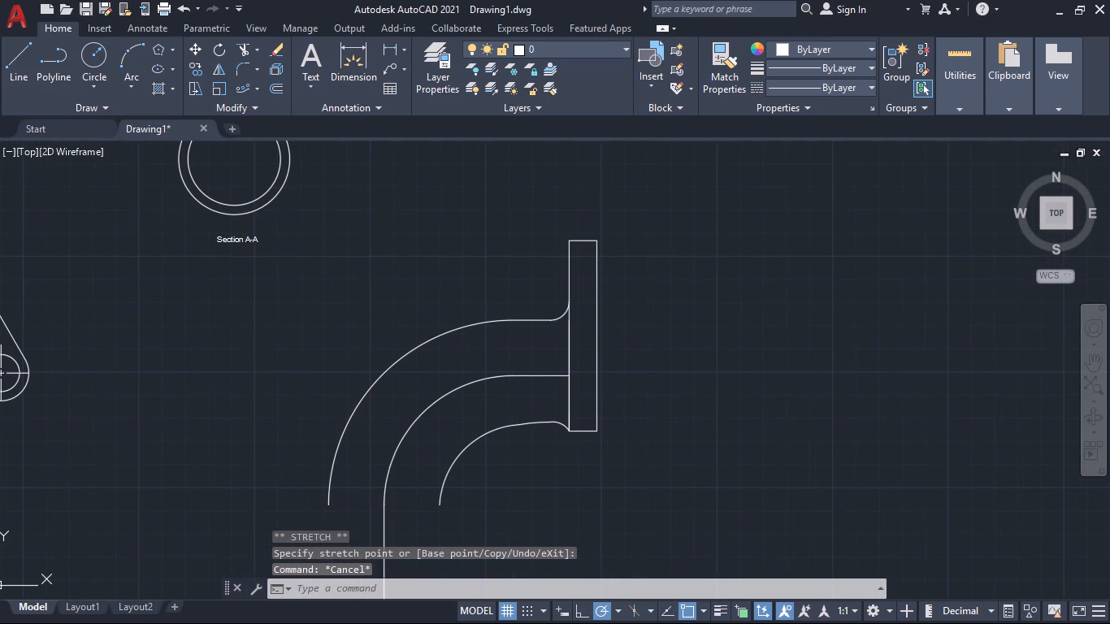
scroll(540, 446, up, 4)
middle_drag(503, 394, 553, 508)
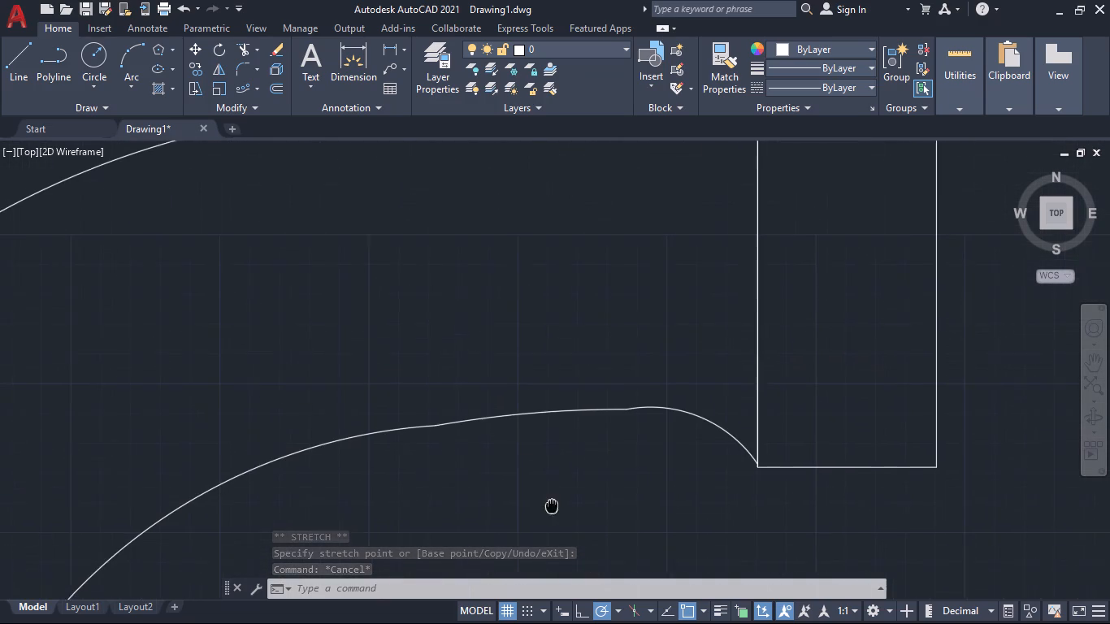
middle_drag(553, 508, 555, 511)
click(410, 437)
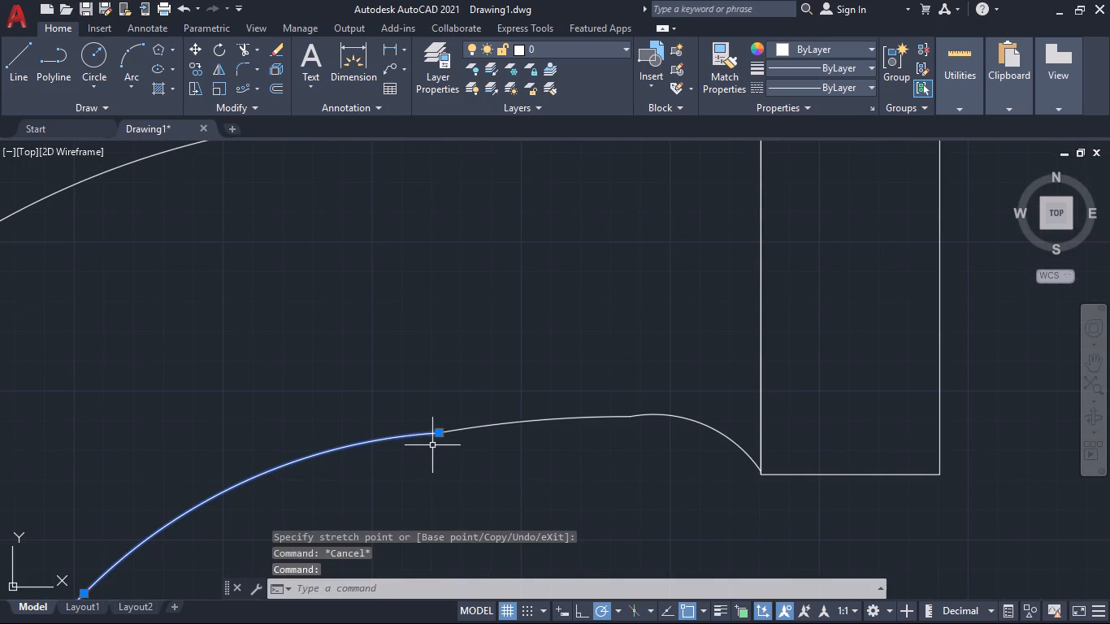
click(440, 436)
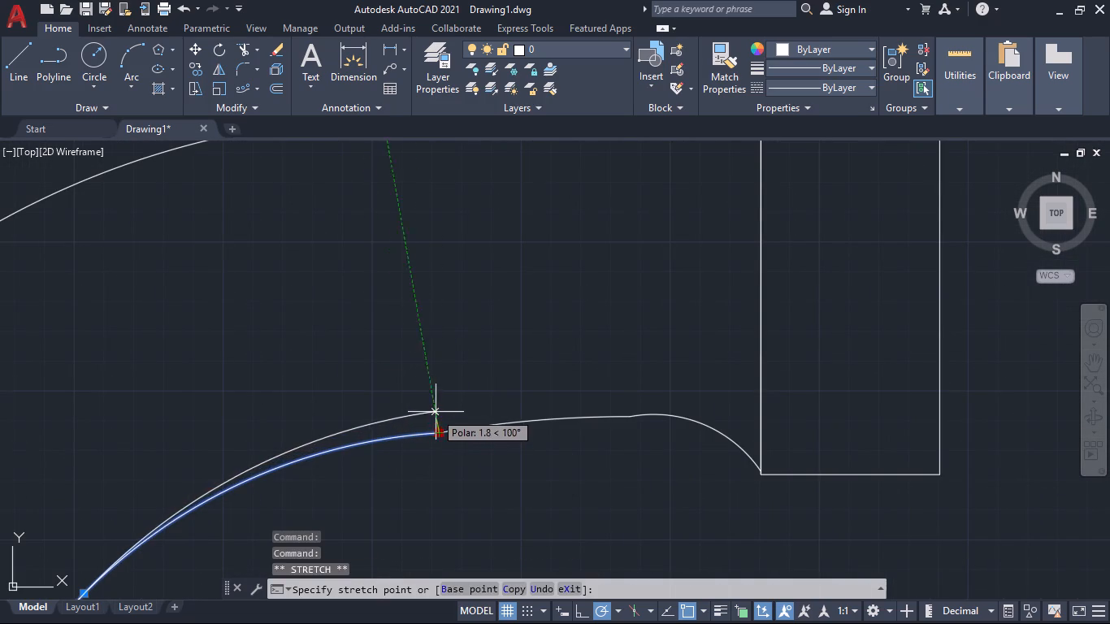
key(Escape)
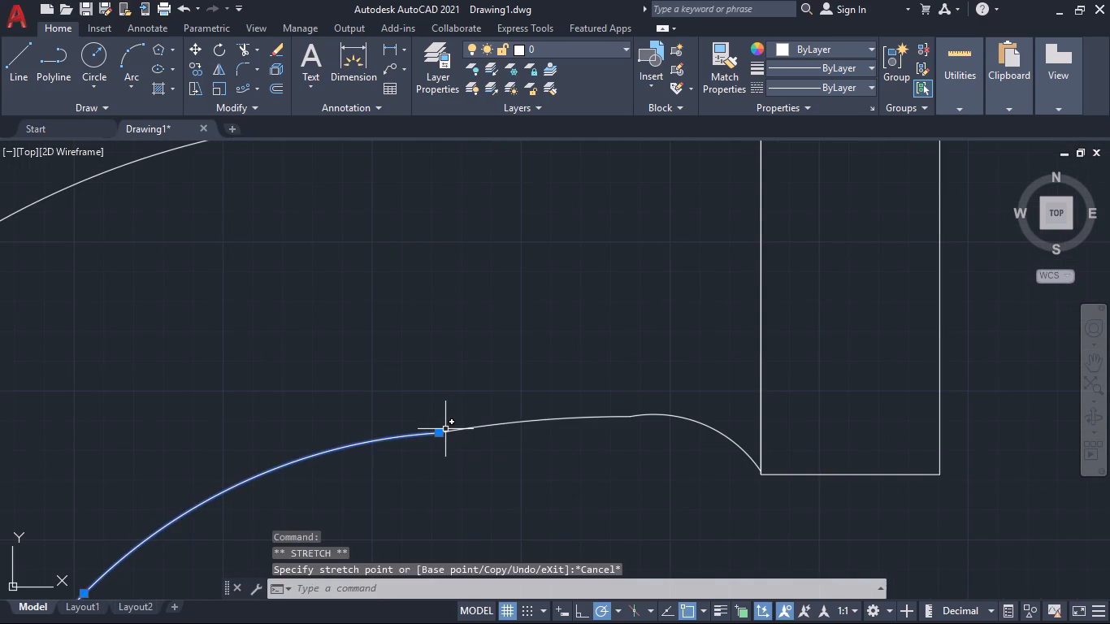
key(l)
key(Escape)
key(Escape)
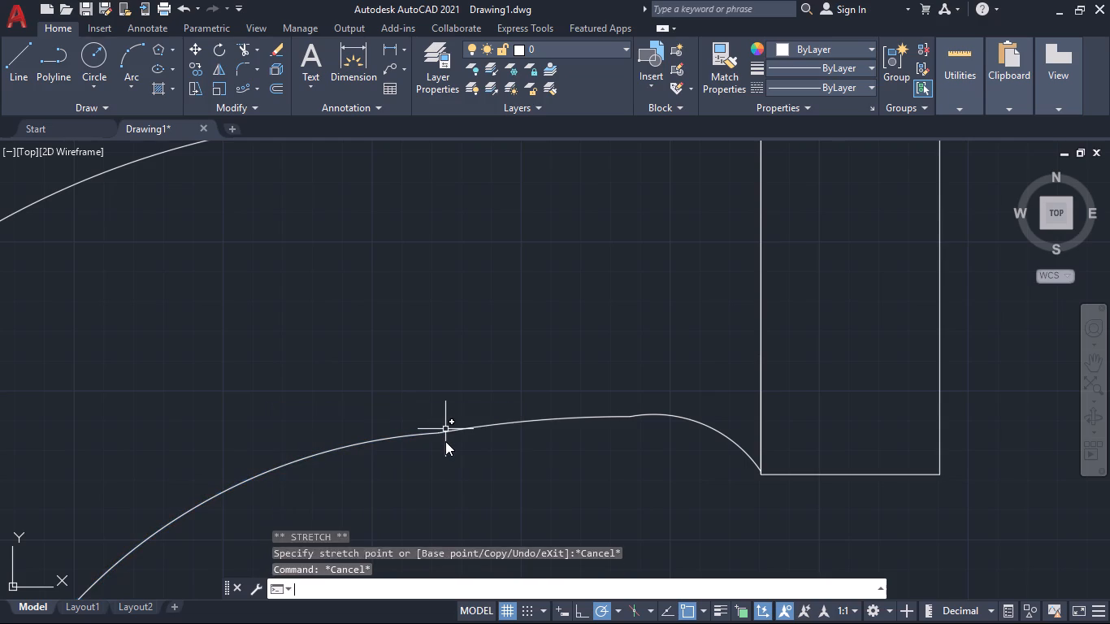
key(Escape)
Draw a short slanted line about 4.2 units long at 320° across the inner bend arc near its flange-side end.
key(l)
key(Return)
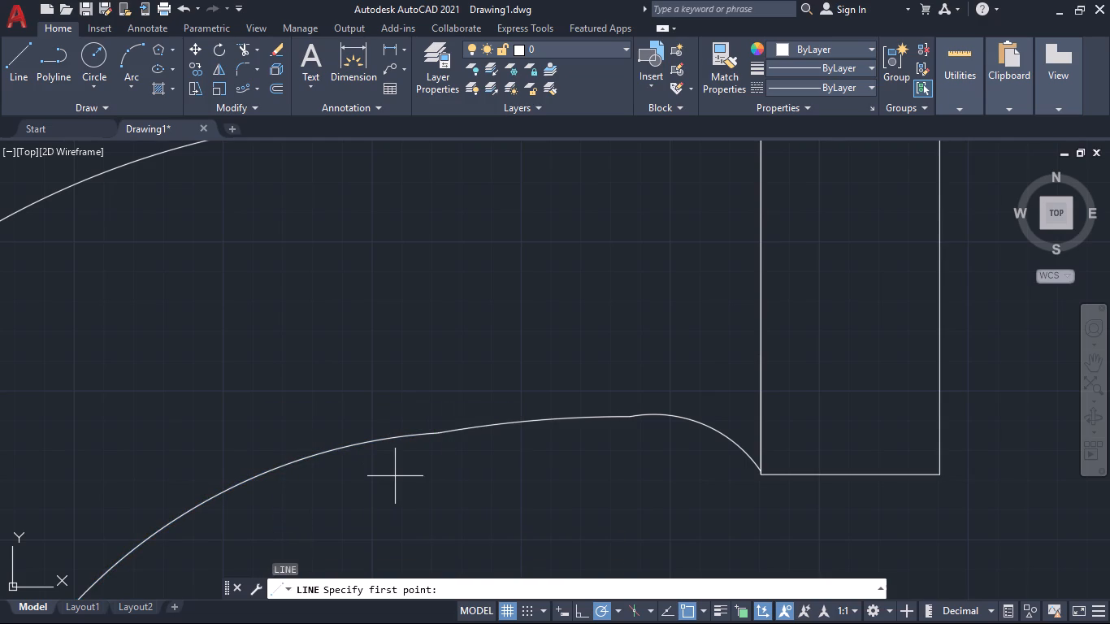
click(342, 431)
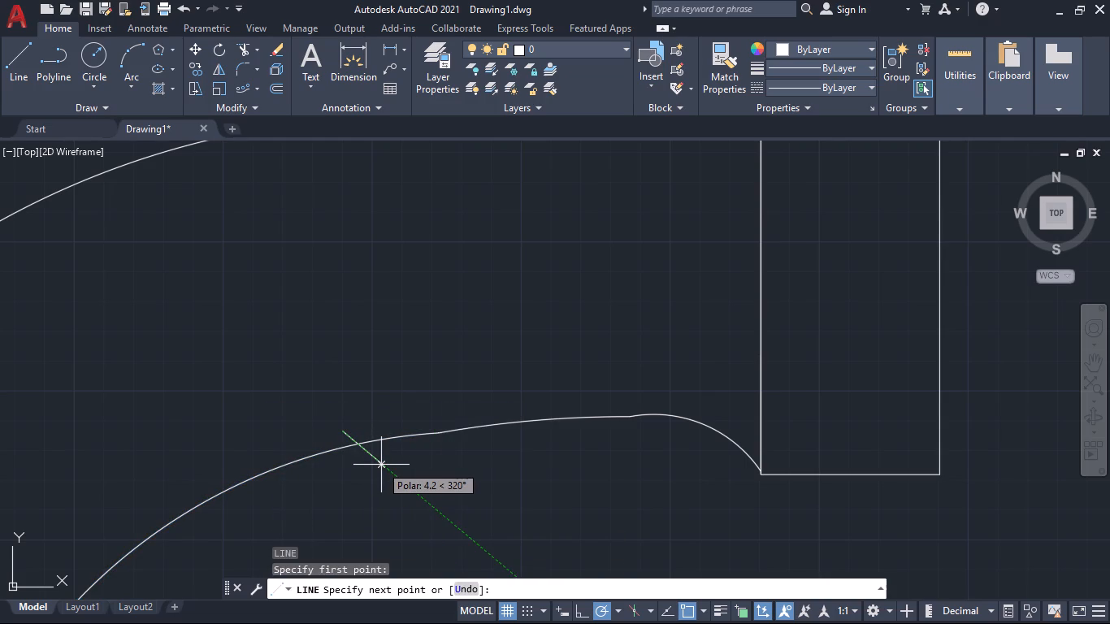
click(381, 465)
scroll(451, 509, down, 2)
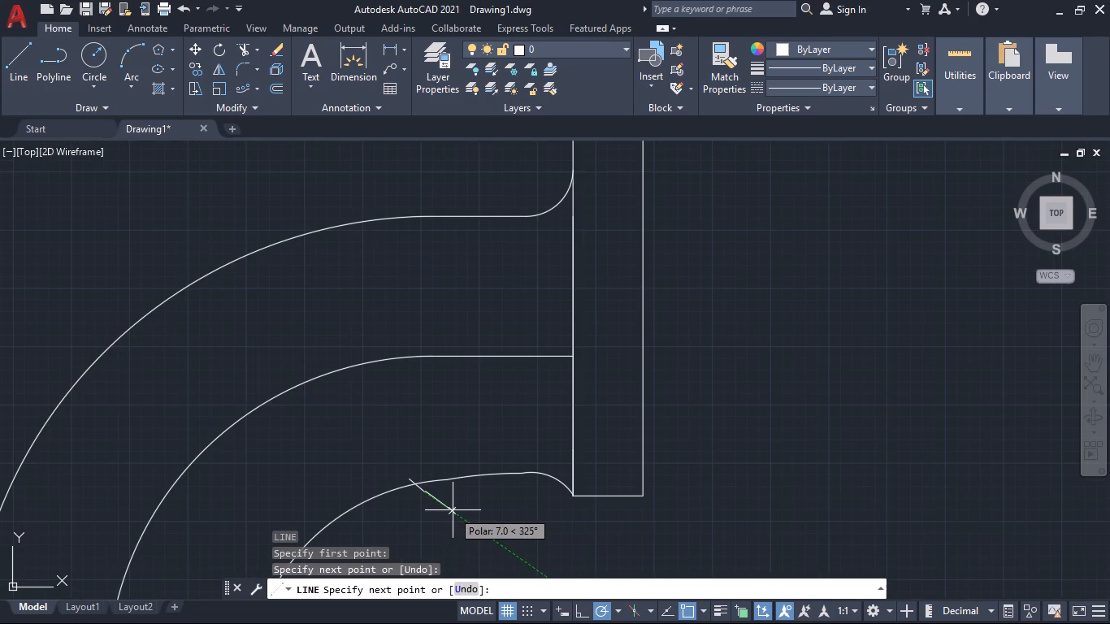
middle_drag(452, 511, 414, 366)
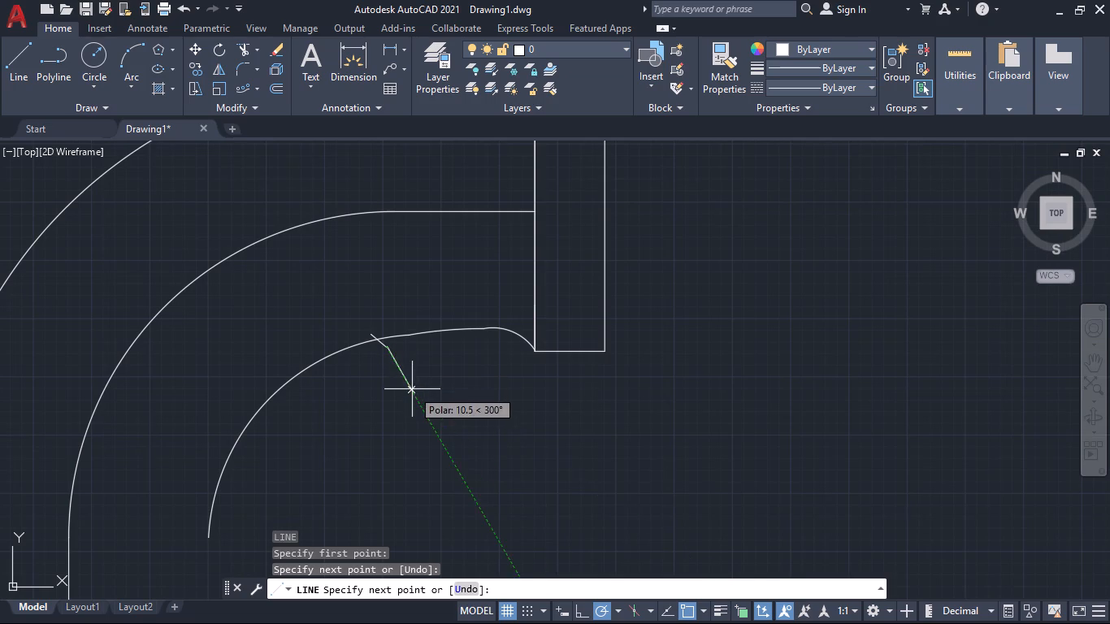
middle_drag(412, 391, 449, 471)
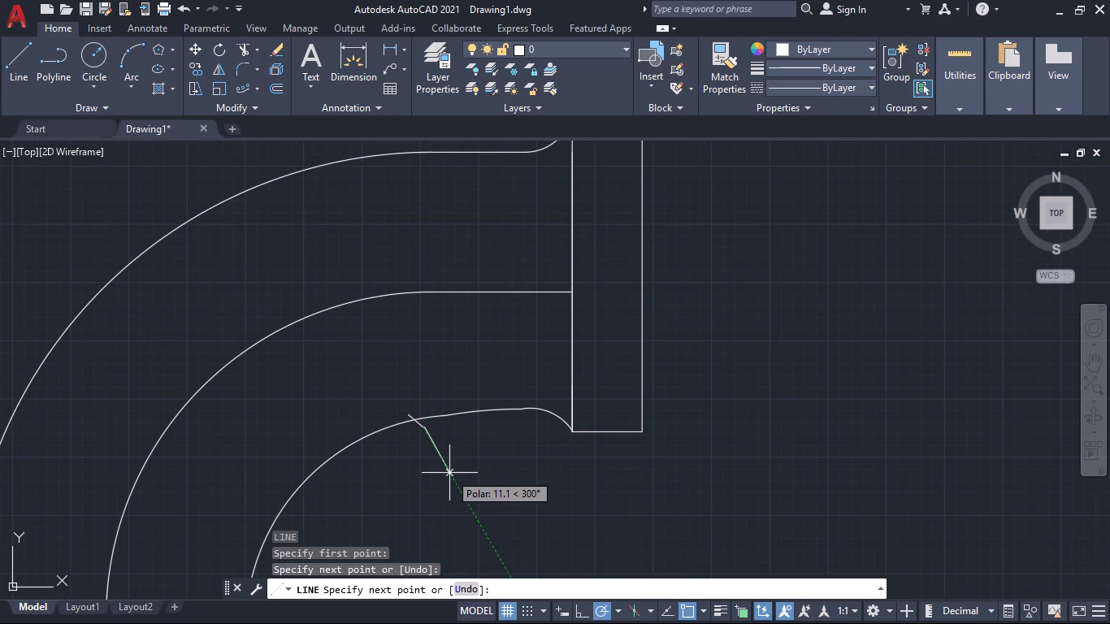
key(Escape)
Trim the inner bend arc beyond the slanted line and remove the connecting arc between it and the flange arc.
text(tr)
key(Return)
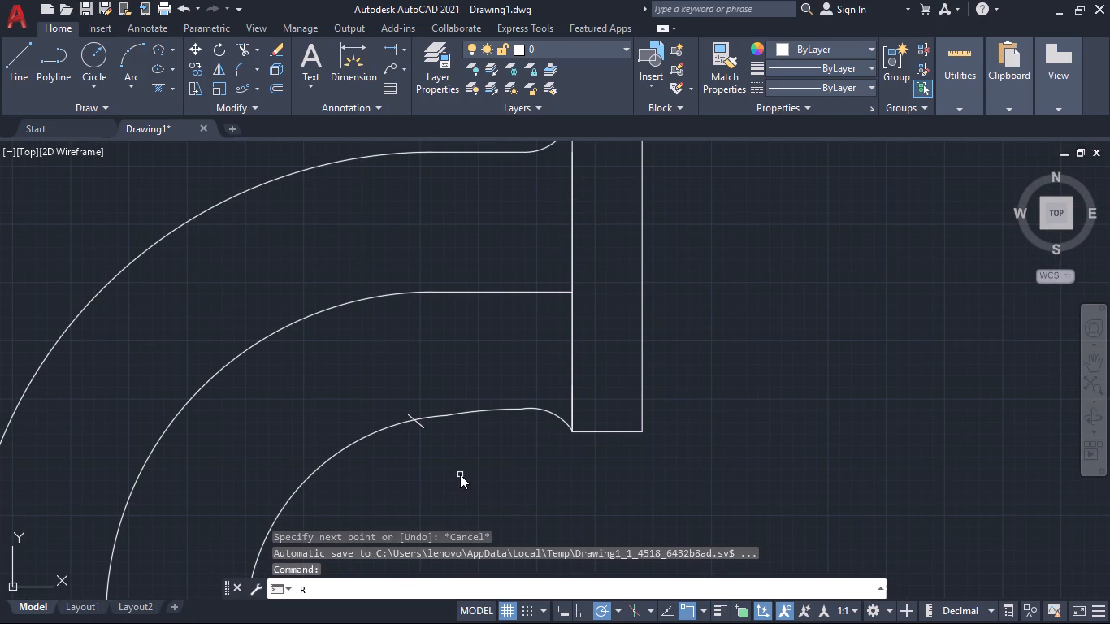
scroll(447, 462, up, 3)
click(326, 241)
click(403, 333)
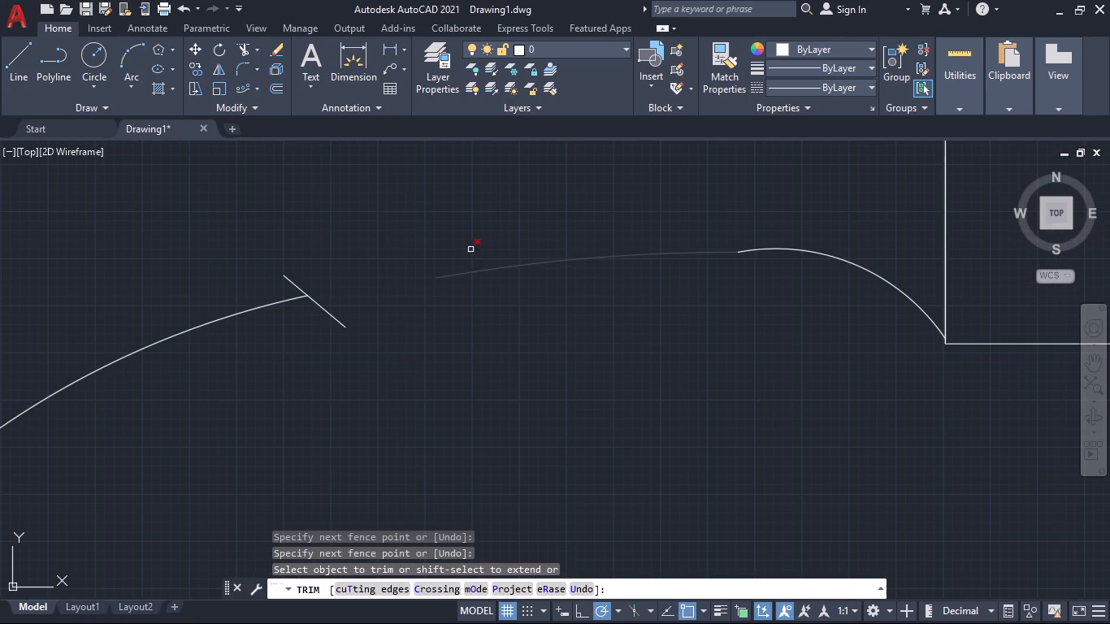
click(469, 246)
click(608, 336)
key(Escape)
Draw a short vertical line across the small flange arc at its peak.
key(l)
key(Return)
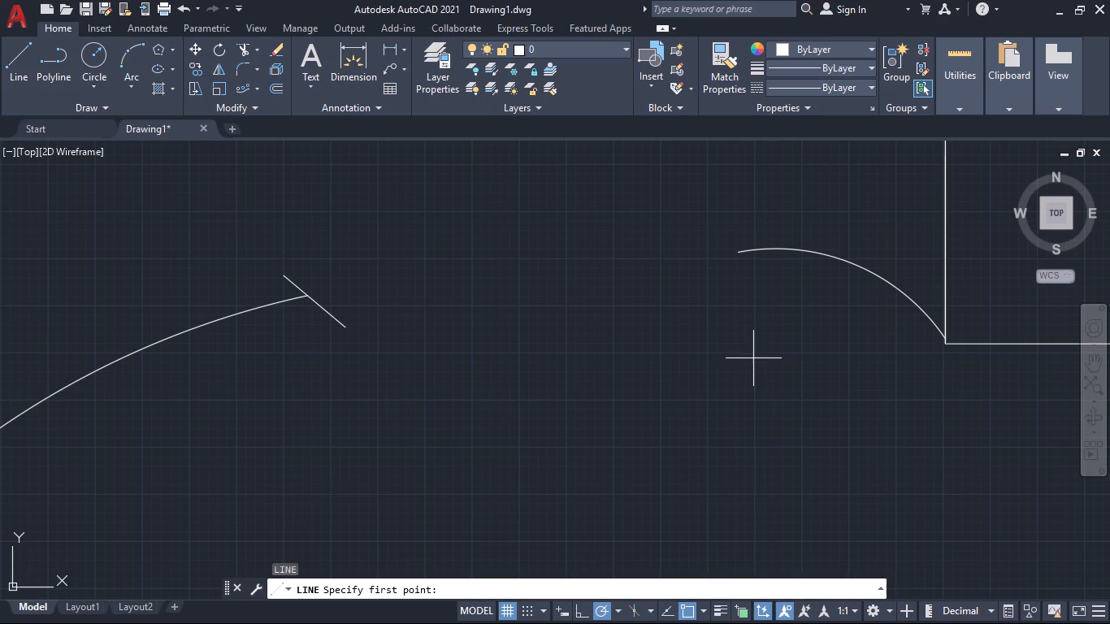
click(778, 228)
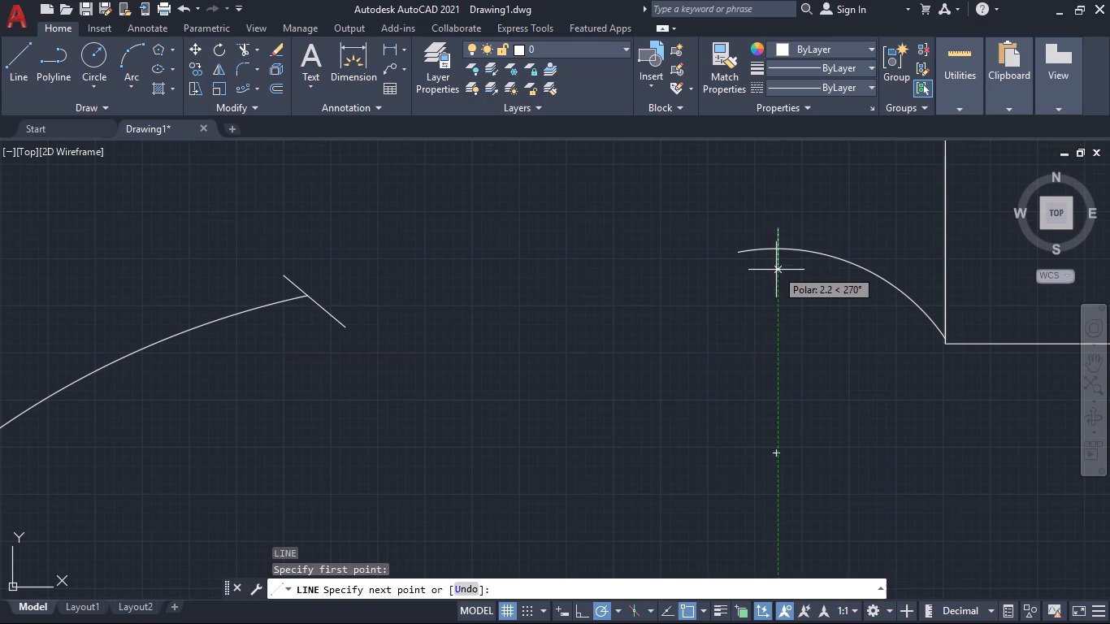
click(778, 279)
key(BackSpace)
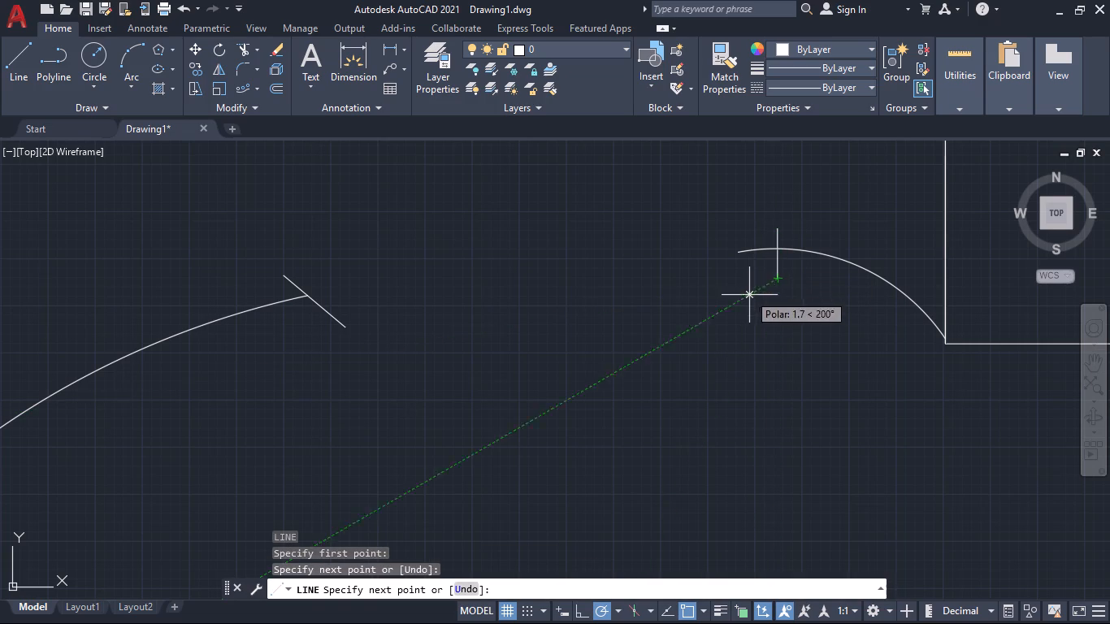
key(space)
Trim the part of the small flange arc on the bend side of the short vertical line.
text(tr)
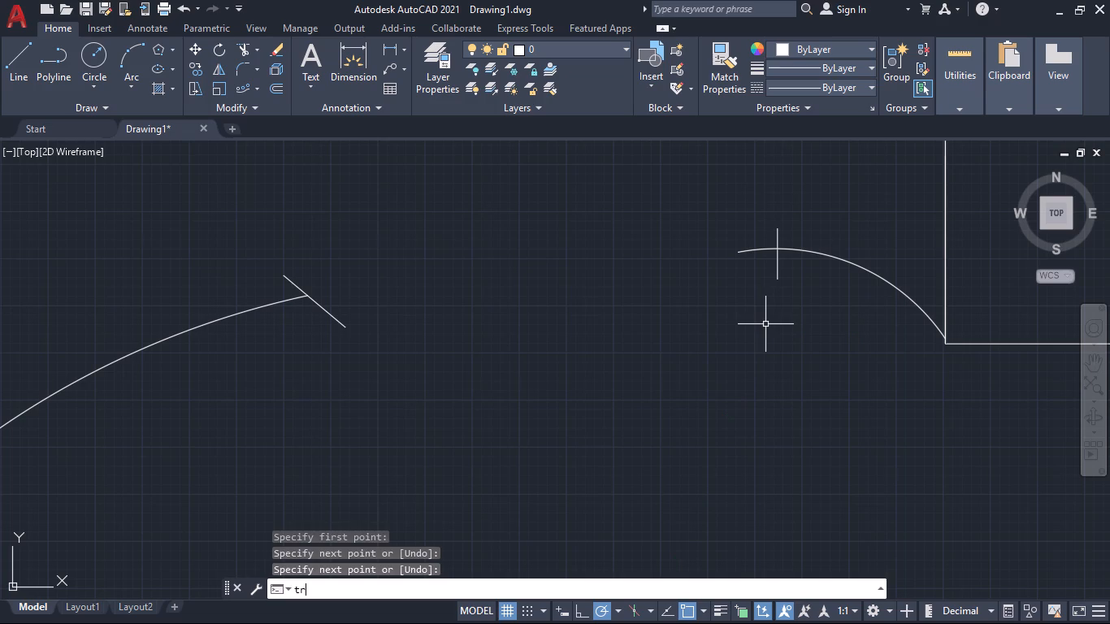
key(Return)
scroll(752, 289, up, 2)
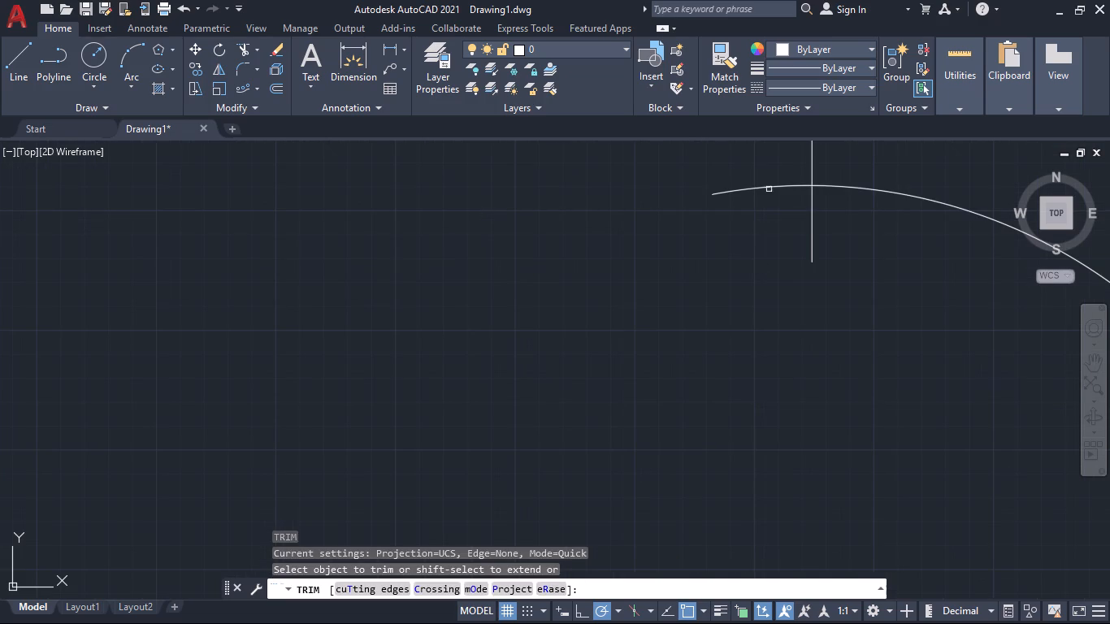
click(765, 171)
click(773, 216)
scroll(732, 297, down, 3)
middle_drag(673, 340, 633, 363)
middle_click(513, 354)
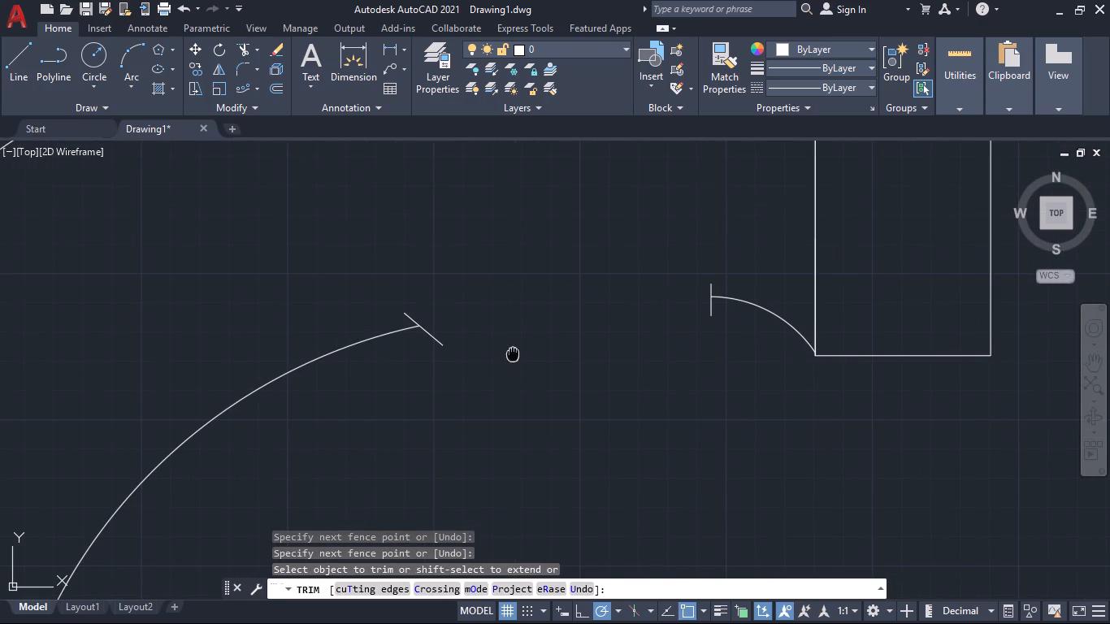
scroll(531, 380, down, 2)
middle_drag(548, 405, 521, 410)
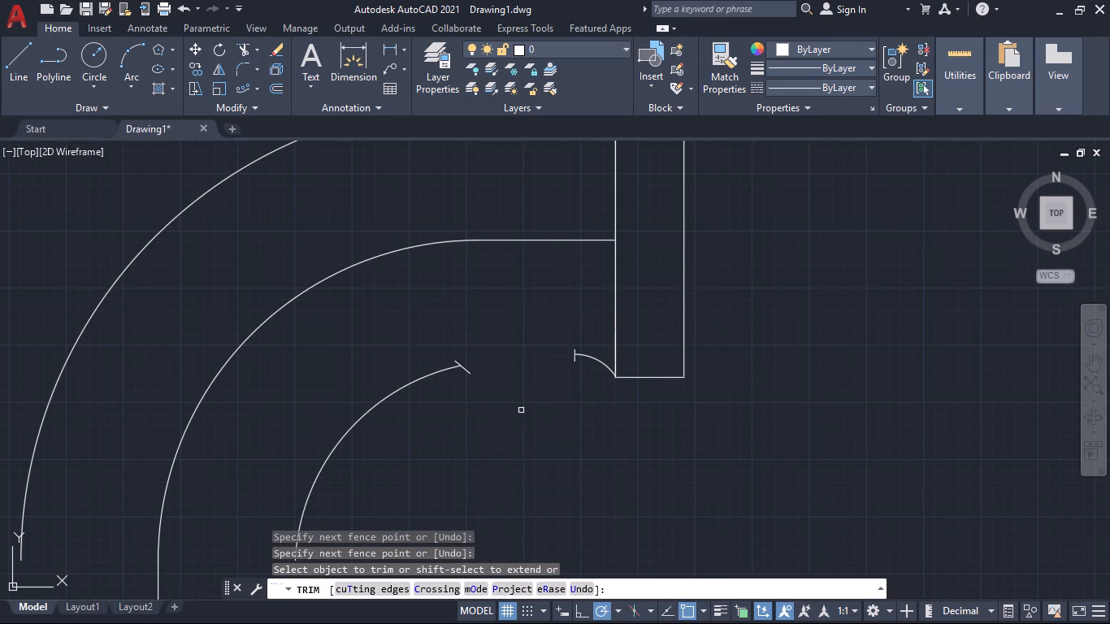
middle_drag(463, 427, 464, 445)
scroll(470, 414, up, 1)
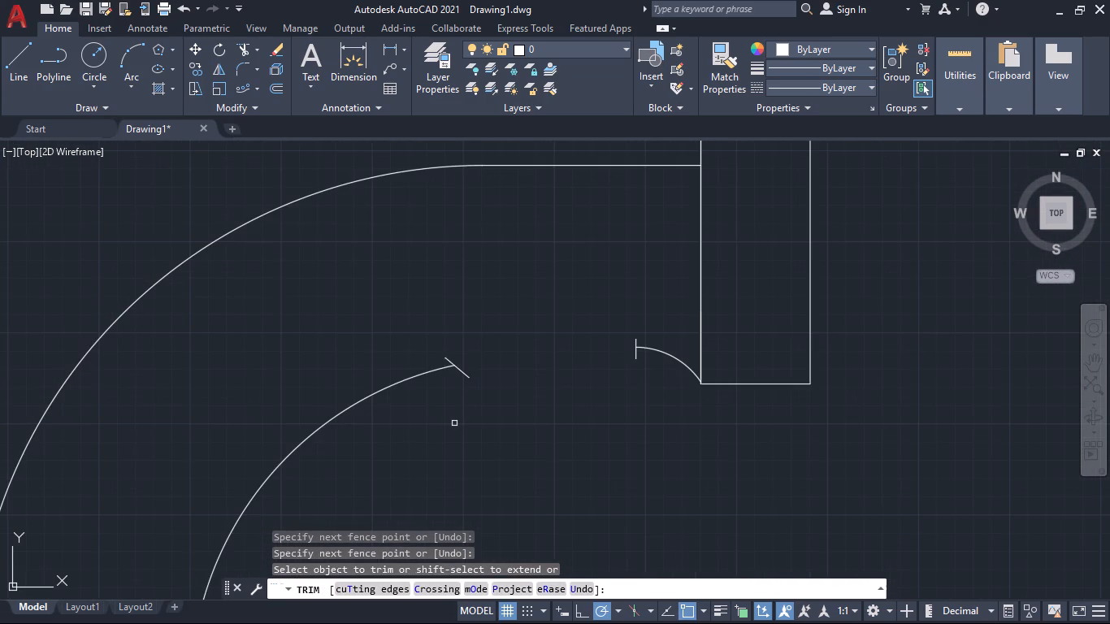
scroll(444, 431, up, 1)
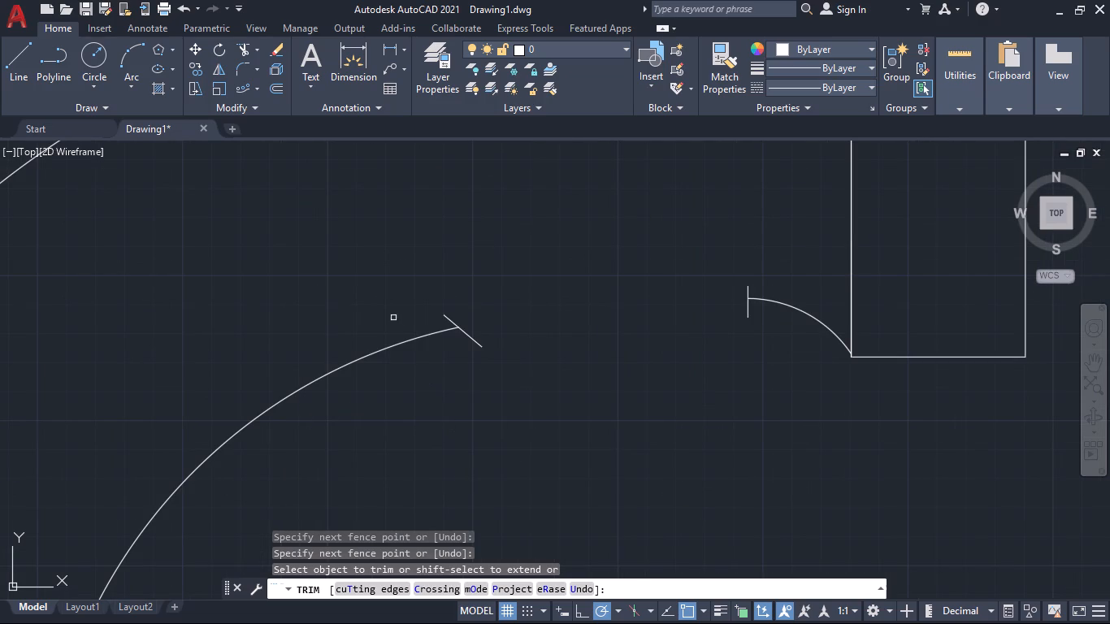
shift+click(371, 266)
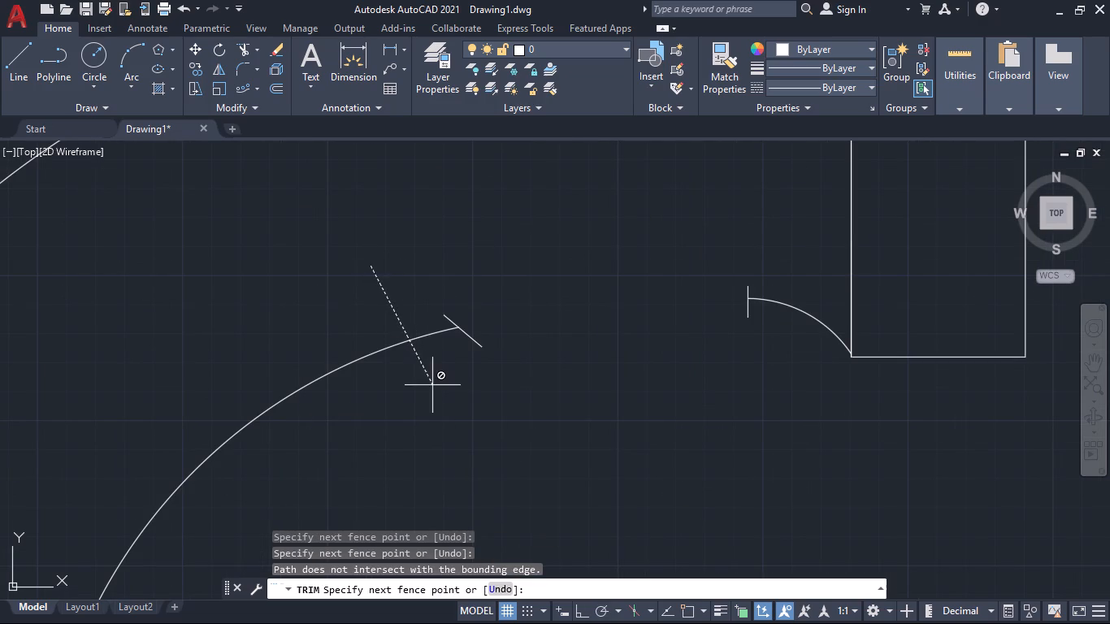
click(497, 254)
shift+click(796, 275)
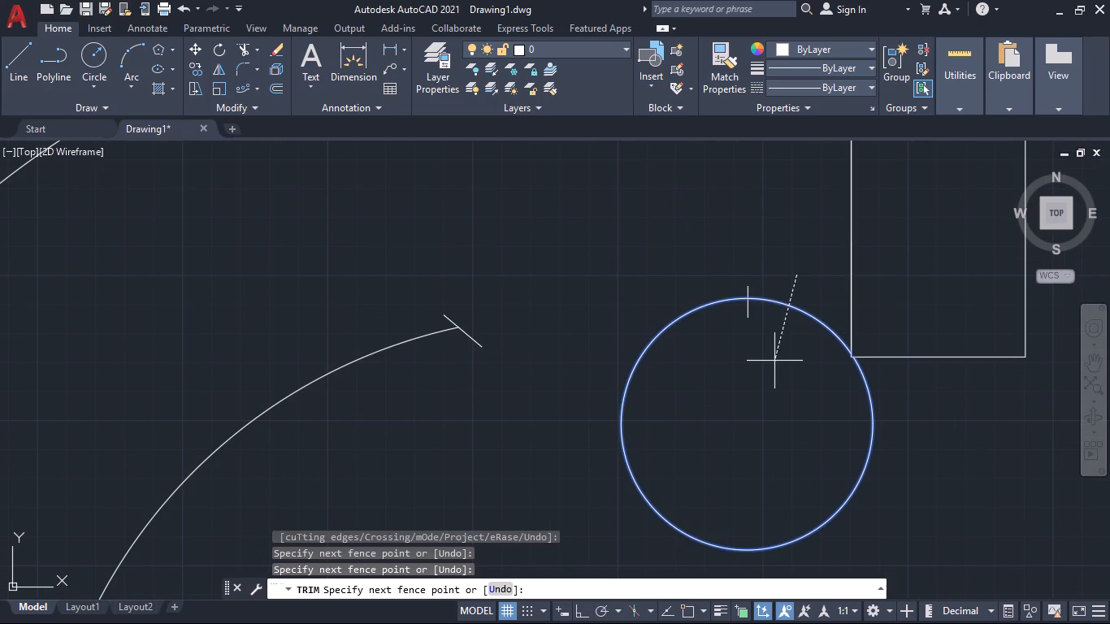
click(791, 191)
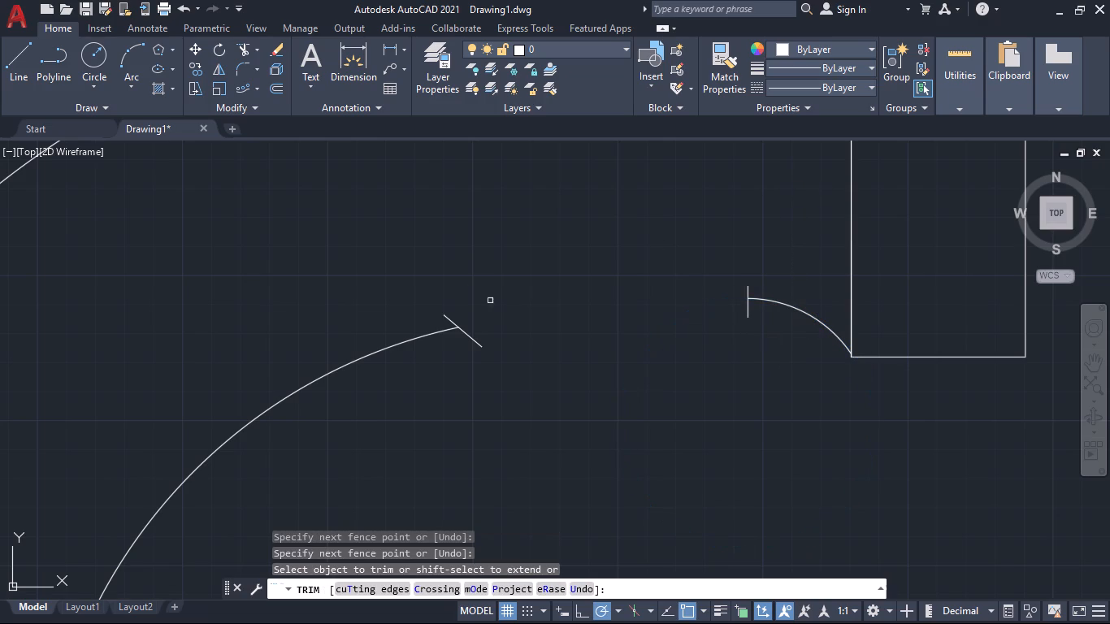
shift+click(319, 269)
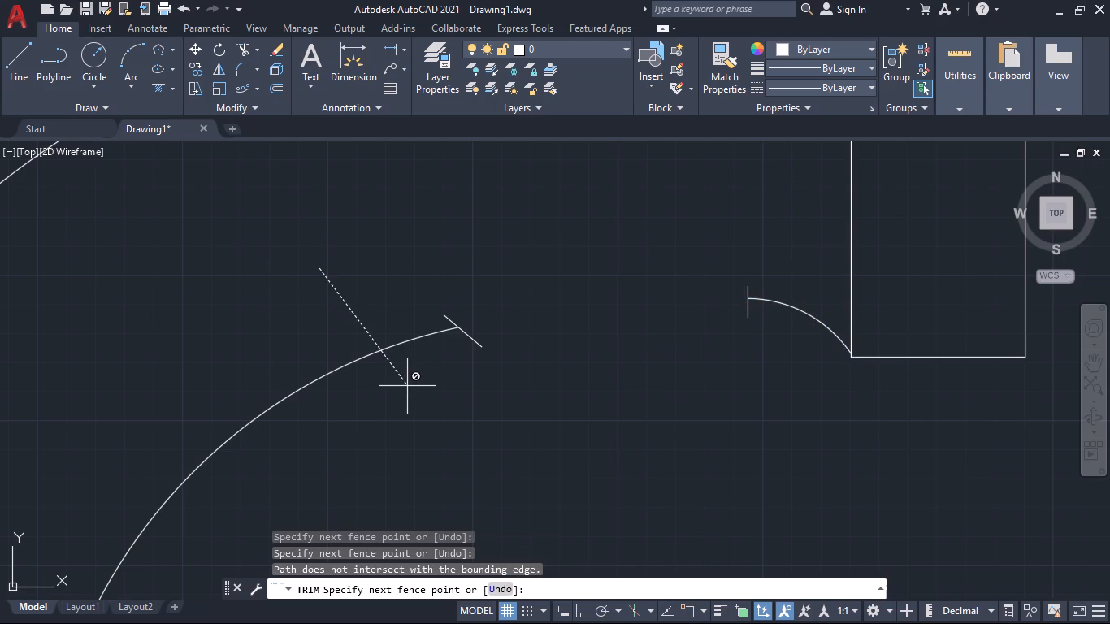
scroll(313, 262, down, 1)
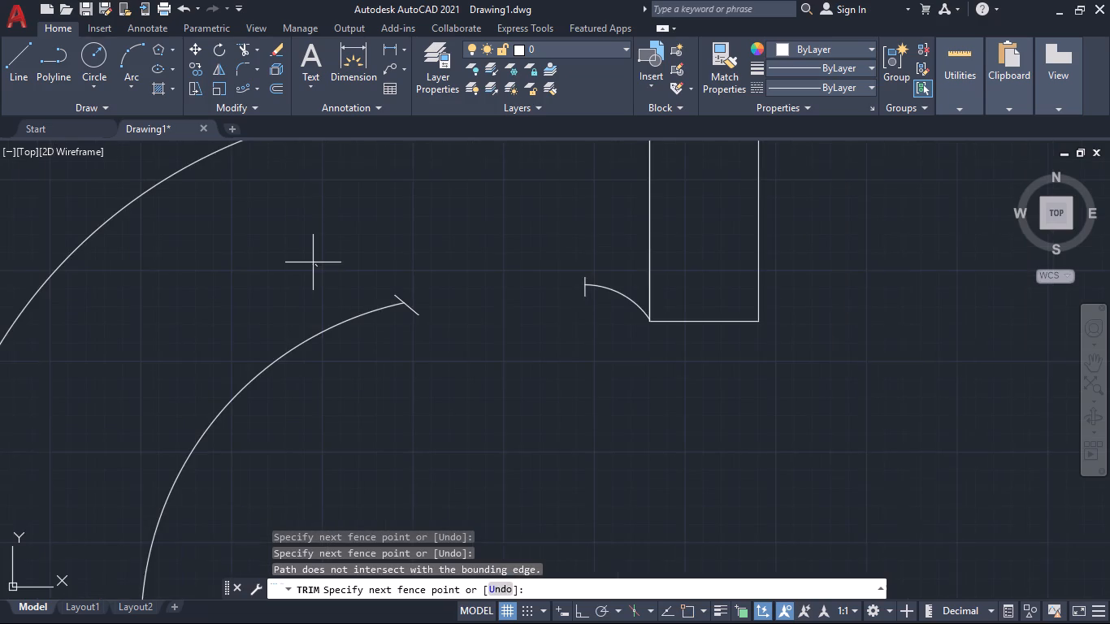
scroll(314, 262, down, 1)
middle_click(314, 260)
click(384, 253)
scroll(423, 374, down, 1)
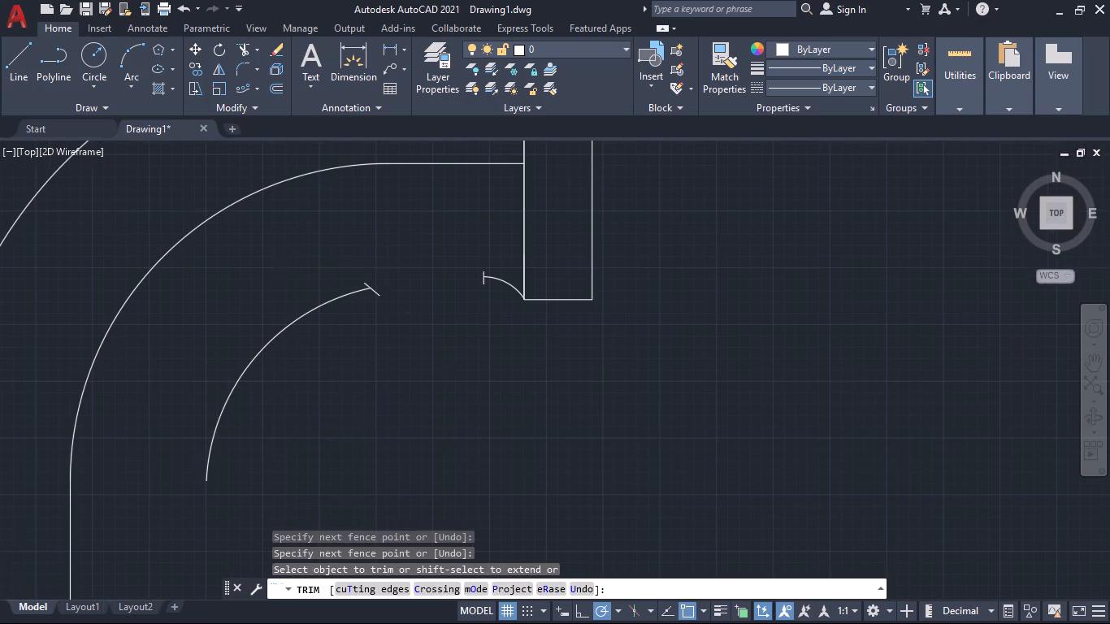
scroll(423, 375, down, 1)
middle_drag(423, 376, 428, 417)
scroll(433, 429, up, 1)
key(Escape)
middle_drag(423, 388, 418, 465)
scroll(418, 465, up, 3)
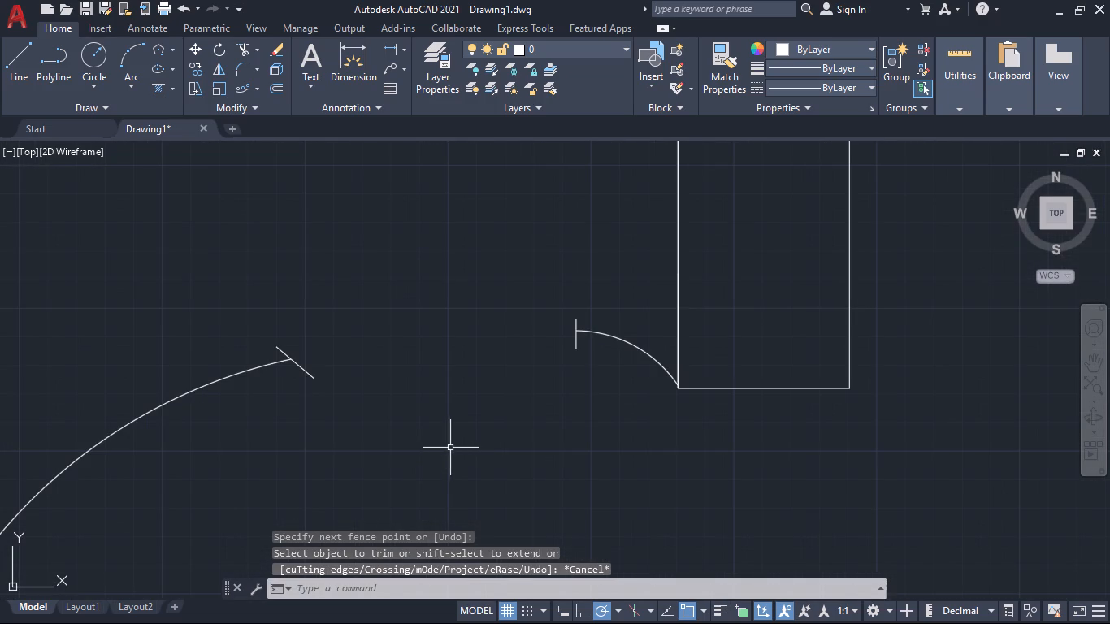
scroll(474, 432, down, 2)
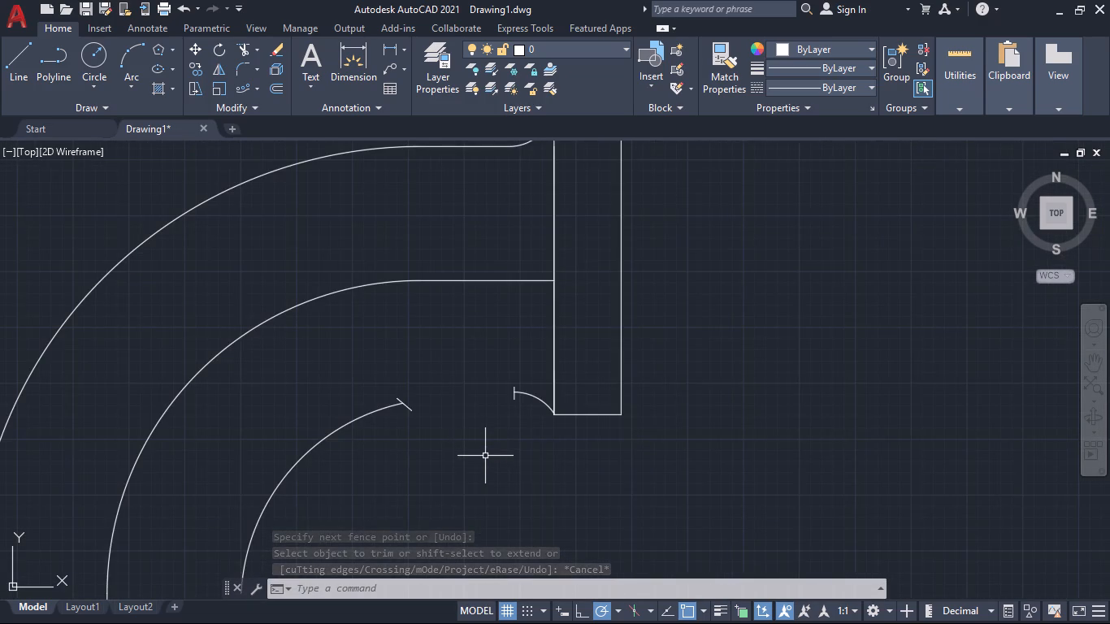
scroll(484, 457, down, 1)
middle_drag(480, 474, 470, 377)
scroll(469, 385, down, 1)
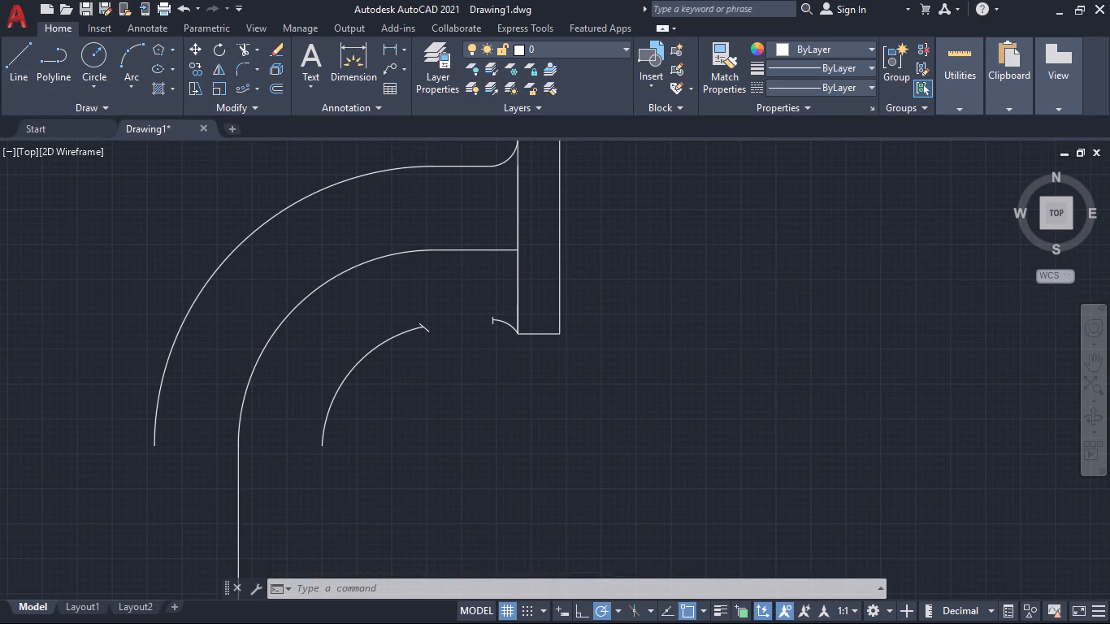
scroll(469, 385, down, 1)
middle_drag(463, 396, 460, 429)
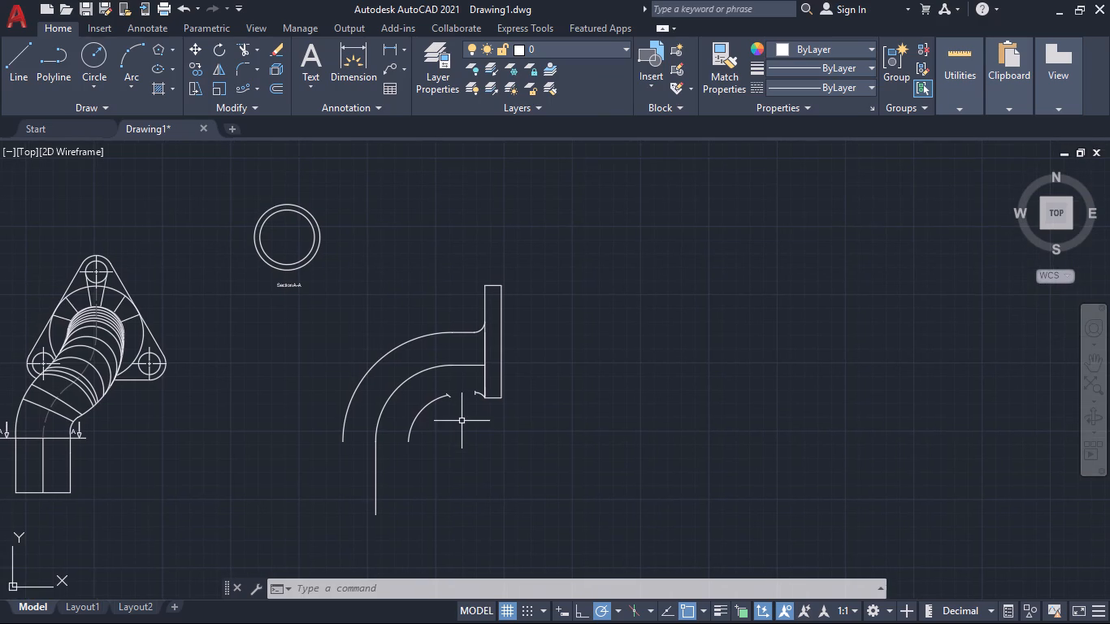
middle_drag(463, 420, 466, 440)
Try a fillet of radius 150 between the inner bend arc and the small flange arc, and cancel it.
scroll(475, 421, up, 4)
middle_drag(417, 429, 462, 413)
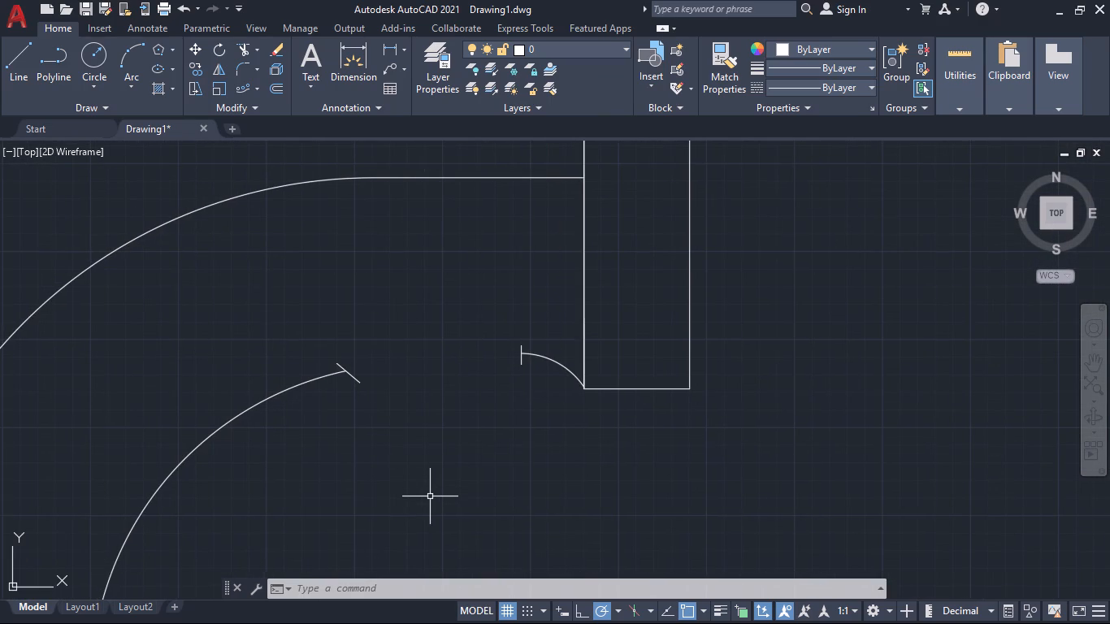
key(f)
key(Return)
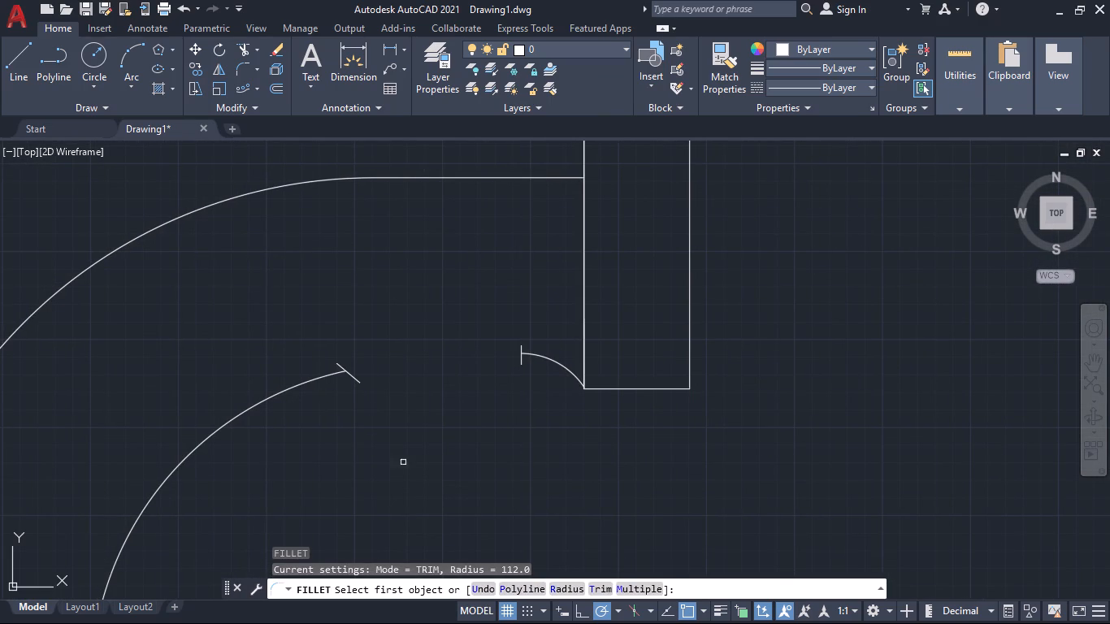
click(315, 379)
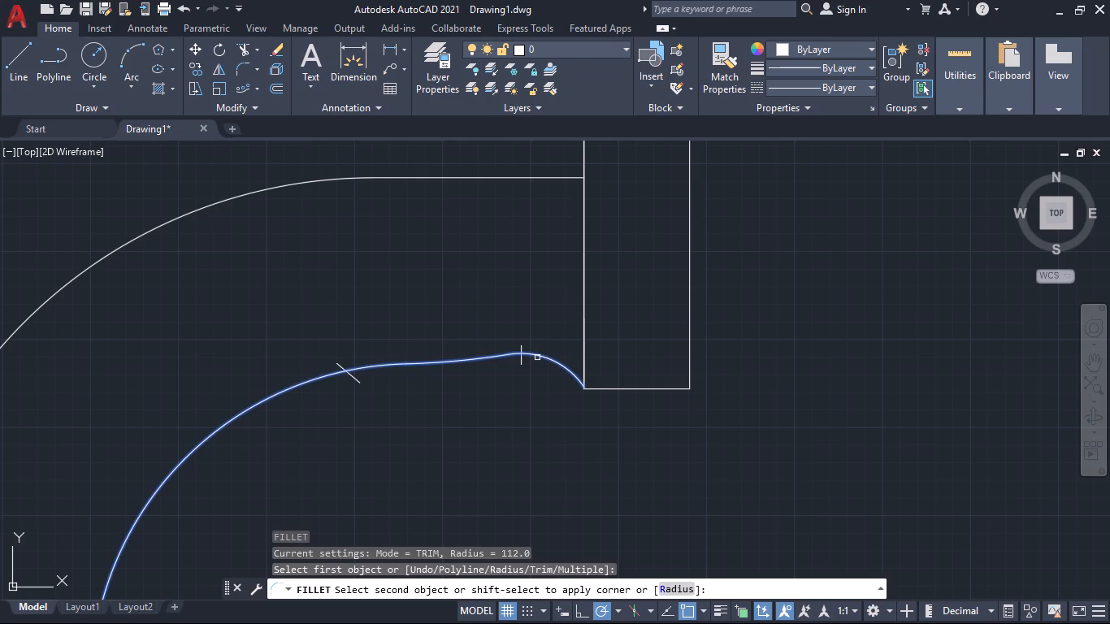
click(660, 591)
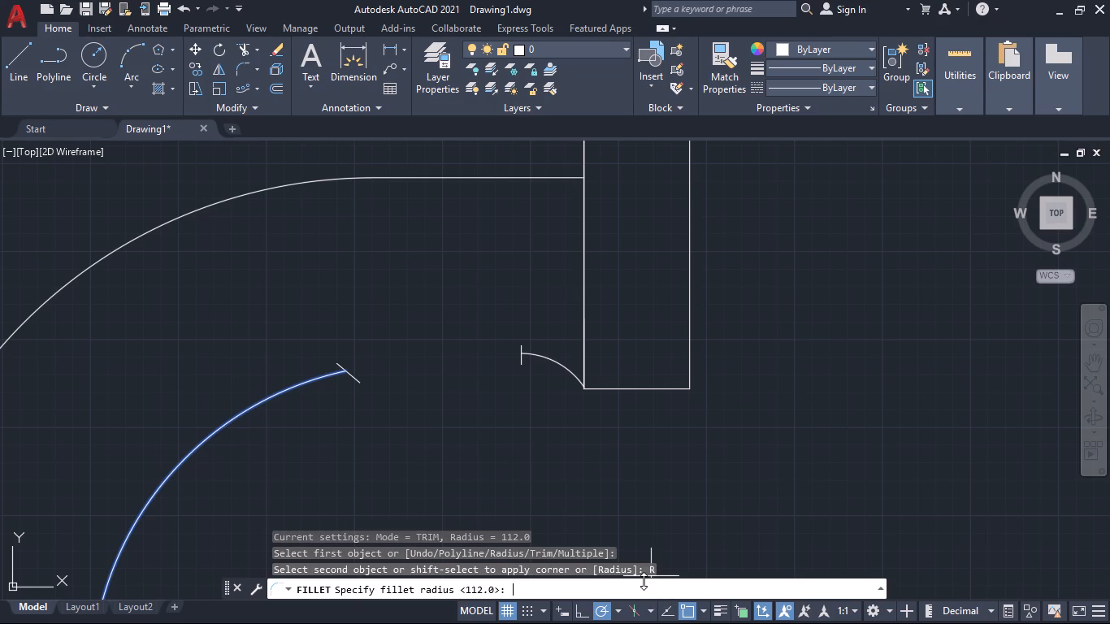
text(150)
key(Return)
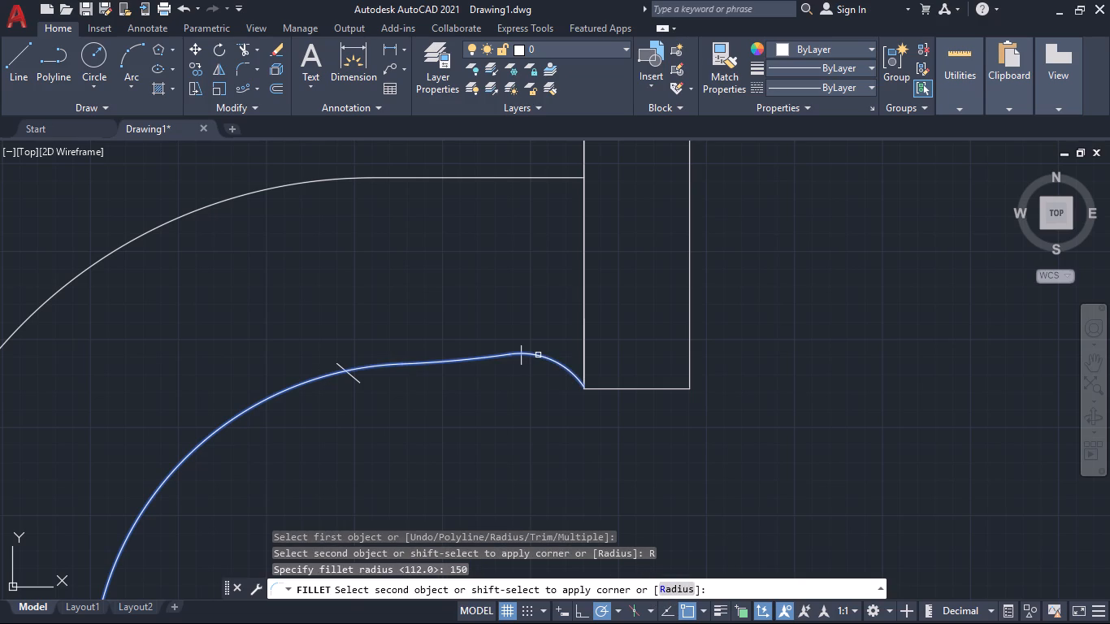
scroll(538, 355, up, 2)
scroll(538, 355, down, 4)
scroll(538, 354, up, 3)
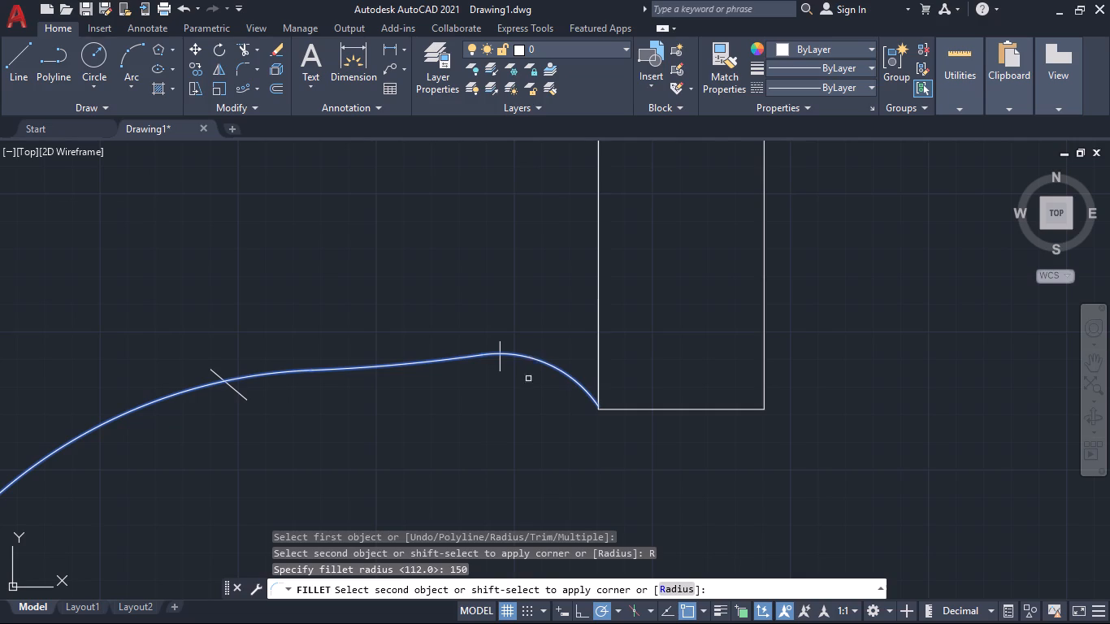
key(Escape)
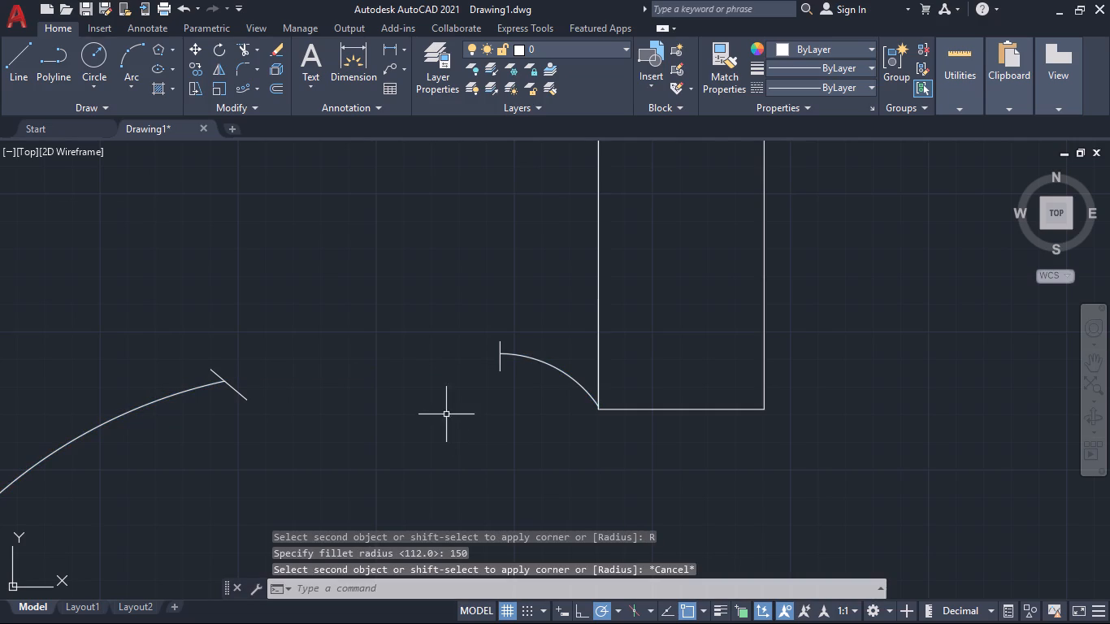
Draw a line chain: about 4 units at 275° in the gap, back to the inner bend arc's end, and across to the small flange arc's end.
click(8, 58)
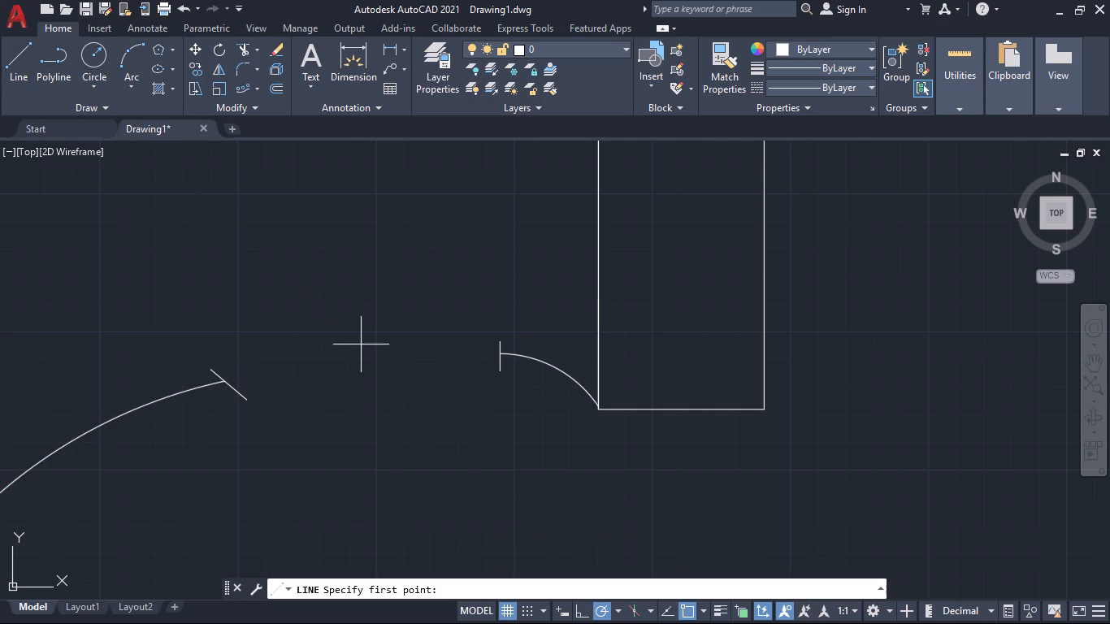
click(363, 334)
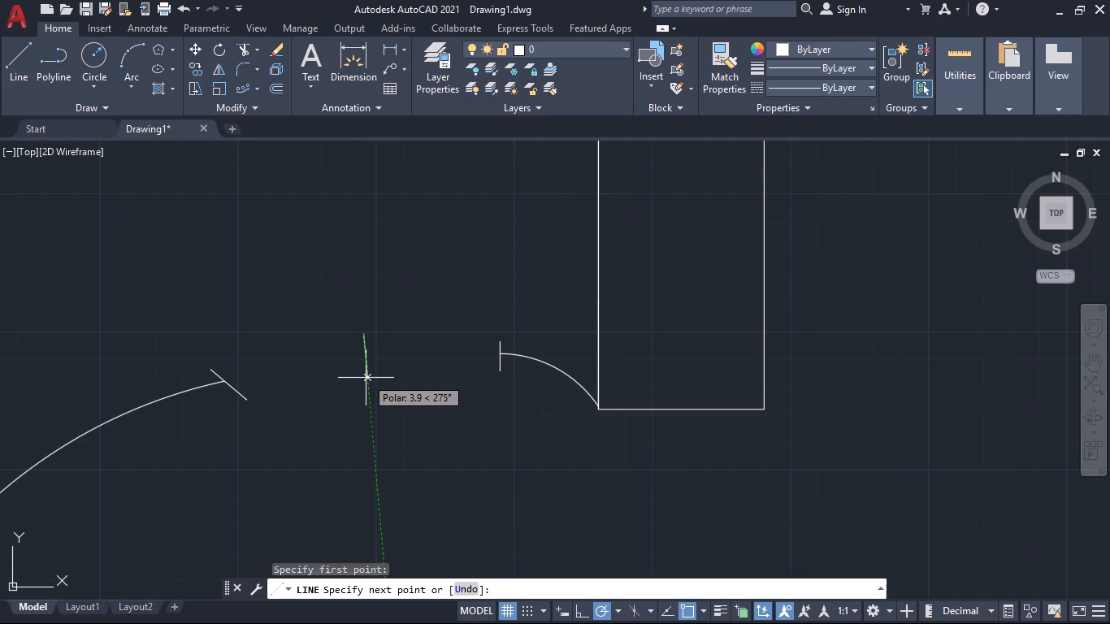
click(367, 380)
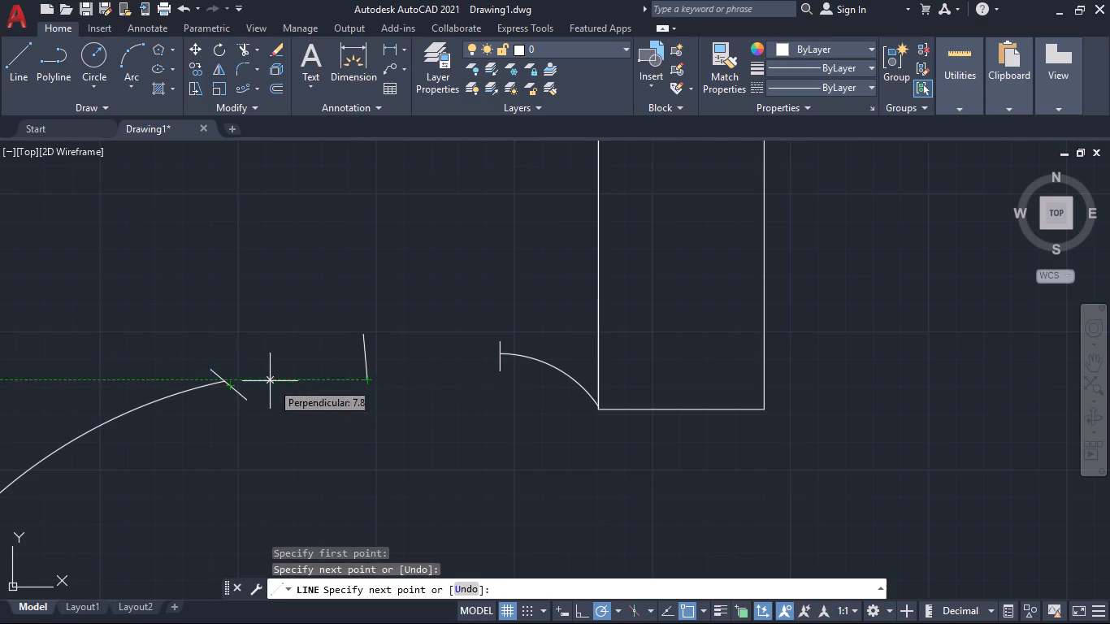
click(226, 379)
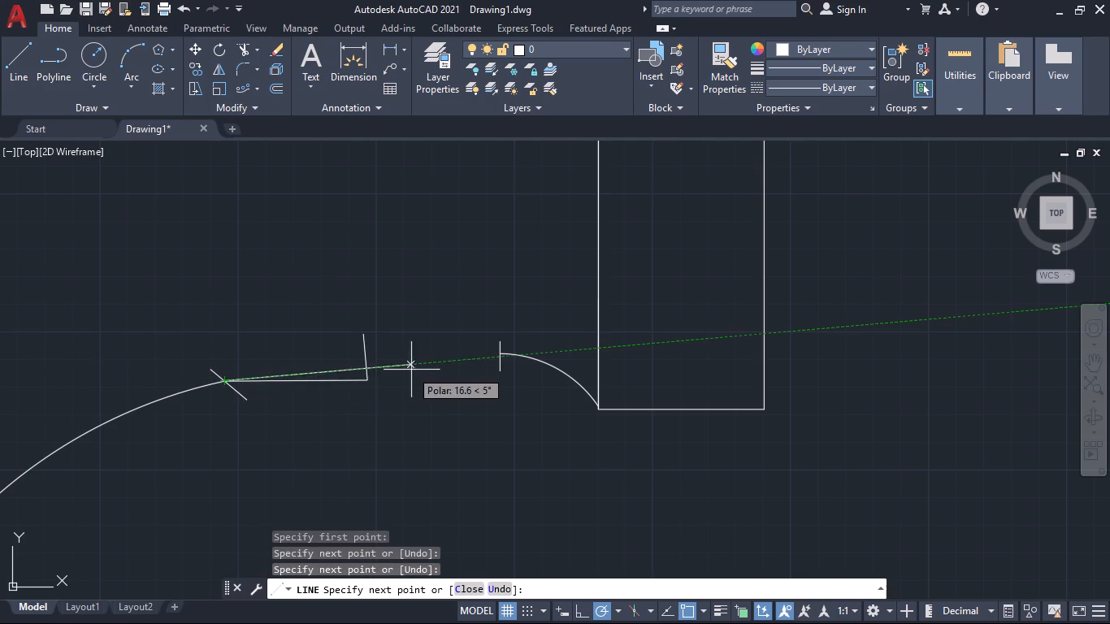
click(498, 354)
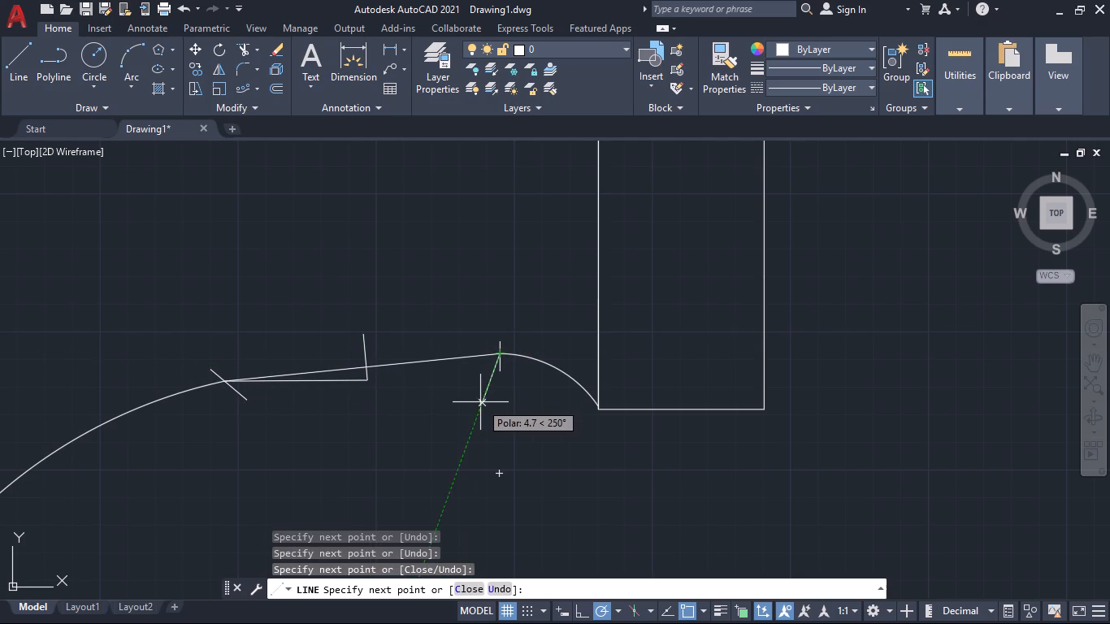
key(Escape)
Delete the short steep segment and the near-horizontal segment, leaving only the line that joins the two arc ends.
click(363, 377)
click(368, 375)
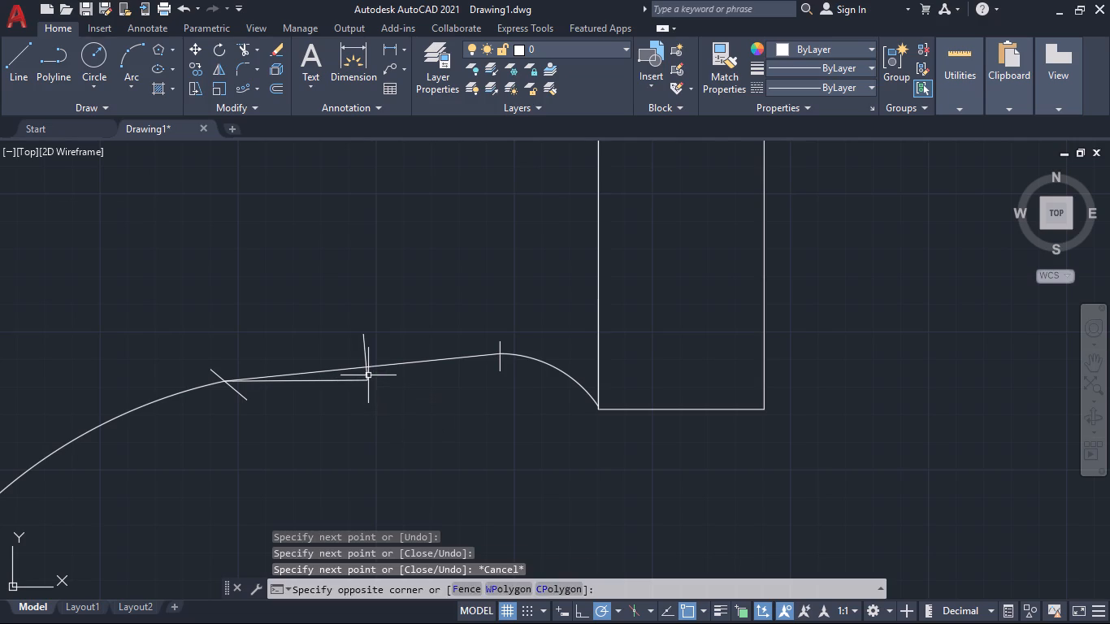
click(363, 384)
double_click(372, 376)
click(362, 379)
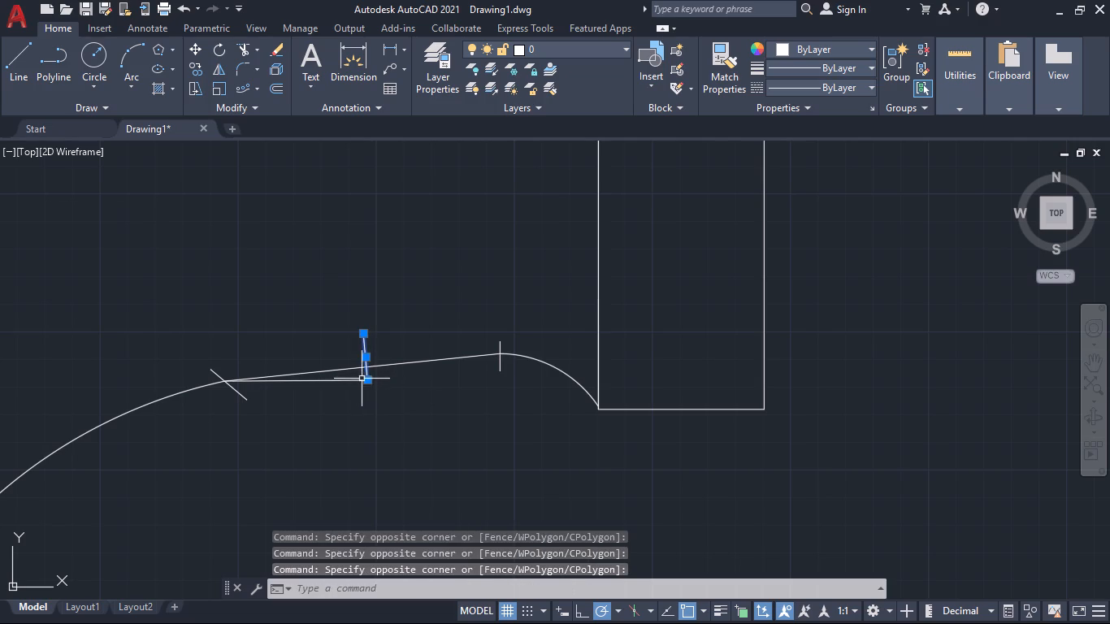
key(Delete)
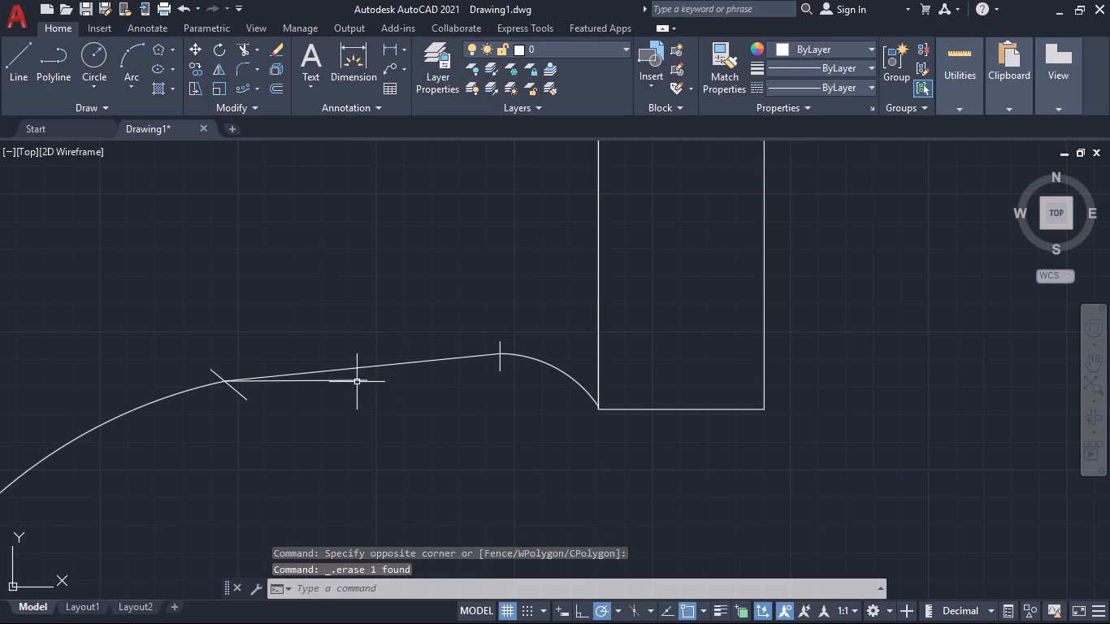
click(357, 382)
key(Delete)
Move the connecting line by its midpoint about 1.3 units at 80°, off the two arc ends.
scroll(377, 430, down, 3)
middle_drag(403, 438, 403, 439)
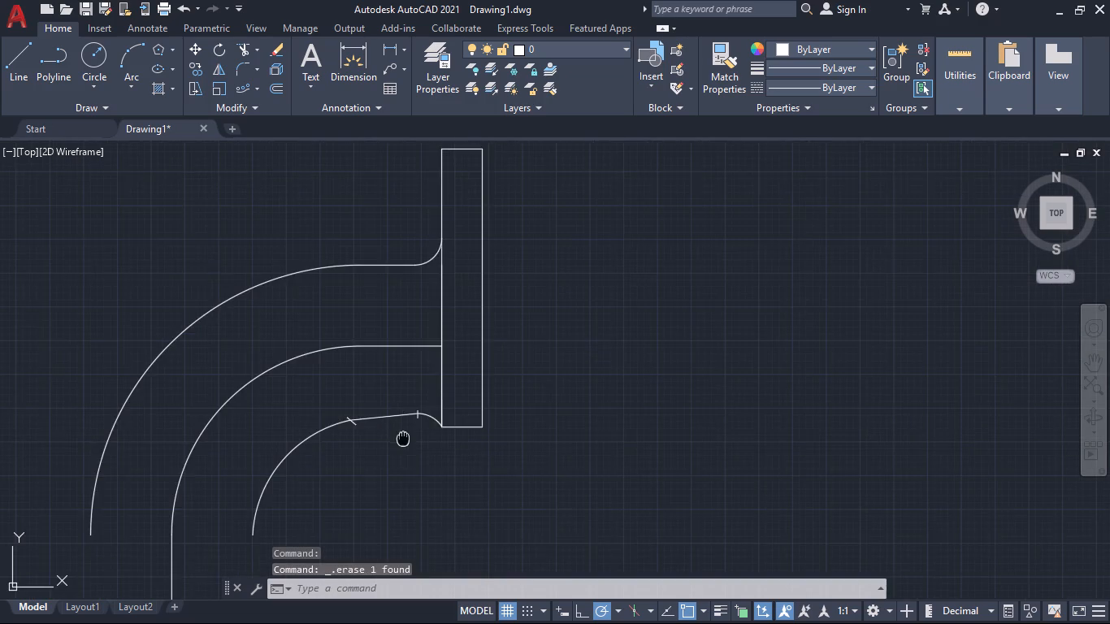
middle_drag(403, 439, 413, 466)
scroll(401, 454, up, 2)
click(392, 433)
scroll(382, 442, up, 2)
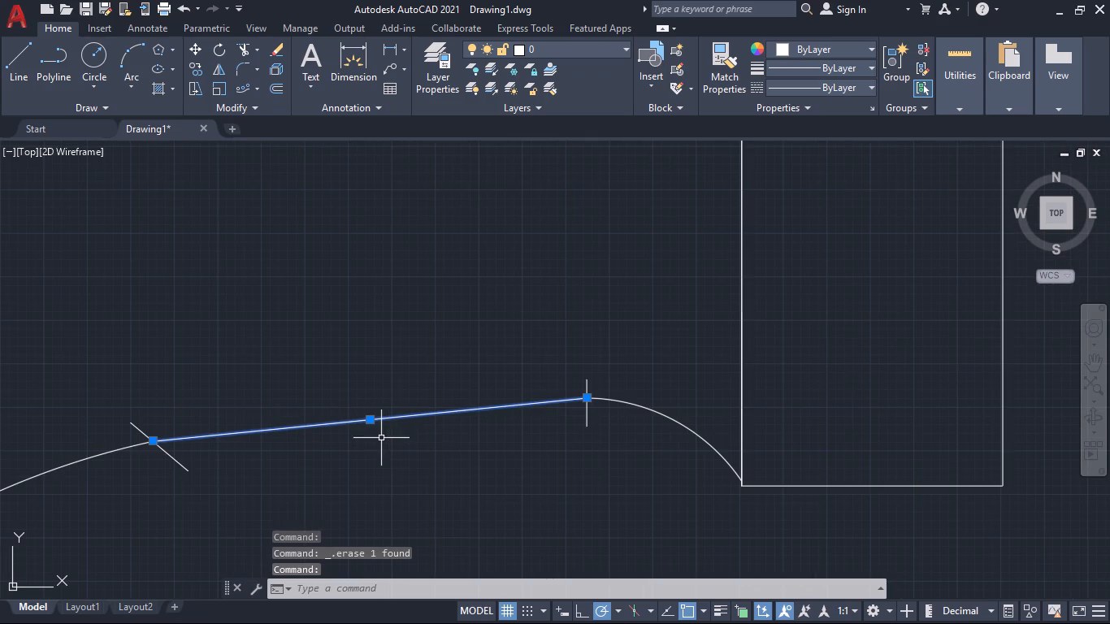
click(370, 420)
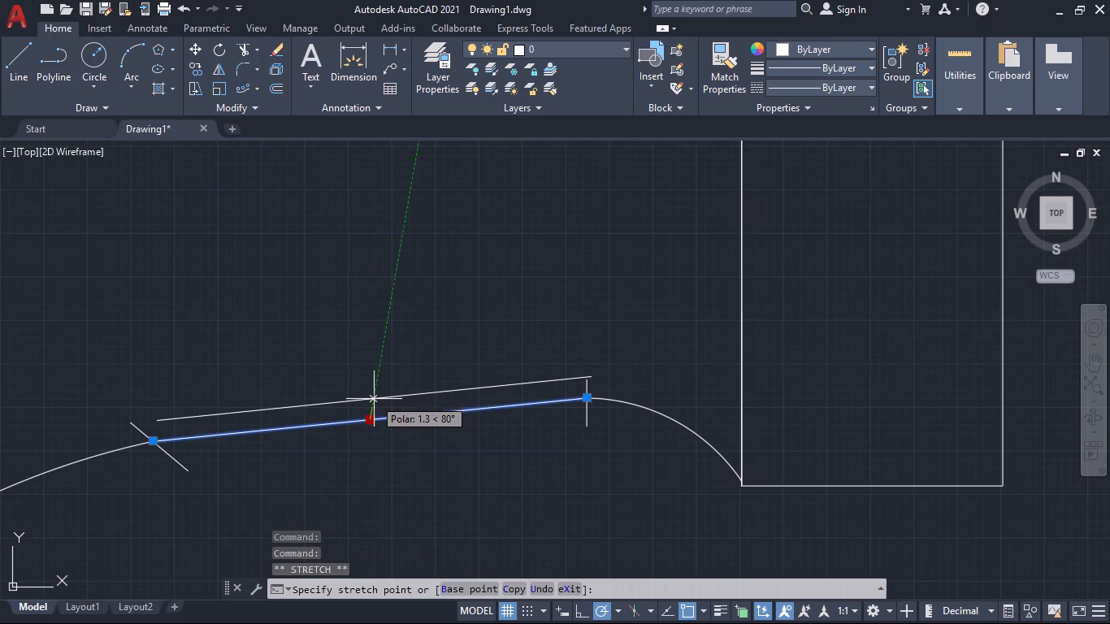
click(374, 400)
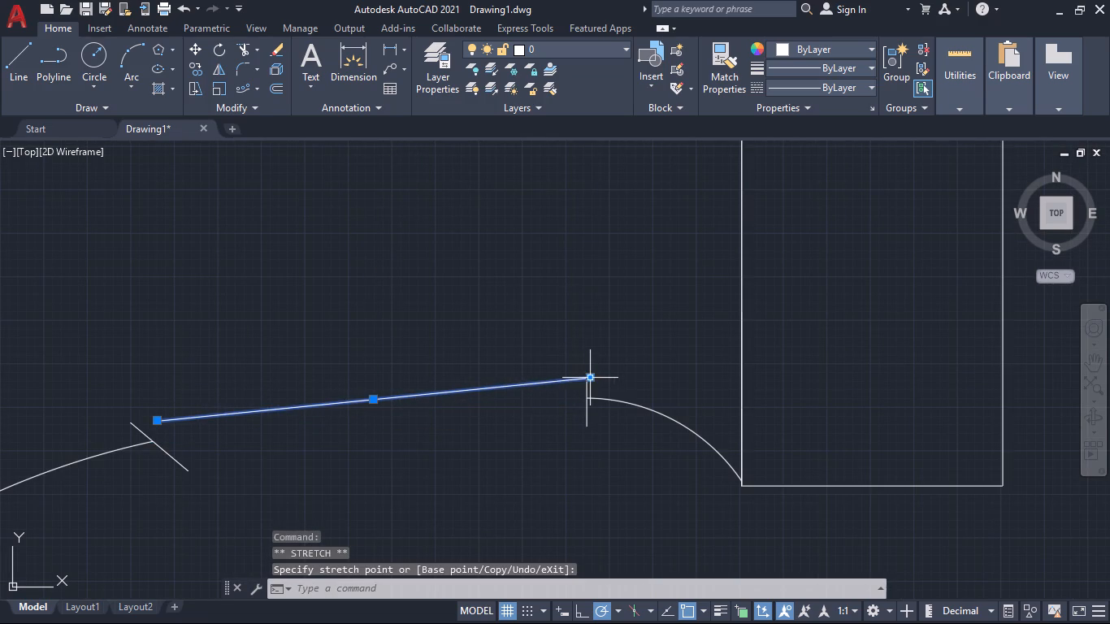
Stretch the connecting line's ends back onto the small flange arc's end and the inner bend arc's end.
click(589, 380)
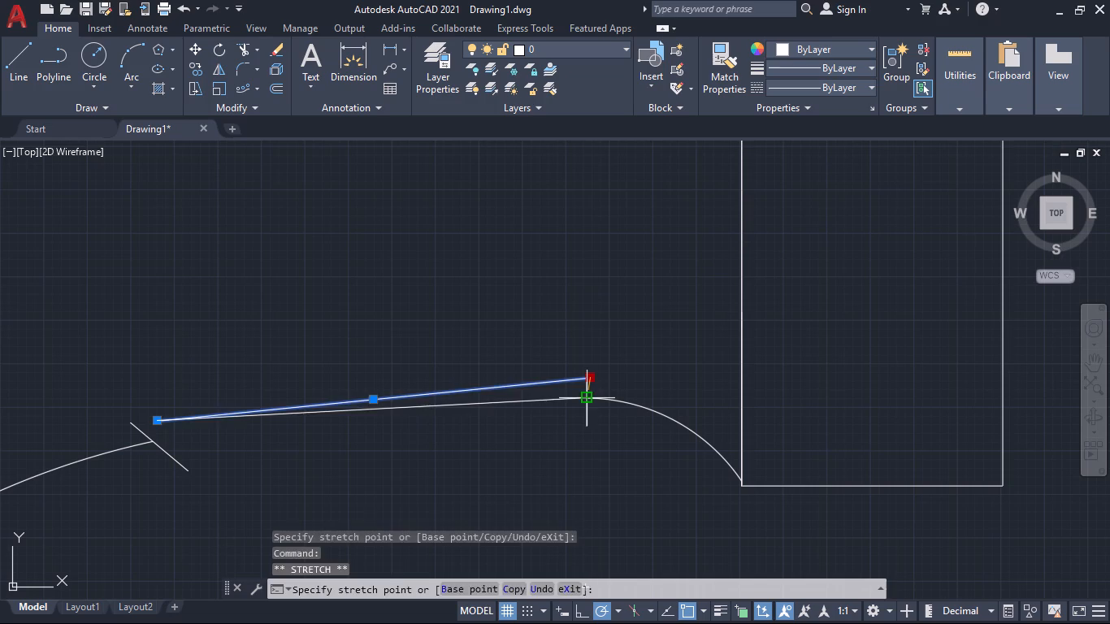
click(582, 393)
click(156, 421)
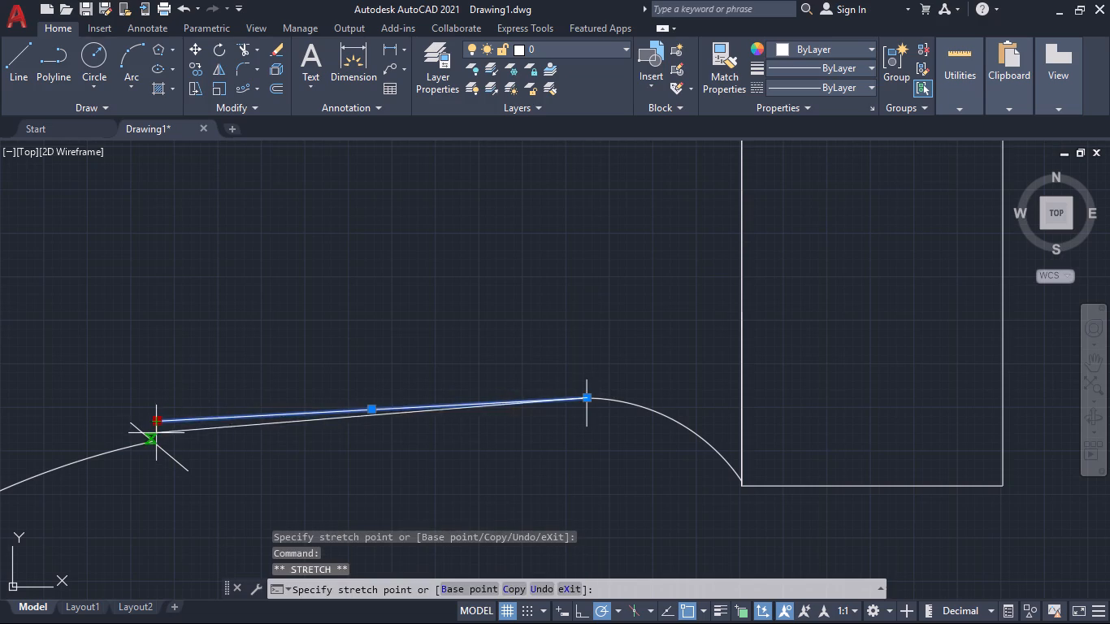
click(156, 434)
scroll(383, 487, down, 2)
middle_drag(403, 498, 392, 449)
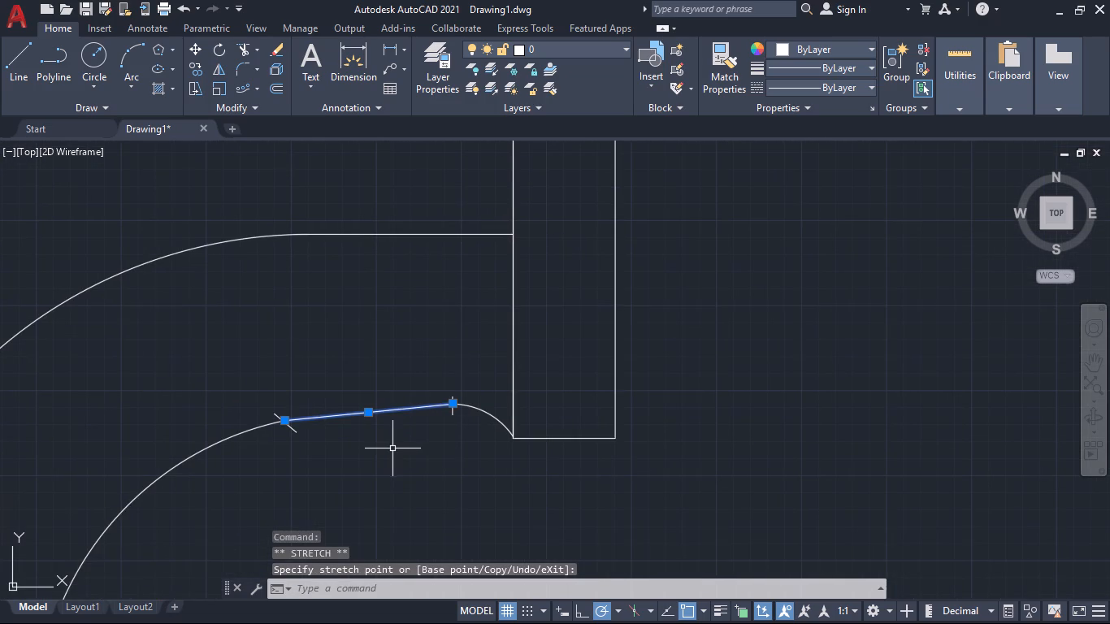
Delete the two short tick lines at the ends of the line connecting the inner bend arc and small flange arc.
key(Escape)
scroll(394, 470, down, 2)
middle_drag(423, 501, 405, 456)
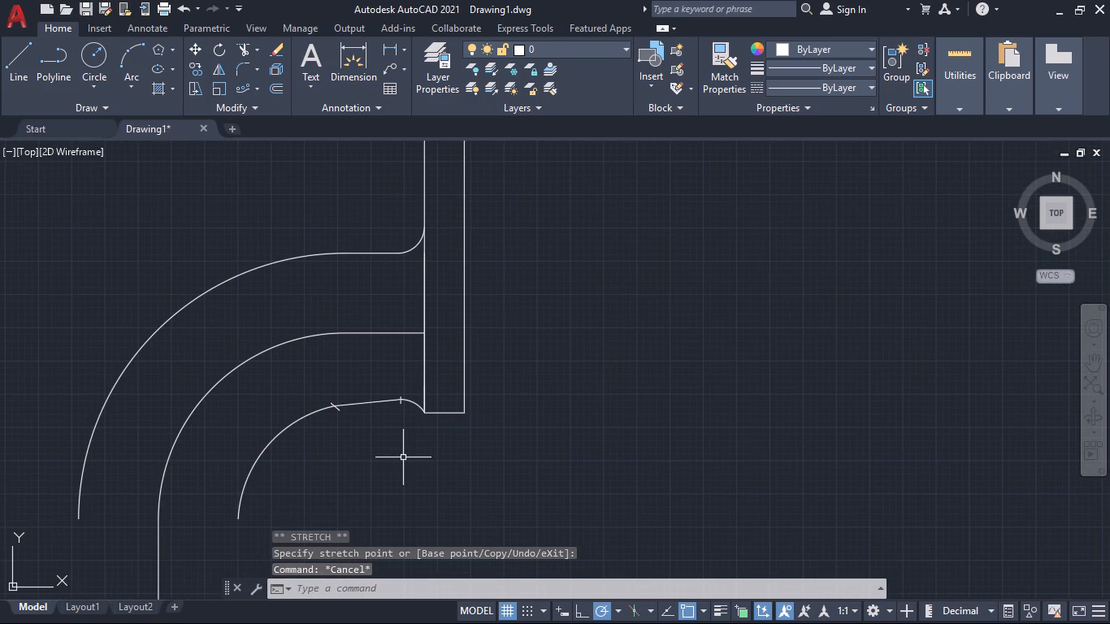
scroll(403, 457, down, 1)
middle_drag(403, 457, 415, 477)
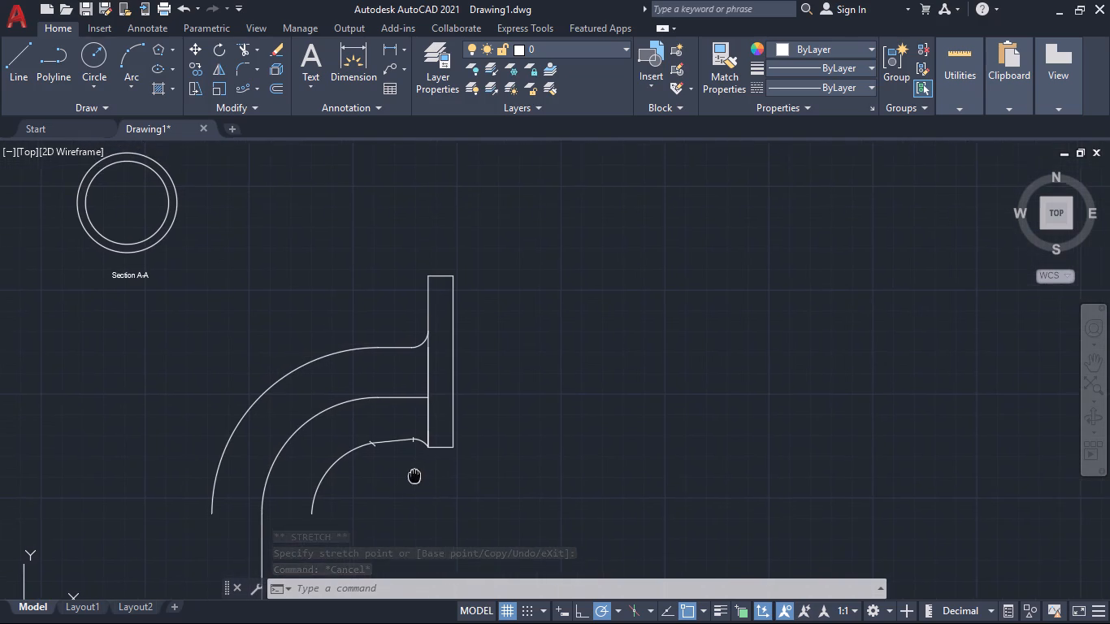
middle_drag(415, 477, 415, 478)
scroll(374, 448, up, 4)
click(371, 453)
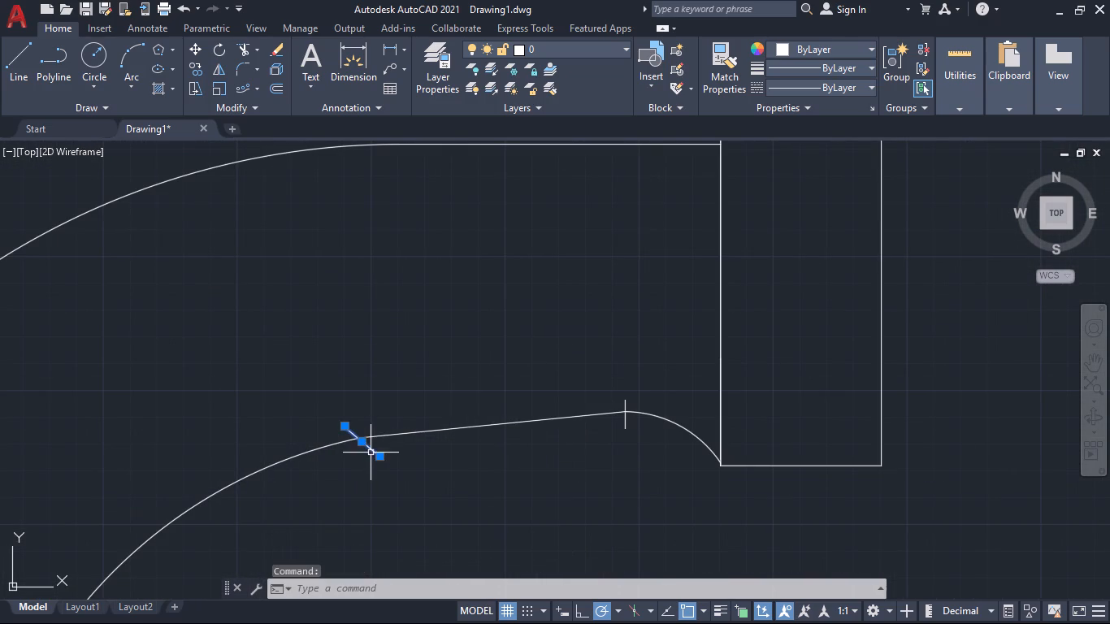
click(625, 422)
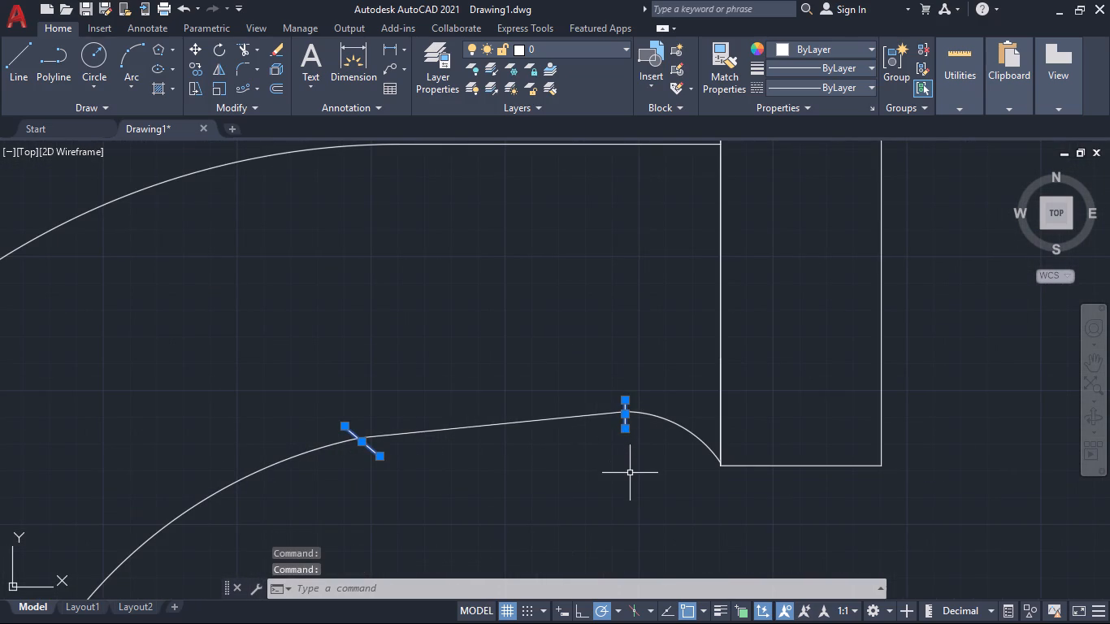
key(Delete)
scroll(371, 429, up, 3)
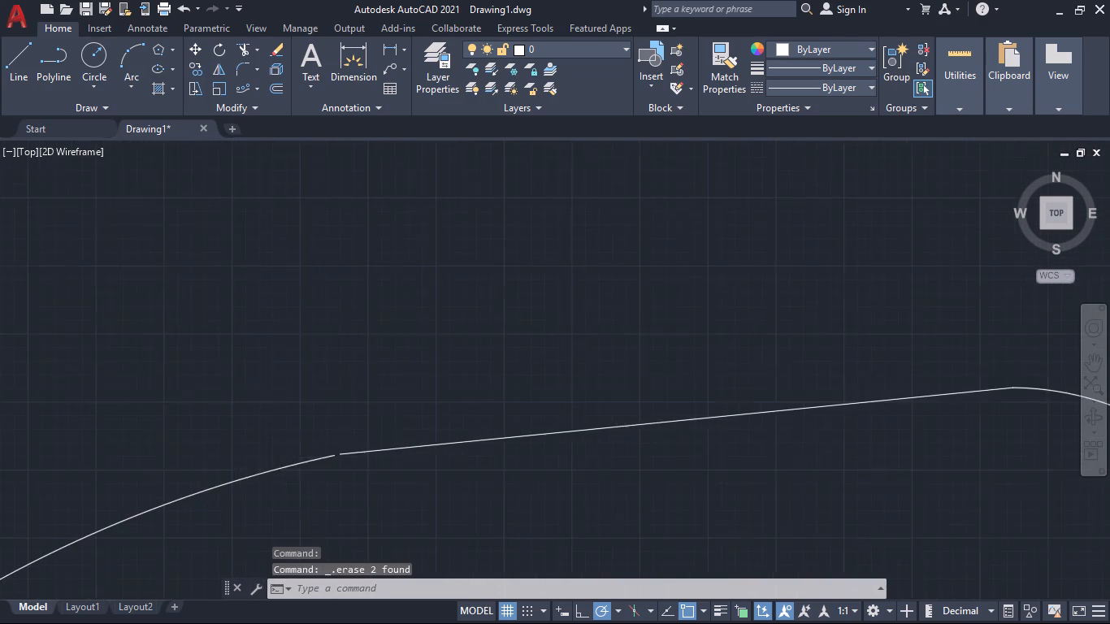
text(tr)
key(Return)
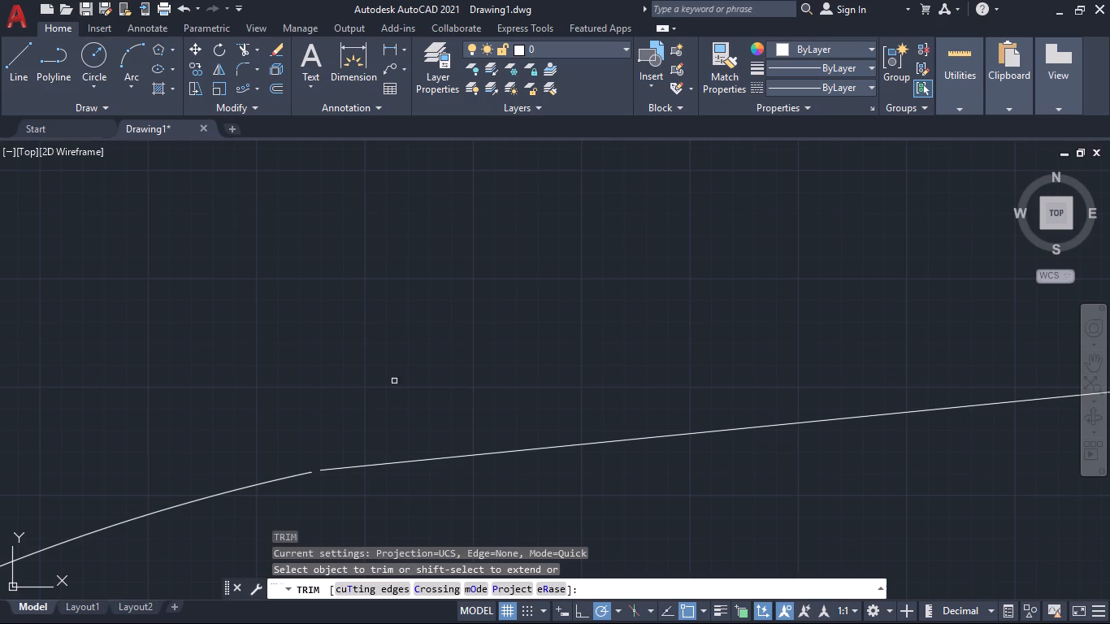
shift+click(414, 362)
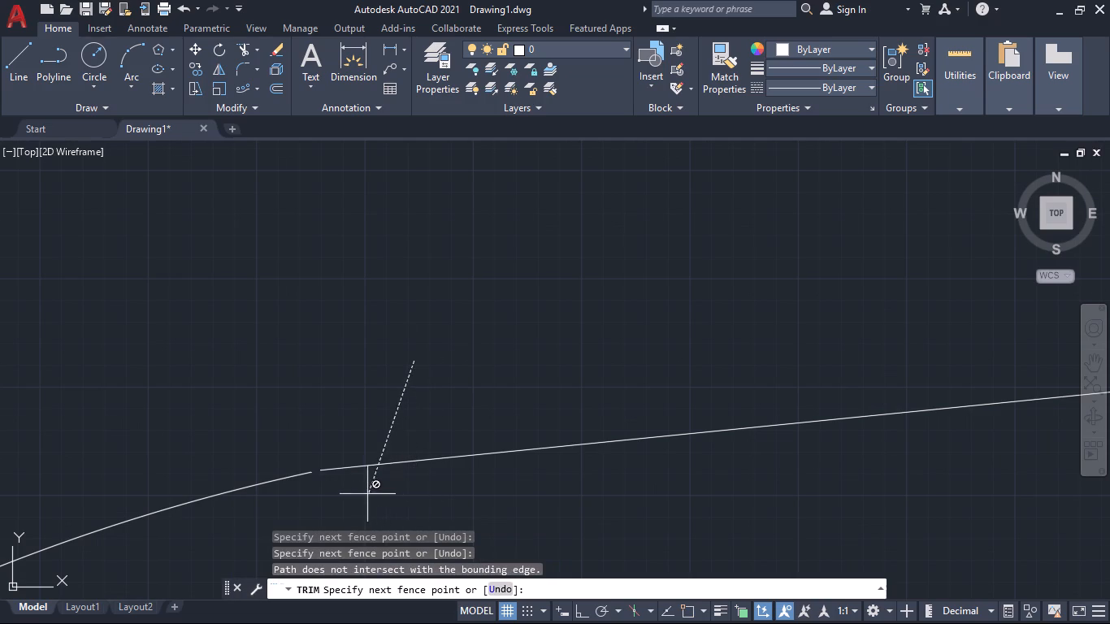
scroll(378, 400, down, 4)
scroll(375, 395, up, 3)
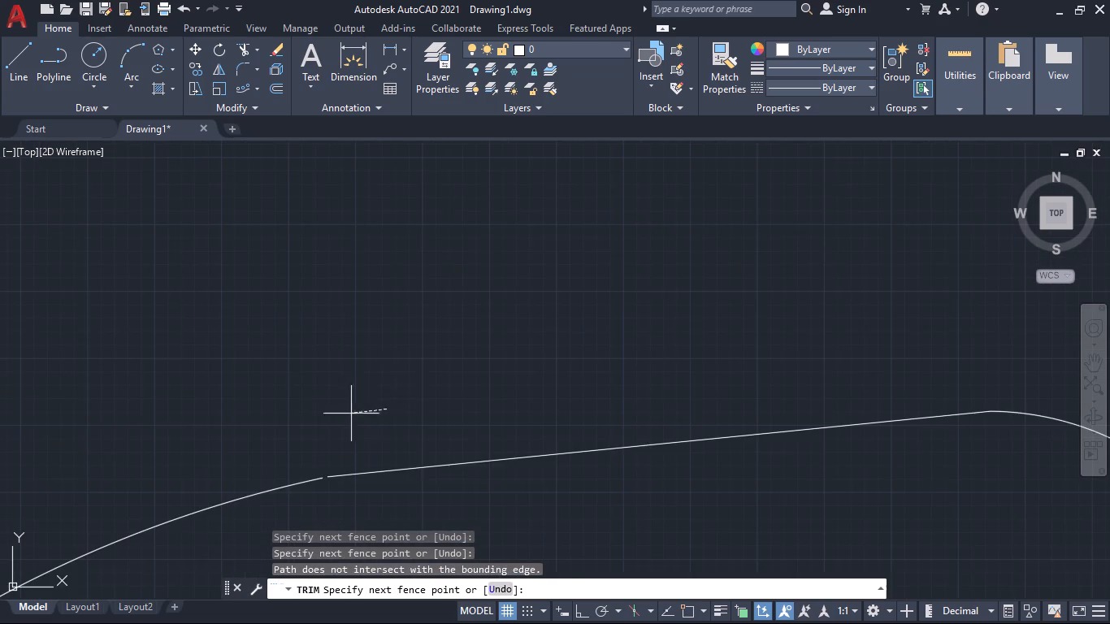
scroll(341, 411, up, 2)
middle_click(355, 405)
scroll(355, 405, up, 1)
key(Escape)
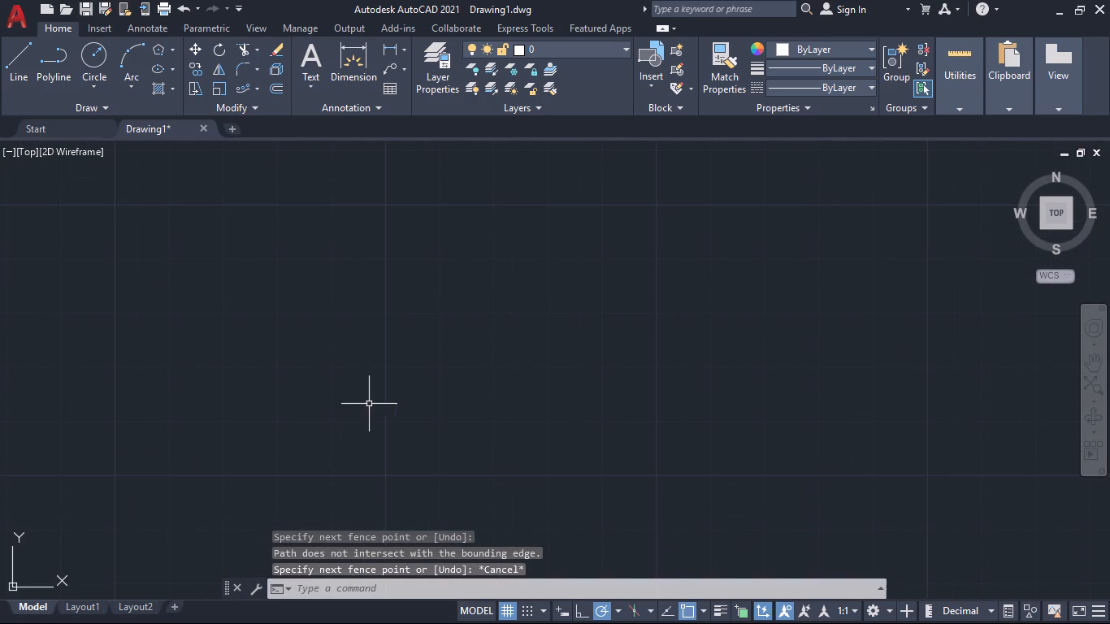
Fillet the inner bend arc to the small flange arc with radius 150 in trim mode.
scroll(409, 418, down, 2)
middle_drag(414, 423, 308, 245)
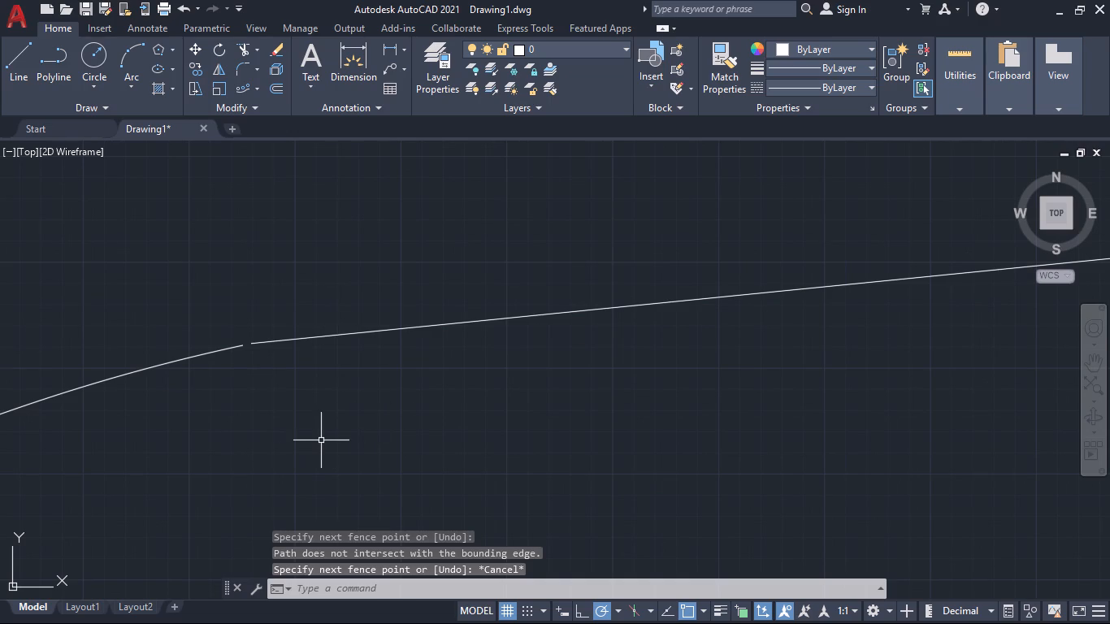
key(f)
key(Return)
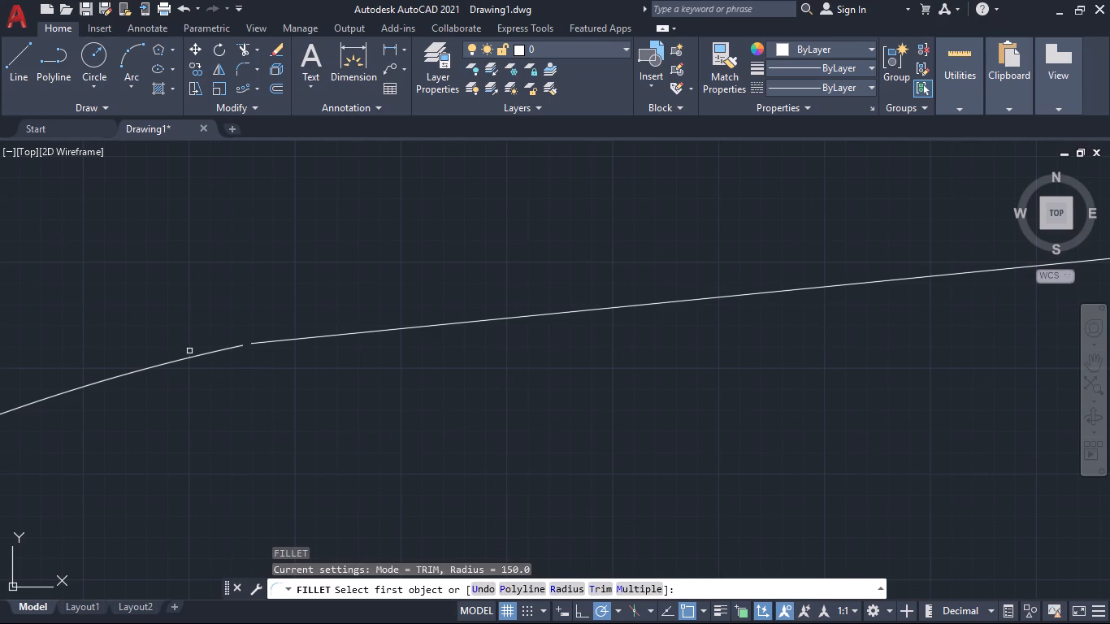
click(197, 362)
click(216, 352)
scroll(352, 411, down, 4)
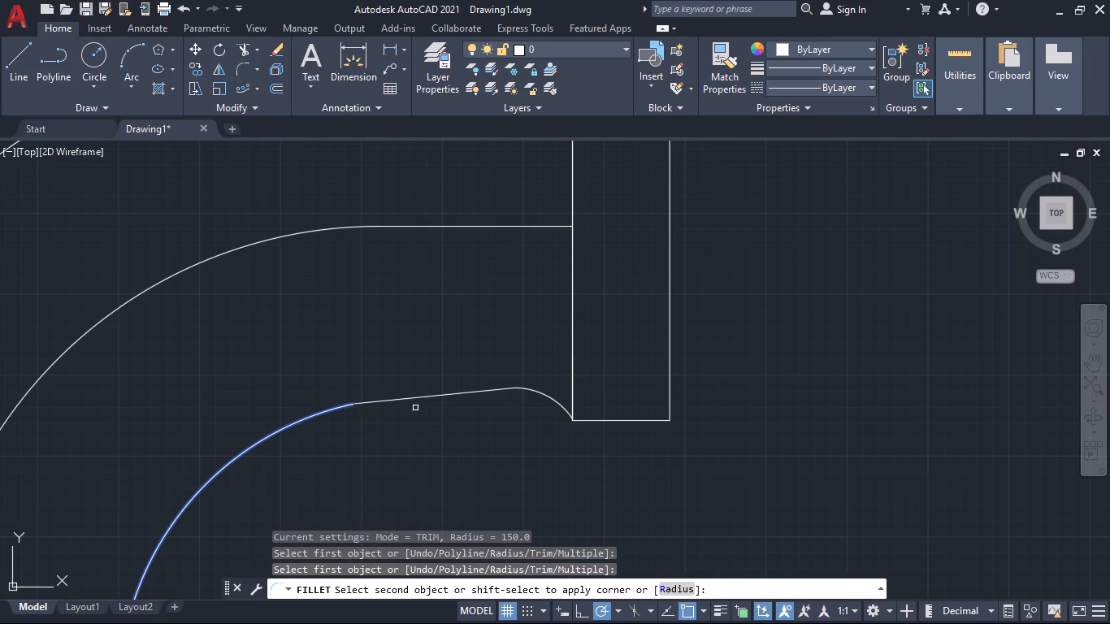
click(535, 391)
scroll(420, 407, up, 4)
middle_drag(488, 401, 456, 422)
middle_drag(389, 399, 546, 387)
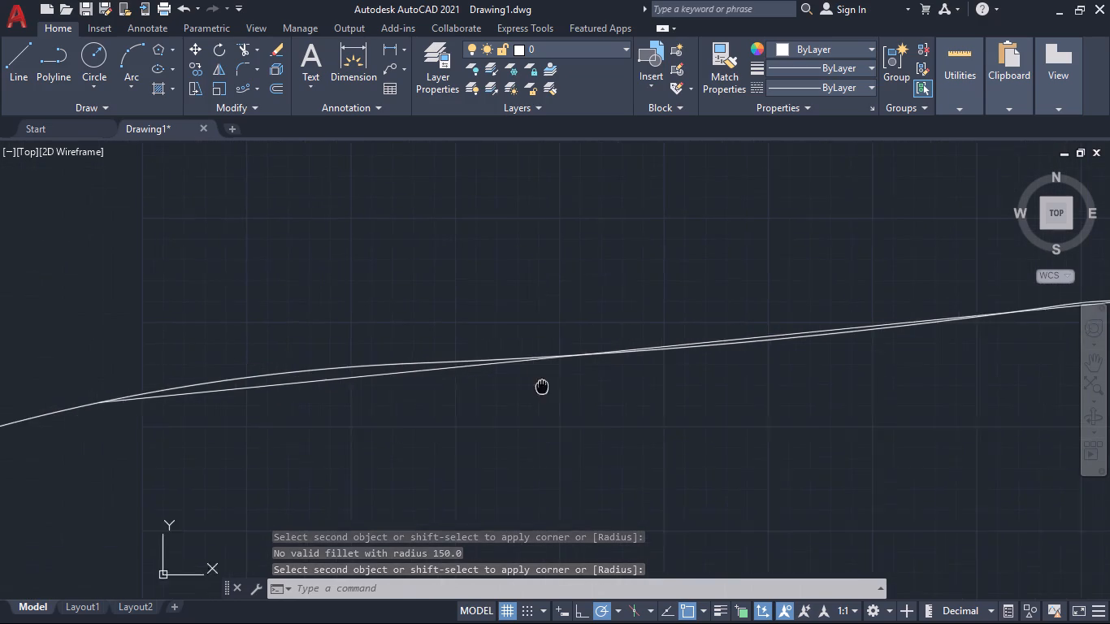
middle_drag(546, 387, 548, 387)
scroll(377, 392, down, 1)
middle_drag(362, 405, 285, 407)
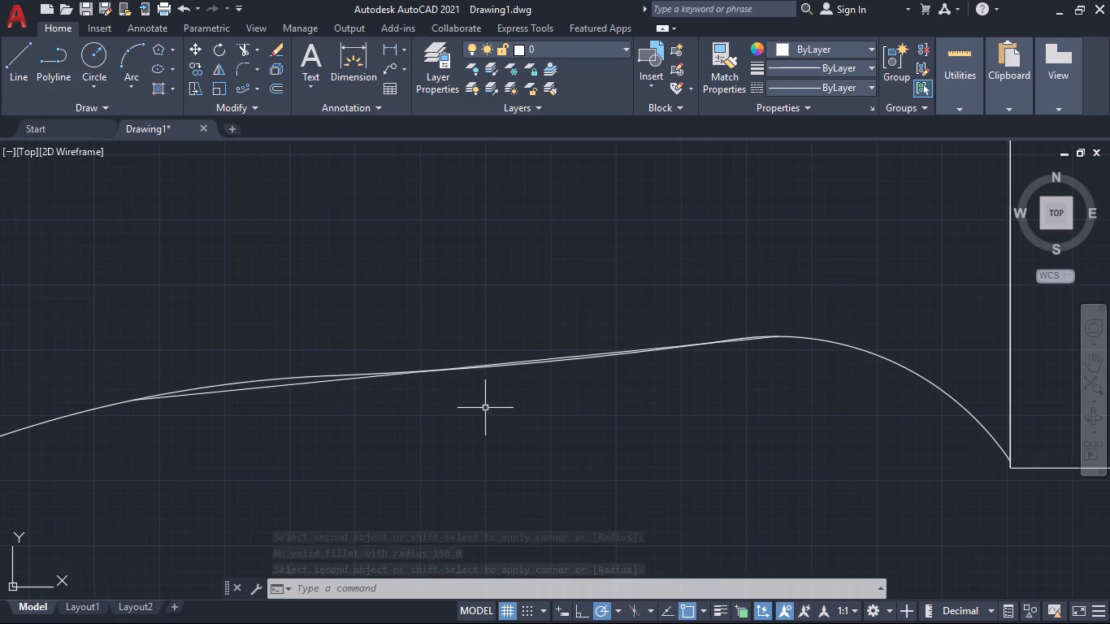
scroll(604, 383, up, 2)
middle_drag(654, 379, 695, 409)
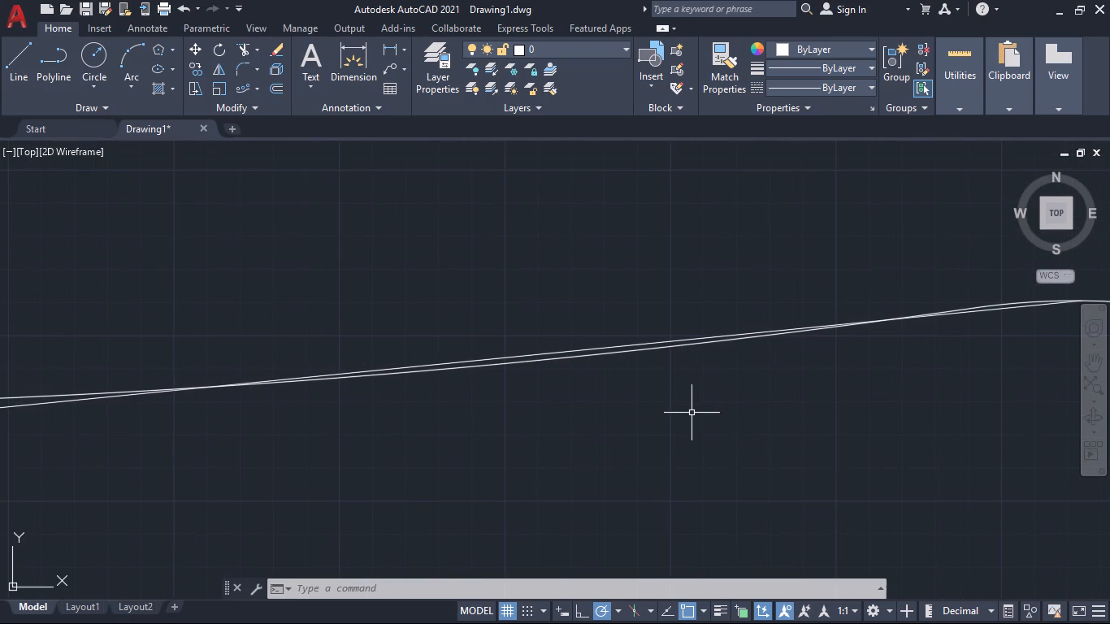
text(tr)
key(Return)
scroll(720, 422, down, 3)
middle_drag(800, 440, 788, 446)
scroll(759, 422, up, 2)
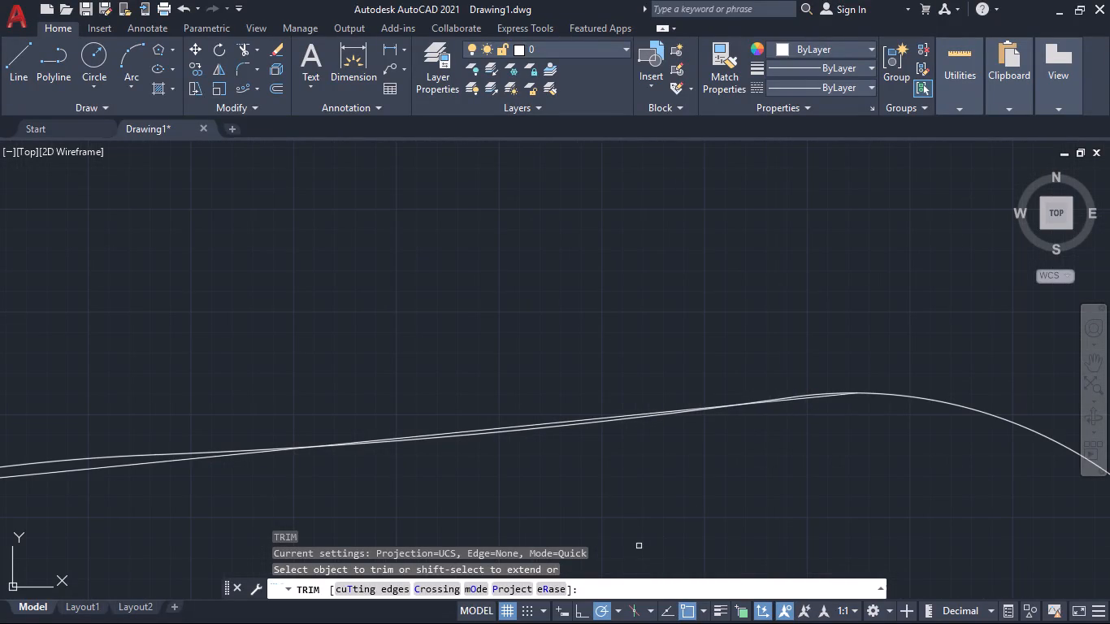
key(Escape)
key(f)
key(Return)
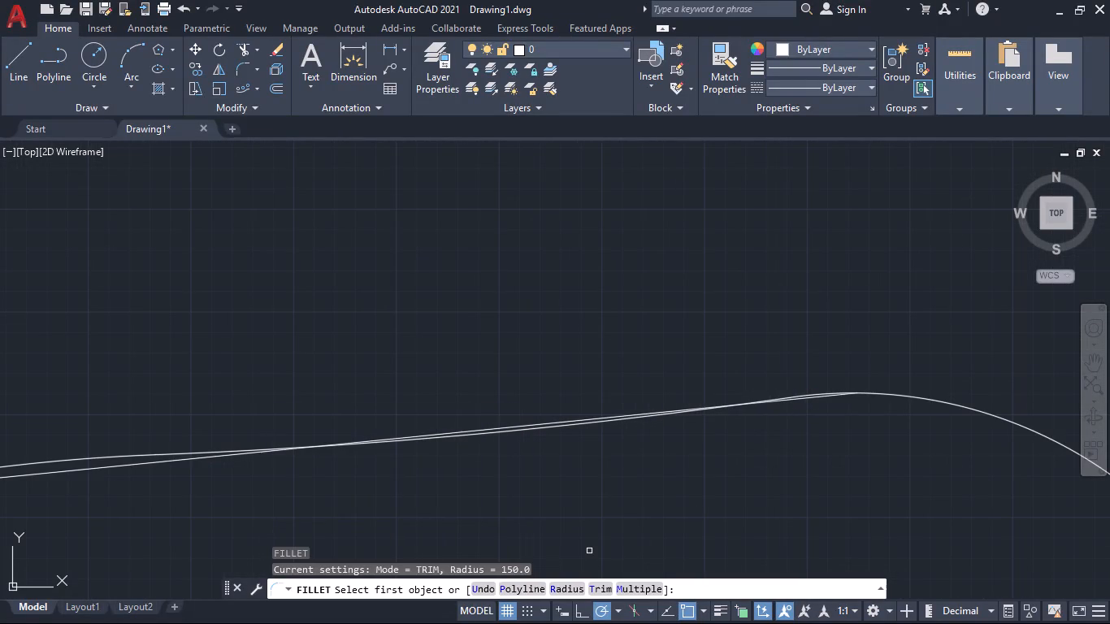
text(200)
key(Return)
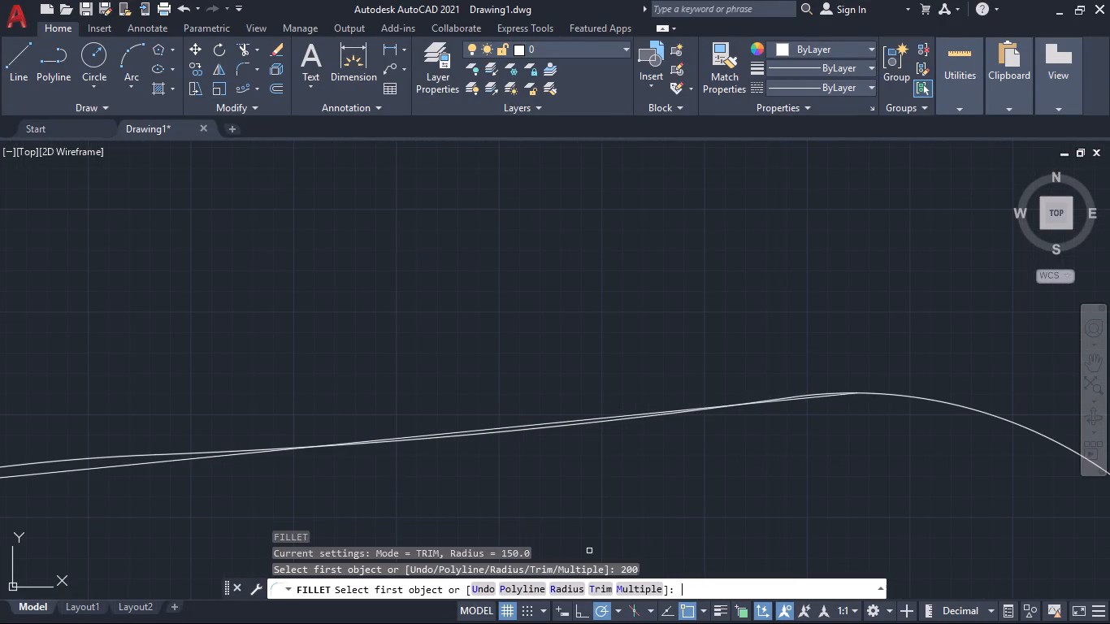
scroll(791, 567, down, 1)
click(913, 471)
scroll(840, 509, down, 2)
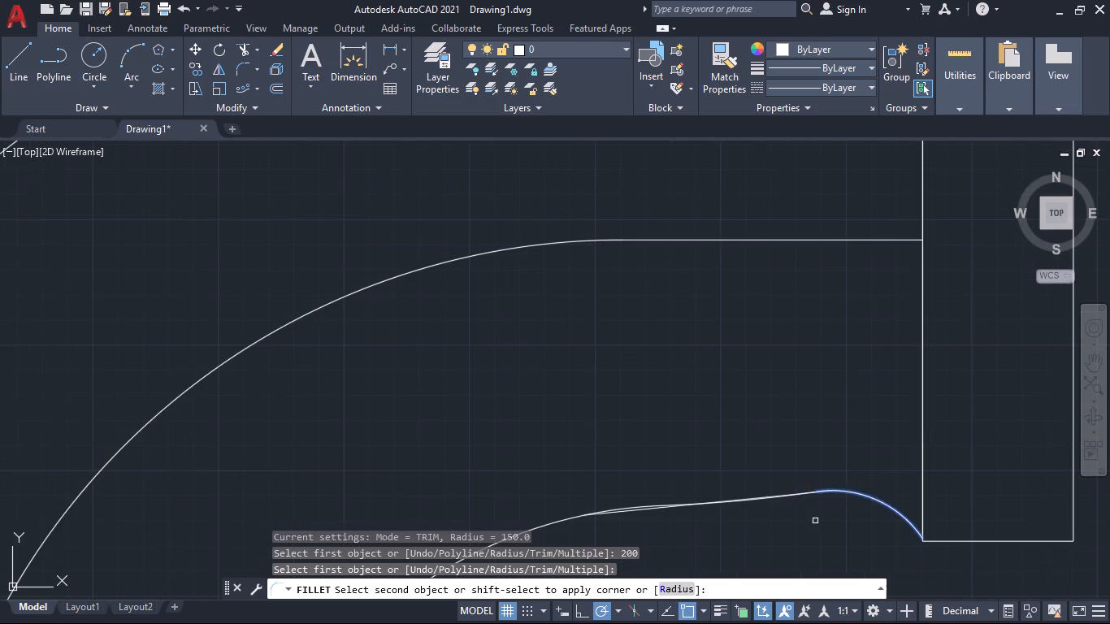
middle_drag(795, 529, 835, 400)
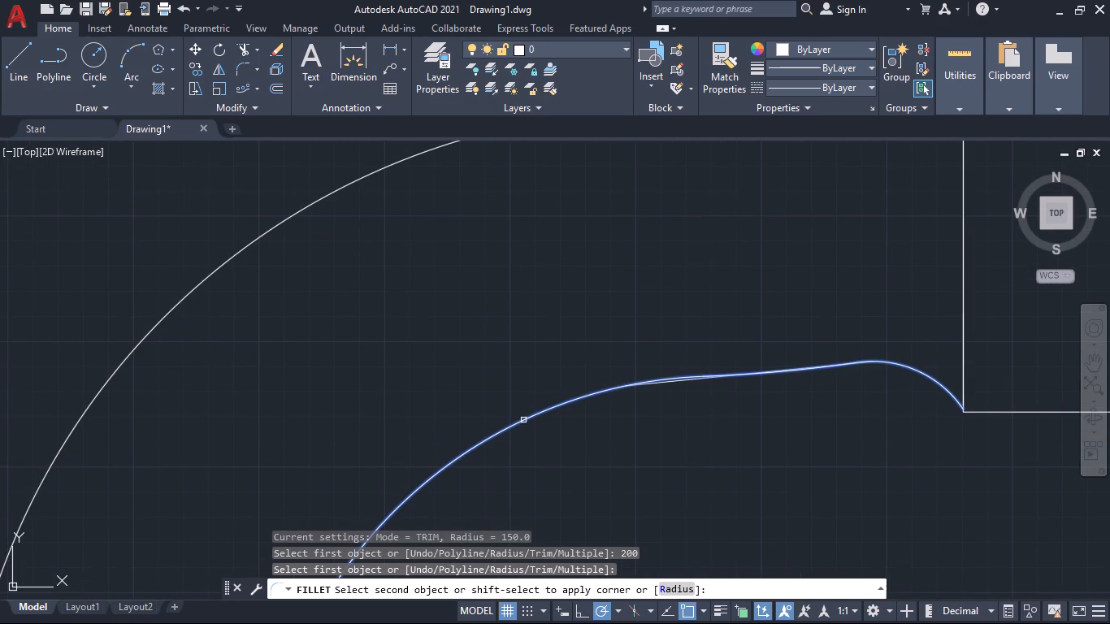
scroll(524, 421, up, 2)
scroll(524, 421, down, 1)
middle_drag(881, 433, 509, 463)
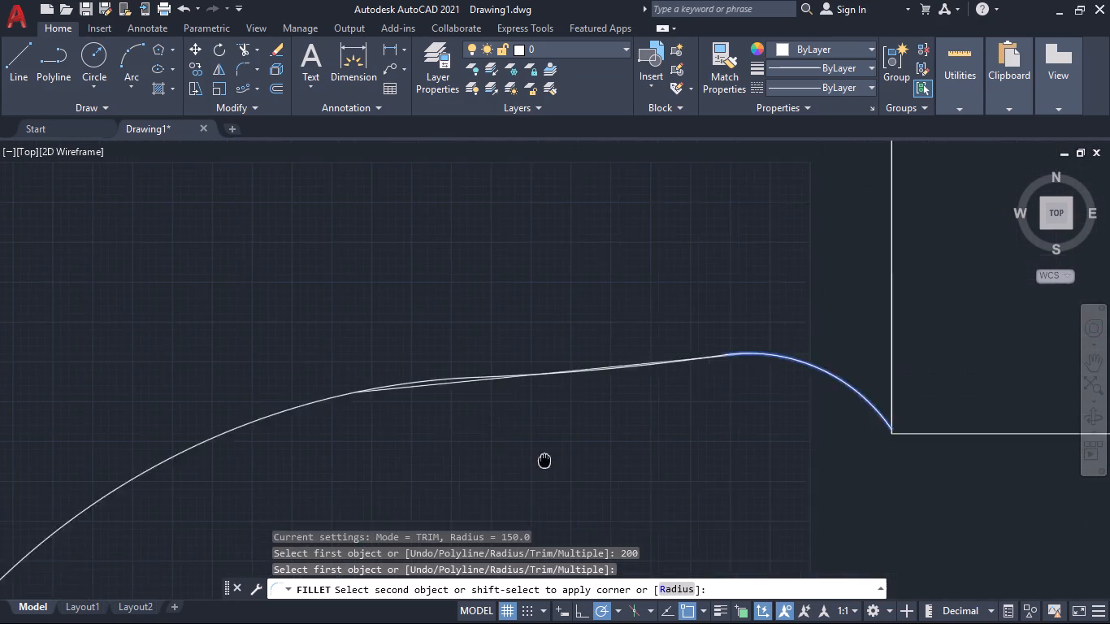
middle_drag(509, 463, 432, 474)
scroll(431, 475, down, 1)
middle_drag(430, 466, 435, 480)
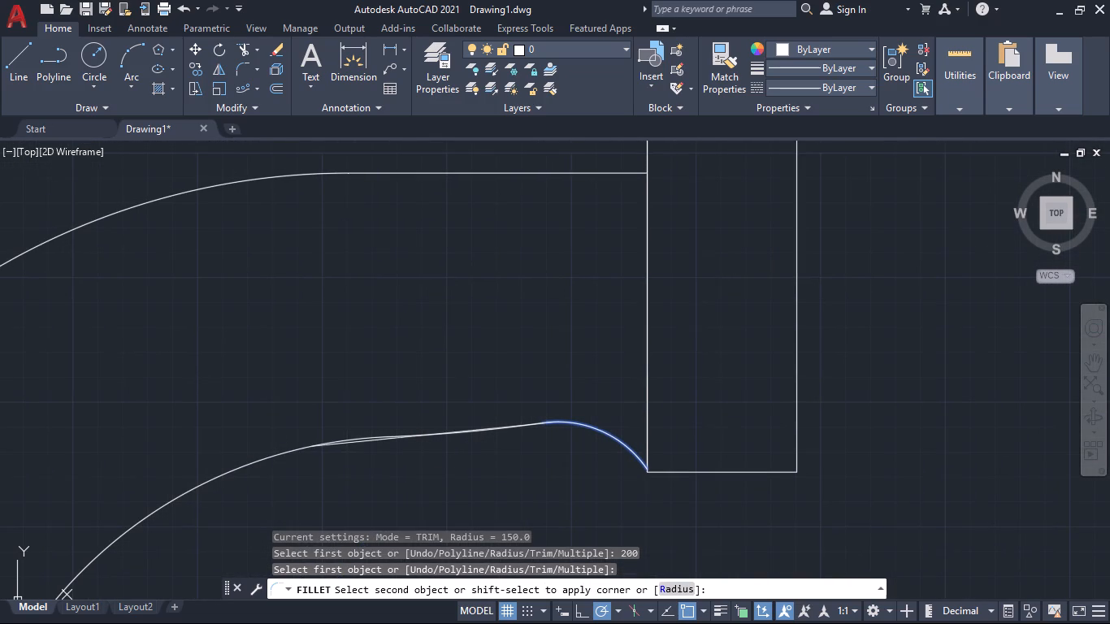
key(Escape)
Trim the straight connecting line from the inner bend arc up to its last crossing with the fillet curve near the flange arc.
scroll(418, 453, up, 2)
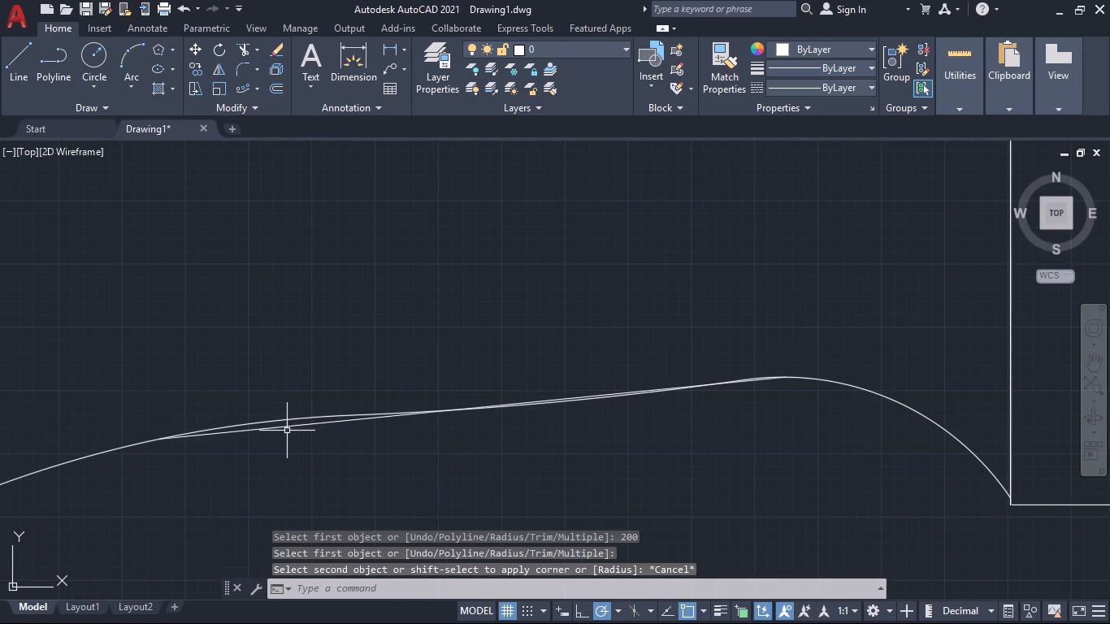
text(tr)
key(Return)
scroll(266, 447, up, 2)
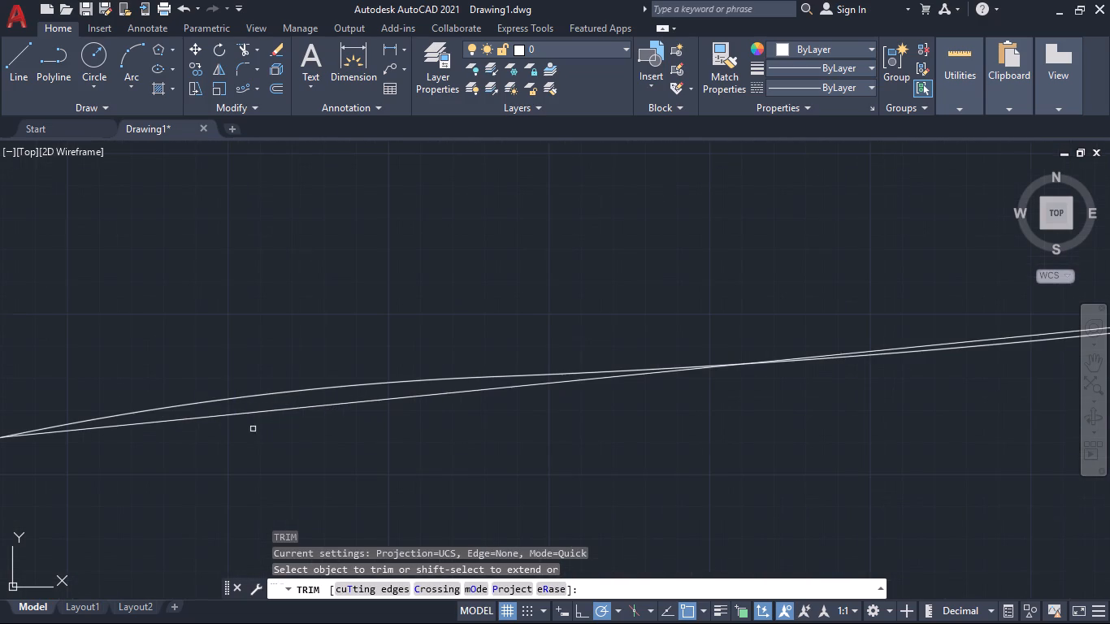
click(262, 416)
click(258, 408)
scroll(328, 453, down, 2)
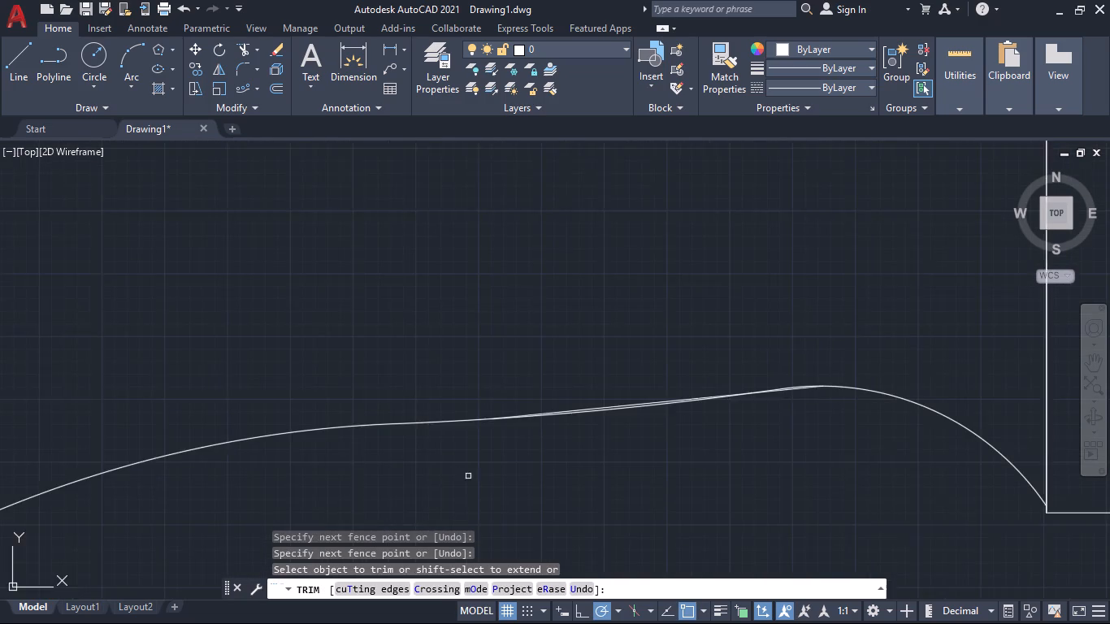
scroll(489, 483, down, 1)
middle_drag(540, 487, 401, 468)
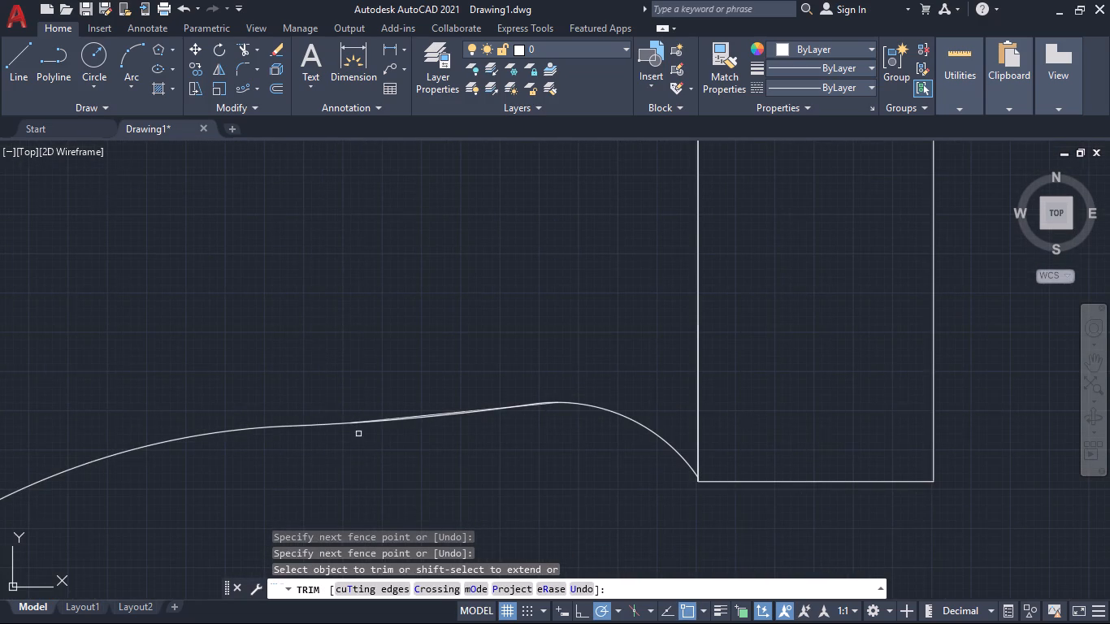
scroll(358, 434, up, 3)
middle_drag(446, 418, 335, 424)
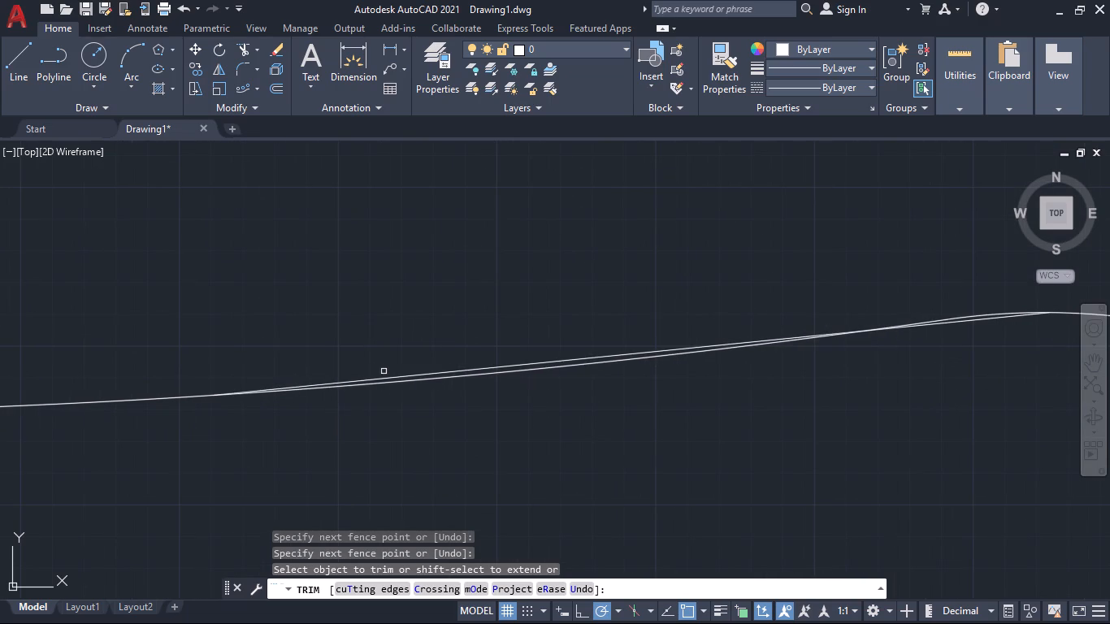
click(388, 375)
Trim the curve pieces above the remaining straight bit beside the small flange arc, leaving a single continuous inner outline.
scroll(773, 457, down, 1)
middle_drag(802, 441, 579, 424)
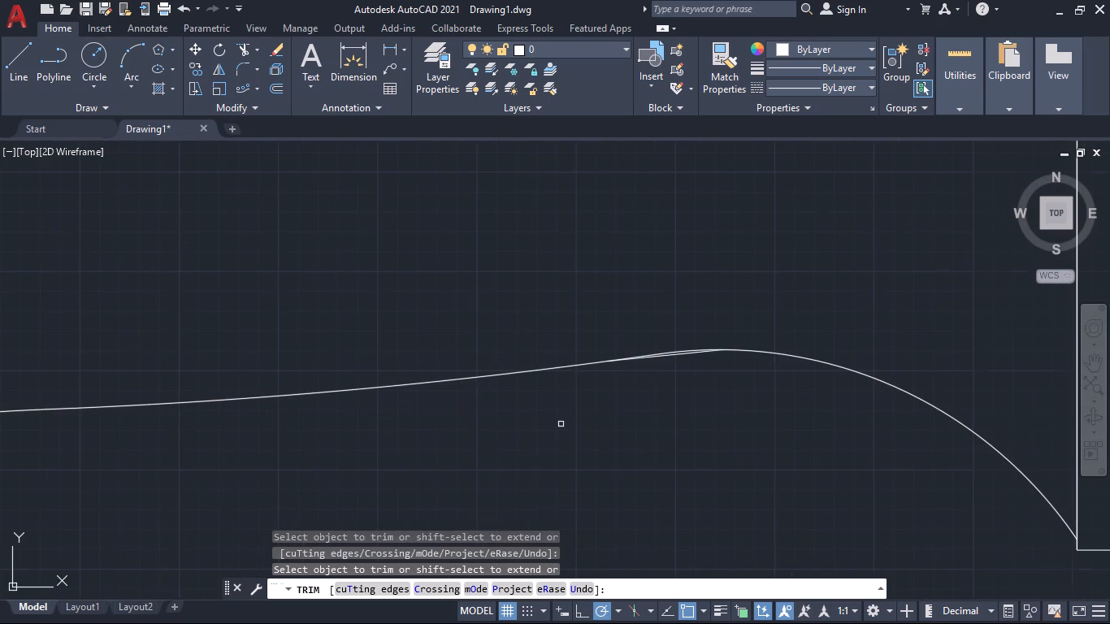
middle_drag(679, 366, 657, 422)
scroll(642, 404, up, 2)
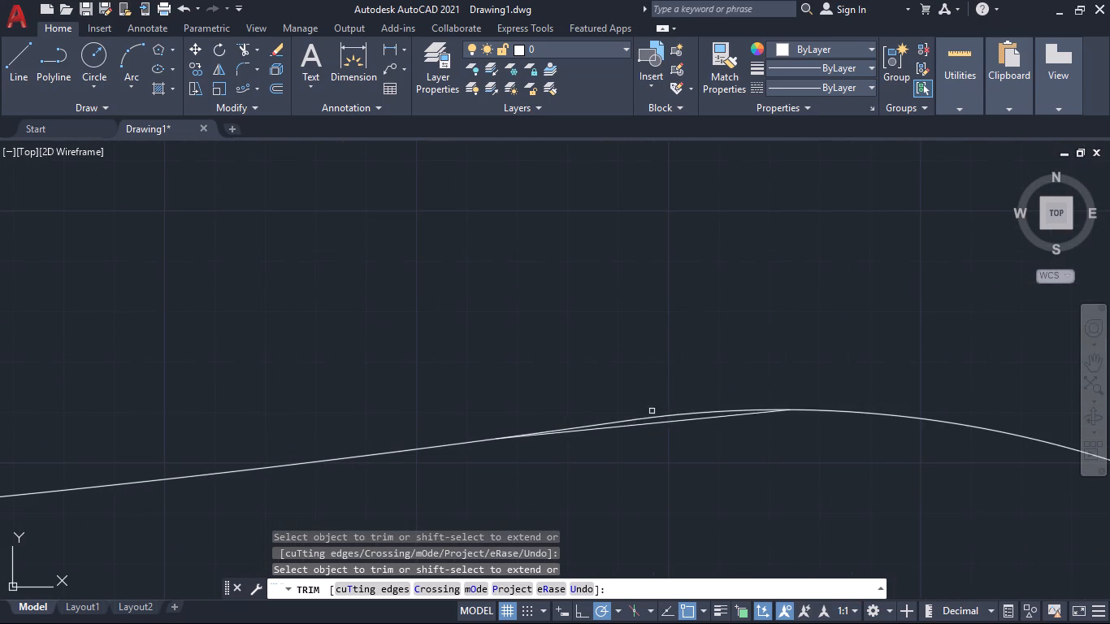
click(657, 417)
click(620, 422)
scroll(735, 438, down, 4)
middle_drag(719, 498, 705, 450)
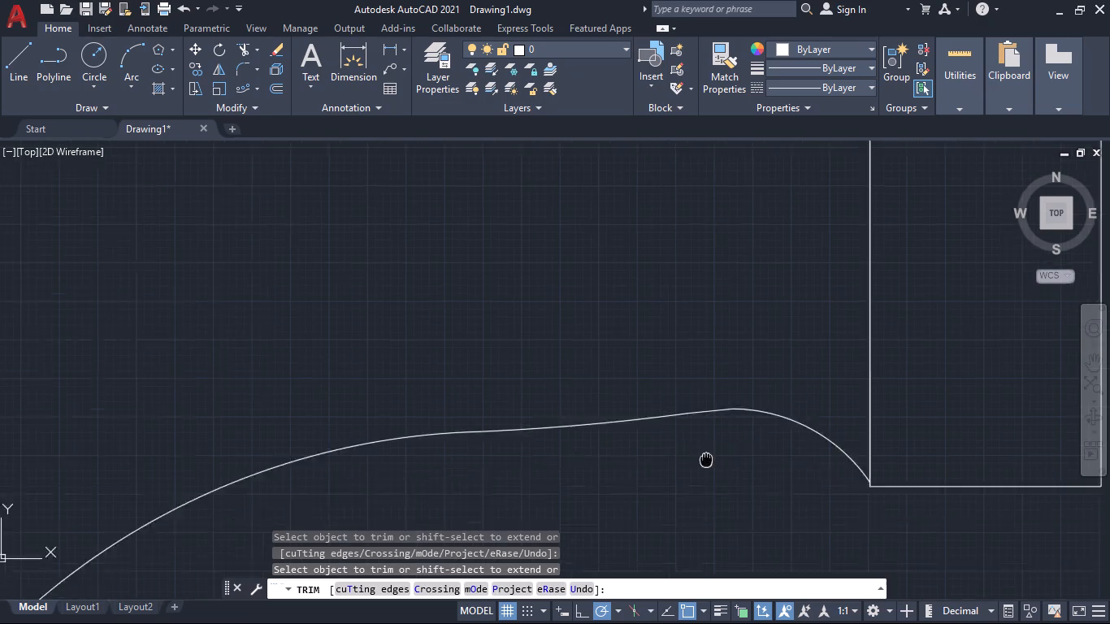
middle_drag(705, 450, 700, 375)
scroll(688, 411, down, 2)
scroll(610, 444, down, 2)
middle_drag(616, 496, 598, 421)
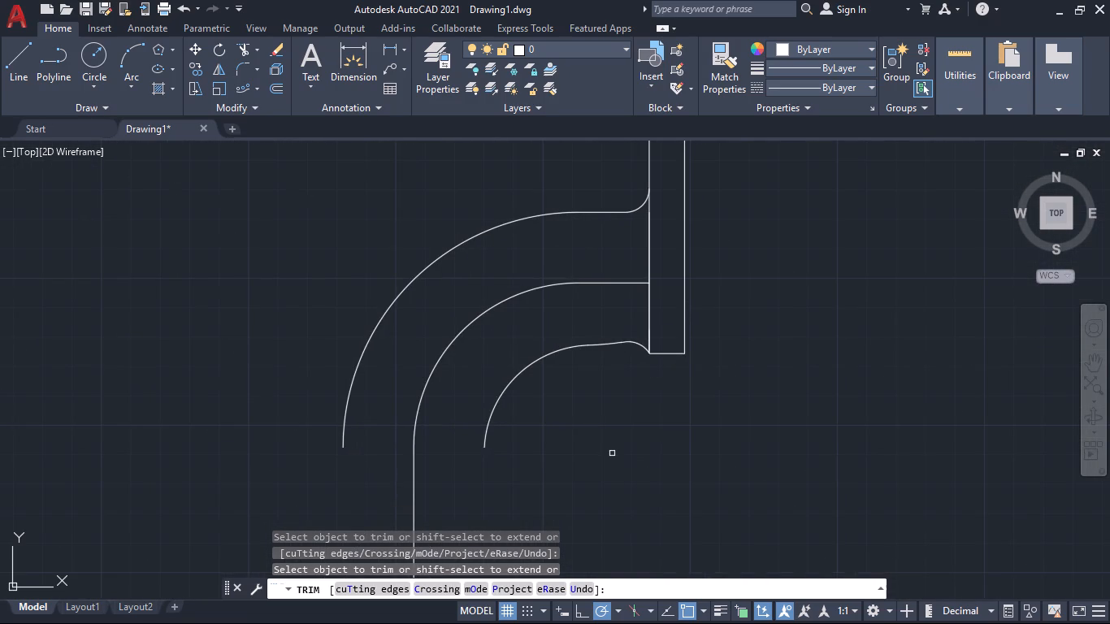
middle_drag(613, 454, 566, 479)
scroll(572, 414, up, 2)
middle_drag(591, 416, 593, 494)
scroll(601, 487, down, 2)
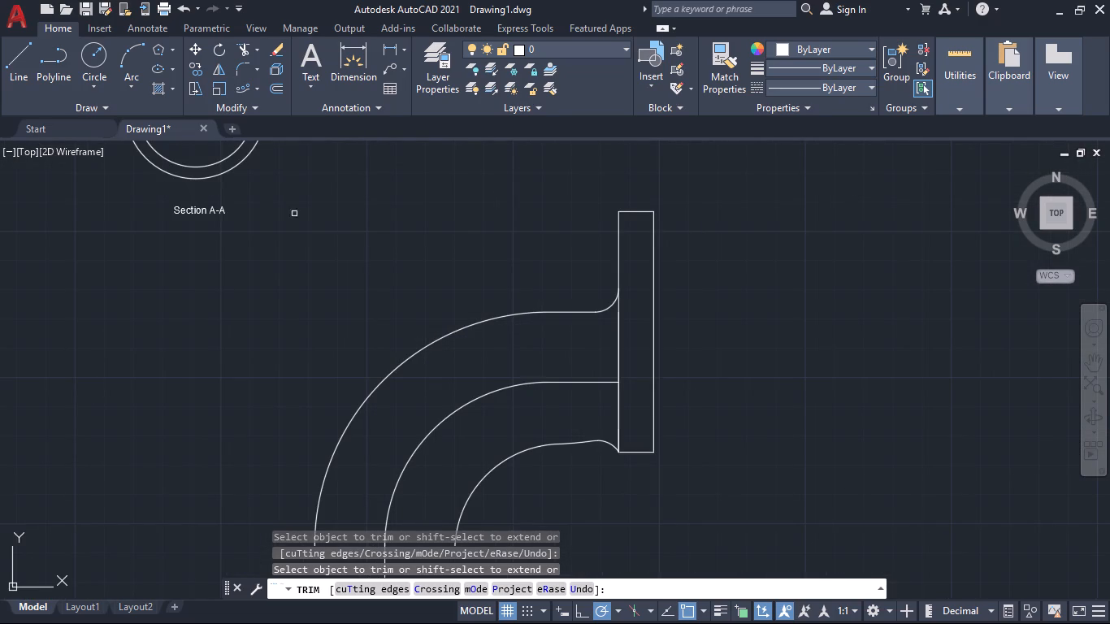
Start a line where the outer outline meets the flange fillet, aiming for the inner outline, with Ortho mode turned on.
click(14, 59)
scroll(554, 312, up, 1)
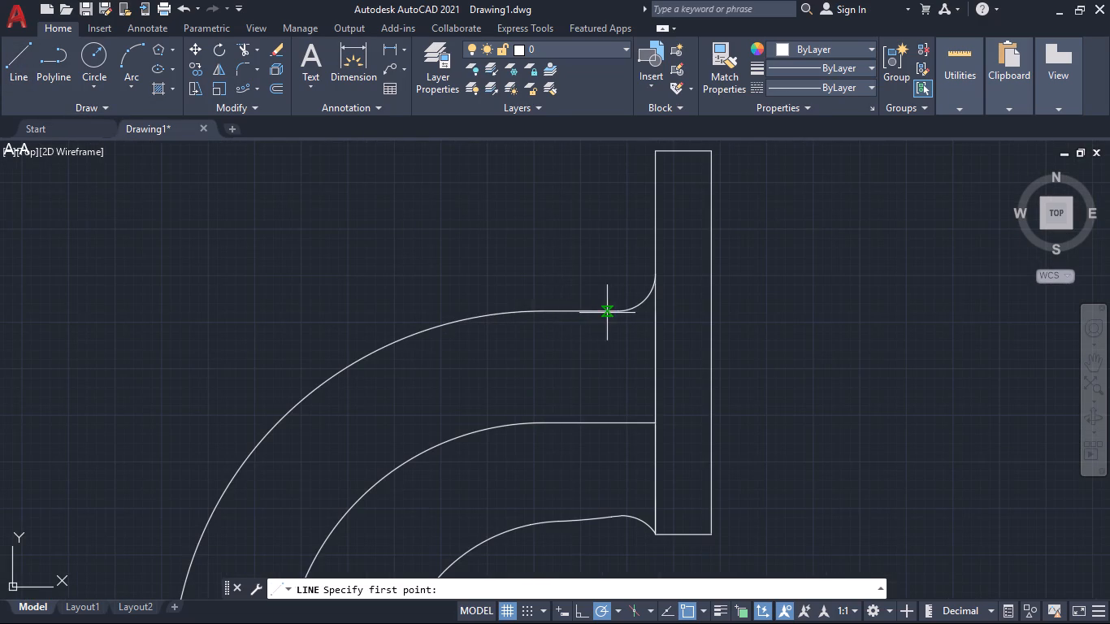
click(619, 312)
click(624, 514)
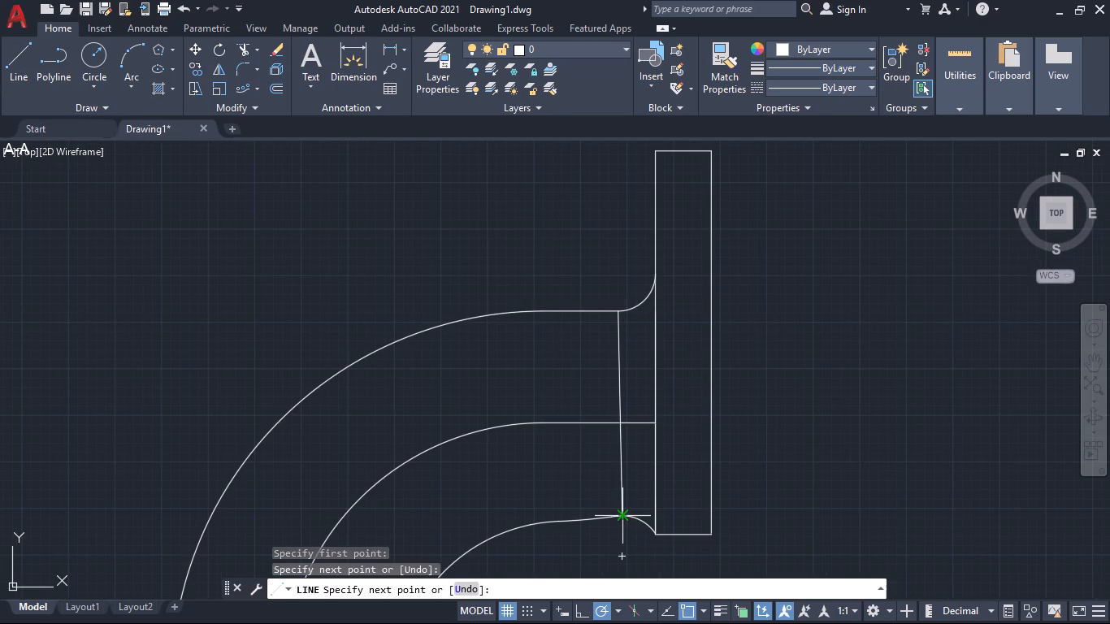
key(ctrl+z)
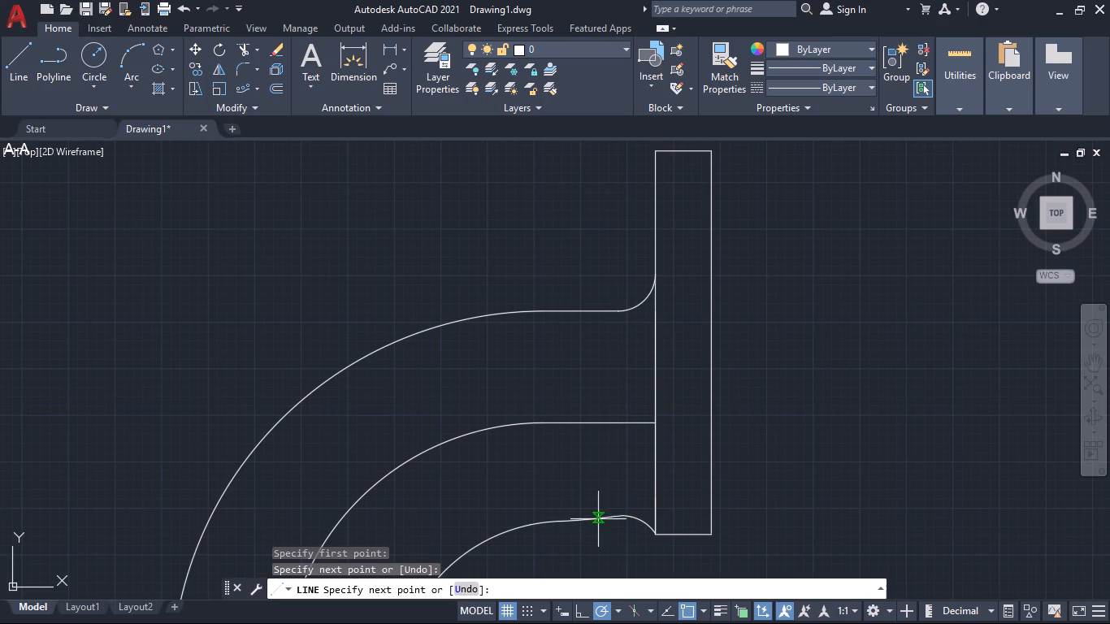
click(583, 607)
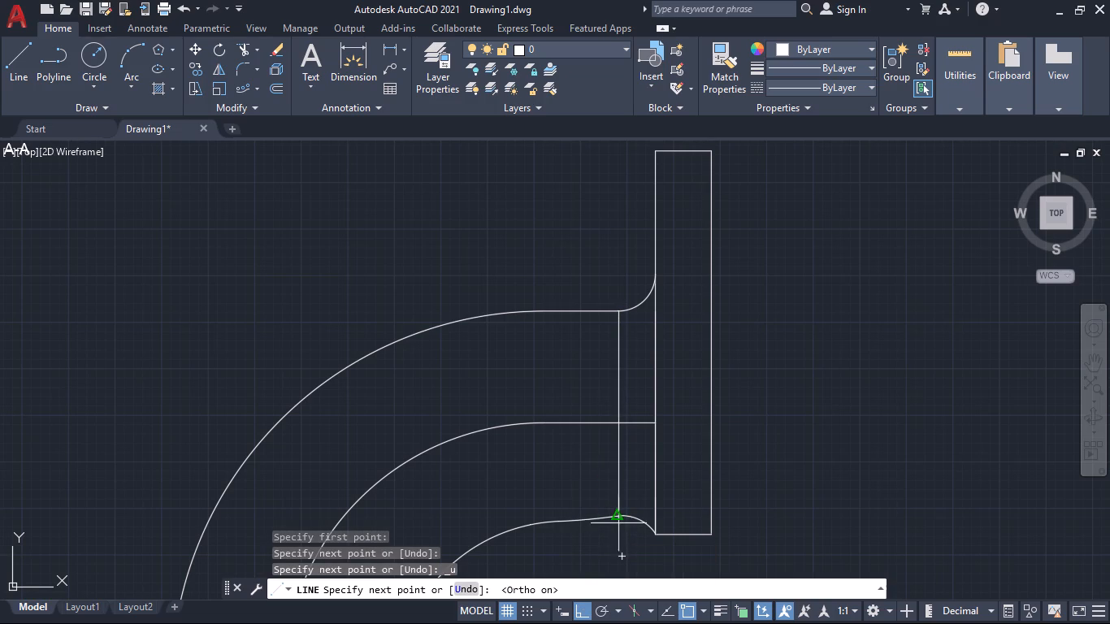
click(619, 520)
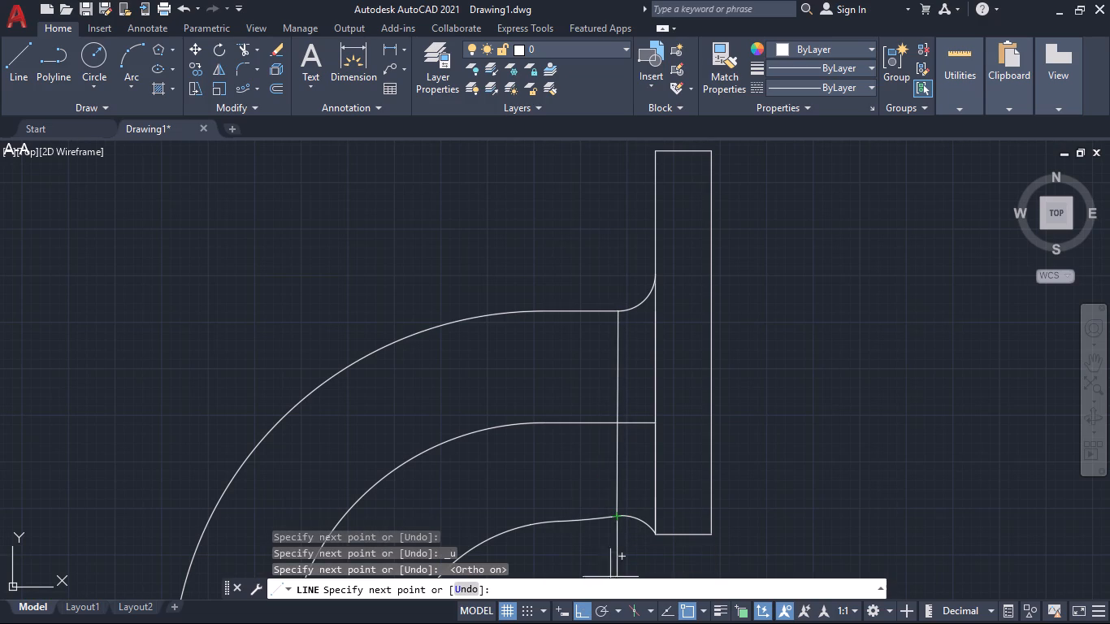
key(ctrl+z)
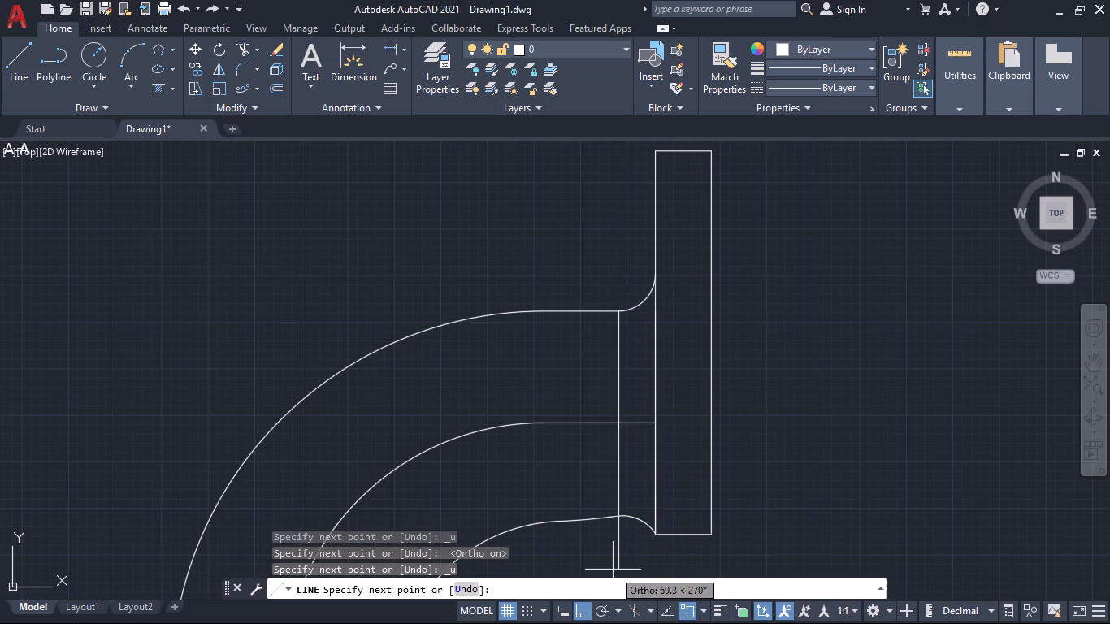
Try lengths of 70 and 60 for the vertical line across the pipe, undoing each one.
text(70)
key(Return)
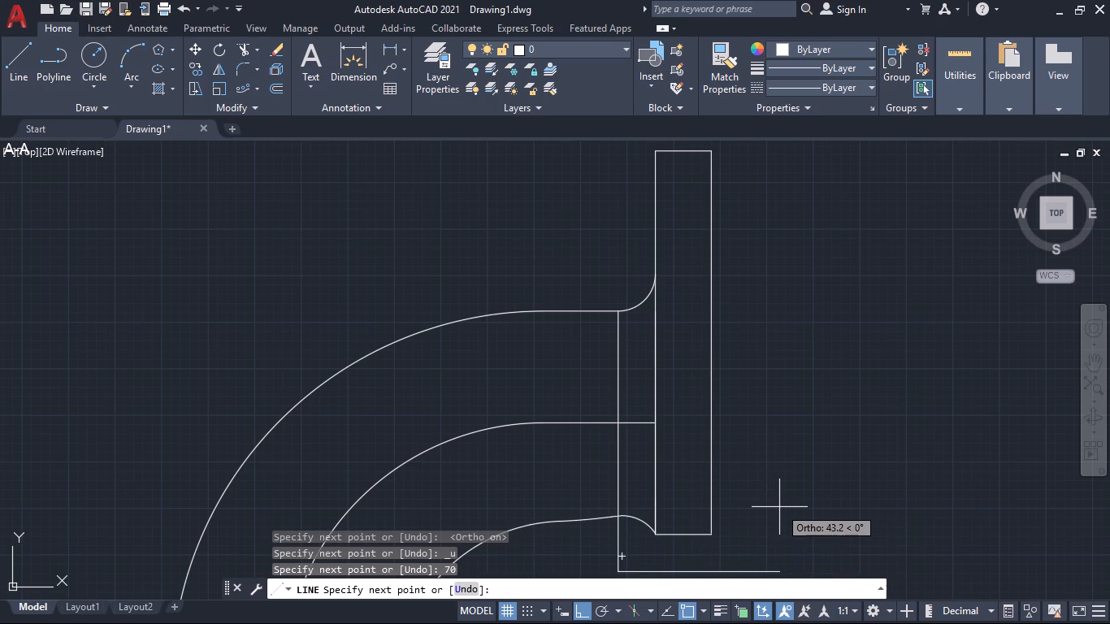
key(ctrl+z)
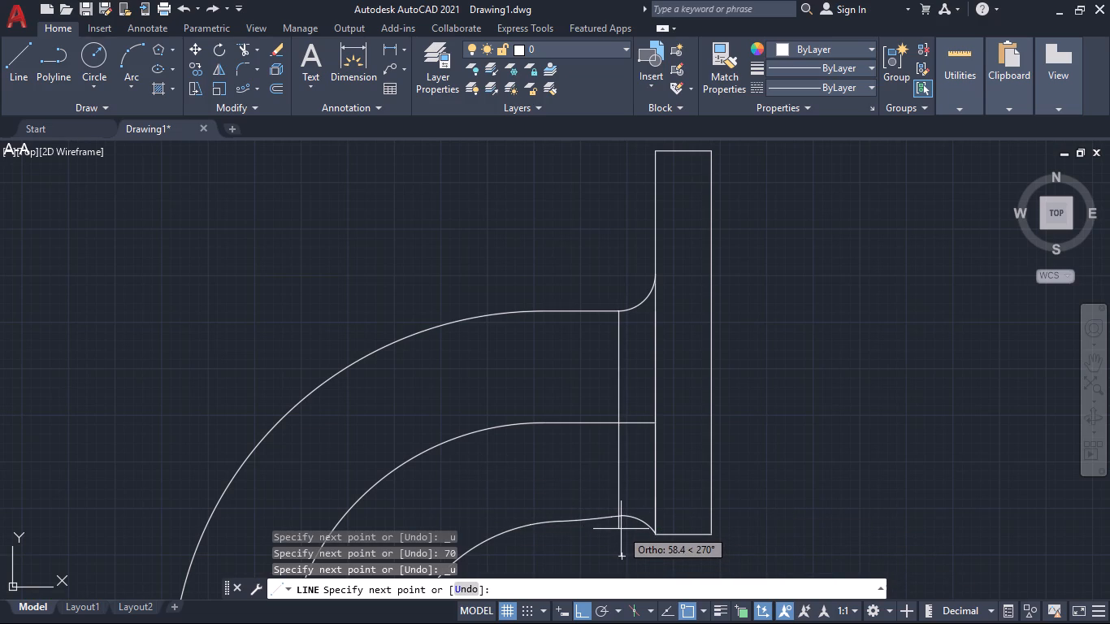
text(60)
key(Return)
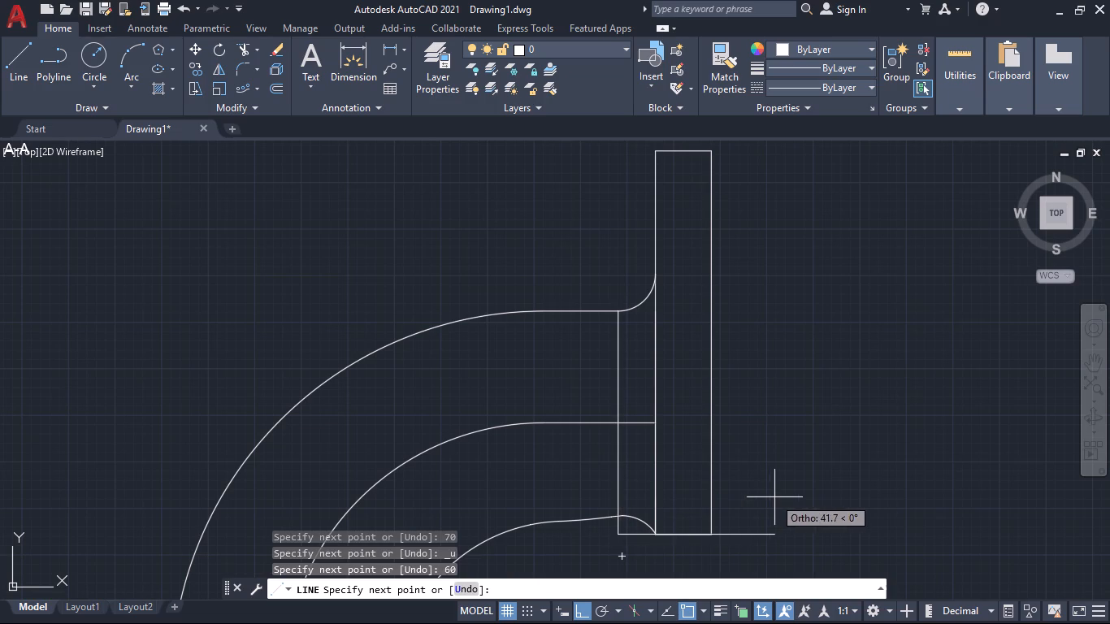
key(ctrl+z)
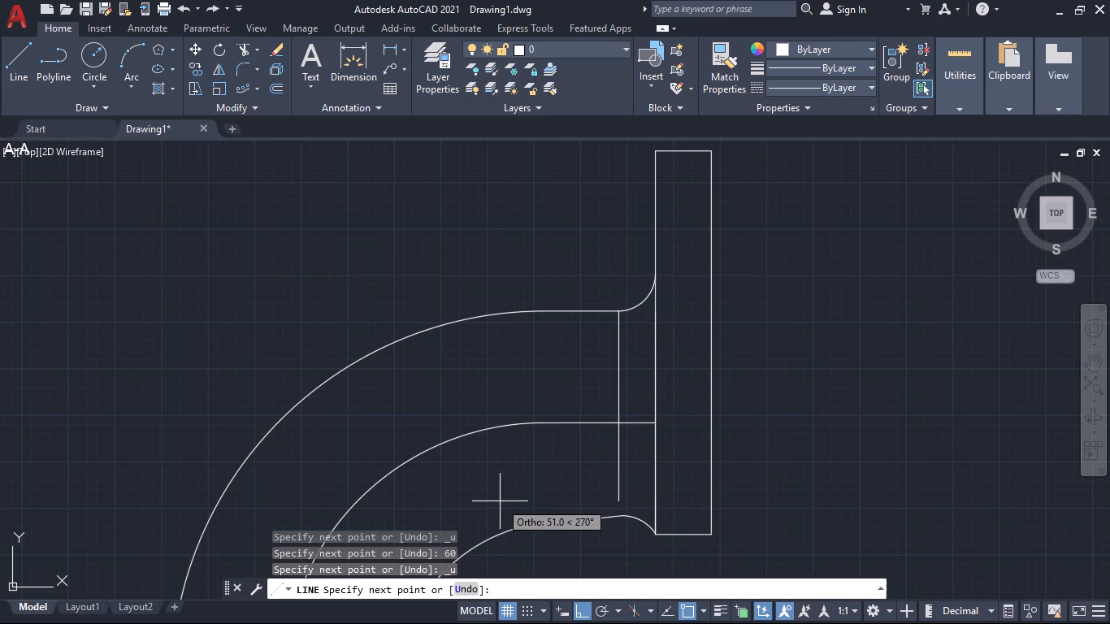
Draw the vertical line 50 units down toward the inner outline and continue it by another 5 units.
text(50)
key(Return)
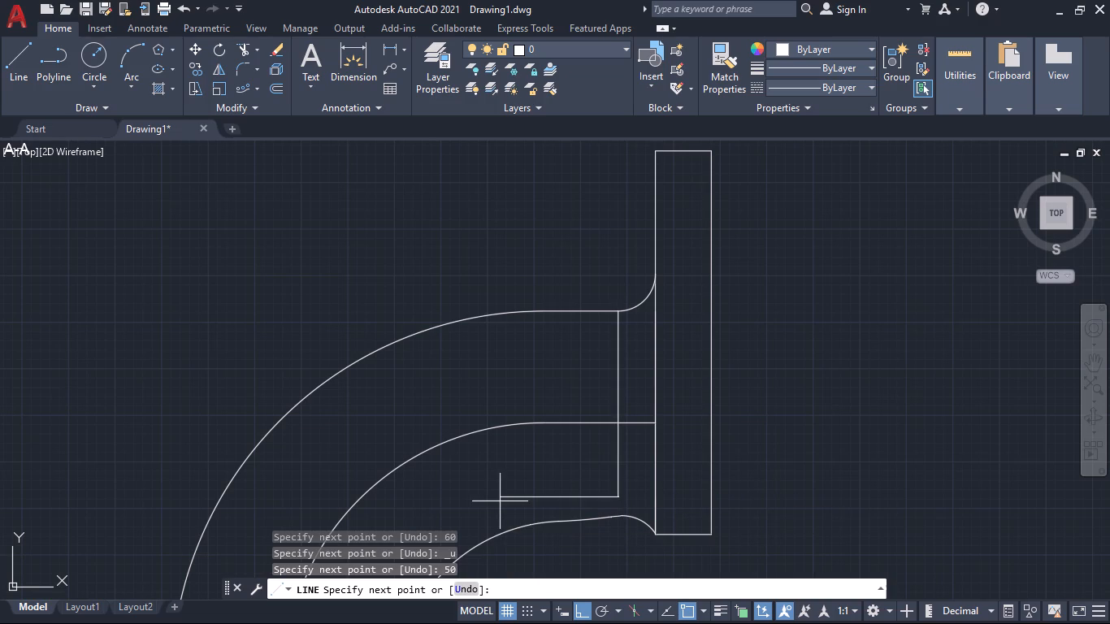
key(5)
key(Return)
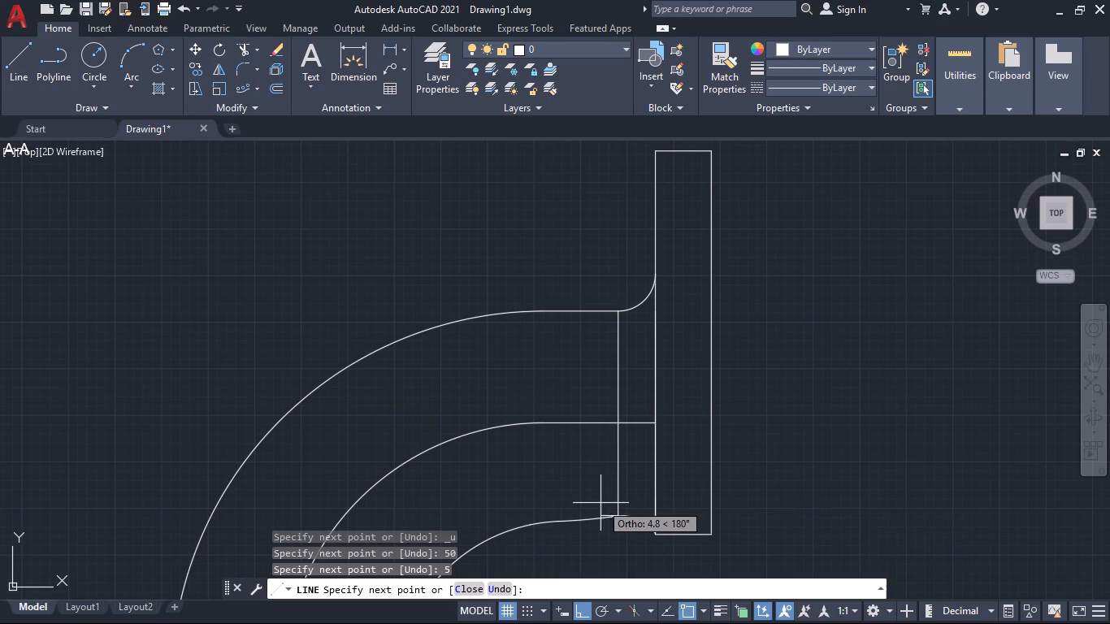
scroll(601, 503, up, 2)
key(space)
scroll(633, 551, up, 3)
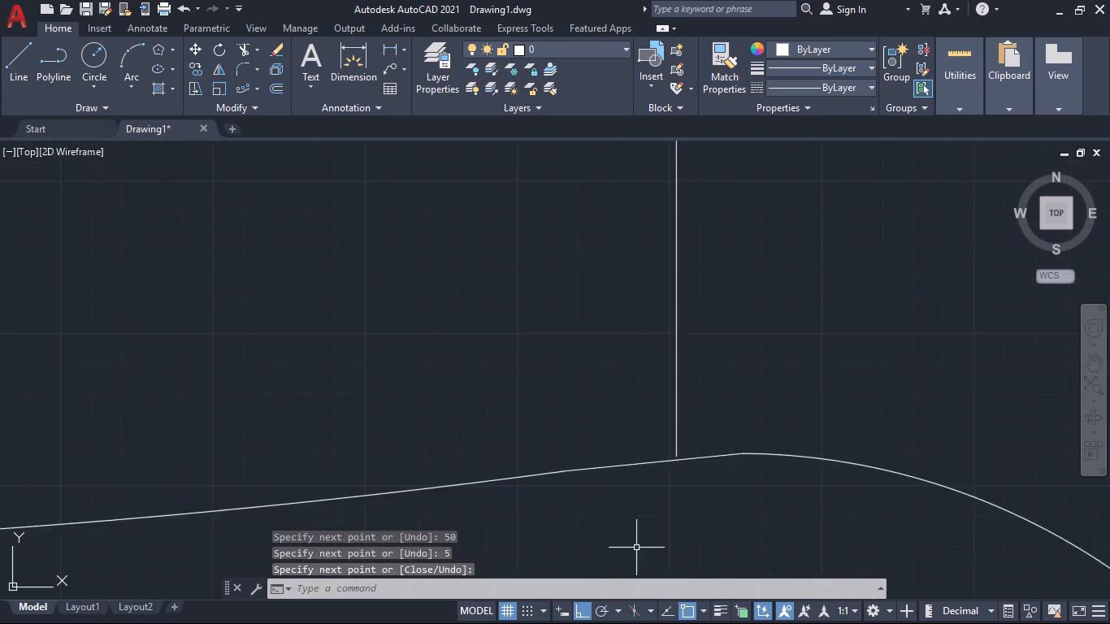
Trim away the 5-unit line piece just above the inner outline with a fence across it.
scroll(636, 548, up, 3)
middle_drag(732, 396, 673, 478)
text(ytr)
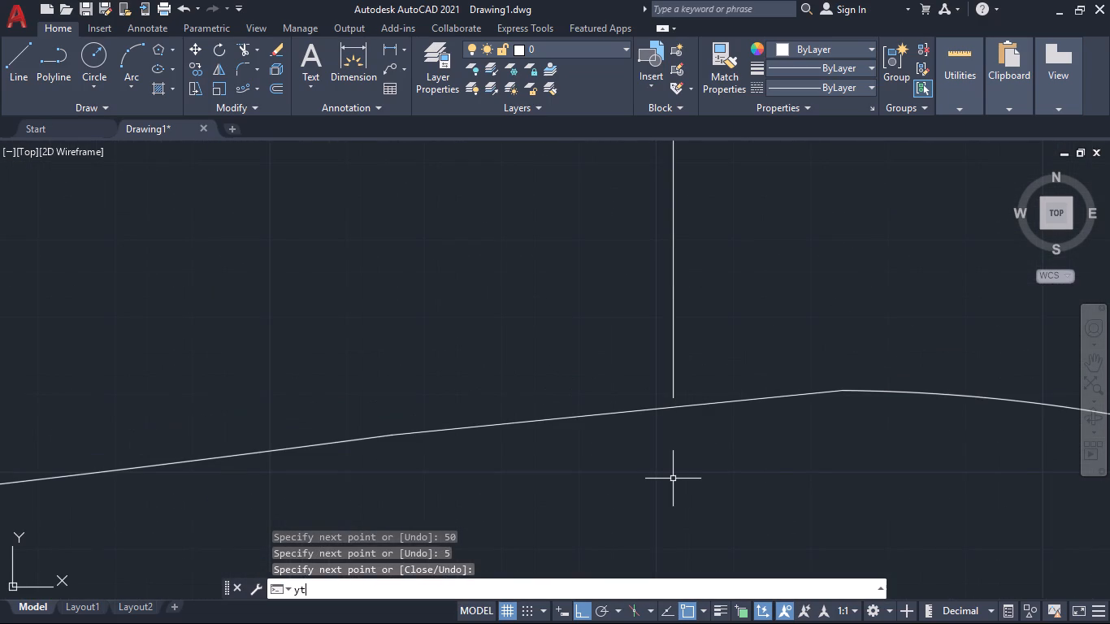
key(BackSpace)
key(BackSpace)
key(BackSpace)
key(BackSpace)
key(BackSpace)
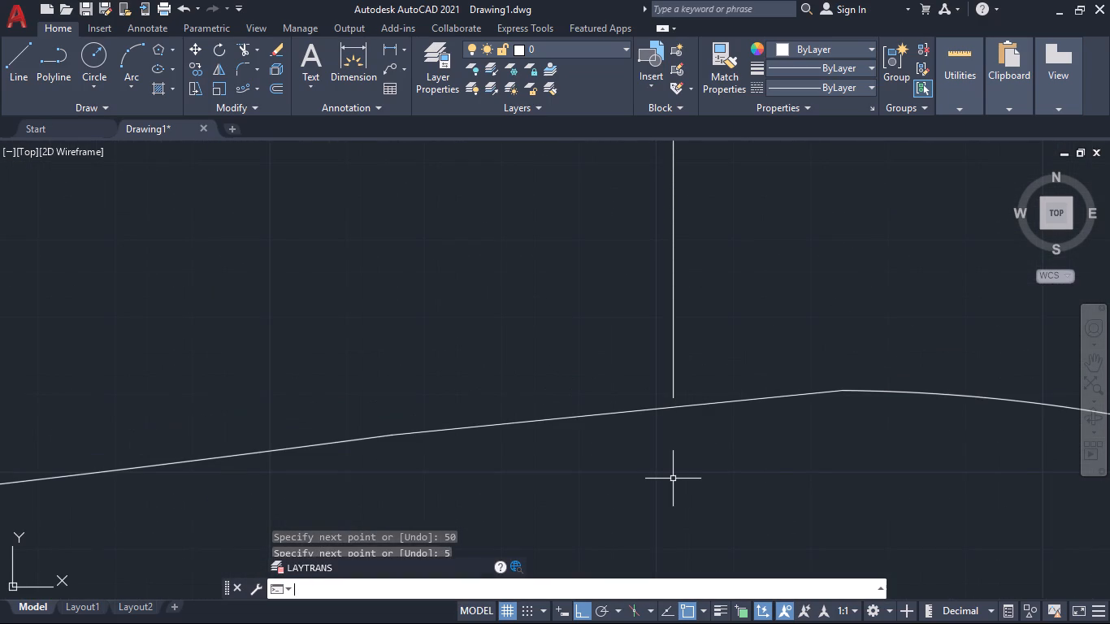
text(rt)
key(BackSpace)
key(BackSpace)
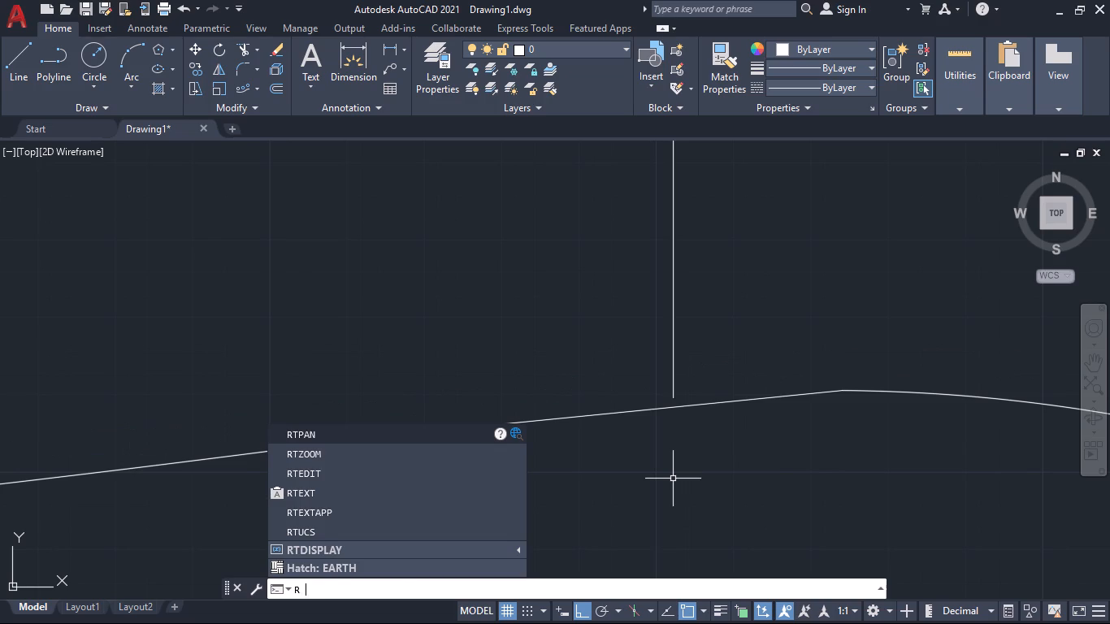
key(BackSpace)
text(tr)
key(Return)
scroll(659, 461, down, 2)
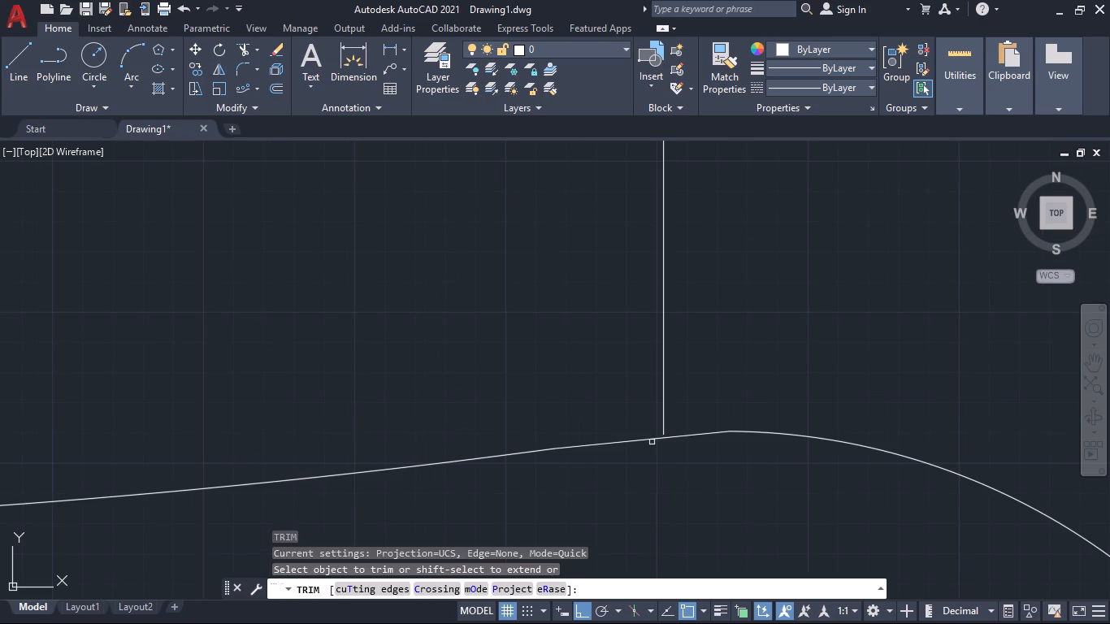
click(718, 358)
scroll(648, 374, down, 4)
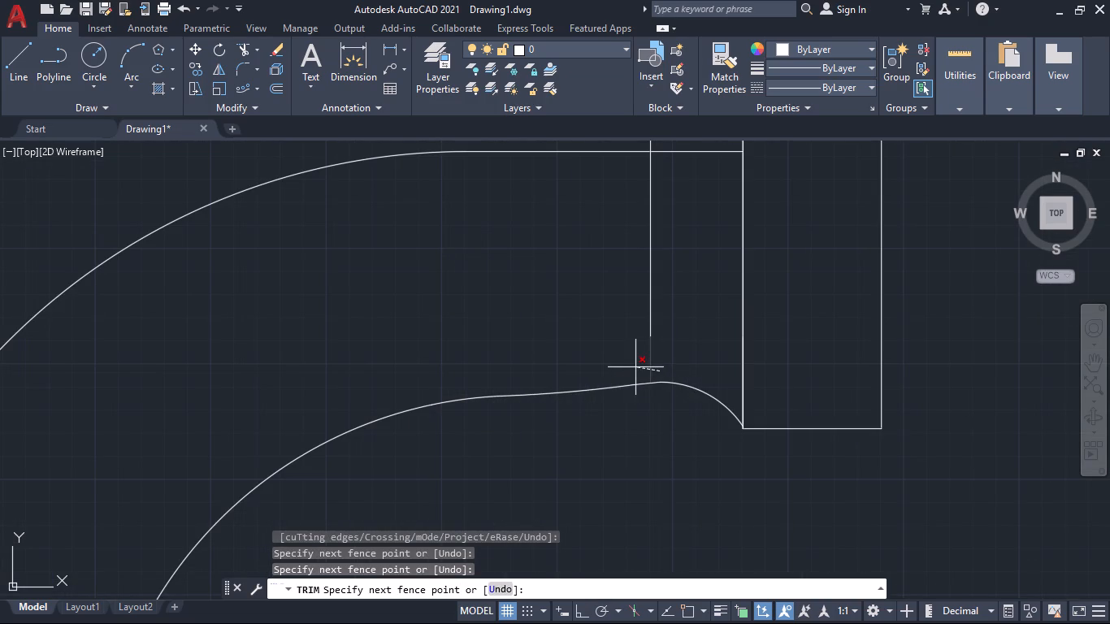
click(635, 367)
Extend the remaining vertical line across the pipe down to the inner outline.
shift+click(683, 276)
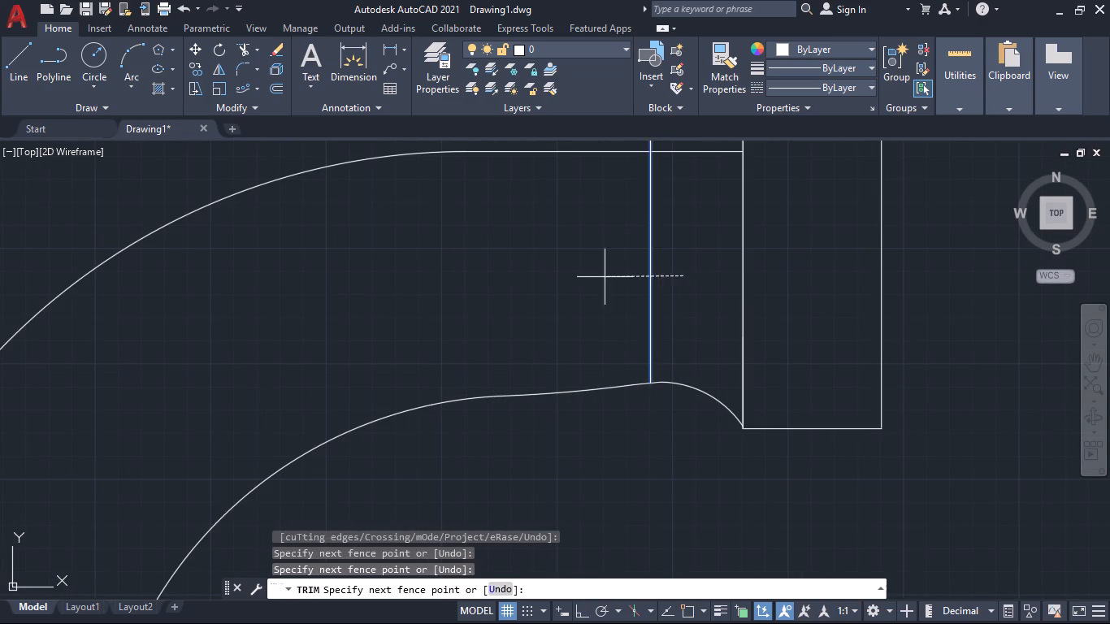
shift+click(602, 278)
scroll(664, 357, down, 1)
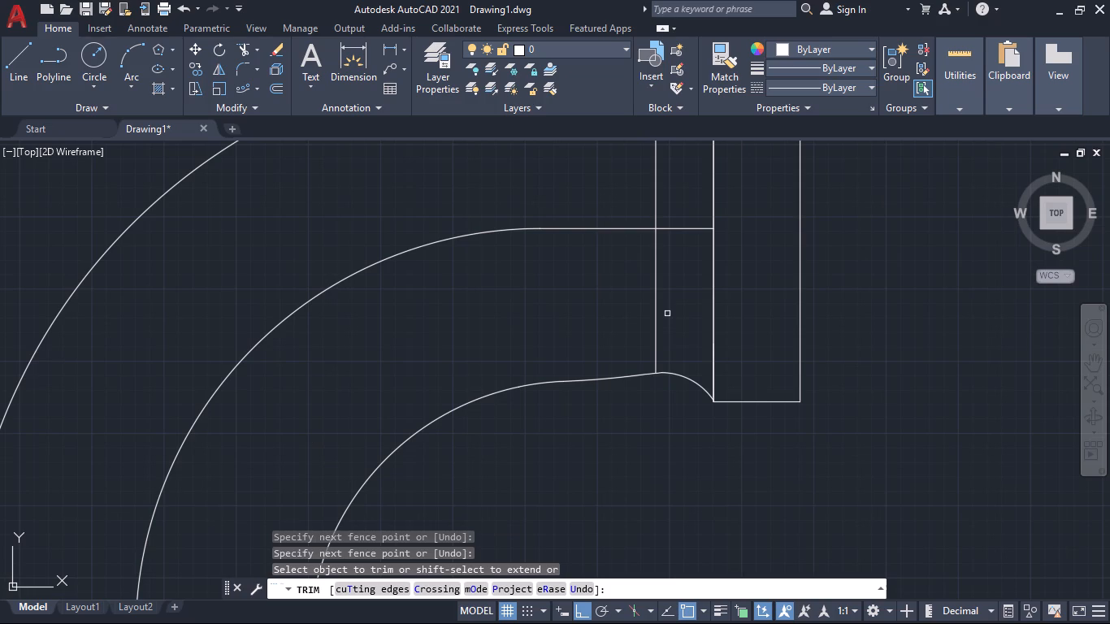
middle_drag(674, 264, 666, 357)
key(o)
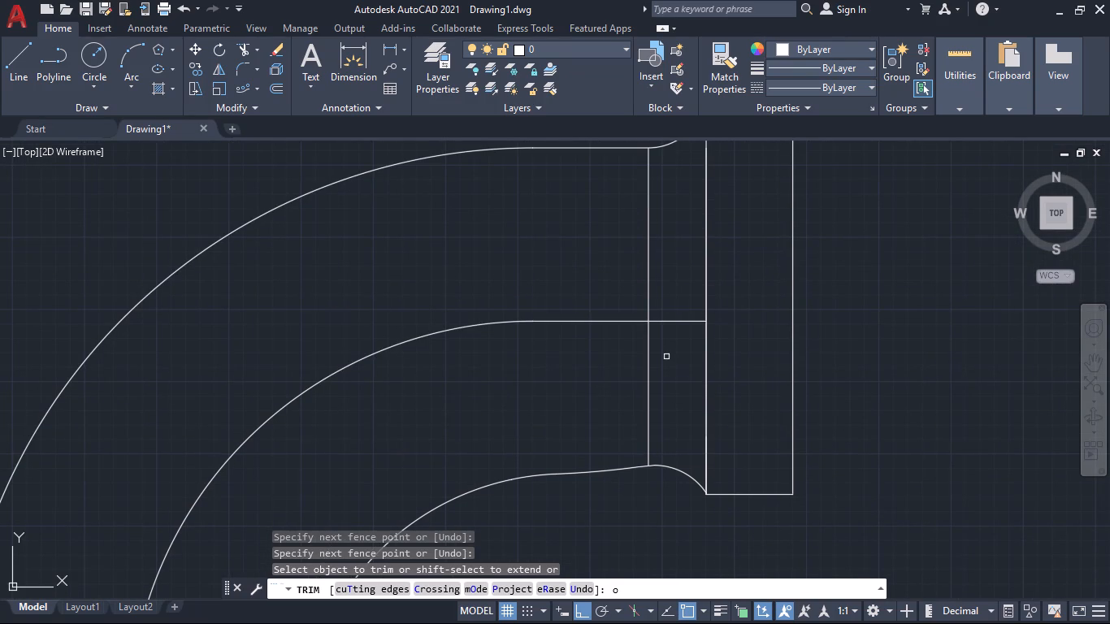
key(Escape)
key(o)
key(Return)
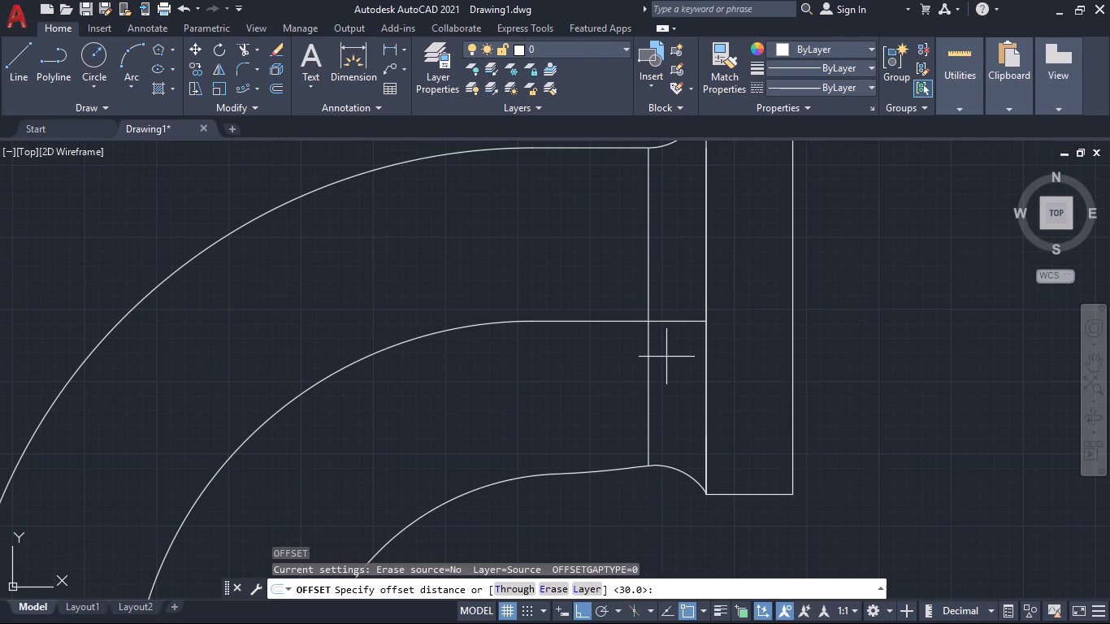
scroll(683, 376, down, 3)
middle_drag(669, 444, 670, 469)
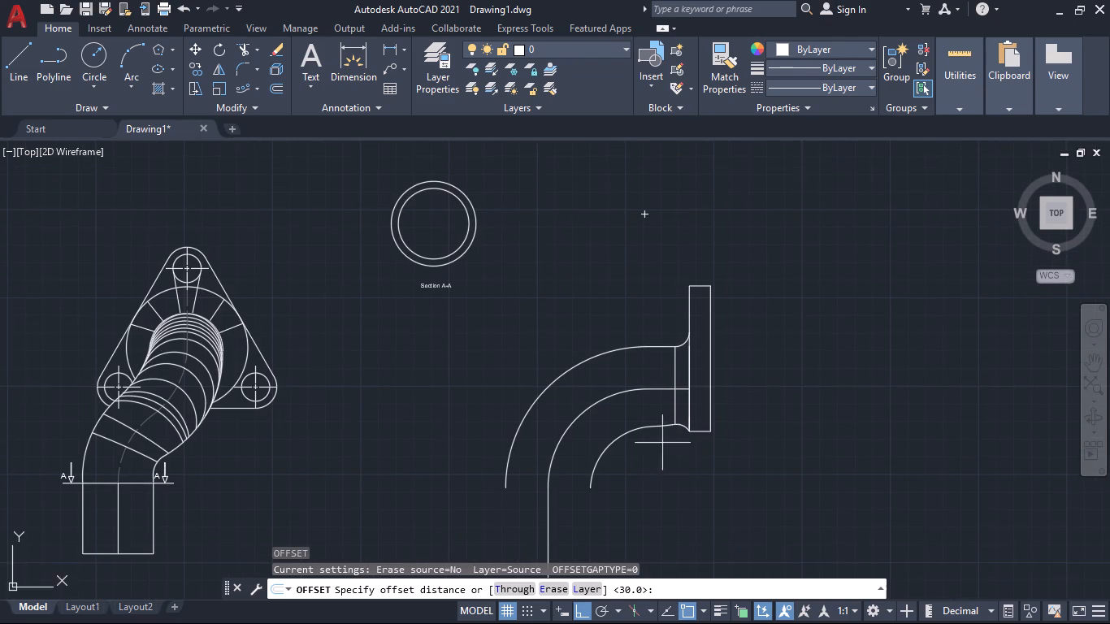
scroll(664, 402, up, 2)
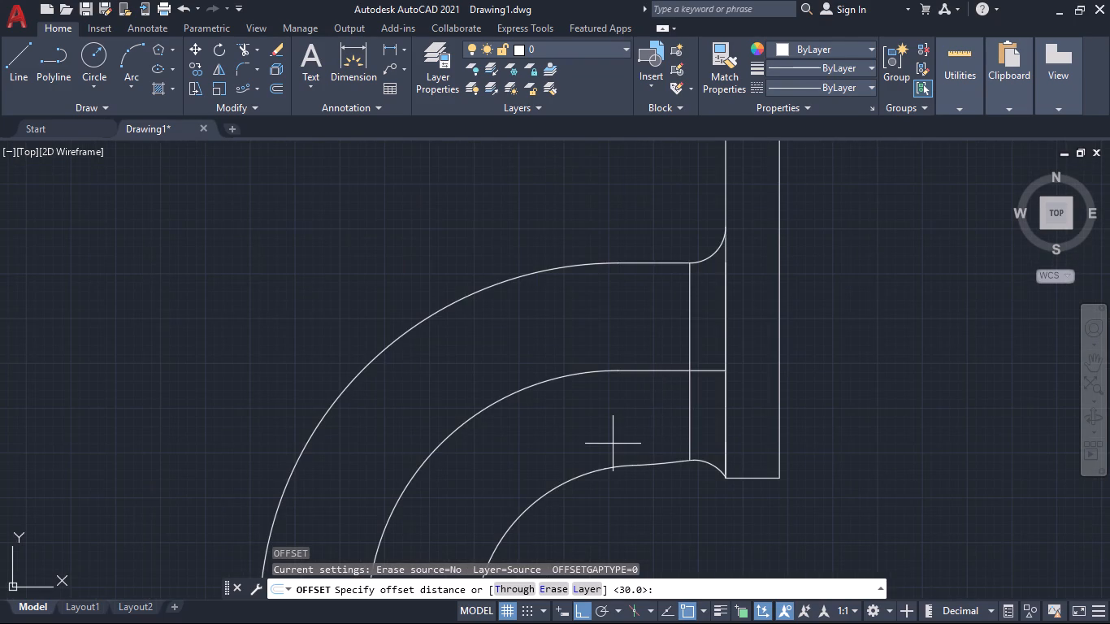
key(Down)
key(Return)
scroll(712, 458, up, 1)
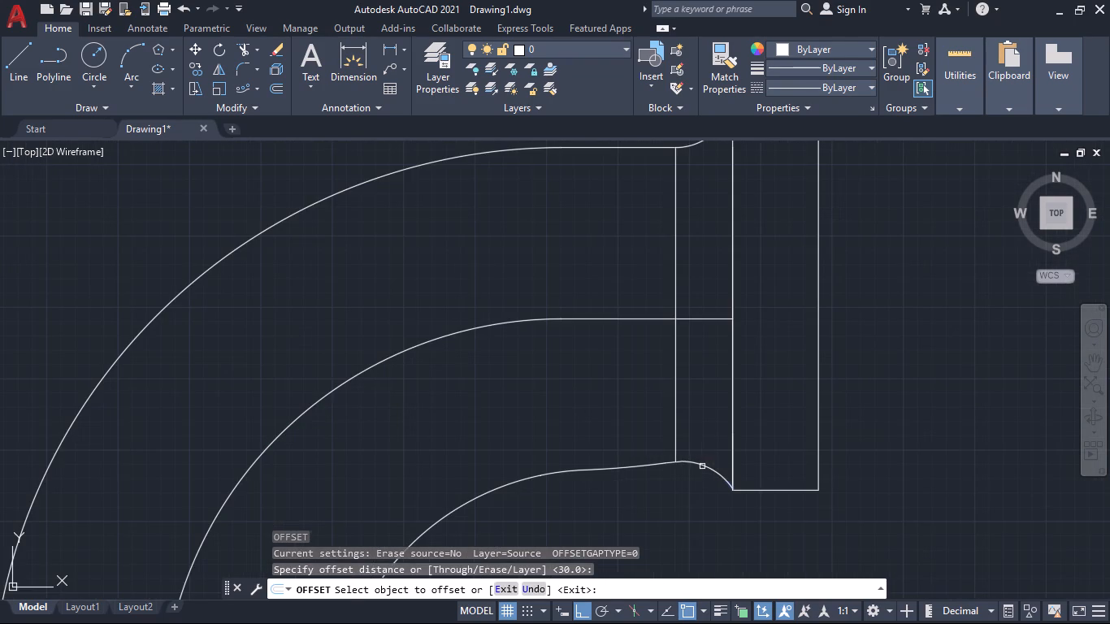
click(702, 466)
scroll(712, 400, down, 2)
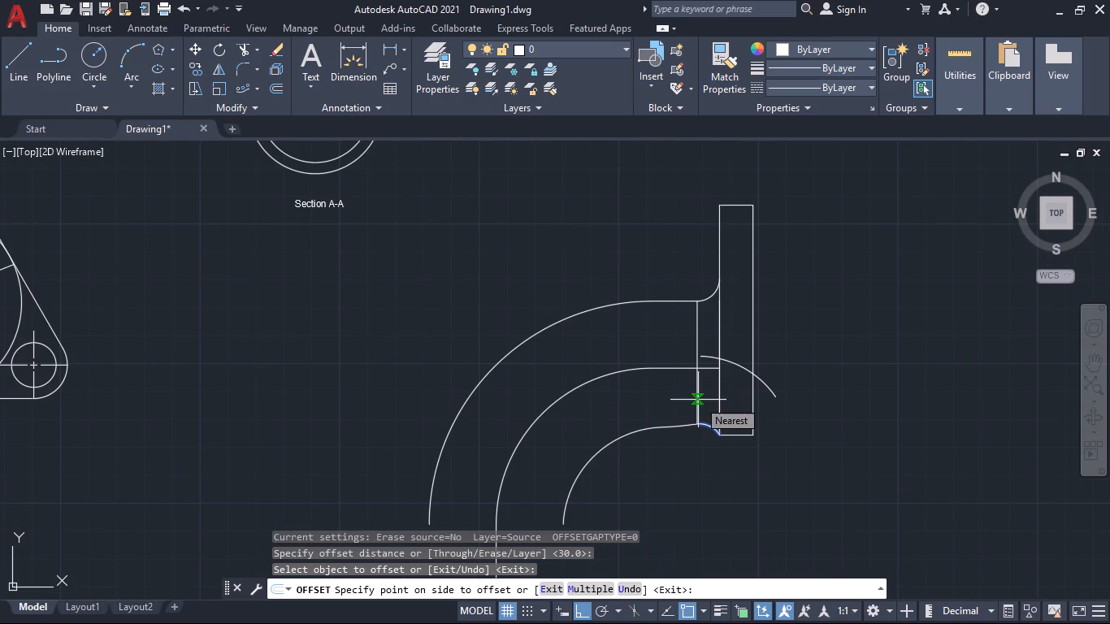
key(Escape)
Copy the lower flange-transition arc and its short adjoining line twice, placing both copies straight up along the flange's inner edge.
middle_drag(658, 412, 590, 401)
scroll(619, 414, up, 4)
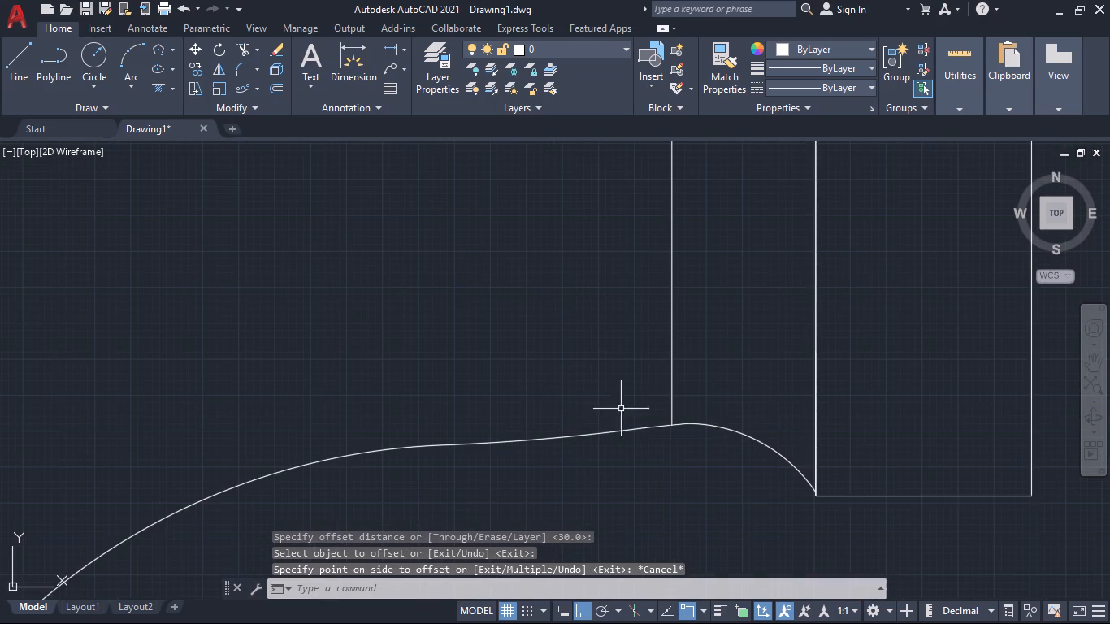
text(co)
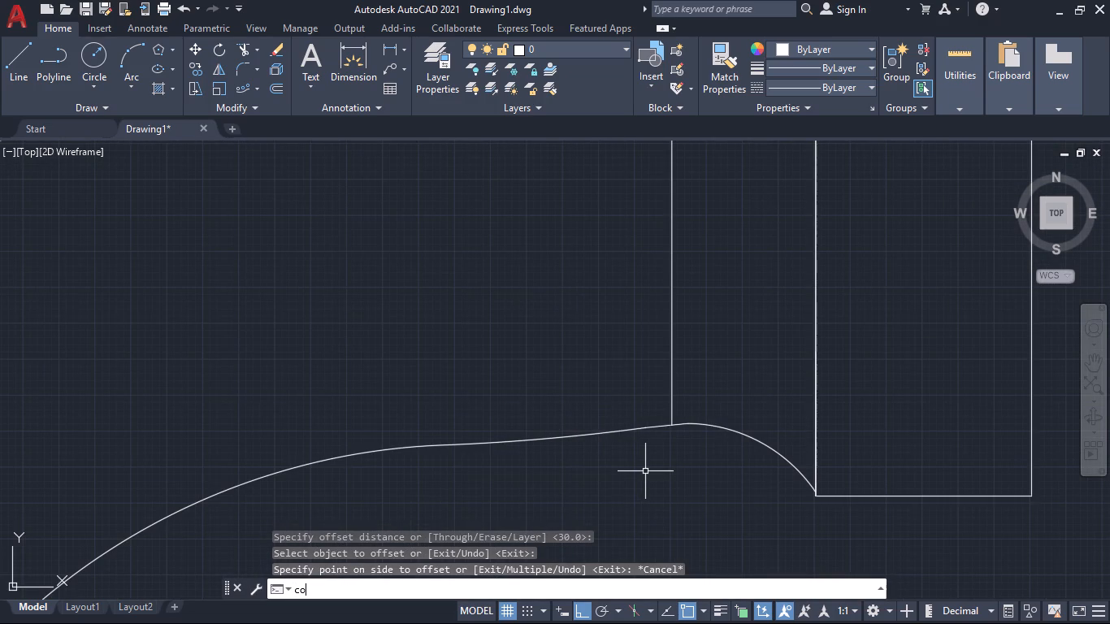
key(Return)
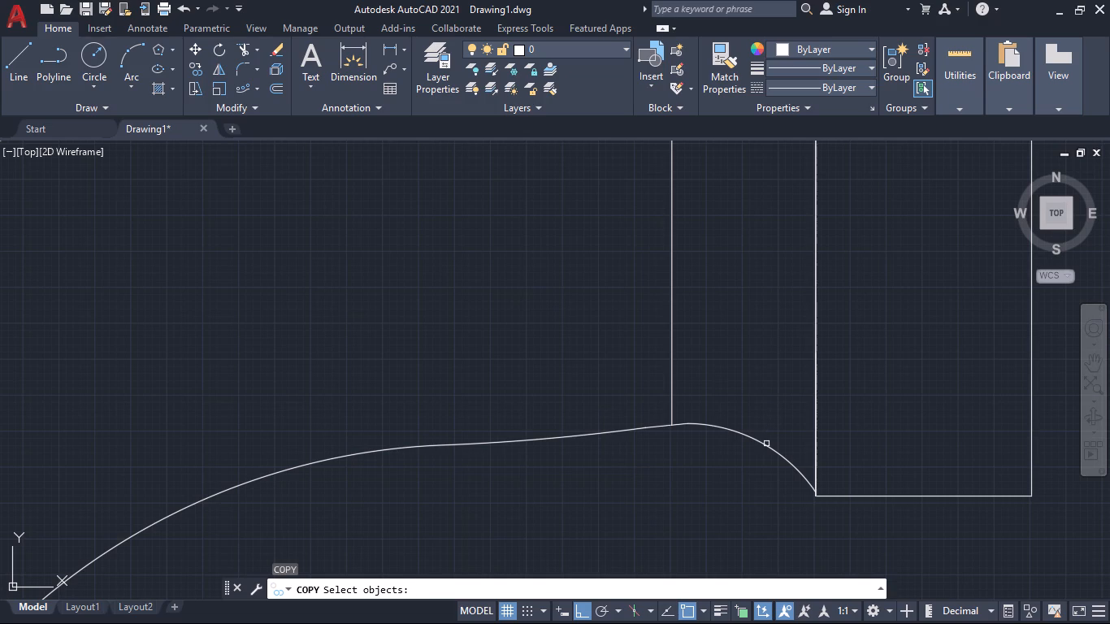
click(766, 444)
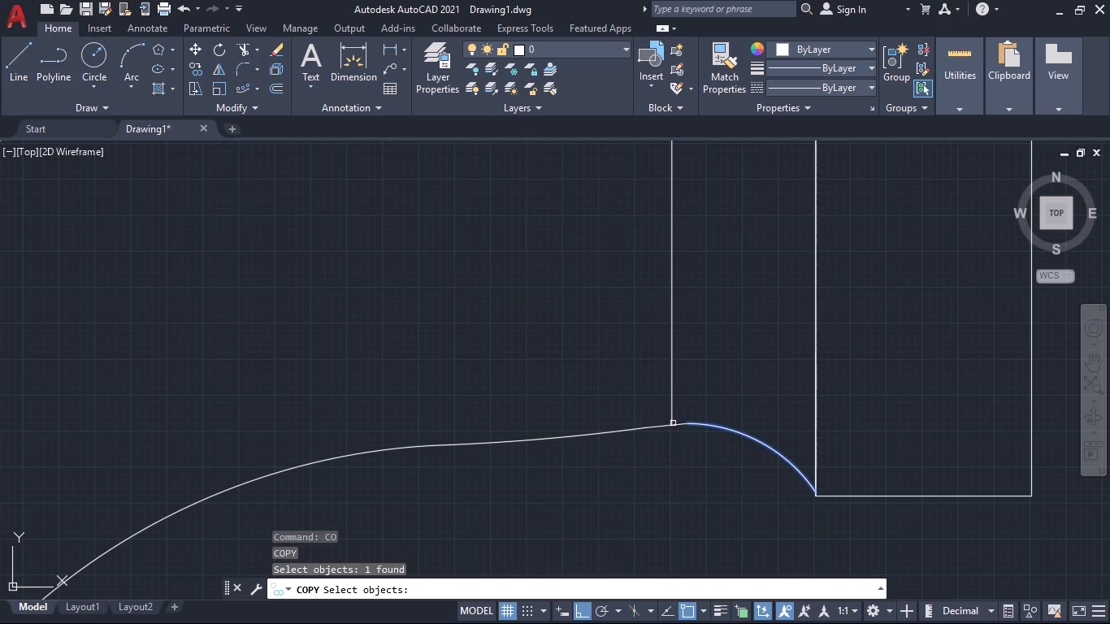
scroll(665, 450, up, 1)
click(690, 411)
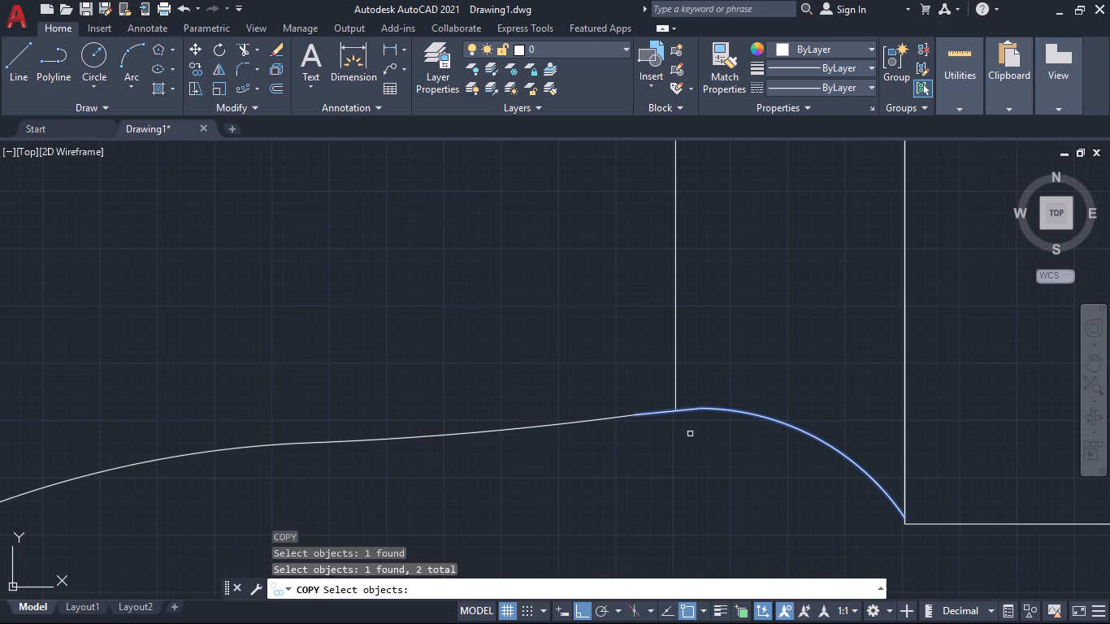
scroll(690, 435, down, 1)
middle_drag(691, 461, 657, 471)
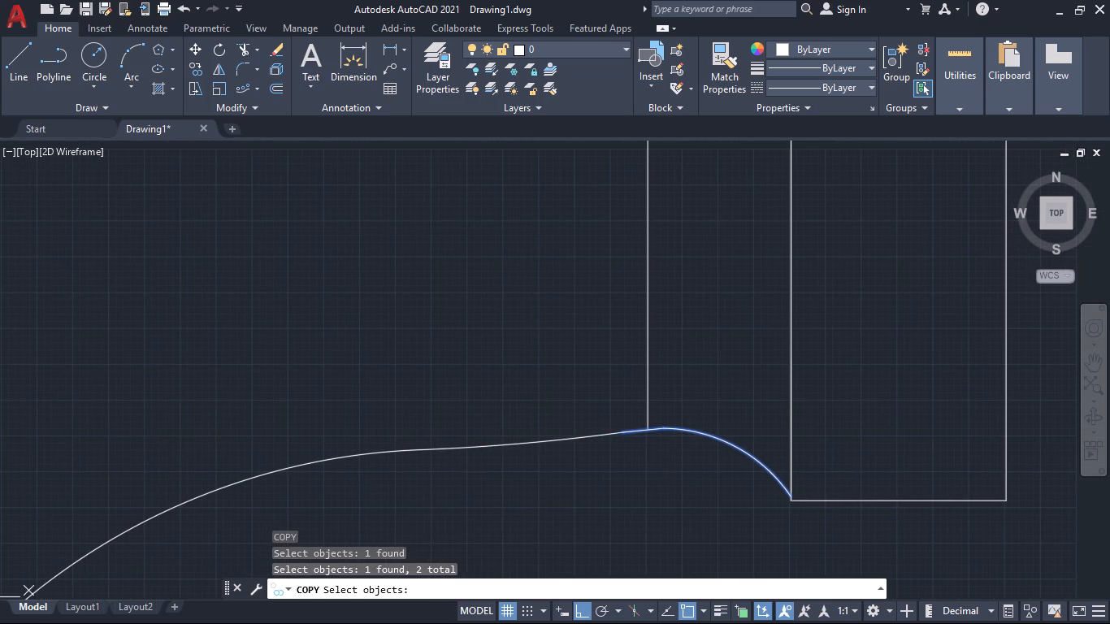
key(Return)
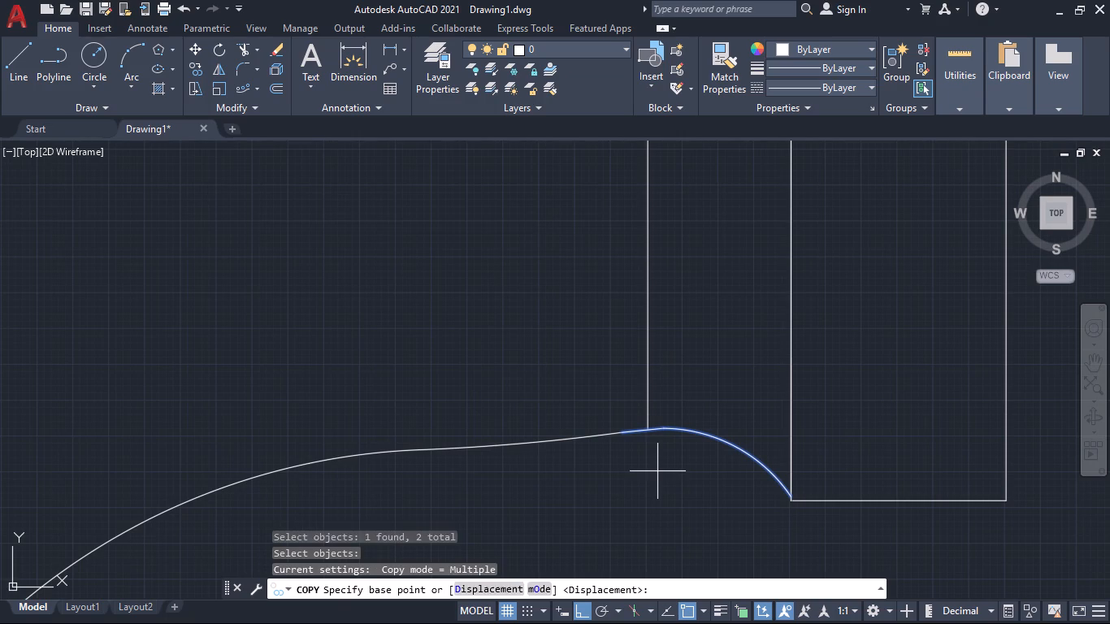
click(791, 500)
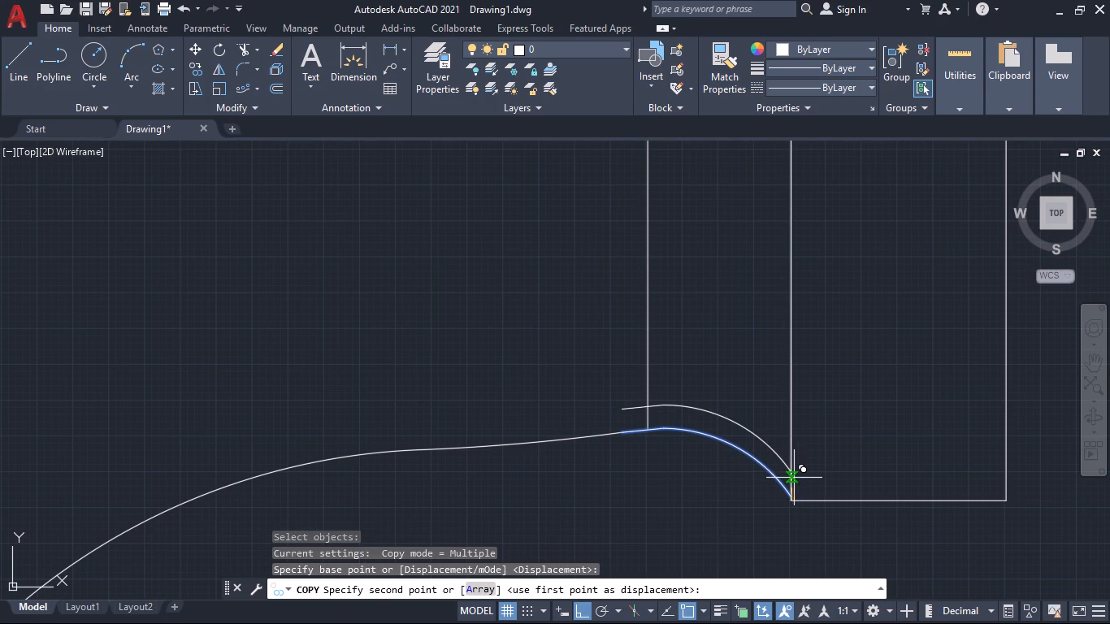
click(797, 478)
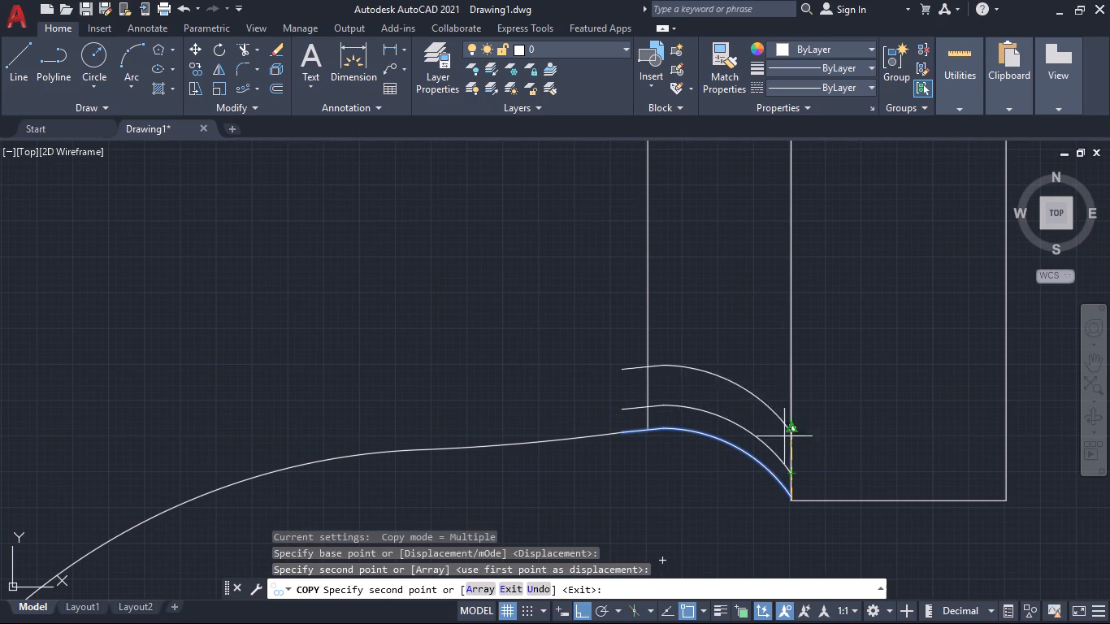
scroll(776, 414, down, 2)
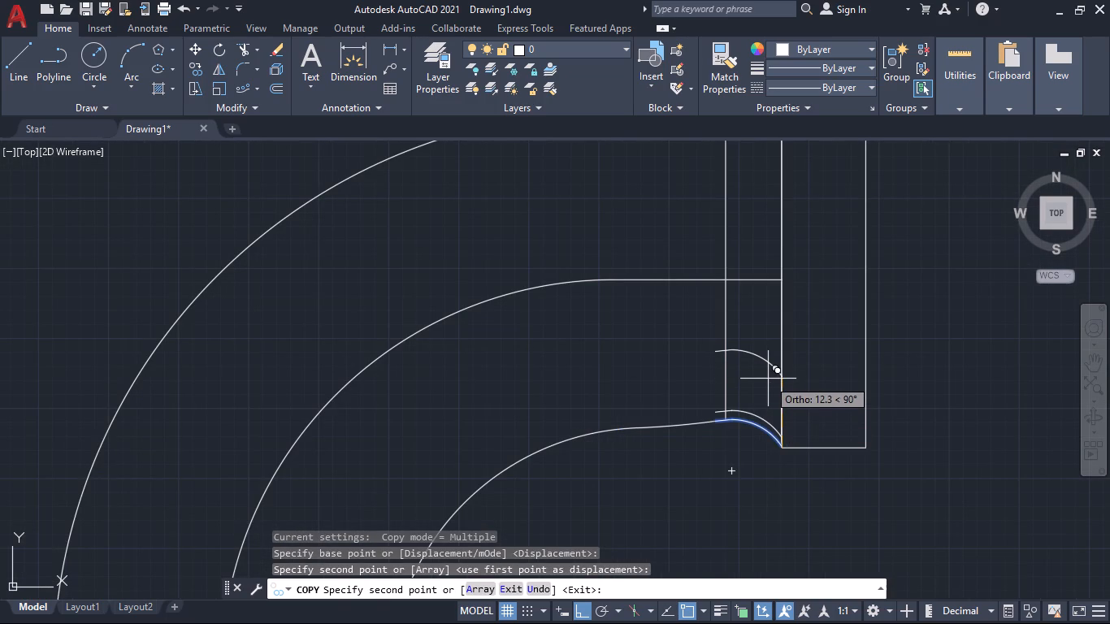
click(785, 428)
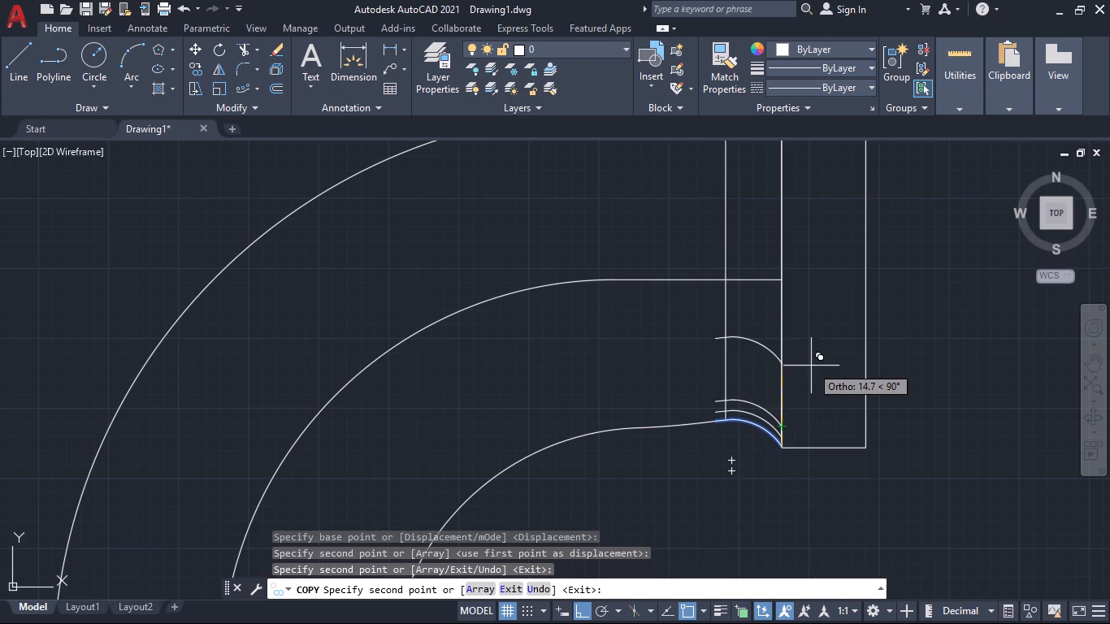
Place two more copies of the transition curve just above the original, one of them between the two earlier copies, and end copying.
scroll(813, 365, down, 1)
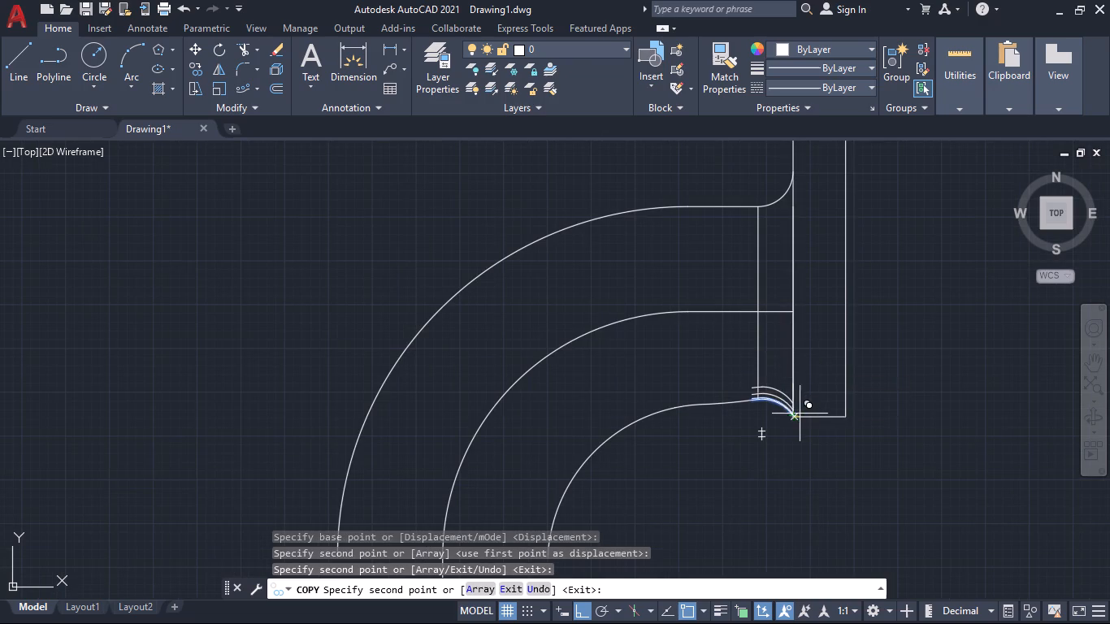
scroll(799, 414, up, 3)
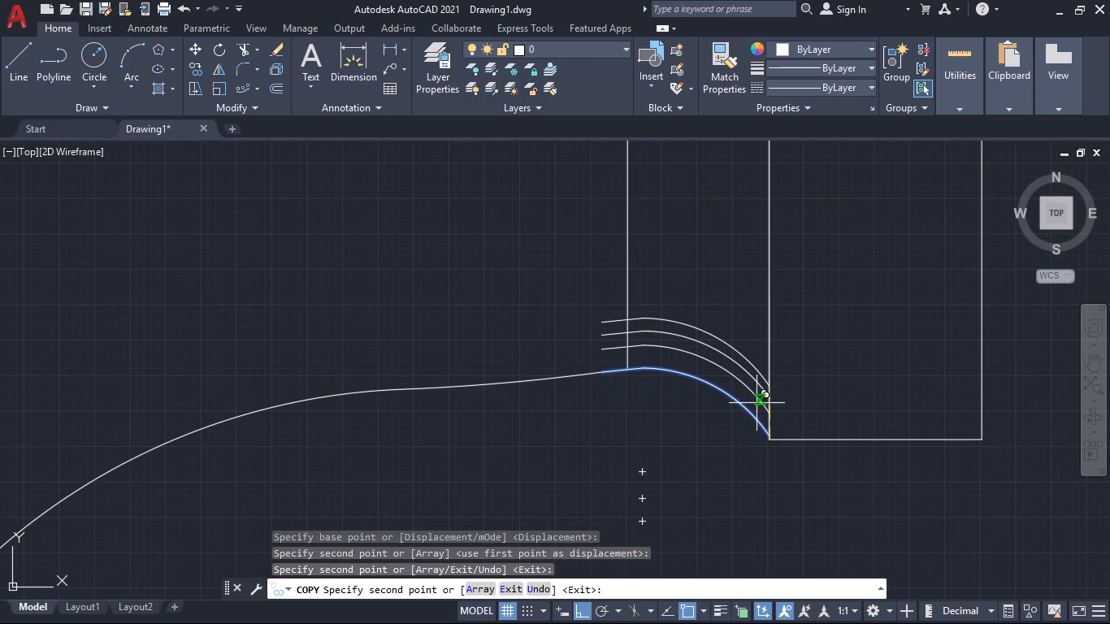
click(757, 403)
scroll(804, 401, down, 1)
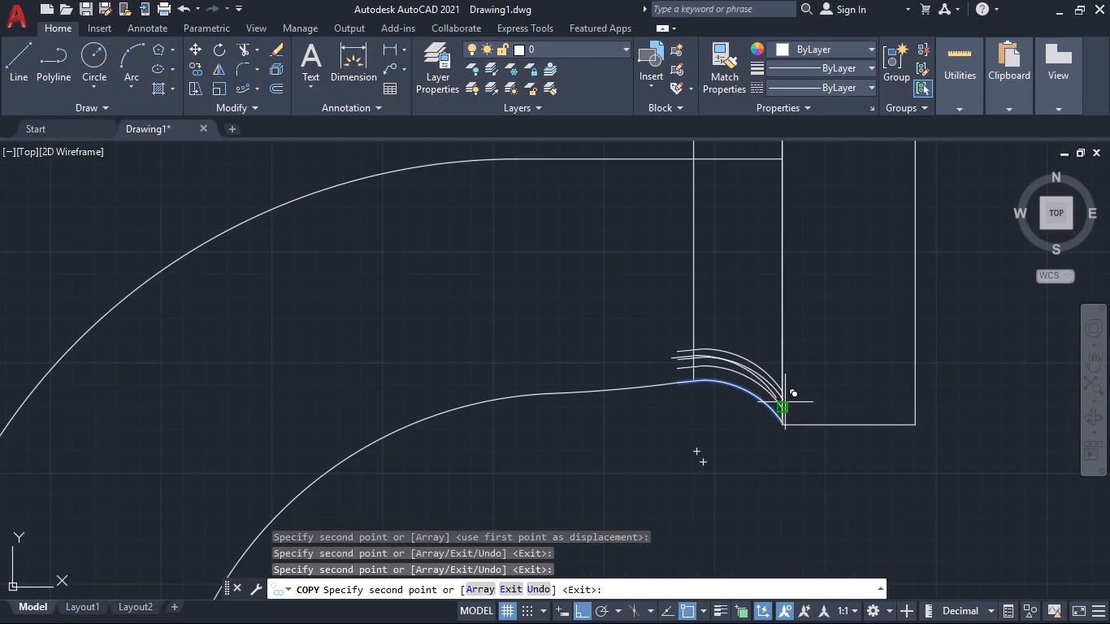
scroll(777, 398, up, 4)
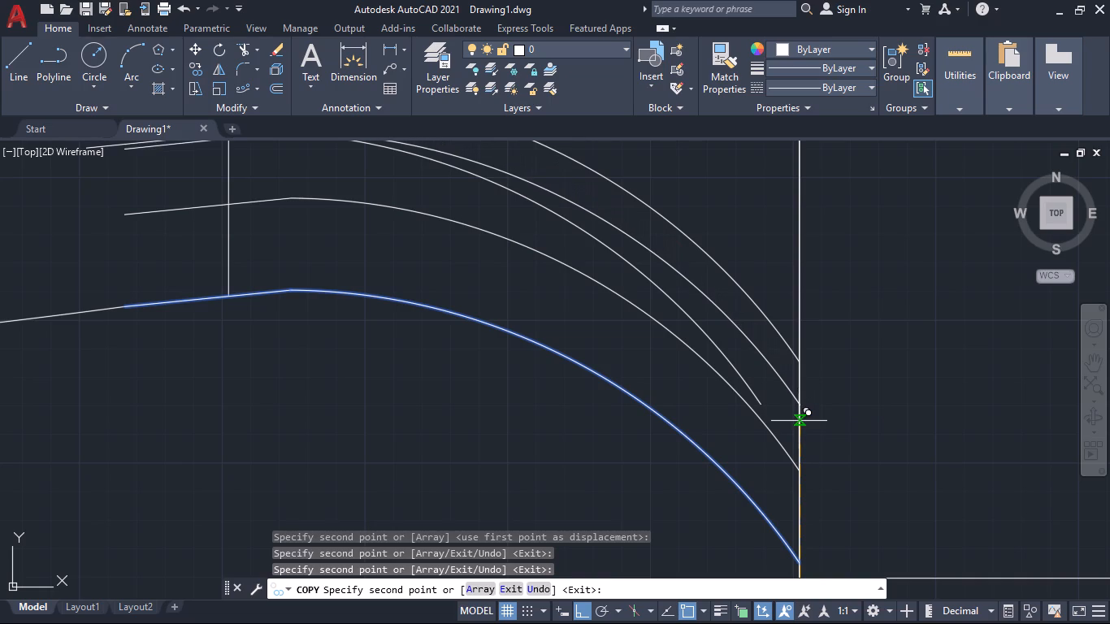
click(797, 421)
scroll(806, 416, down, 3)
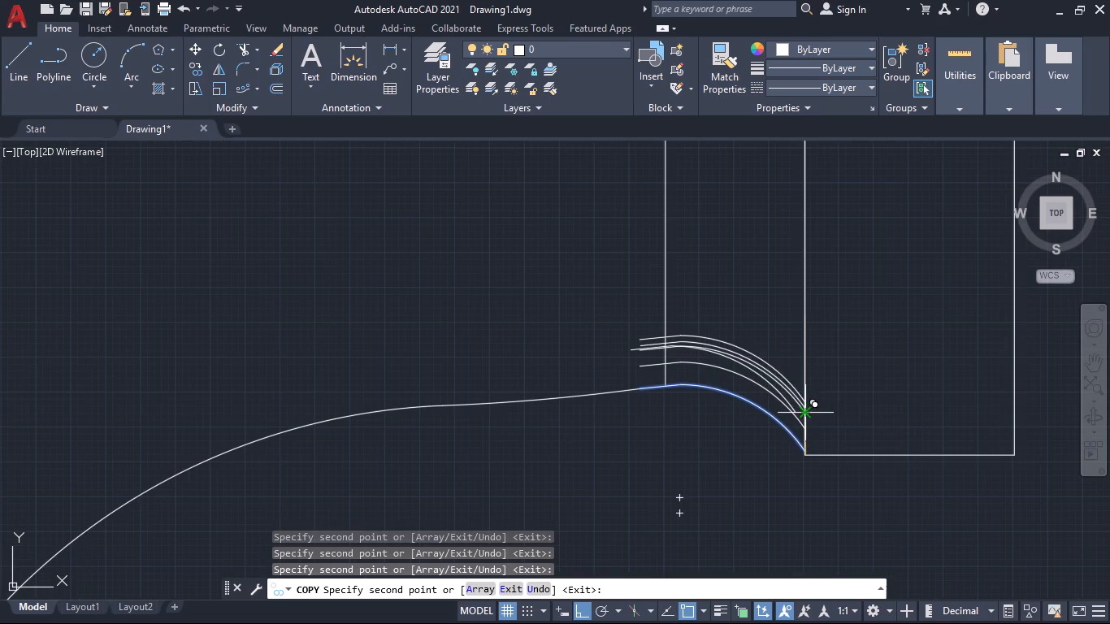
middle_drag(871, 305, 853, 439)
scroll(839, 416, down, 1)
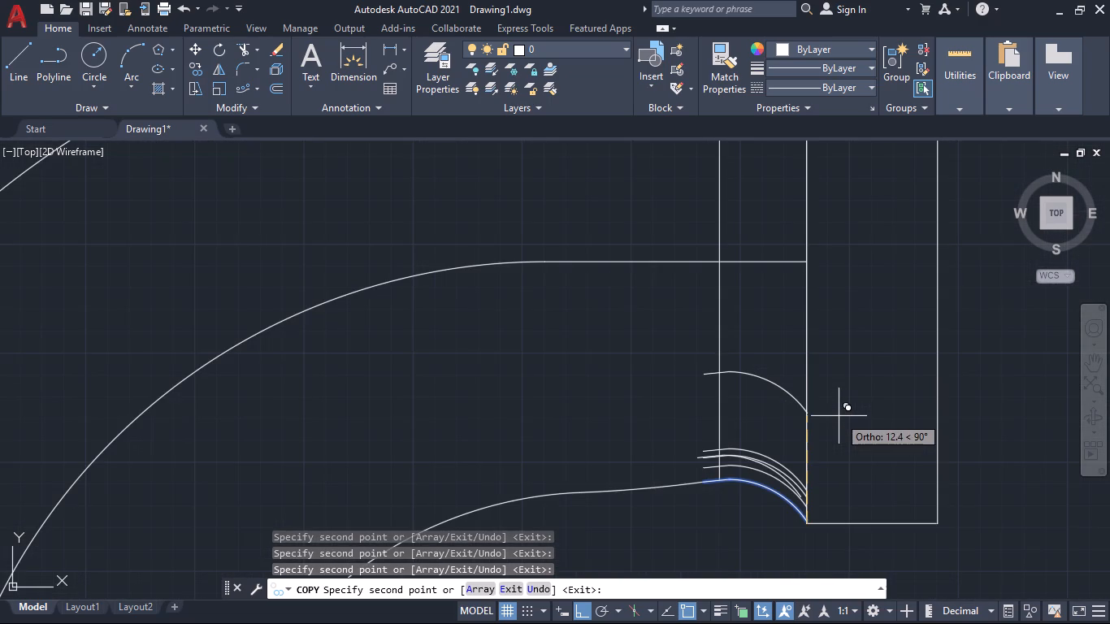
key(Escape)
Erase the line and arc of the misplaced transition copy that stops short of the flange edge.
scroll(748, 450, up, 4)
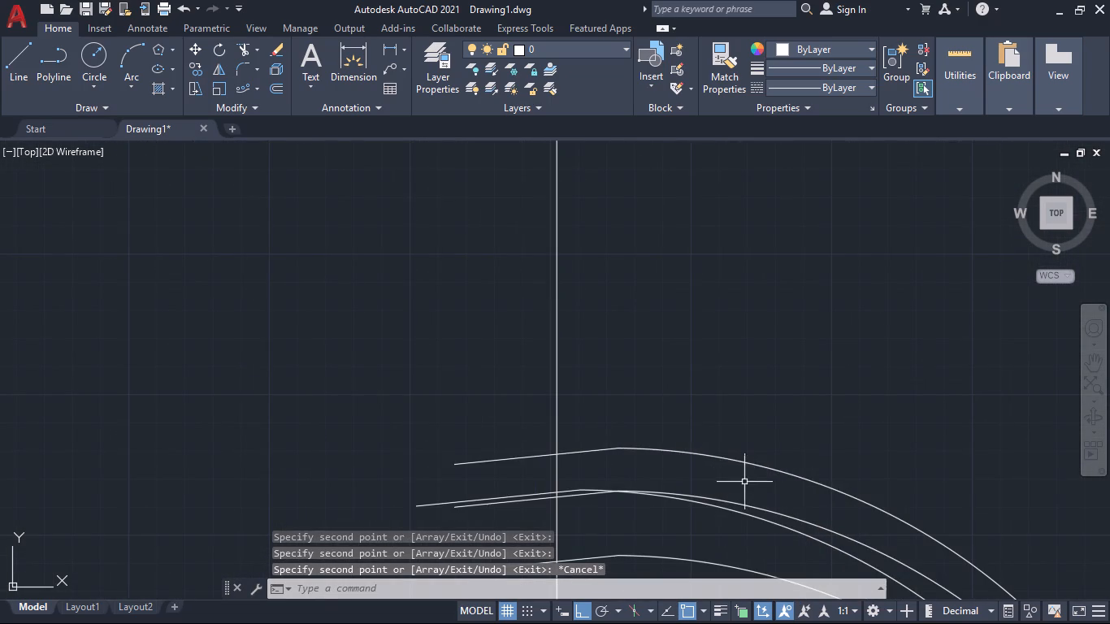
middle_drag(739, 483, 737, 300)
click(572, 308)
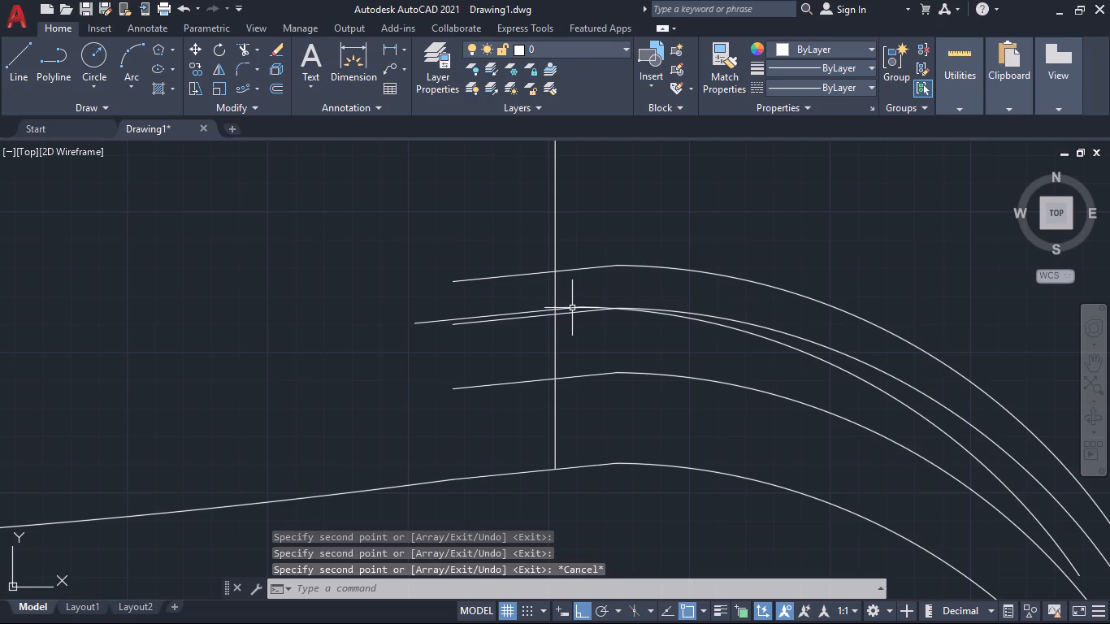
click(742, 320)
scroll(736, 342, down, 1)
middle_drag(718, 353, 682, 347)
scroll(682, 347, up, 2)
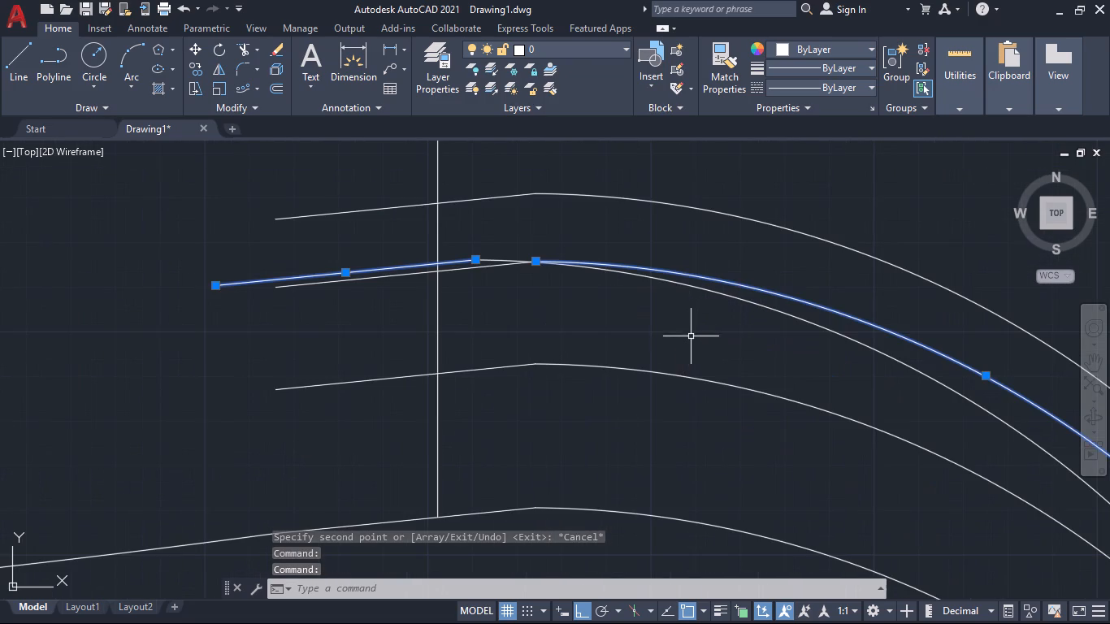
shift+click(732, 283)
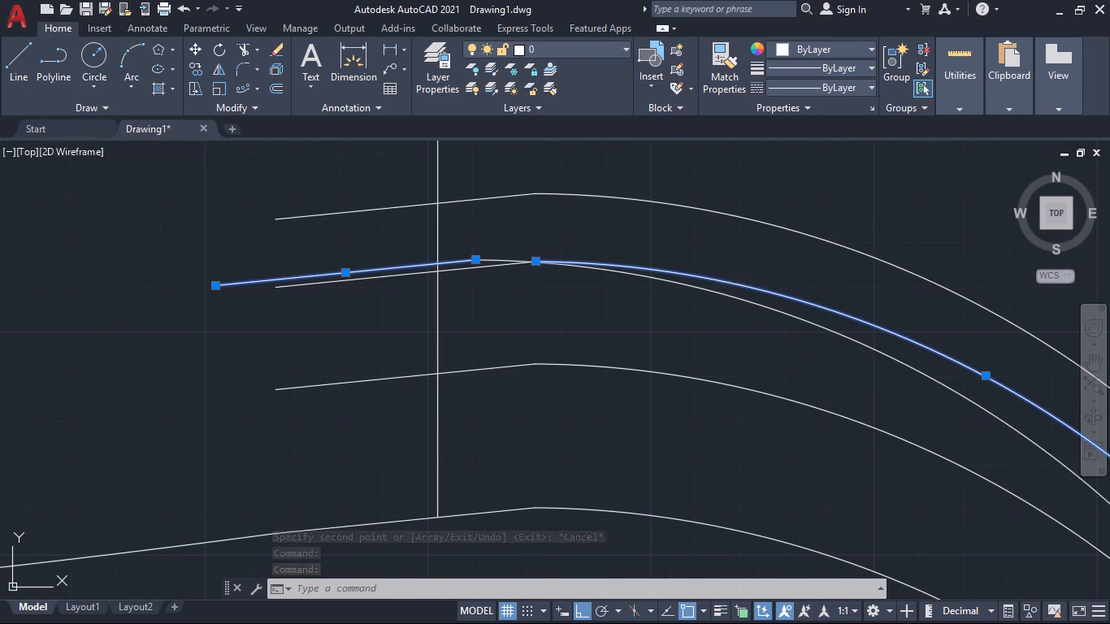
click(509, 258)
key(Delete)
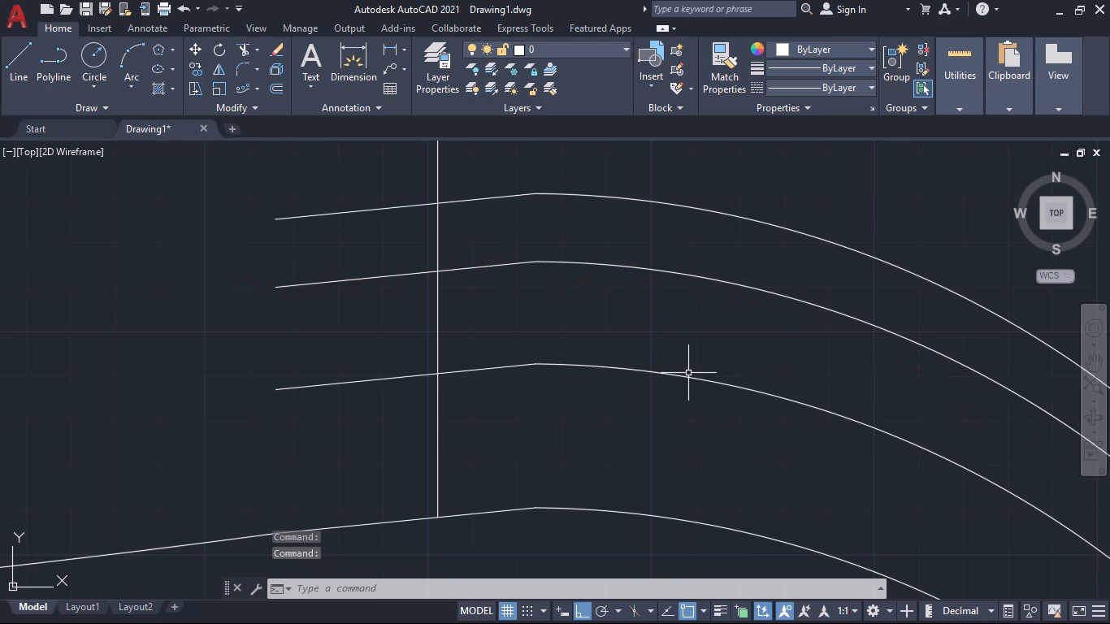
Trim the line ends of the three transition copies that extend past the vertical line across the pipe.
scroll(688, 373, down, 2)
middle_drag(658, 395, 619, 396)
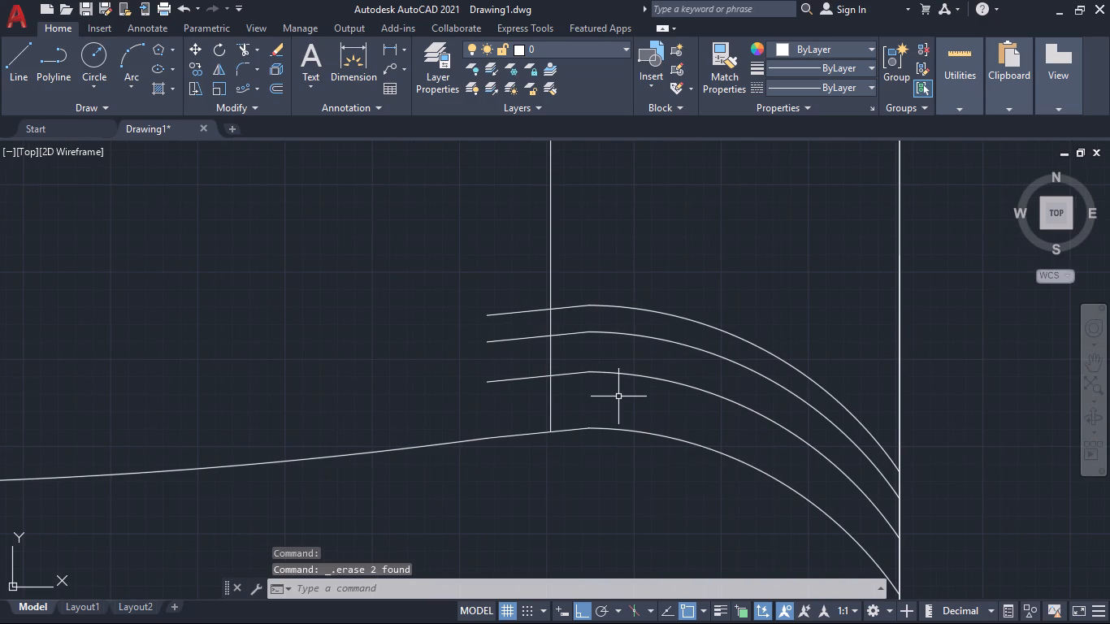
text(tr)
key(Return)
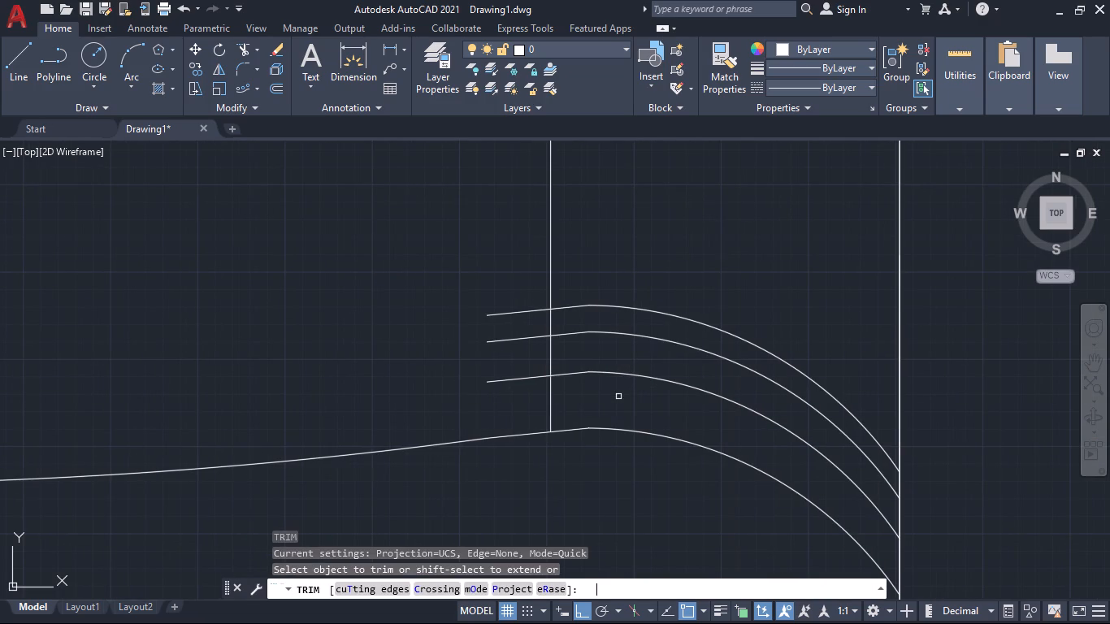
click(519, 285)
click(508, 397)
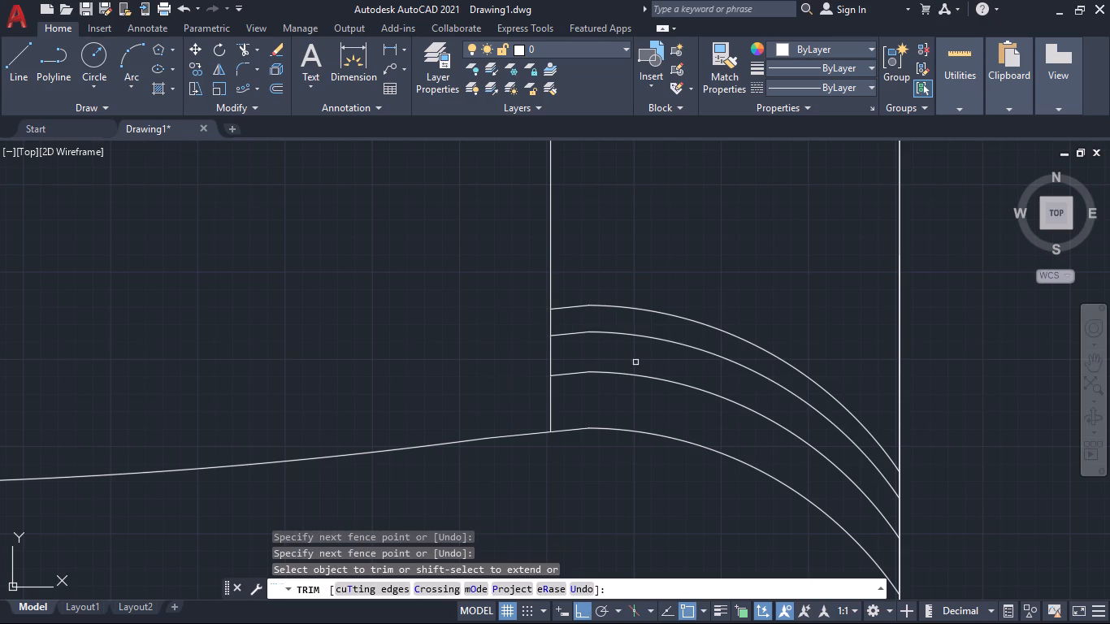
Remove the lowest and uppermost transition copies with Trim, leaving only the middle copy above the original curve.
click(658, 379)
click(570, 376)
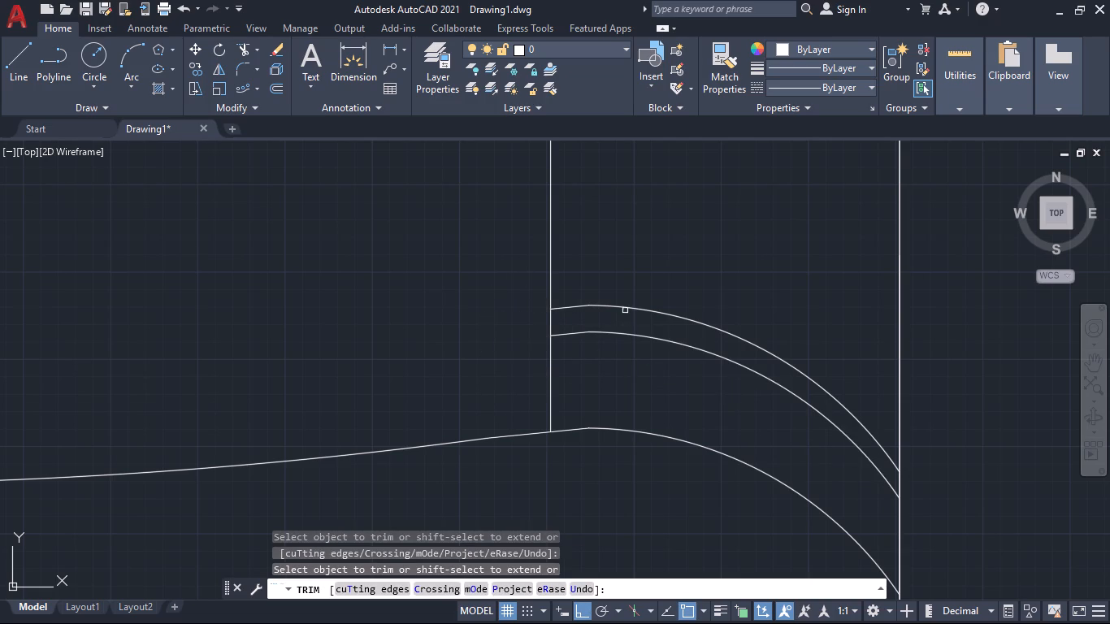
click(625, 310)
click(582, 310)
click(579, 297)
scroll(709, 319, down, 2)
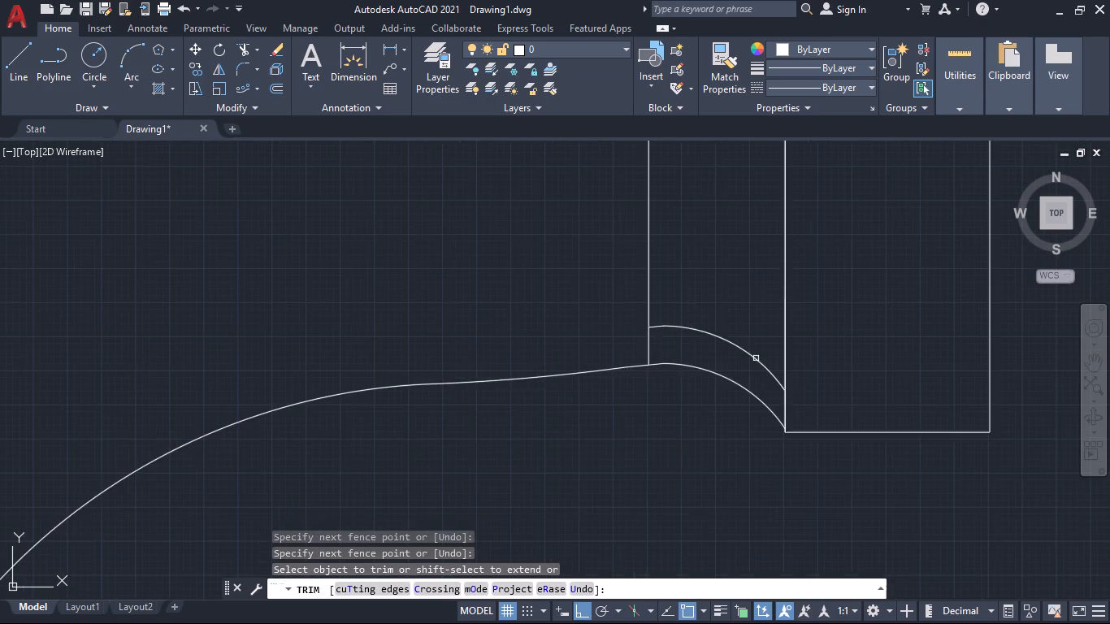
scroll(761, 366, down, 2)
key(grave)
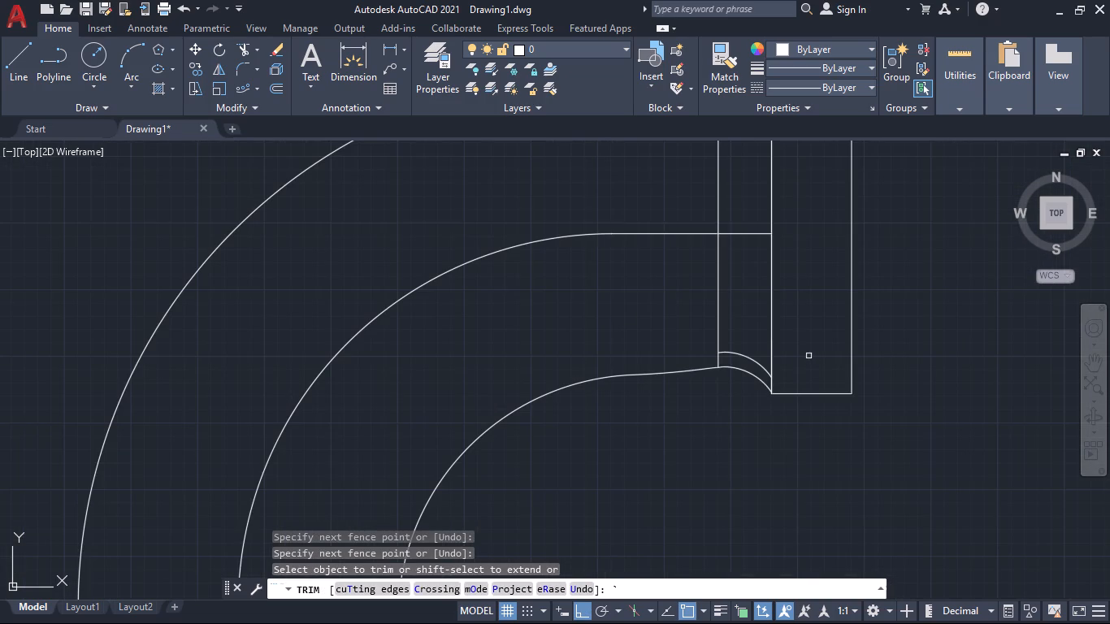
scroll(759, 350, up, 2)
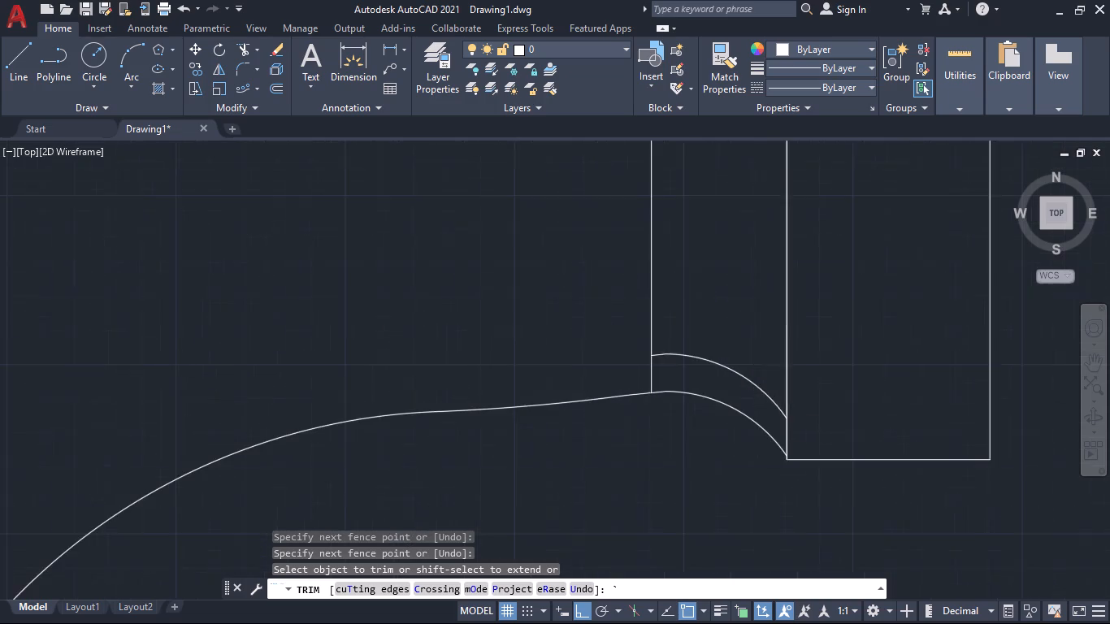
middle_drag(757, 358, 723, 312)
key(Escape)
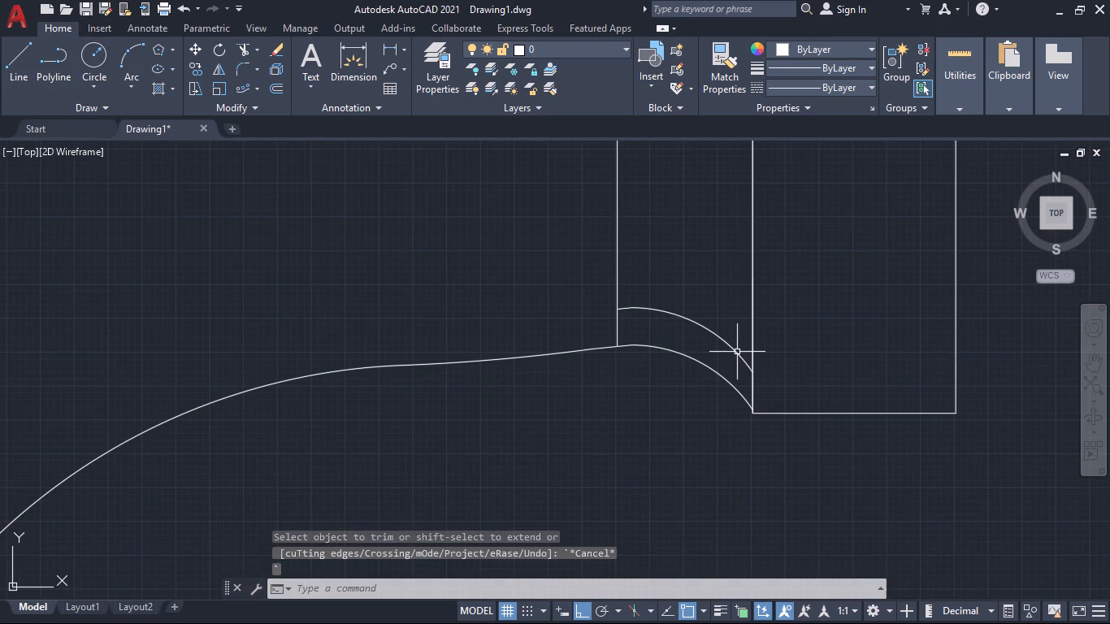
Stretch the remaining copied arc's flange-side endpoint down the flange edge to just above the flange's lower corner.
click(735, 352)
click(752, 373)
click(751, 398)
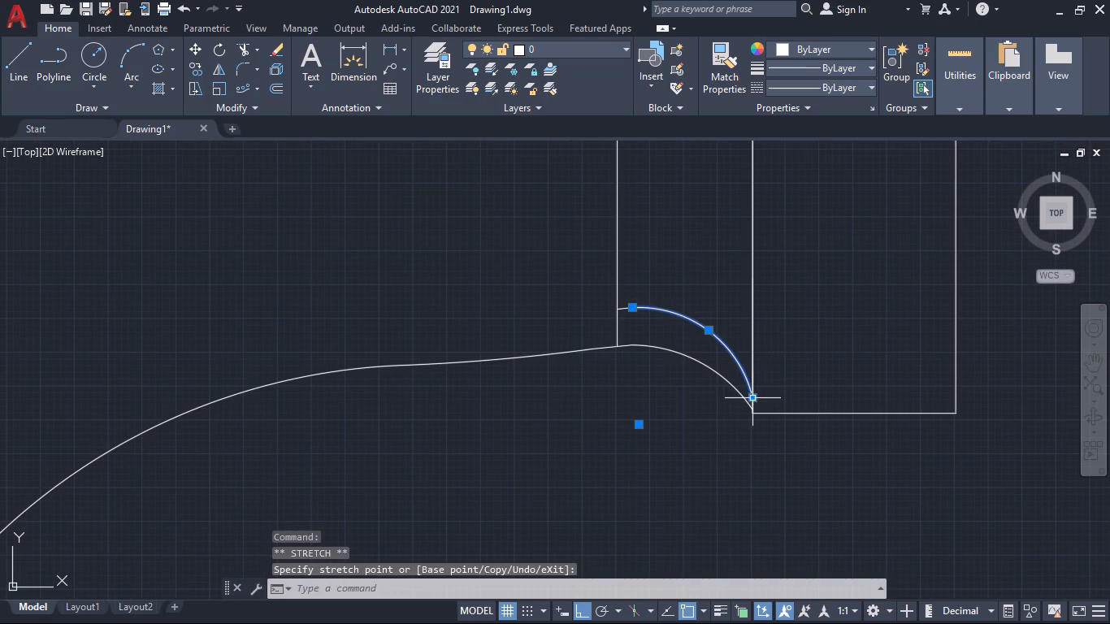
scroll(787, 358, down, 2)
key(grave)
key(Escape)
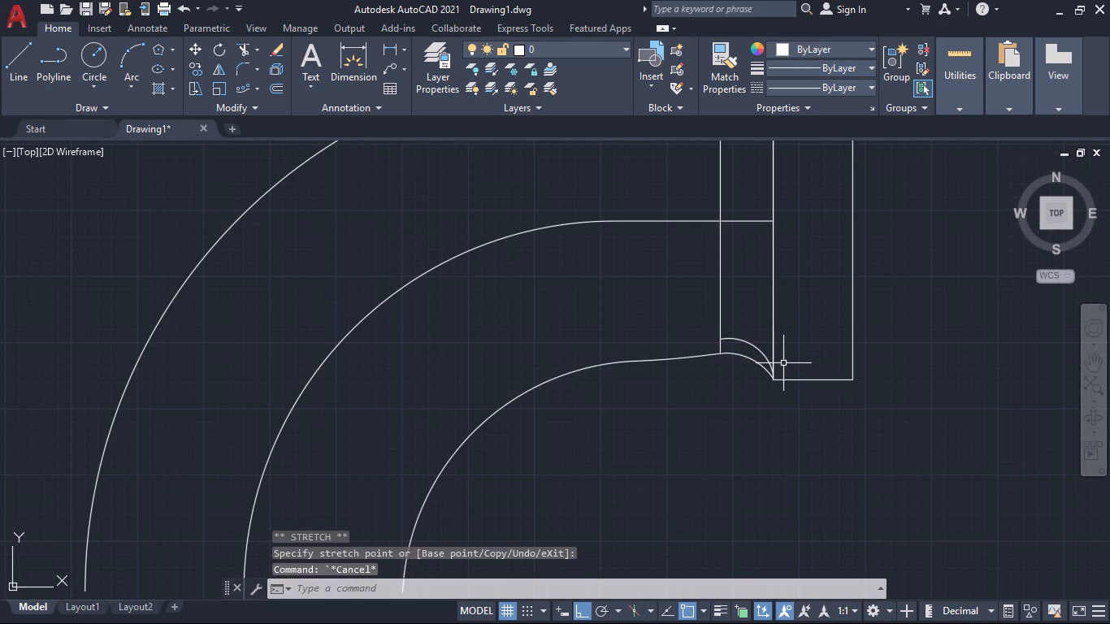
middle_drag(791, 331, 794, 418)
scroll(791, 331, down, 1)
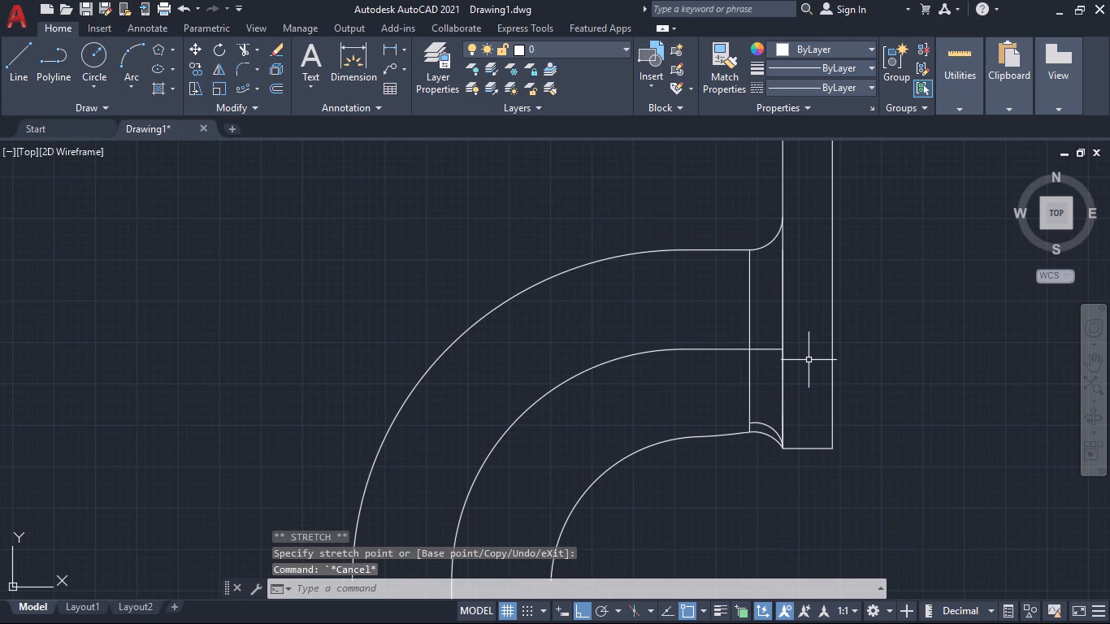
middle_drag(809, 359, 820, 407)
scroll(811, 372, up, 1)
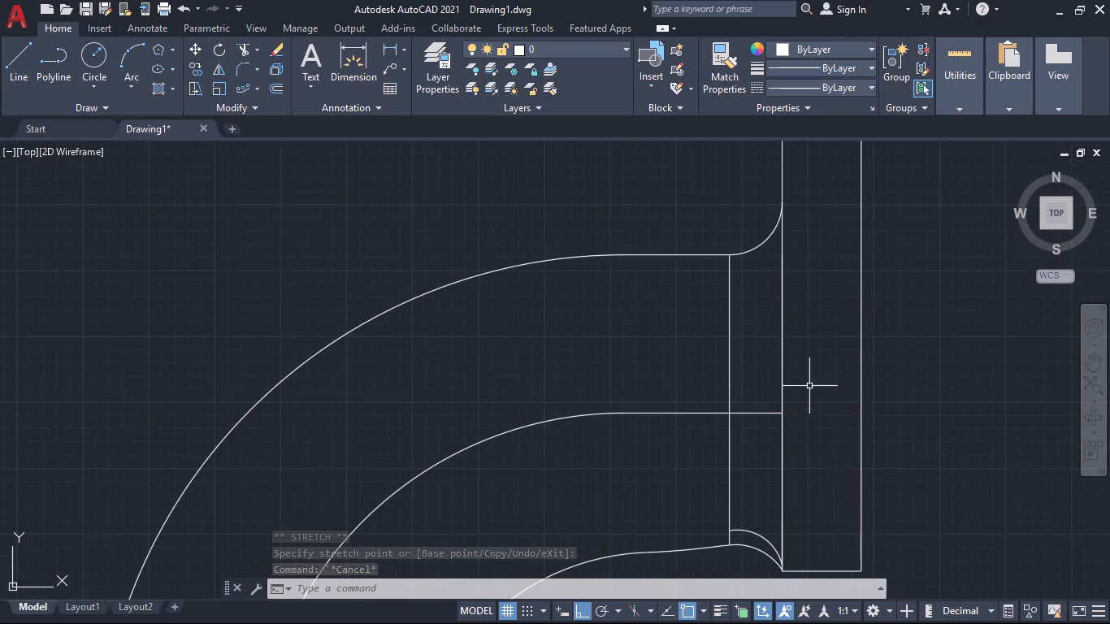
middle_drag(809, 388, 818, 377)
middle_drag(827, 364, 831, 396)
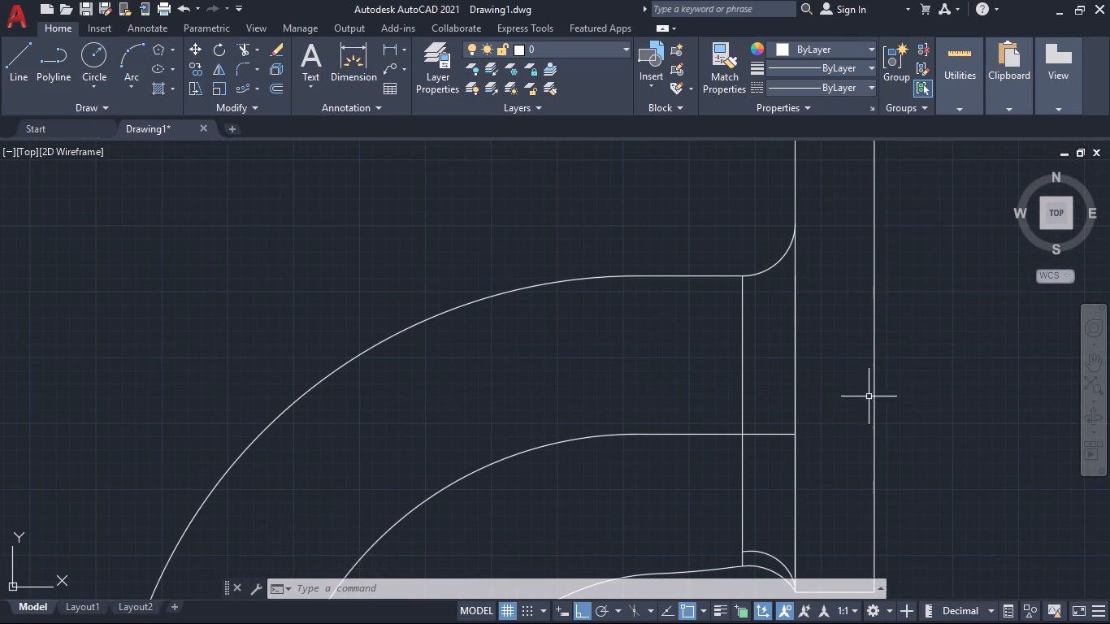
Copy the upper flange fillet arc down the vertical line across the pipe, once slightly below the original and once above the pipe's middle line.
middle_drag(765, 314, 765, 344)
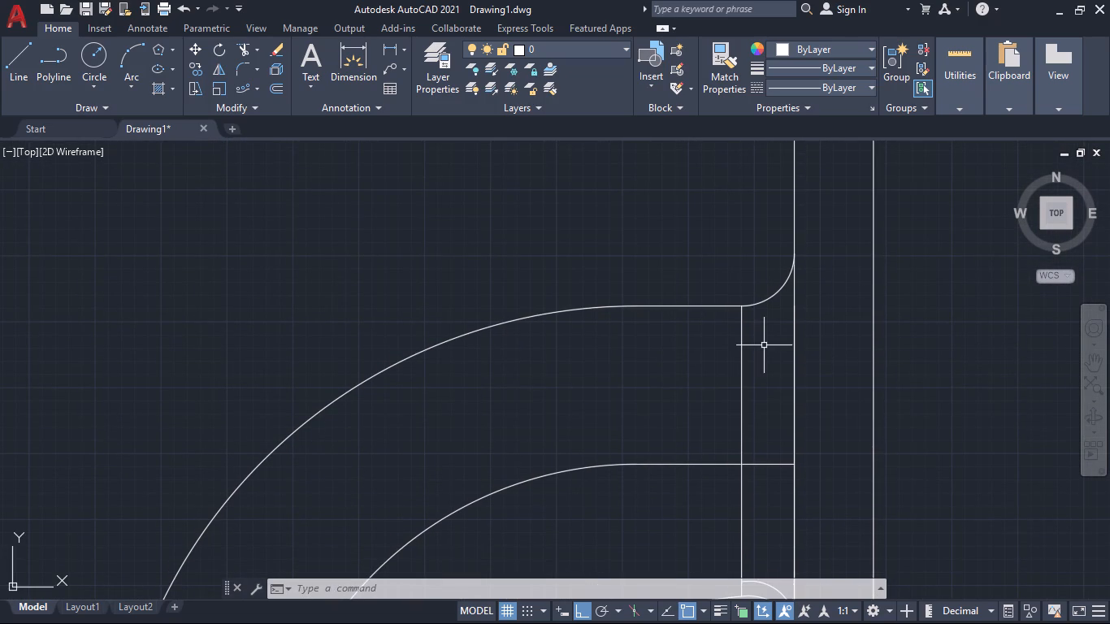
text(co)
key(Return)
scroll(750, 342, up, 1)
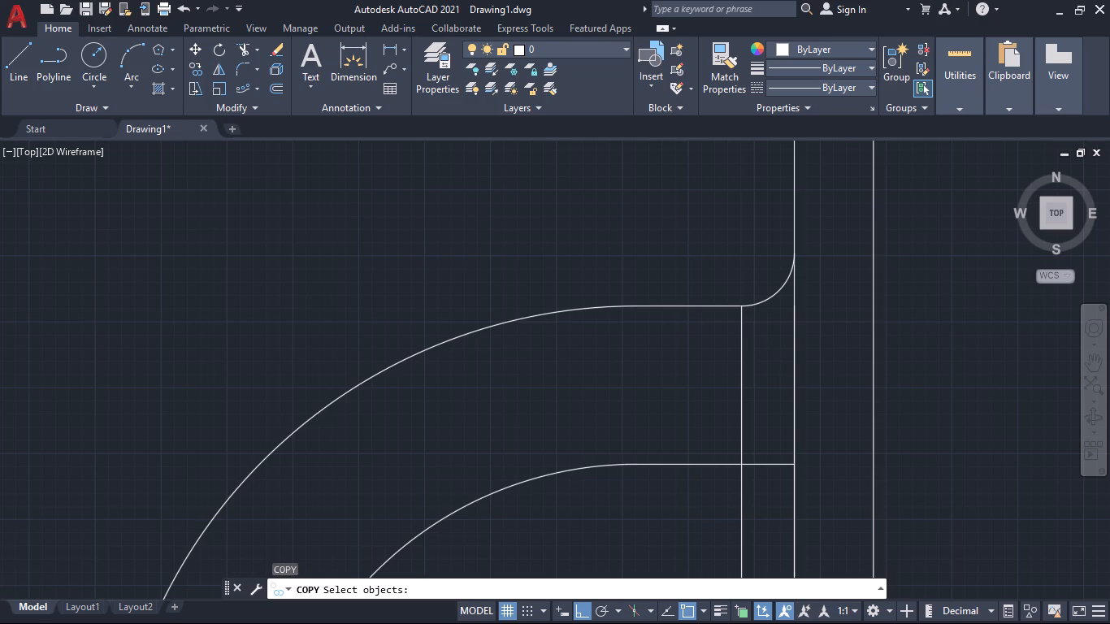
scroll(750, 342, up, 1)
click(768, 245)
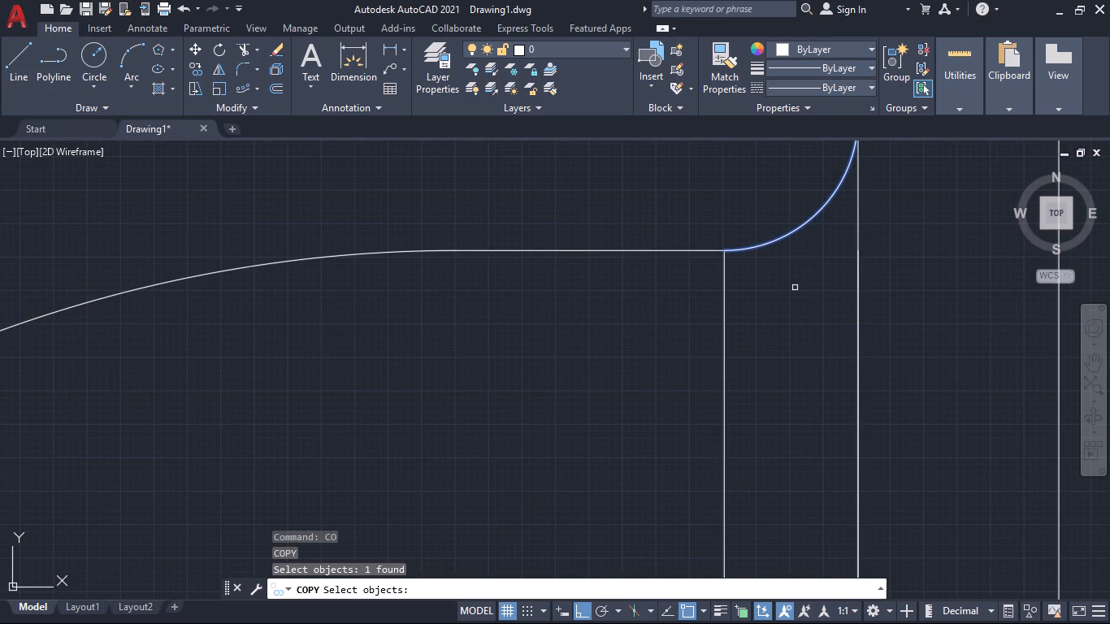
key(Return)
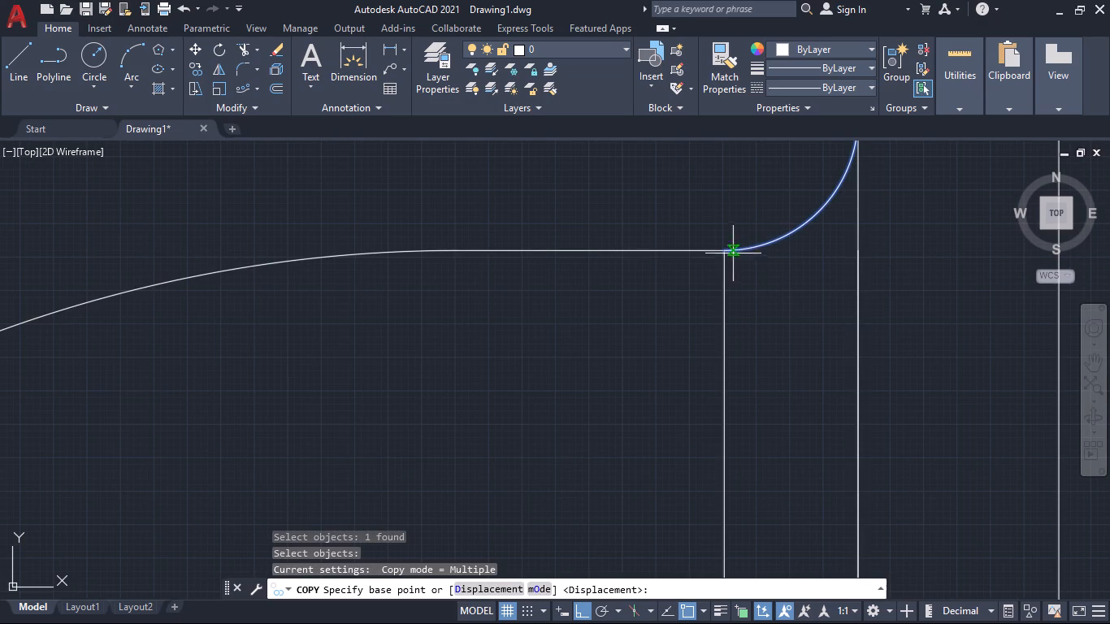
click(725, 253)
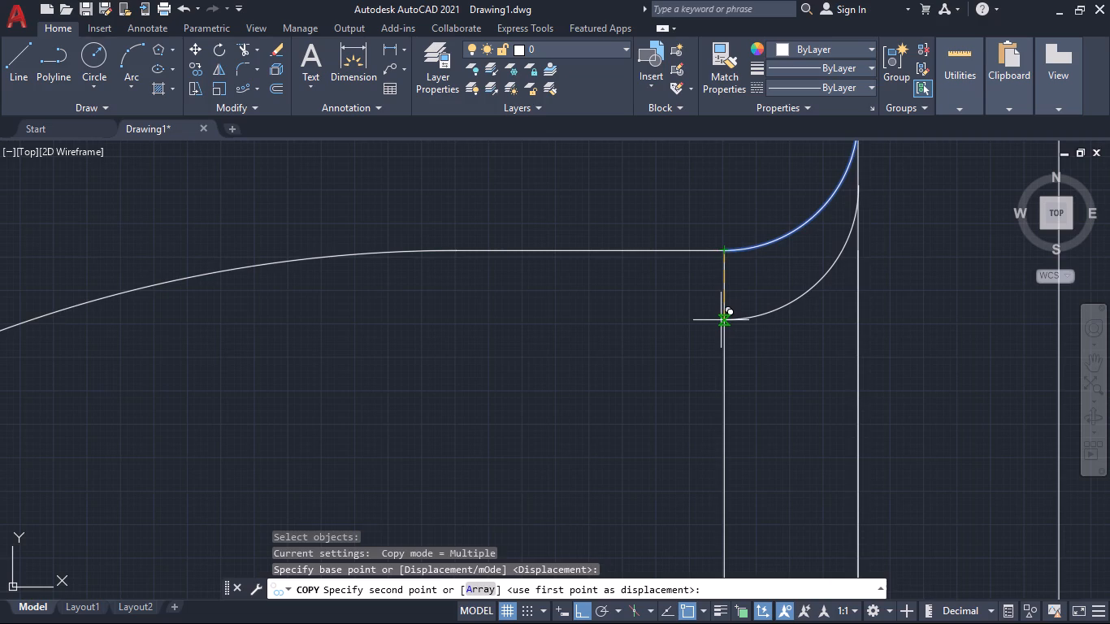
click(721, 320)
scroll(752, 345, down, 3)
middle_drag(766, 388, 762, 340)
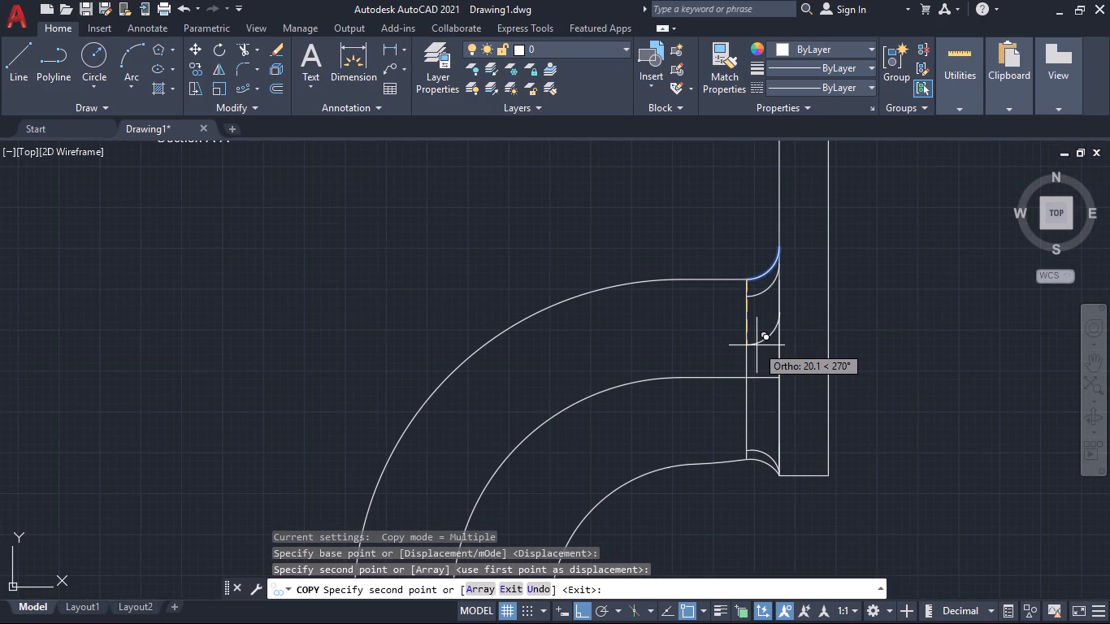
click(757, 353)
scroll(765, 354, up, 1)
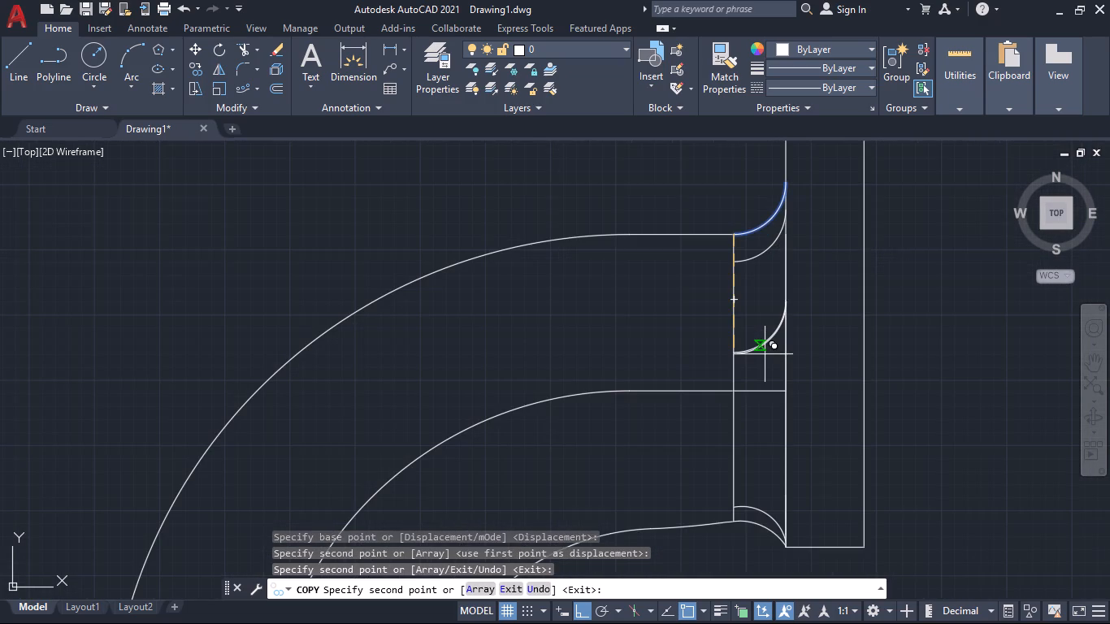
key(Escape)
Stretch the lower copied arc's flange-side endpoint down the flange edge to make the arc flatter.
scroll(765, 354, up, 4)
middle_drag(774, 339, 703, 424)
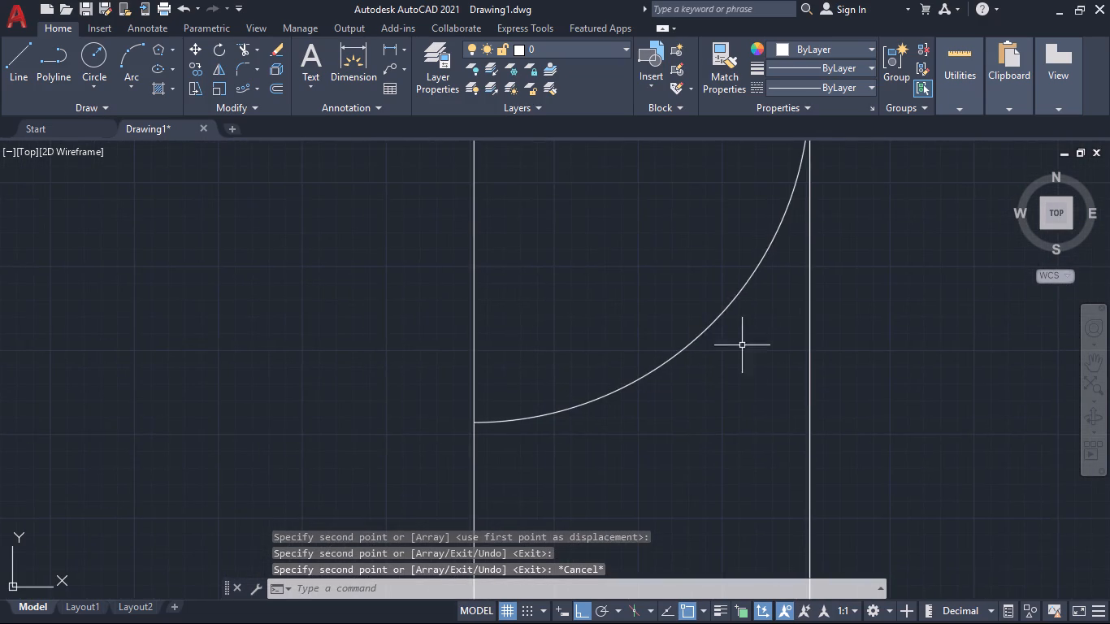
click(746, 284)
scroll(776, 329, down, 2)
middle_drag(780, 336, 775, 348)
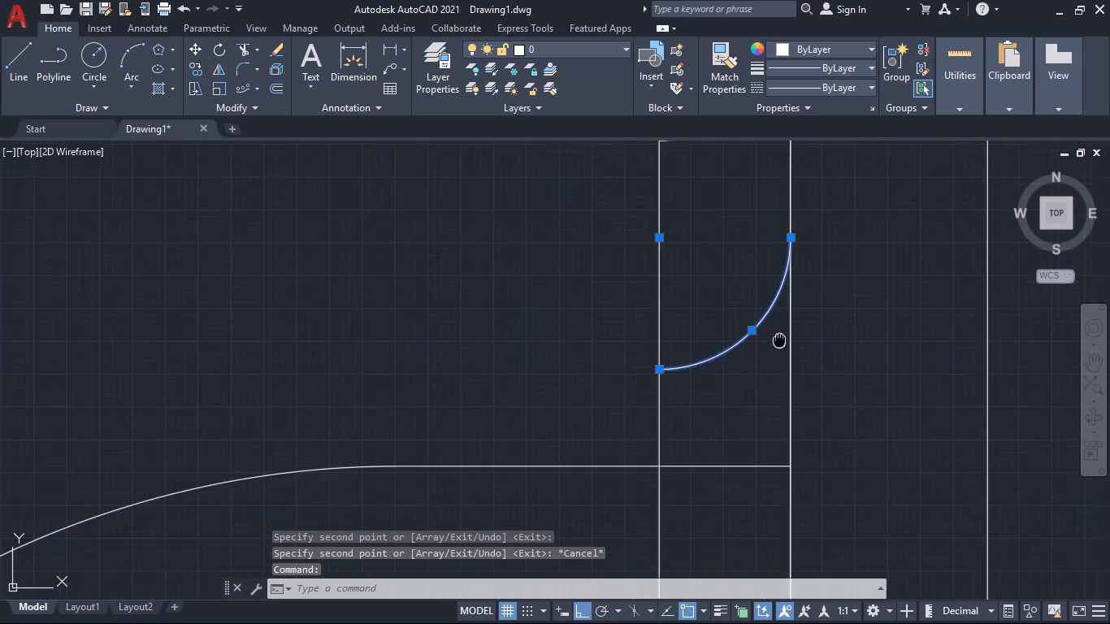
middle_drag(775, 348, 748, 384)
click(759, 286)
click(758, 322)
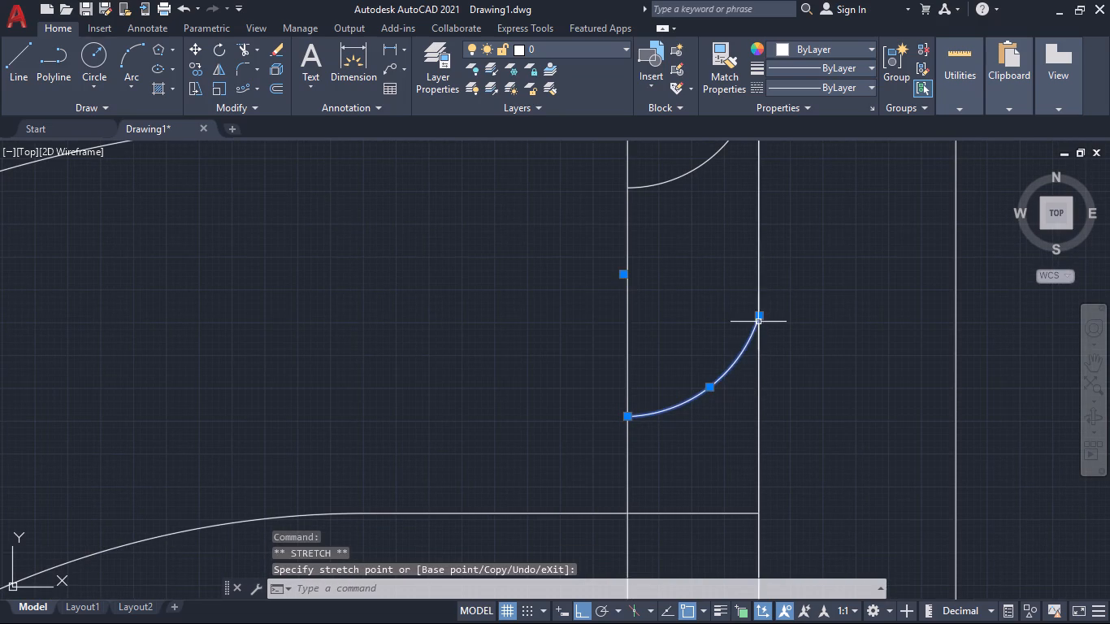
scroll(793, 384, down, 2)
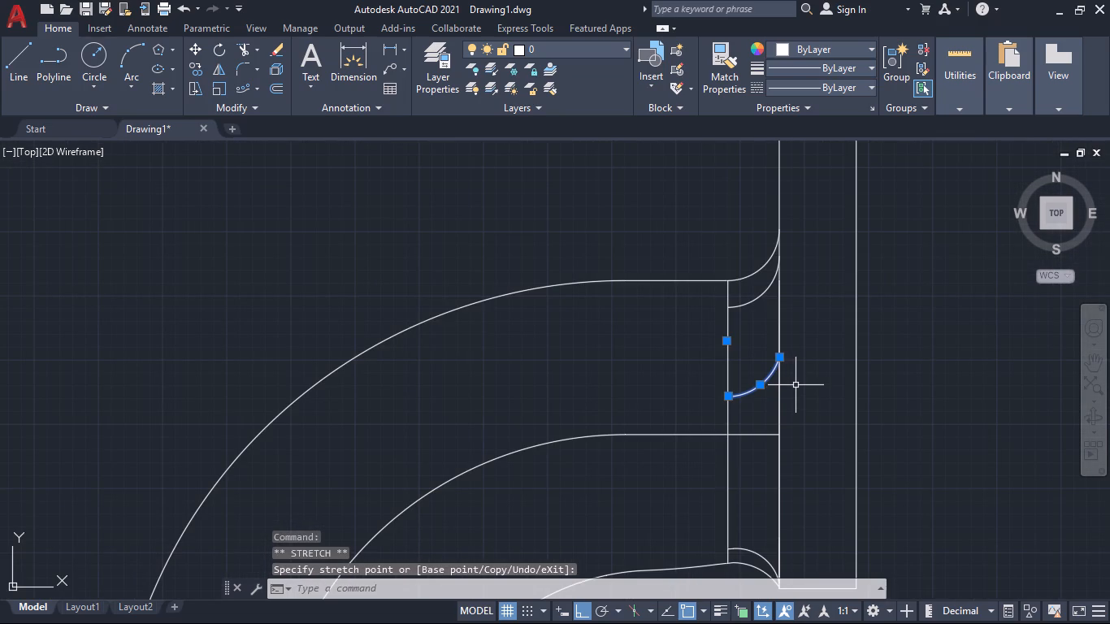
key(Escape)
Draw a line about 69 units straight down from the outer bend arc's end, continued by a horizontal end line past the inner arc.
scroll(796, 384, down, 2)
middle_drag(801, 389, 803, 353)
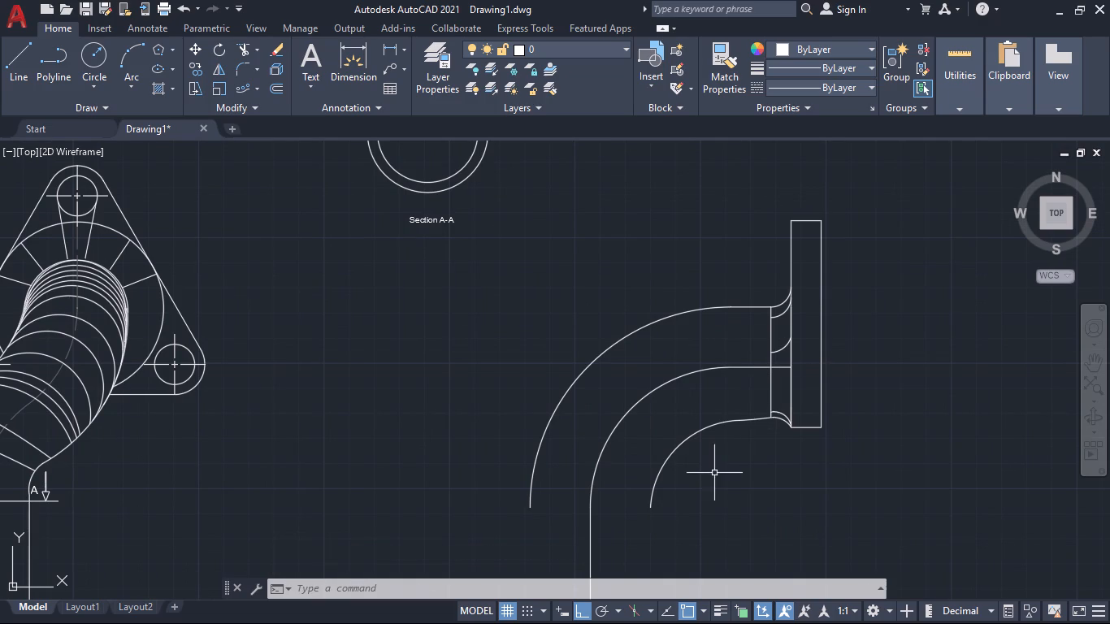
middle_drag(720, 481, 682, 413)
middle_drag(683, 481, 683, 418)
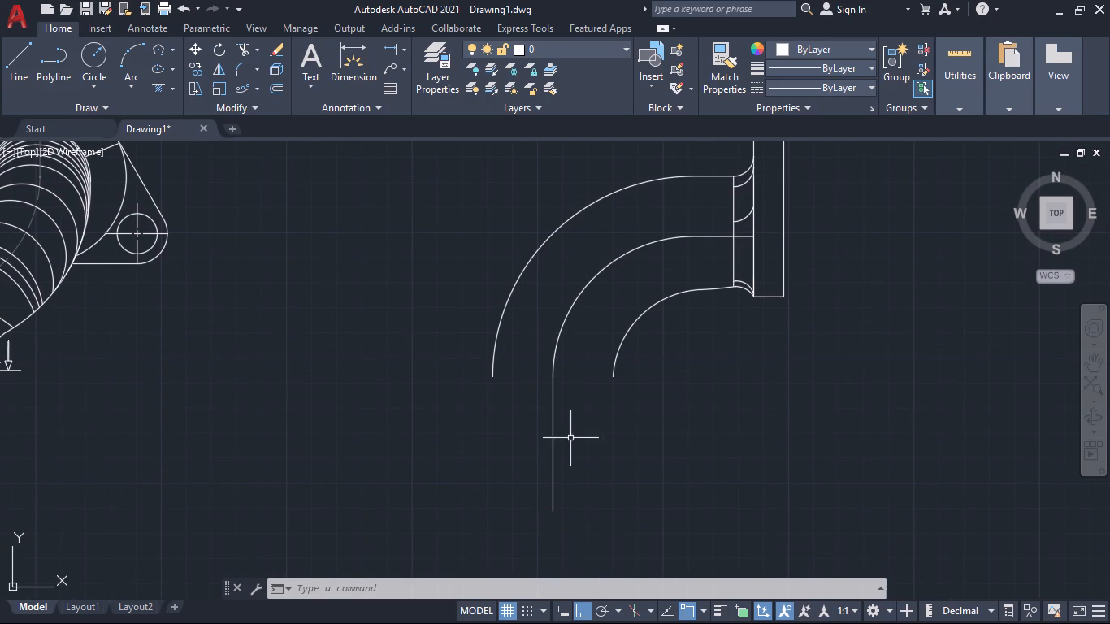
click(15, 54)
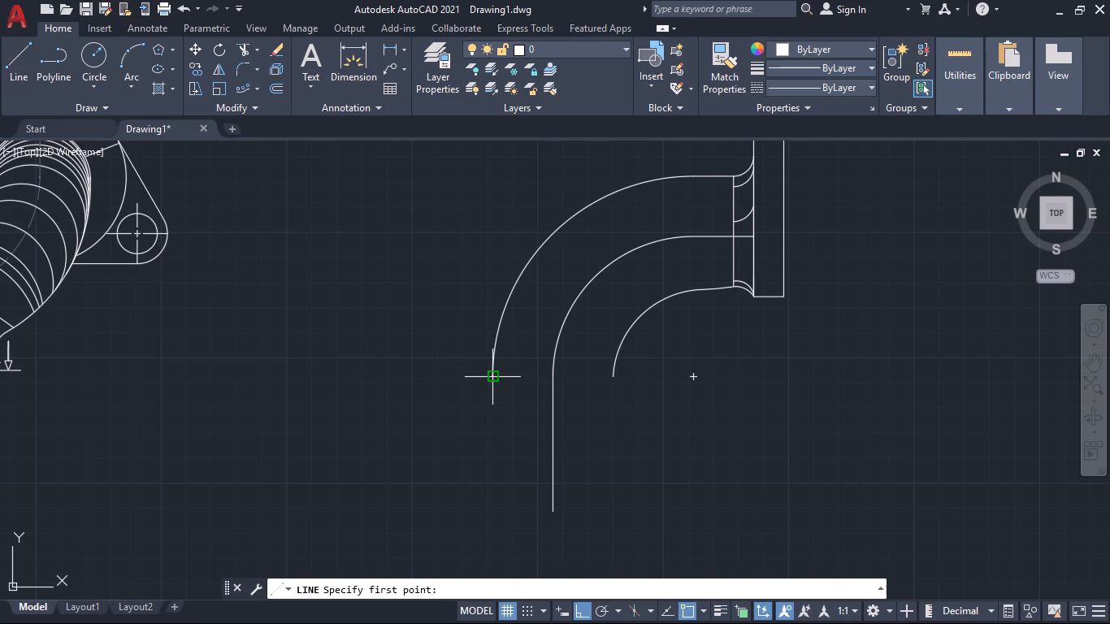
click(490, 379)
middle_drag(505, 500, 503, 384)
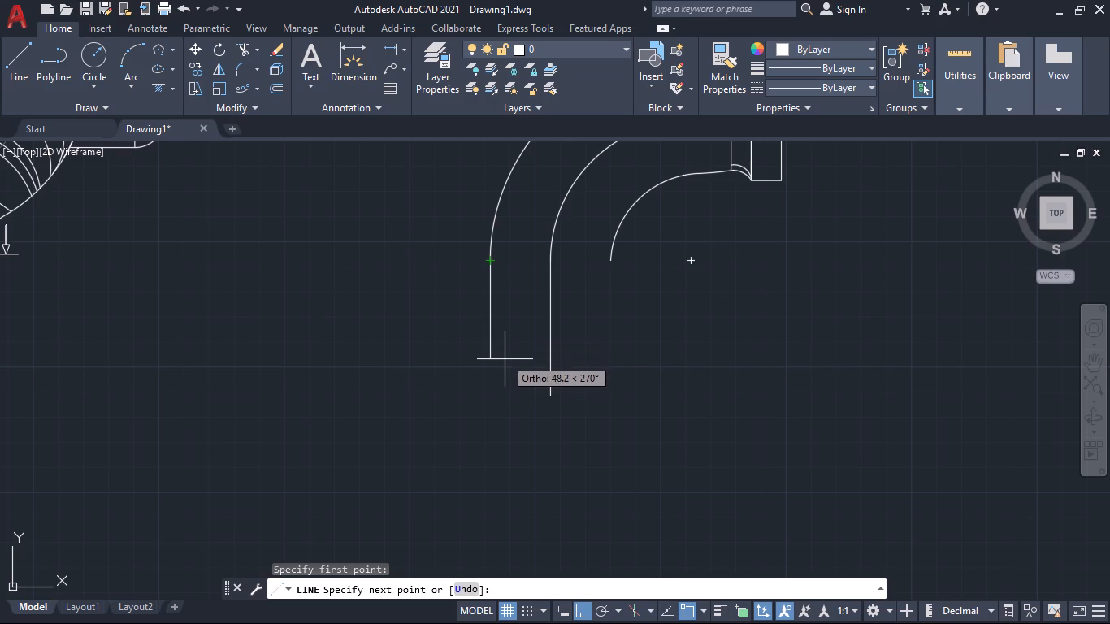
click(490, 400)
click(618, 401)
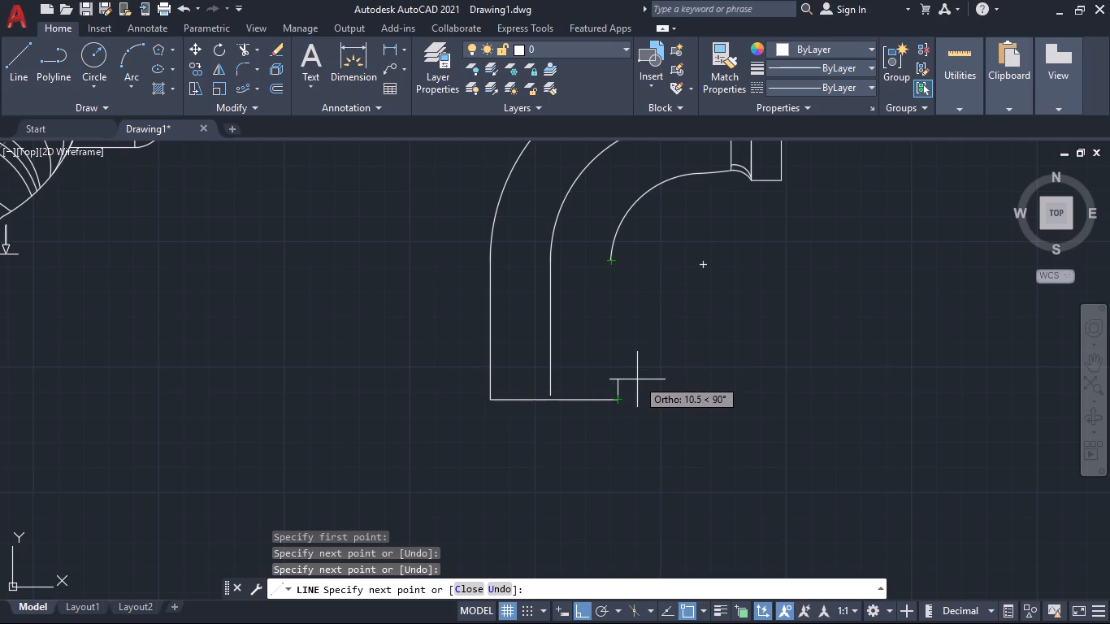
key(space)
Draw a vertical line from the inner bend arc's lower end down across the horizontal end line.
key(space)
click(609, 263)
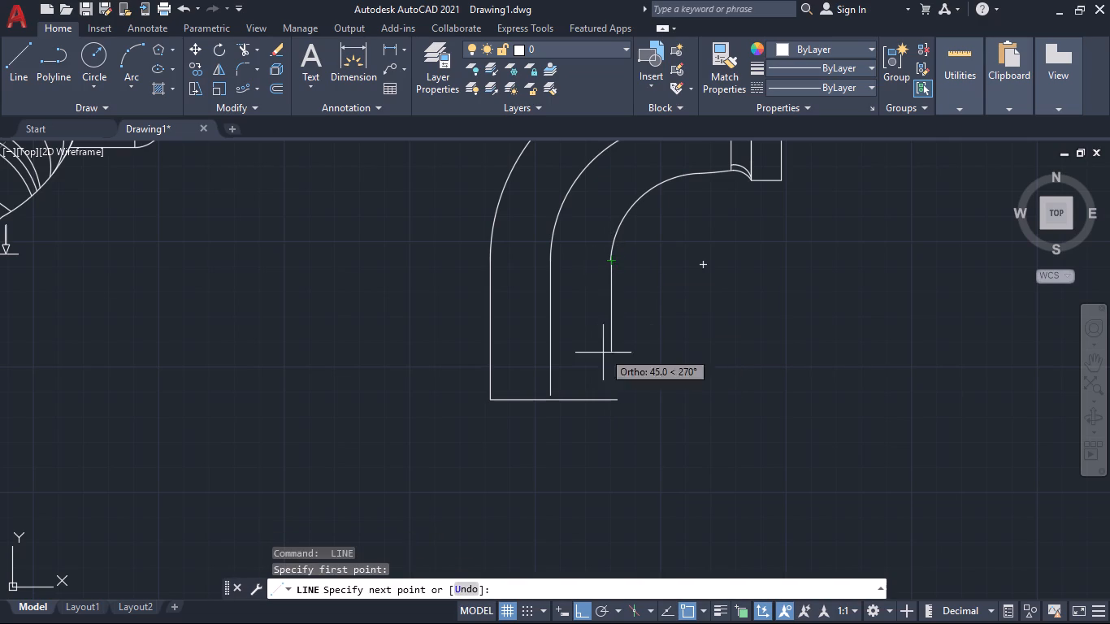
click(606, 409)
key(space)
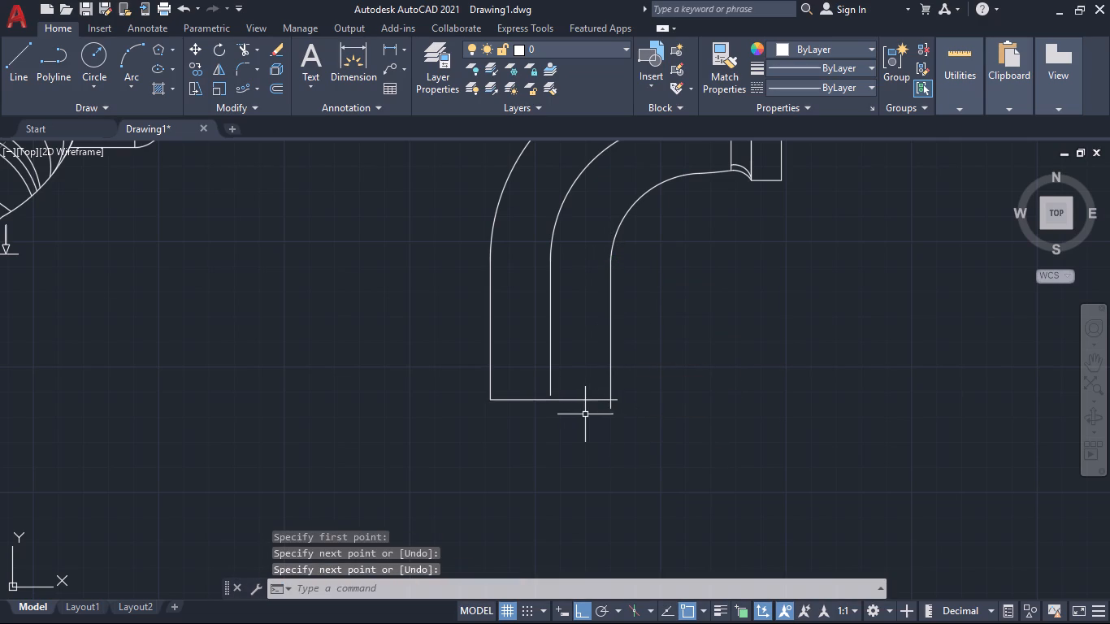
Trim the two overshooting line ends where the inner pipe line crosses the horizontal end line.
scroll(551, 425, up, 1)
text(ytr)
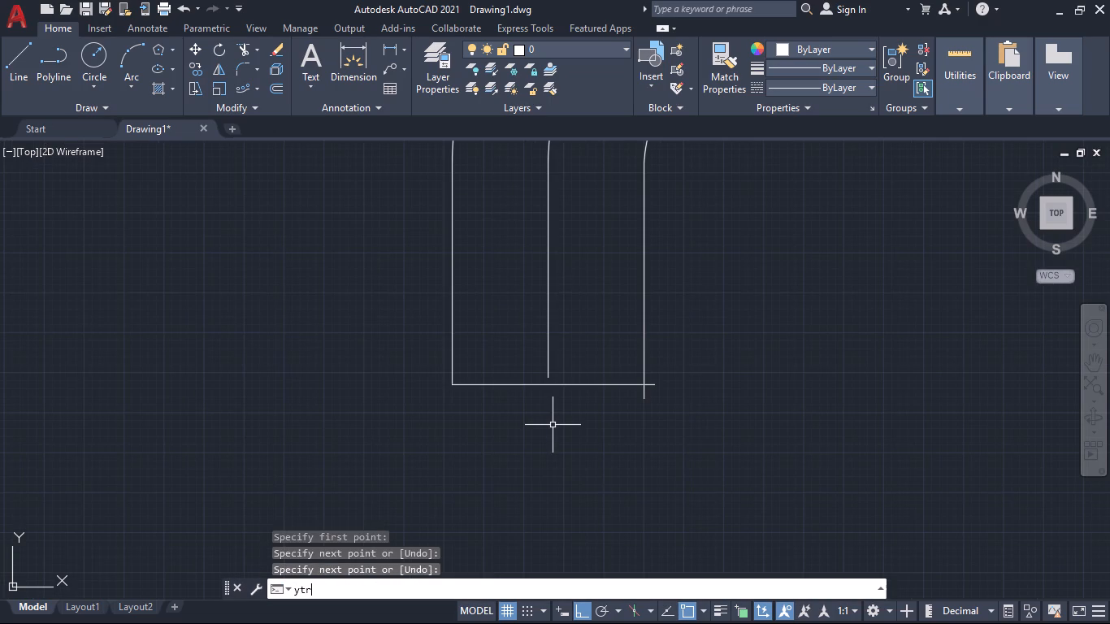
key(BackSpace)
key(BackSpace)
key(BackSpace)
key(BackSpace)
key(BackSpace)
text(tr)
key(Return)
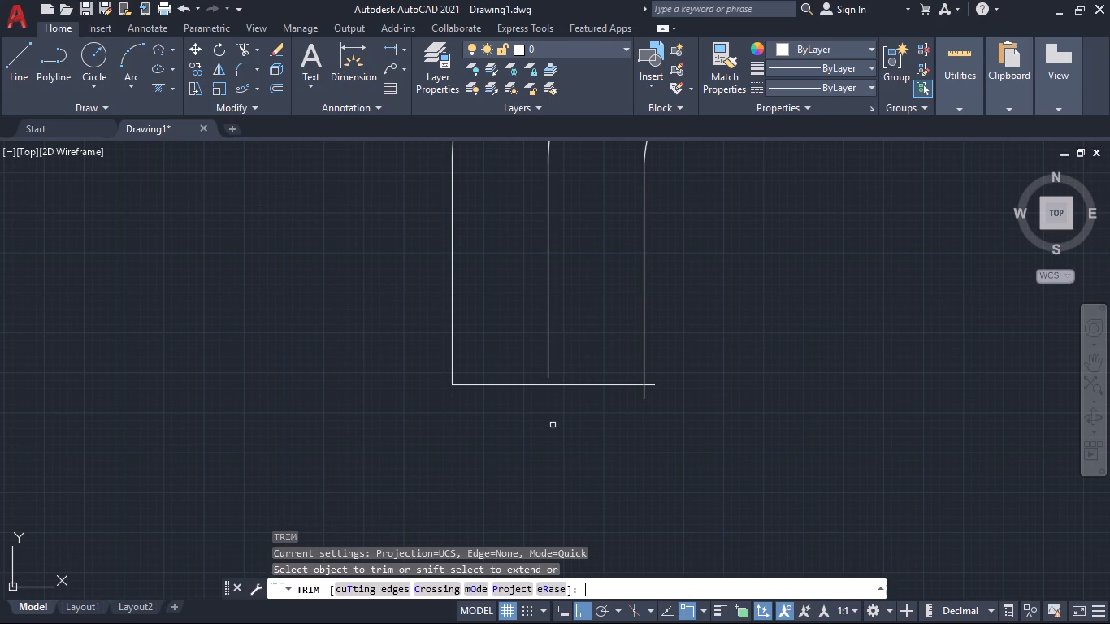
click(700, 339)
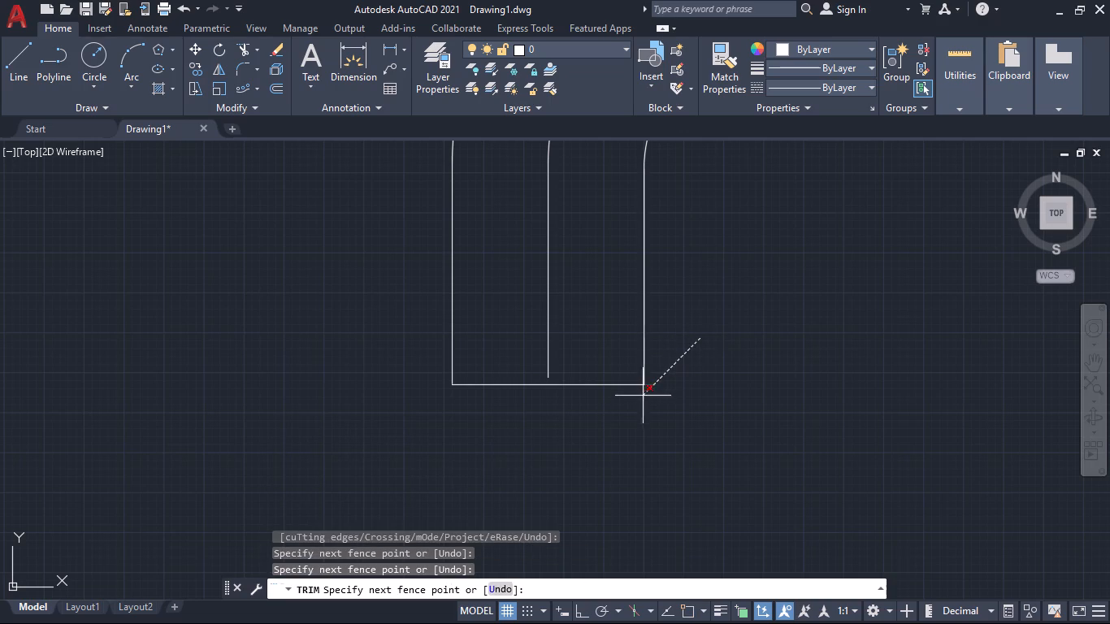
click(640, 398)
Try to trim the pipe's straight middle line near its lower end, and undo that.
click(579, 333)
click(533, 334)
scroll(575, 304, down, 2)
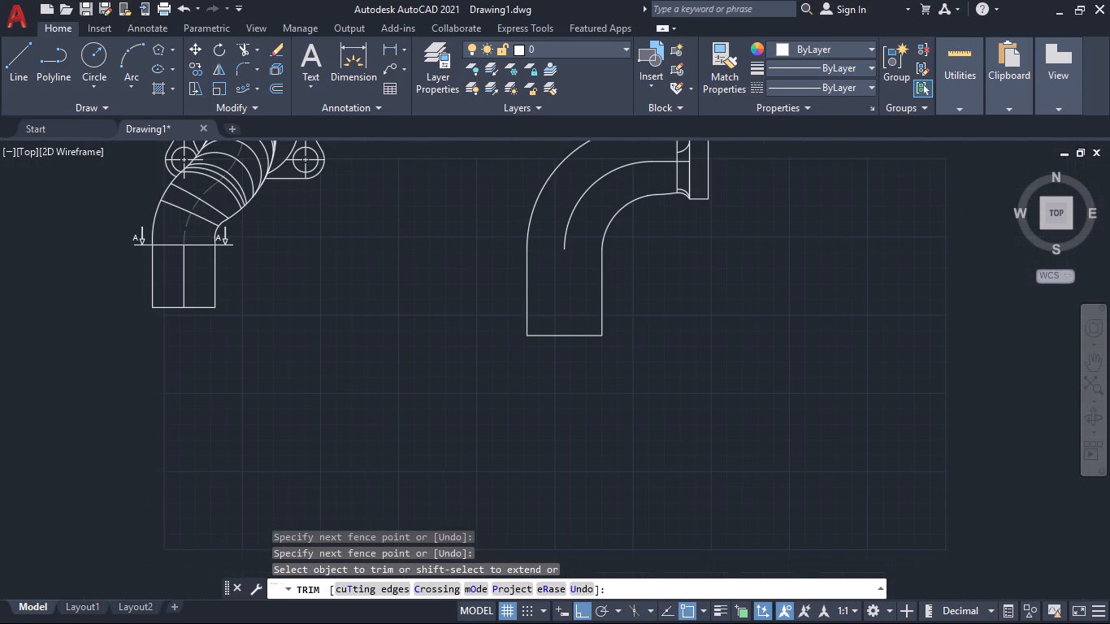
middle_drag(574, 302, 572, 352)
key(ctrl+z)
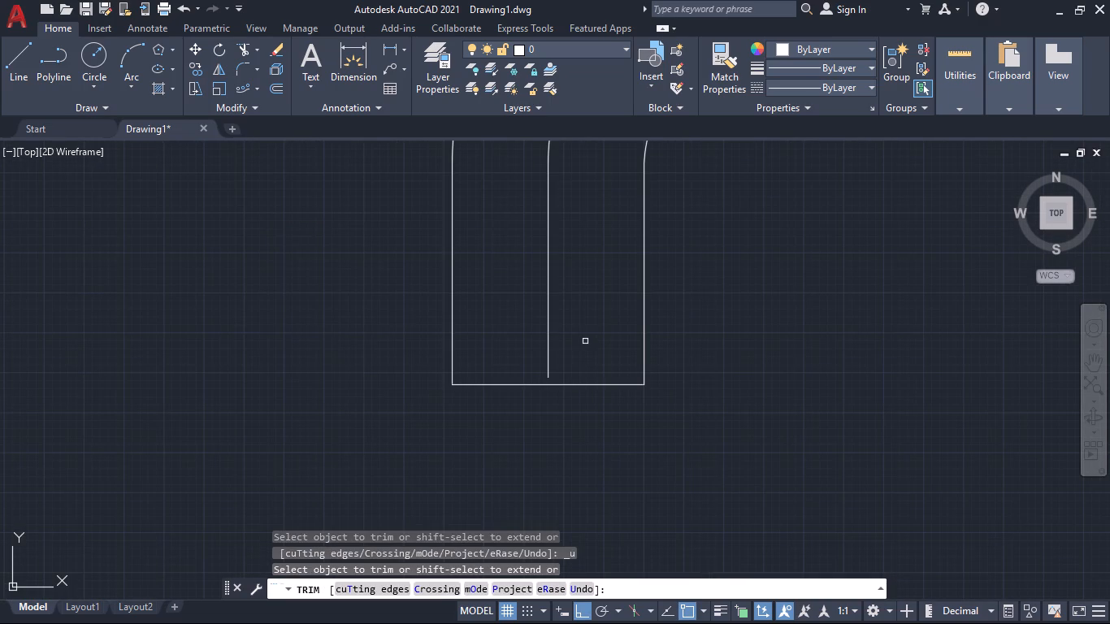
Extend the pipe's middle line down to the horizontal end line.
shift+click(587, 315)
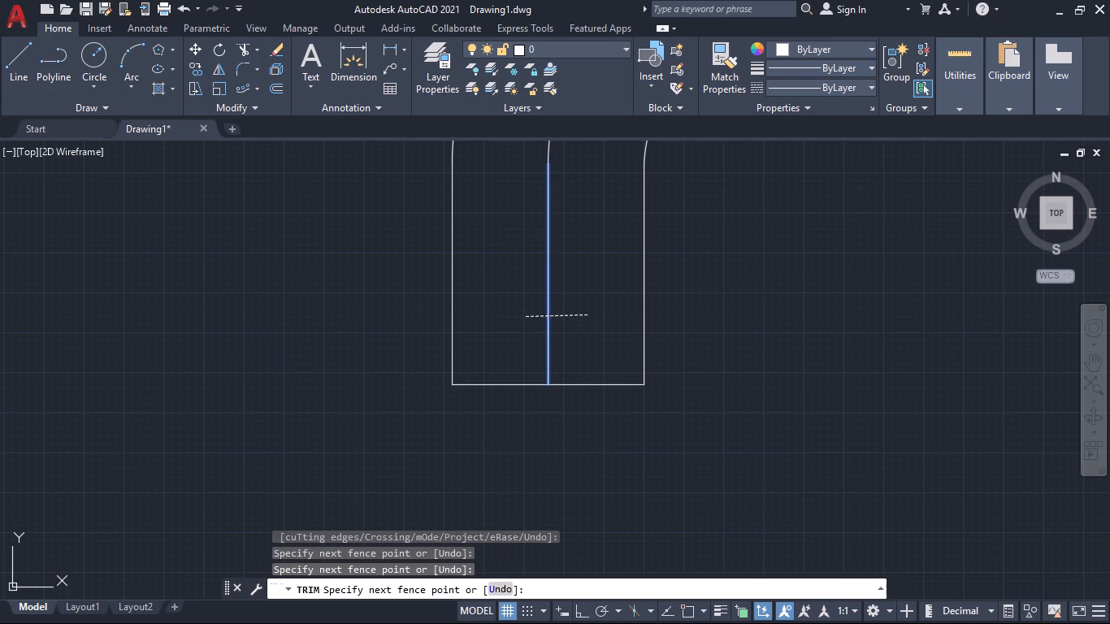
shift+click(526, 317)
Examine the side view's overall outline and its flange transition curves alongside the front view.
scroll(584, 323, down, 2)
middle_drag(585, 325, 585, 361)
scroll(585, 349, down, 1)
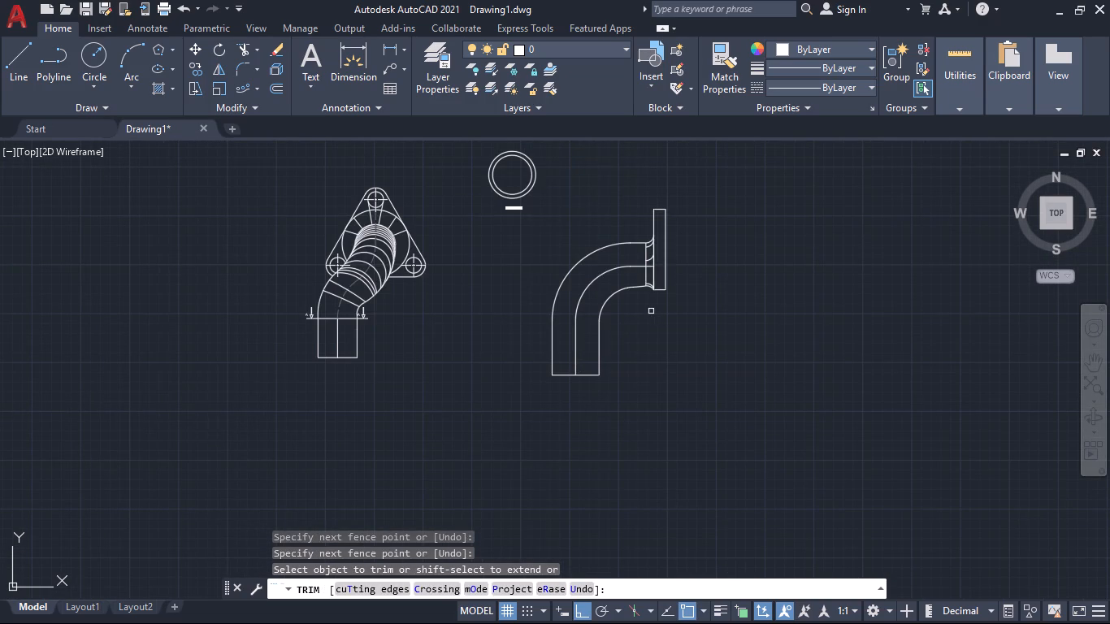
middle_drag(654, 309, 654, 314)
middle_drag(654, 314, 648, 396)
scroll(643, 379, up, 4)
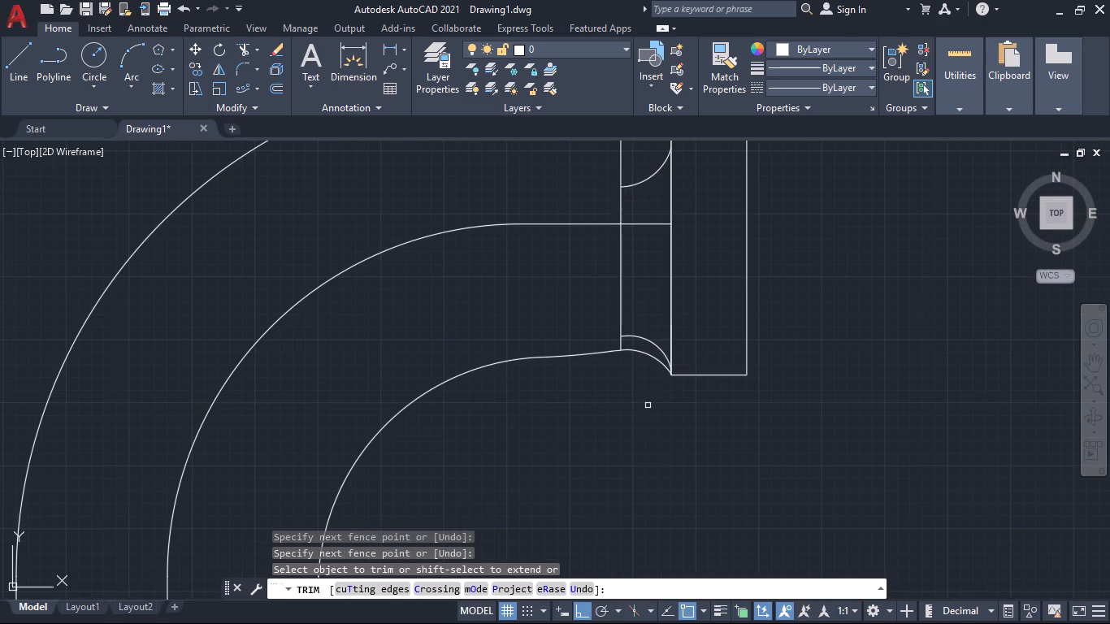
scroll(647, 405, up, 2)
middle_drag(670, 347, 649, 403)
scroll(649, 409, down, 2)
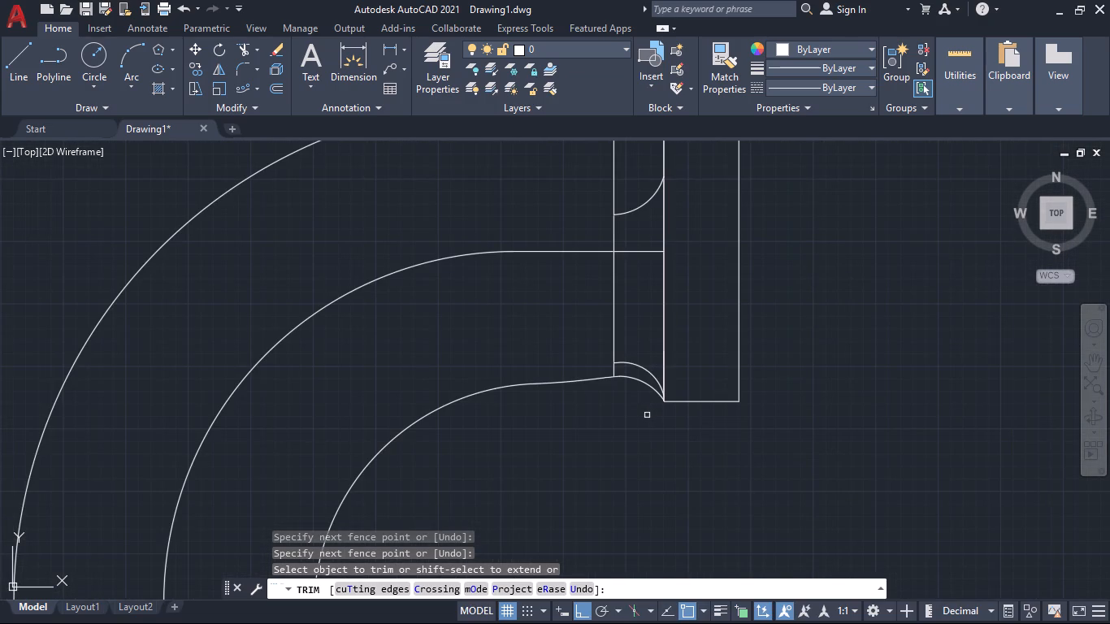
scroll(646, 415, down, 4)
middle_drag(657, 440, 644, 483)
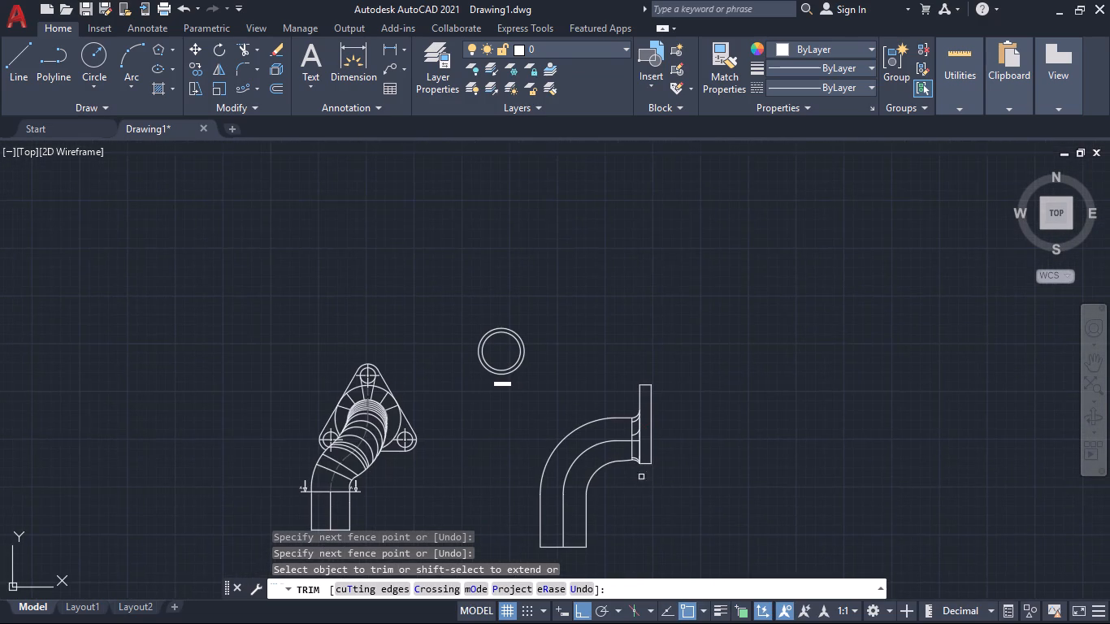
scroll(637, 418, up, 3)
middle_drag(603, 363, 593, 385)
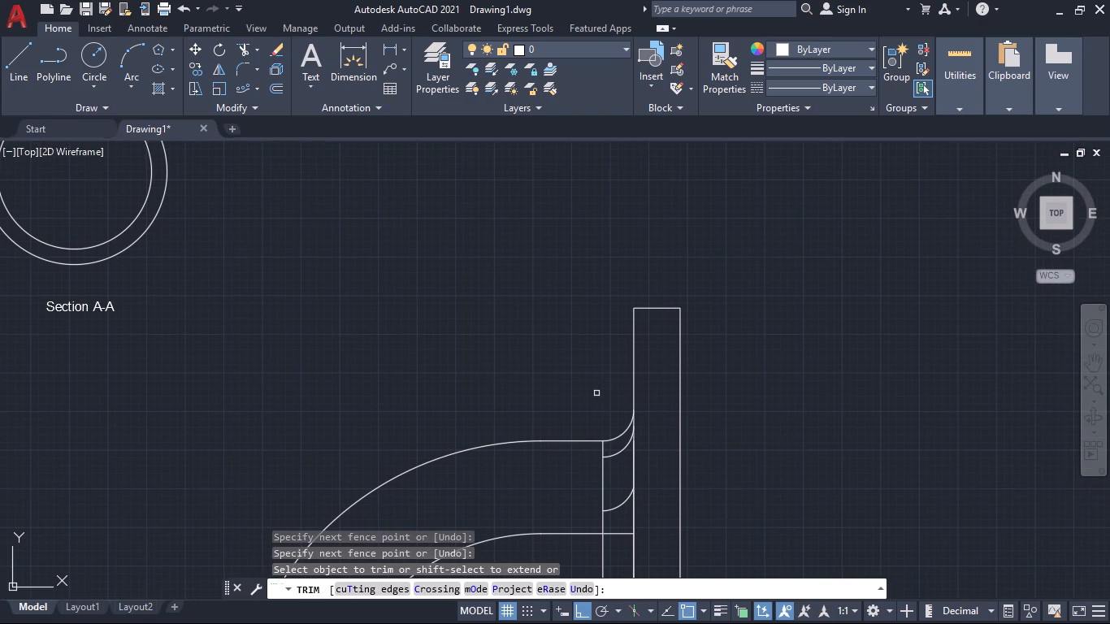
middle_drag(544, 389, 566, 222)
scroll(527, 232, down, 1)
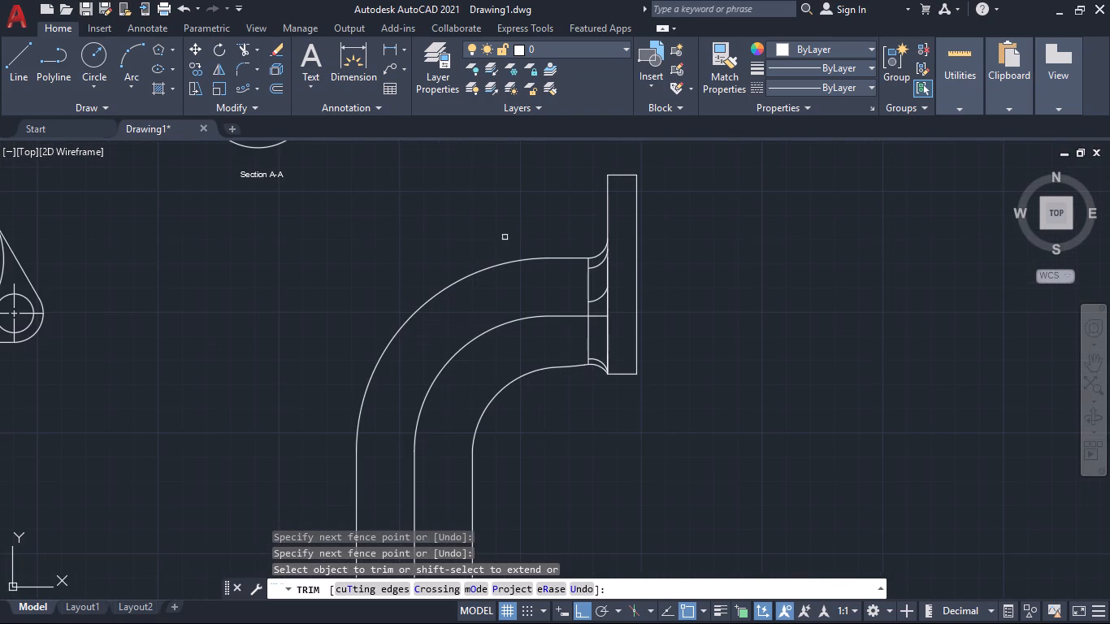
scroll(472, 317, down, 1)
key(Escape)
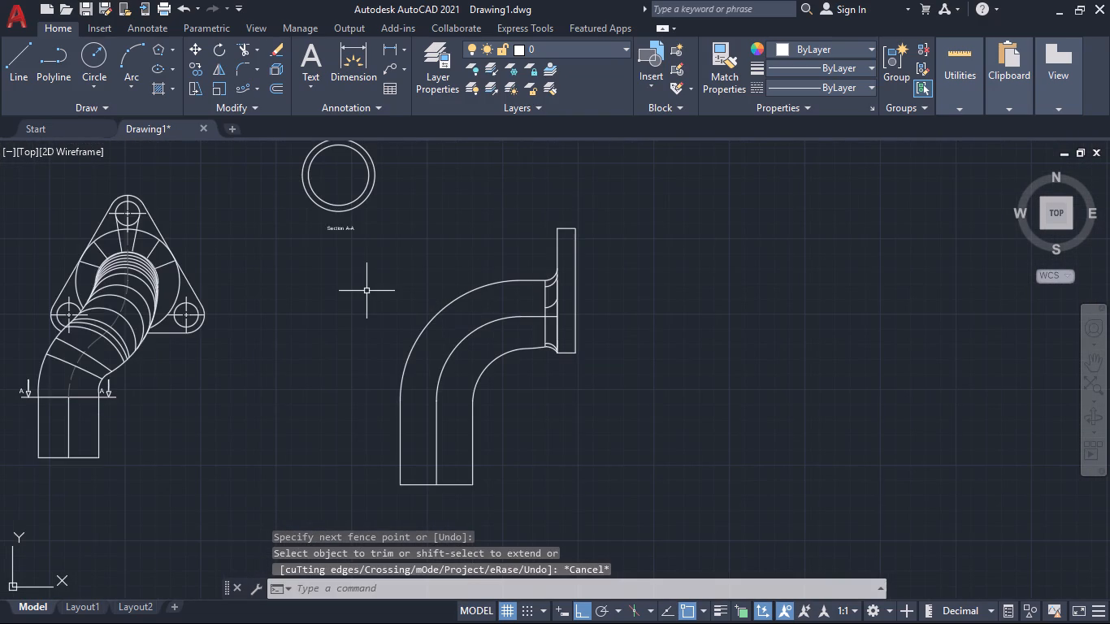
Match the side view's middle arc and its two straight middle lines to the front view's dashed centerline properties.
text(ma)
key(Return)
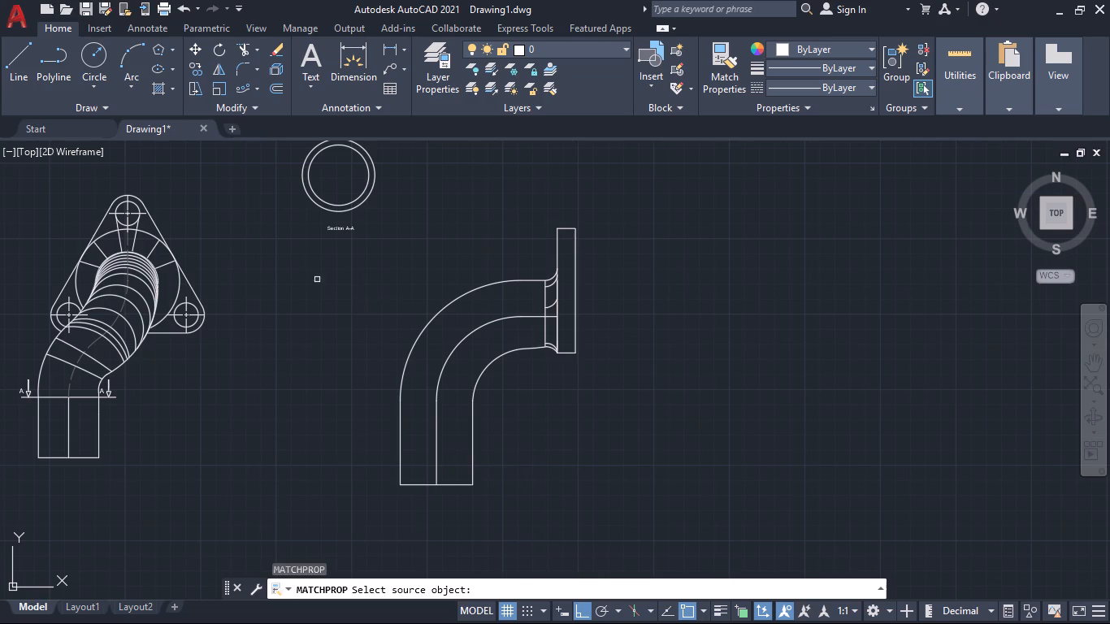
click(92, 341)
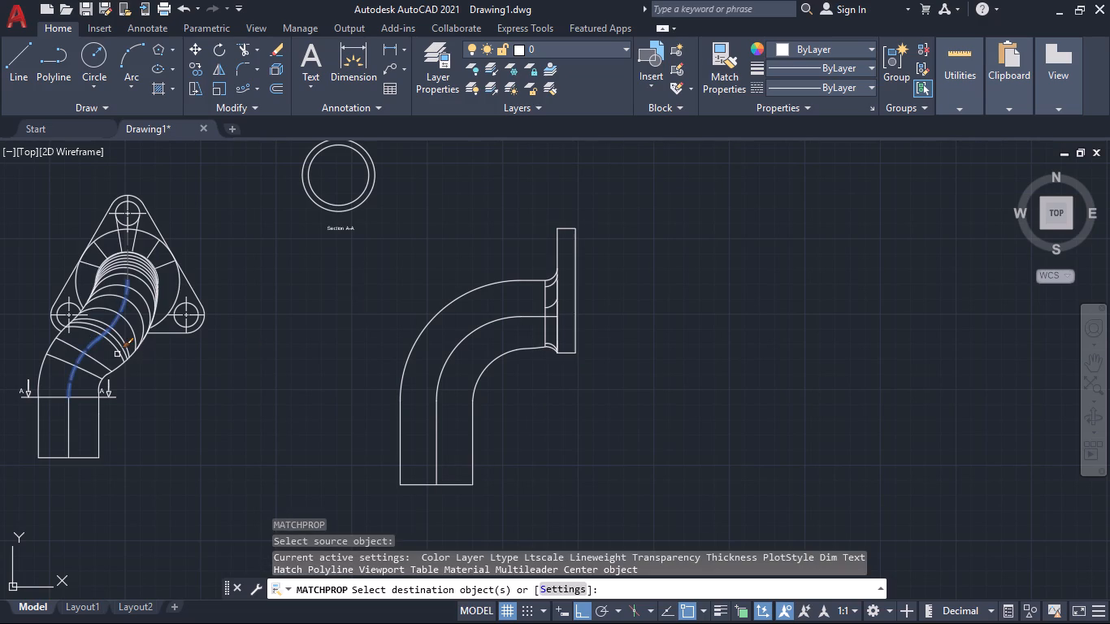
click(442, 371)
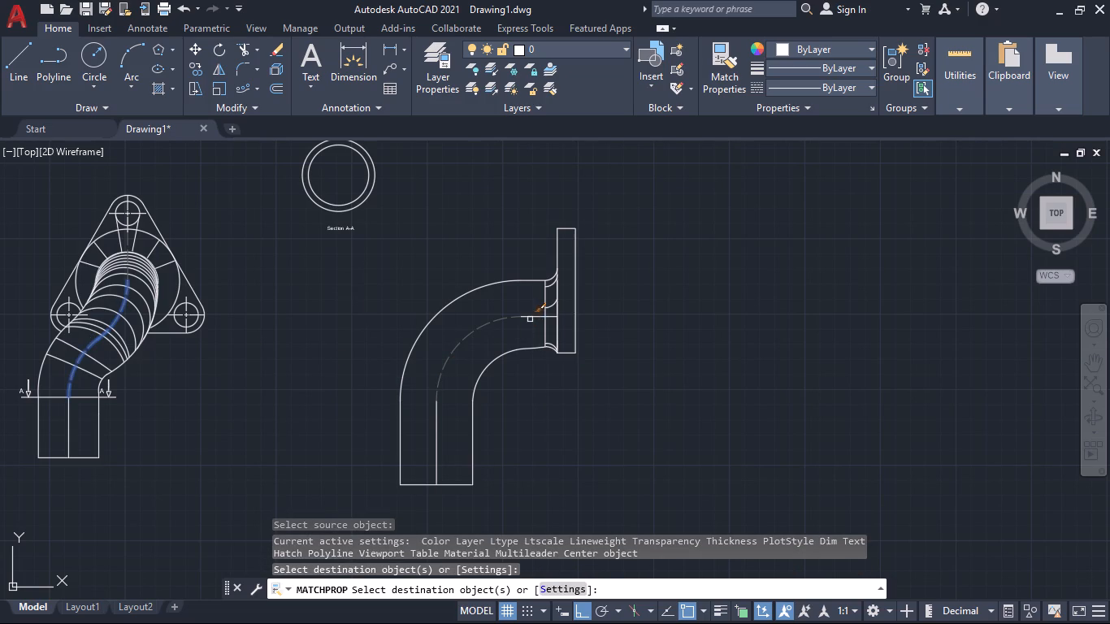
click(534, 316)
click(438, 431)
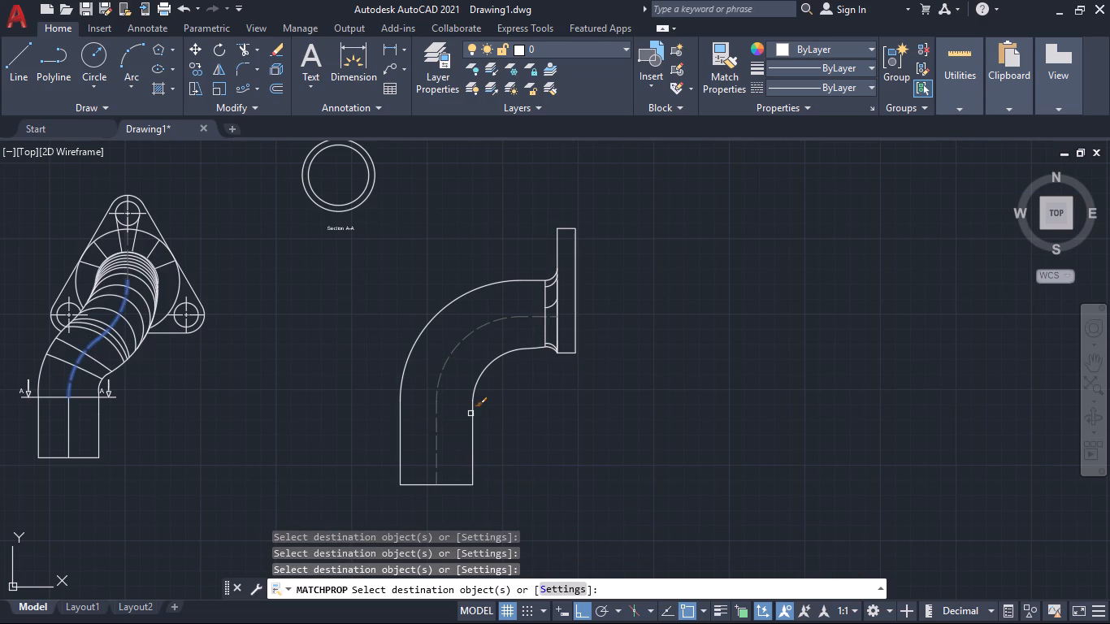
key(Escape)
Join the side view's vertical centerline, centerline arc and short horizontal centerline at the flange into one polyline.
click(436, 427)
click(440, 365)
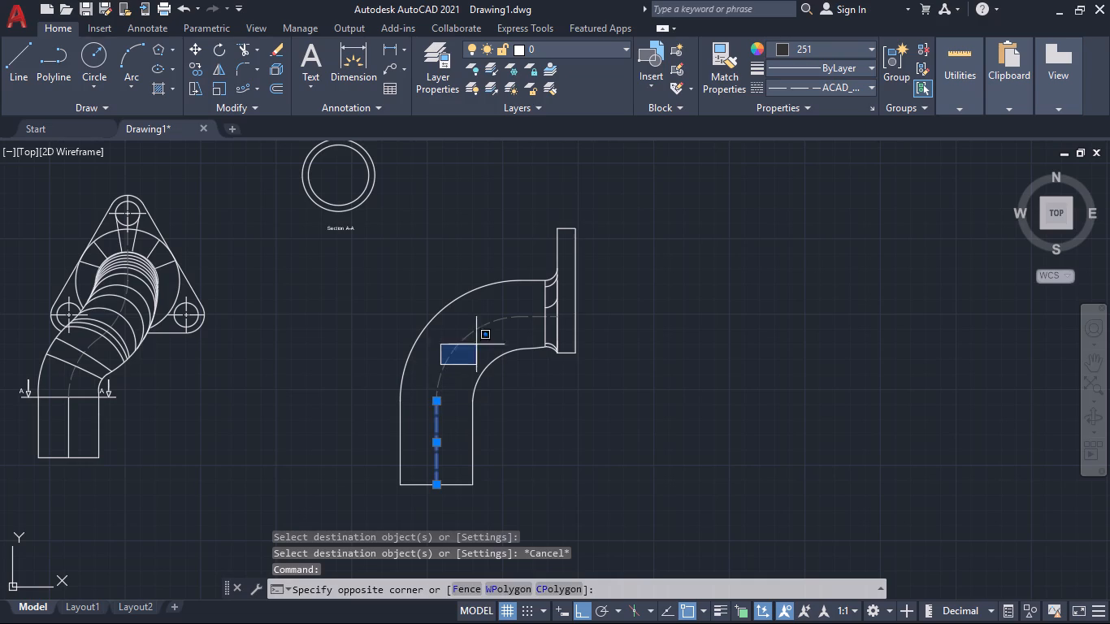
click(457, 355)
click(458, 344)
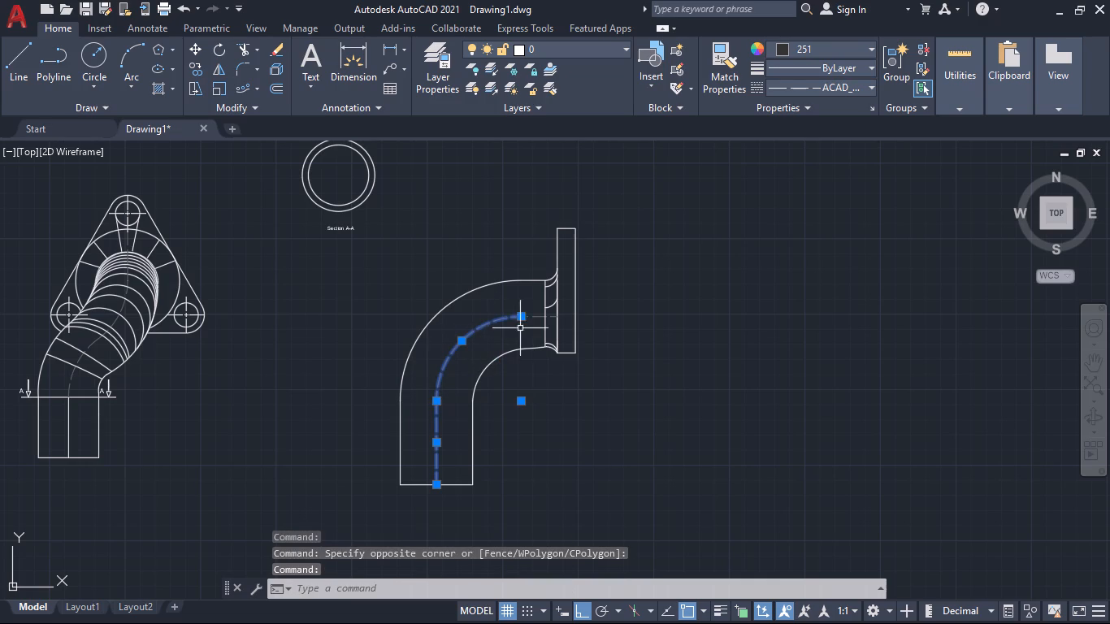
click(535, 317)
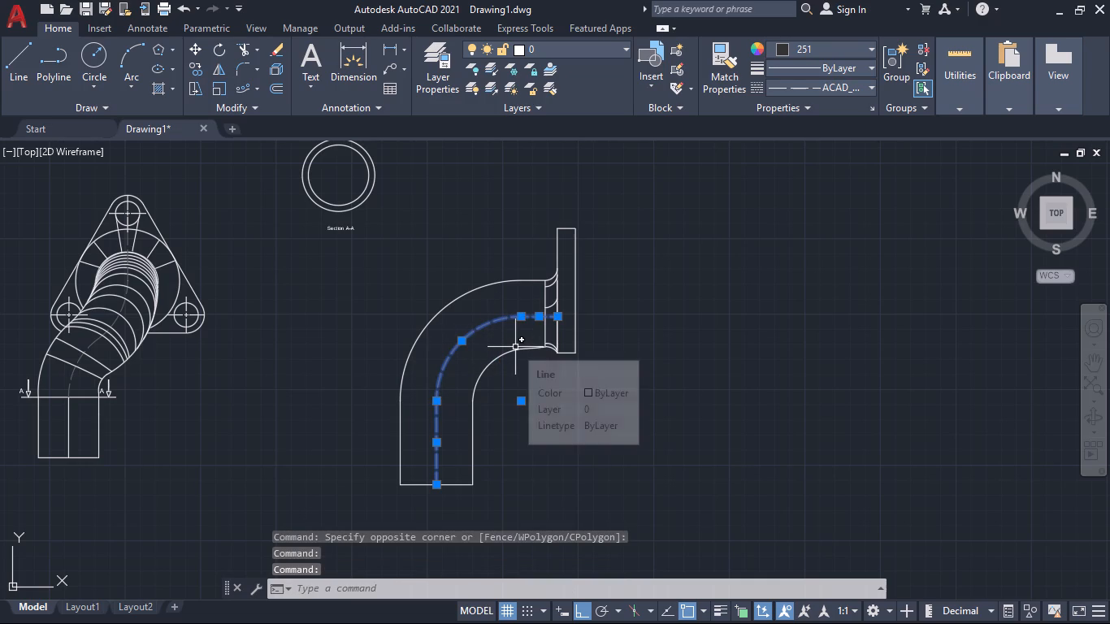
key(j)
key(Return)
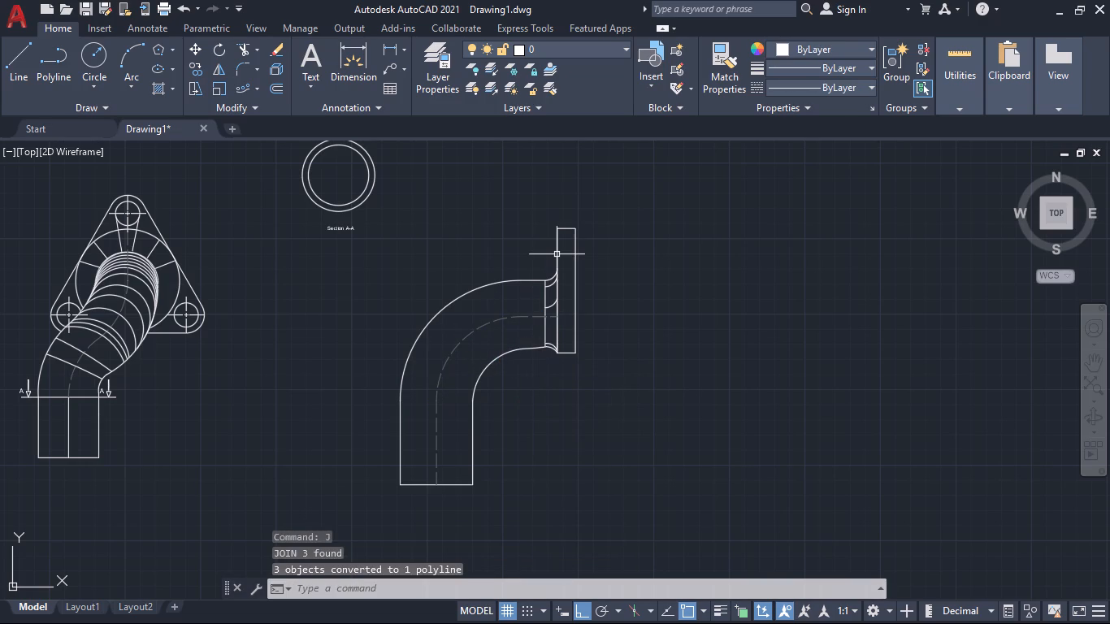
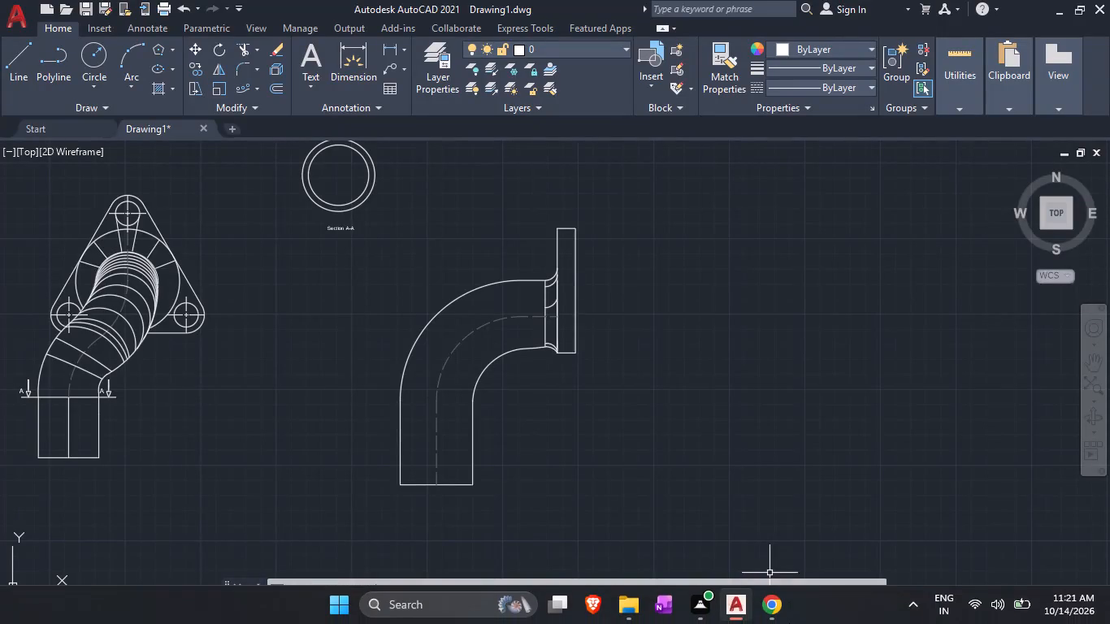
Examine the side view's outline, flange transition and dashed centerline alongside the front view and section.
middle_drag(614, 370, 618, 399)
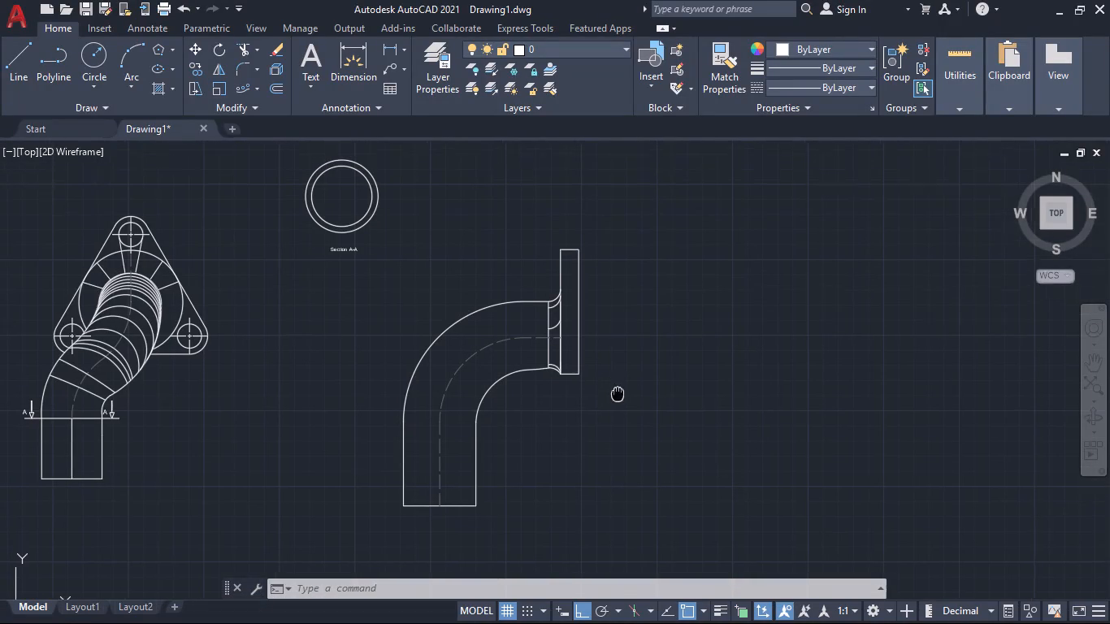
middle_drag(618, 399, 619, 405)
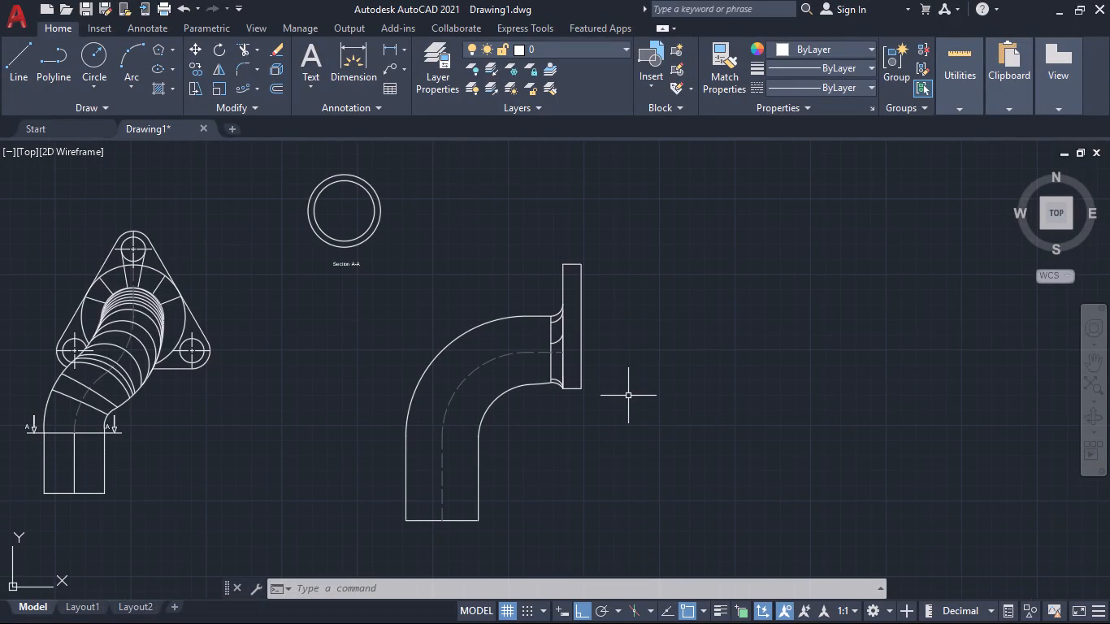
middle_drag(624, 370, 653, 316)
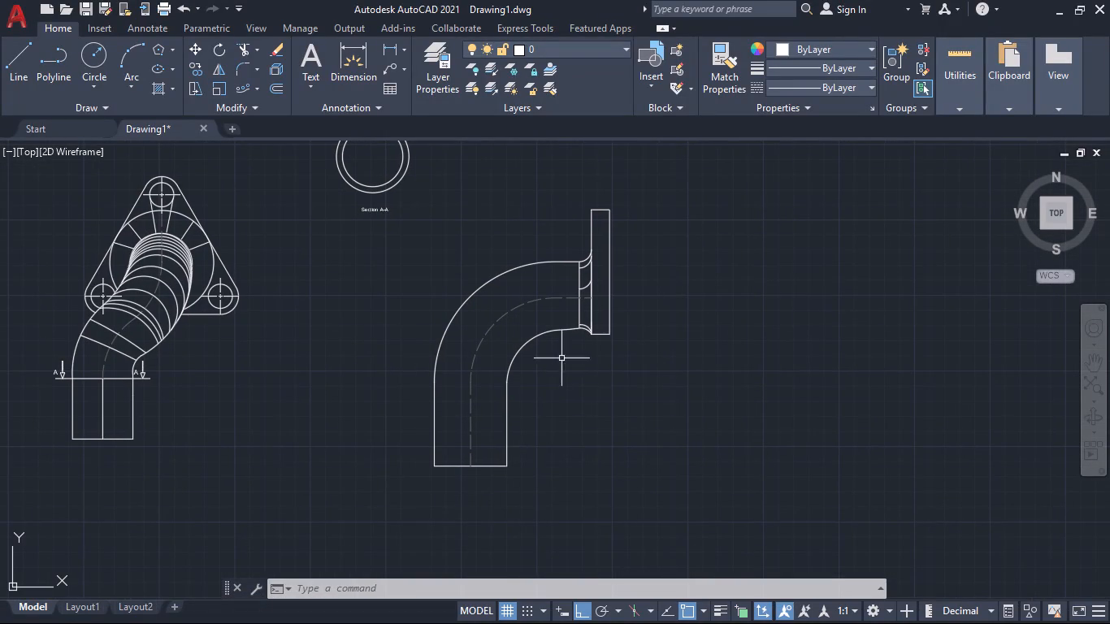
middle_drag(607, 379, 627, 429)
scroll(601, 334, up, 1)
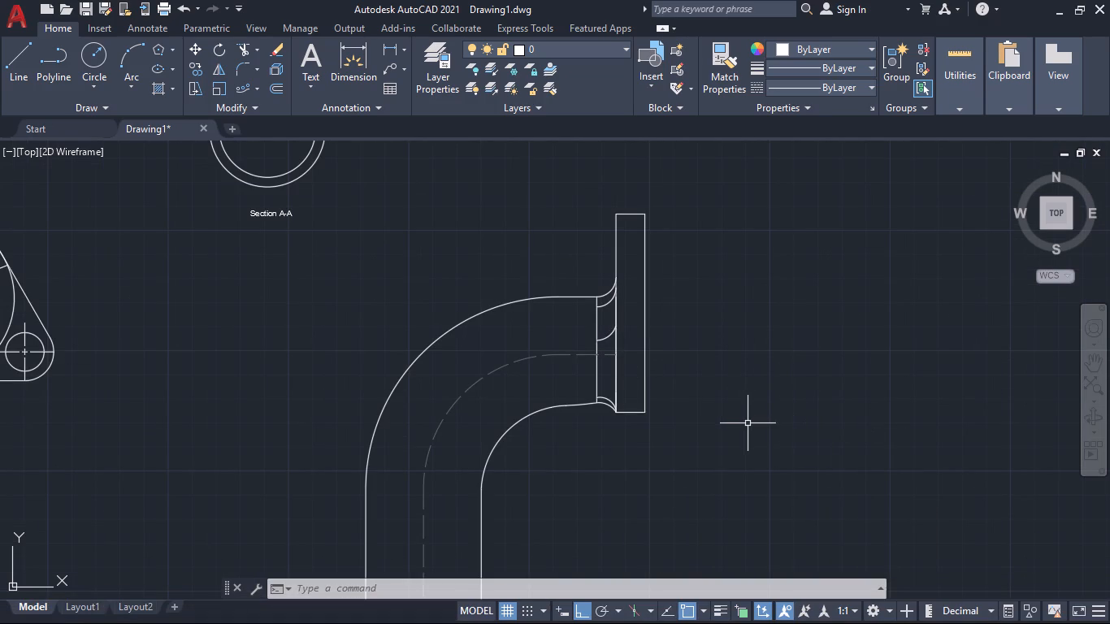
middle_drag(731, 424, 755, 390)
middle_click(636, 450)
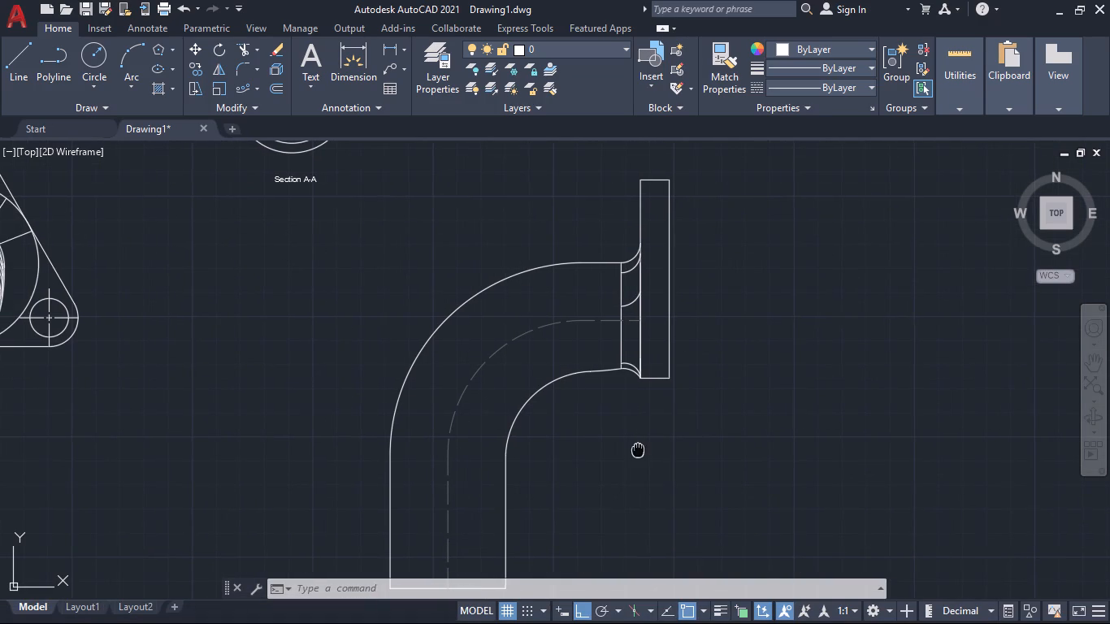
middle_drag(640, 435, 640, 444)
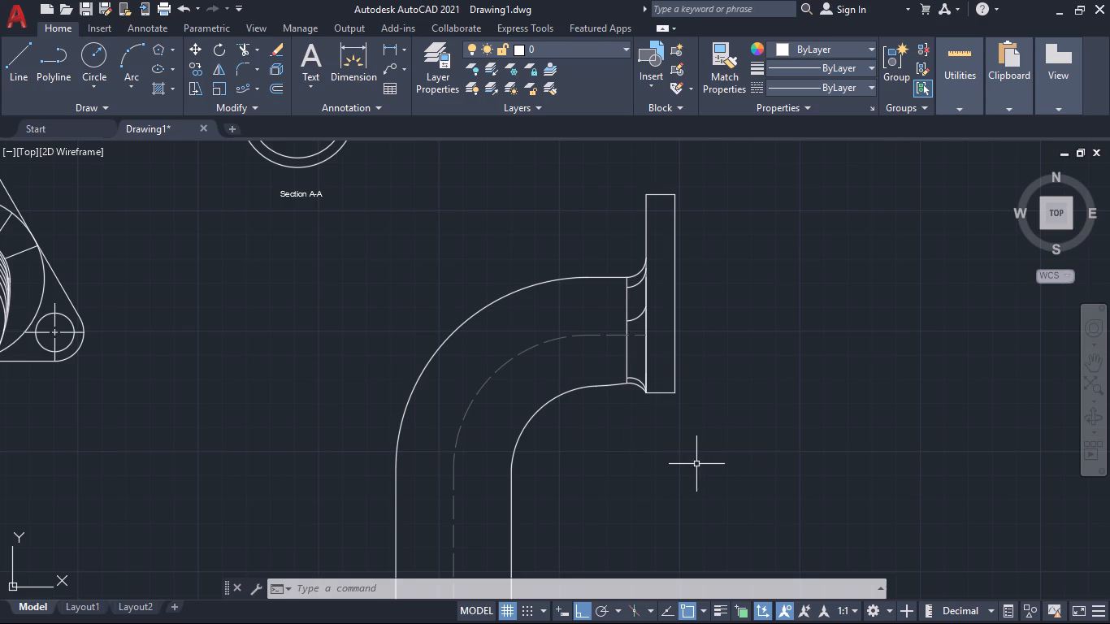
middle_drag(696, 464, 723, 436)
middle_drag(651, 449, 683, 416)
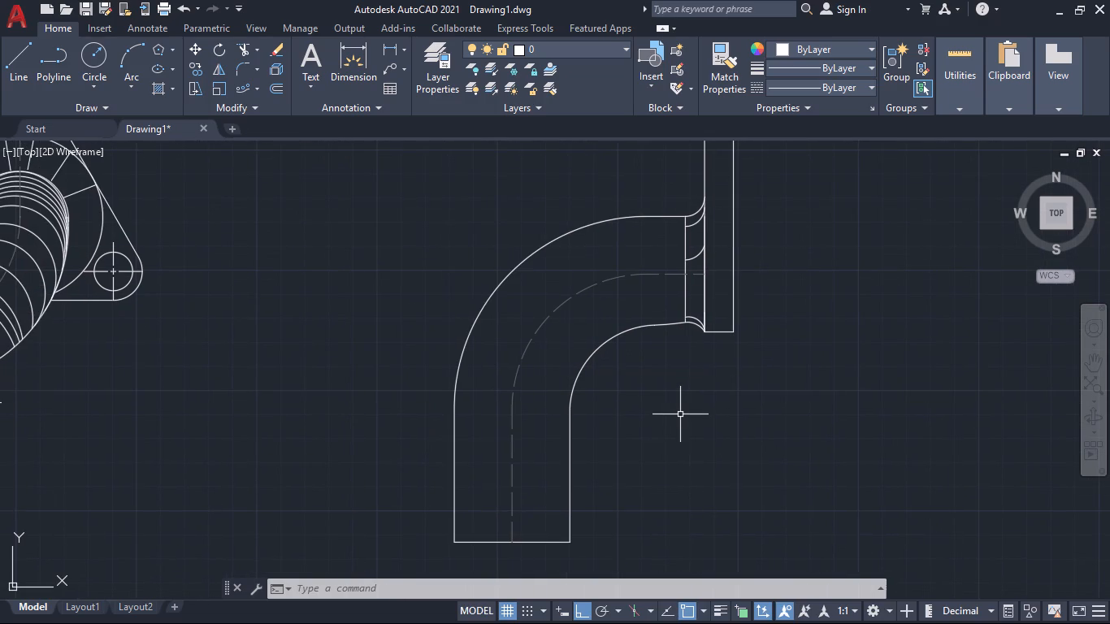
middle_drag(674, 421, 685, 396)
middle_drag(687, 394, 682, 449)
scroll(682, 438, down, 1)
middle_drag(671, 443, 666, 411)
middle_drag(666, 411, 651, 438)
middle_drag(651, 438, 640, 410)
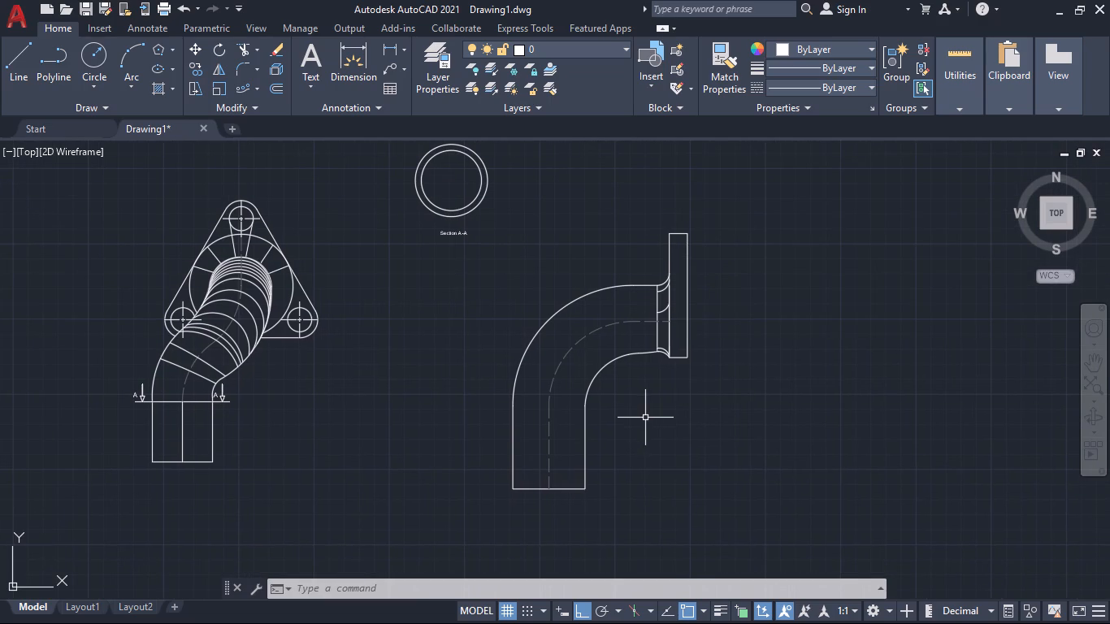
middle_drag(645, 418, 640, 410)
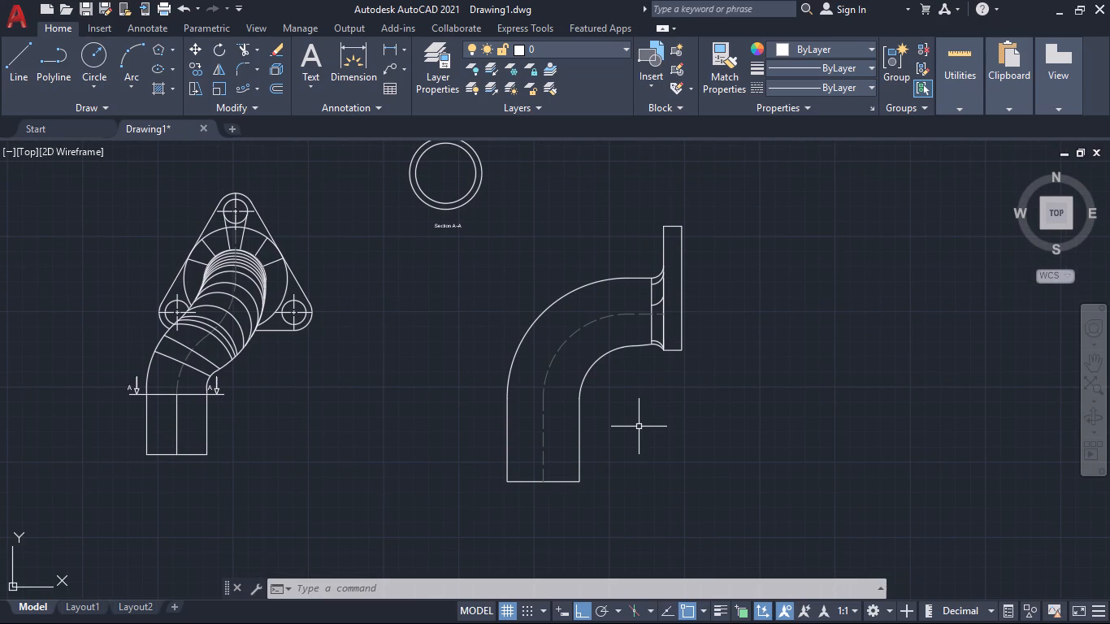
middle_drag(639, 427, 631, 409)
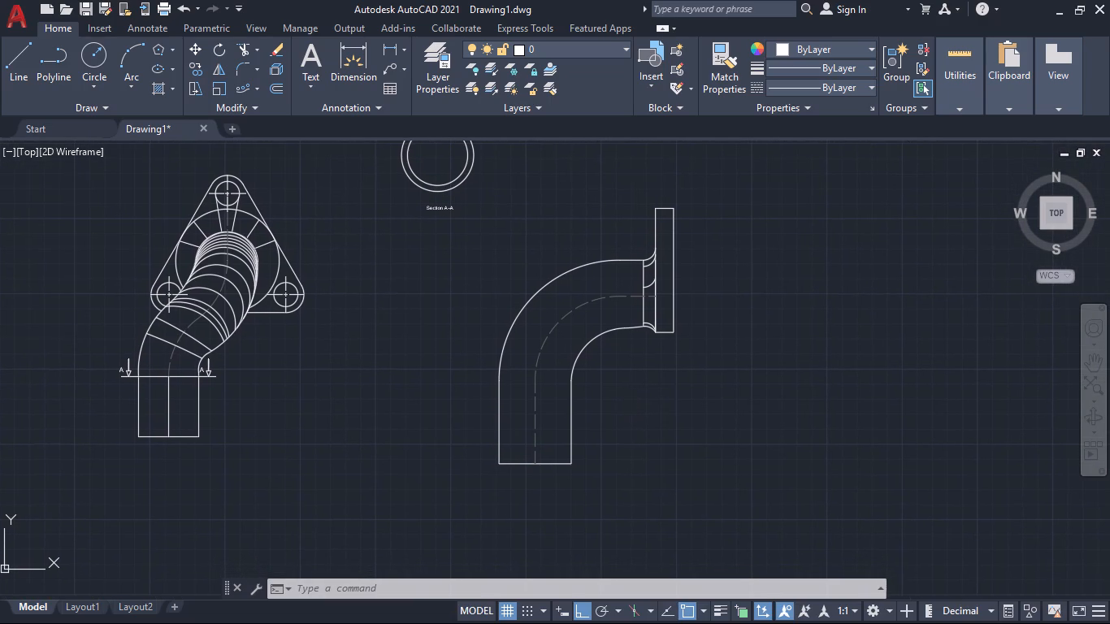
middle_drag(655, 436, 649, 412)
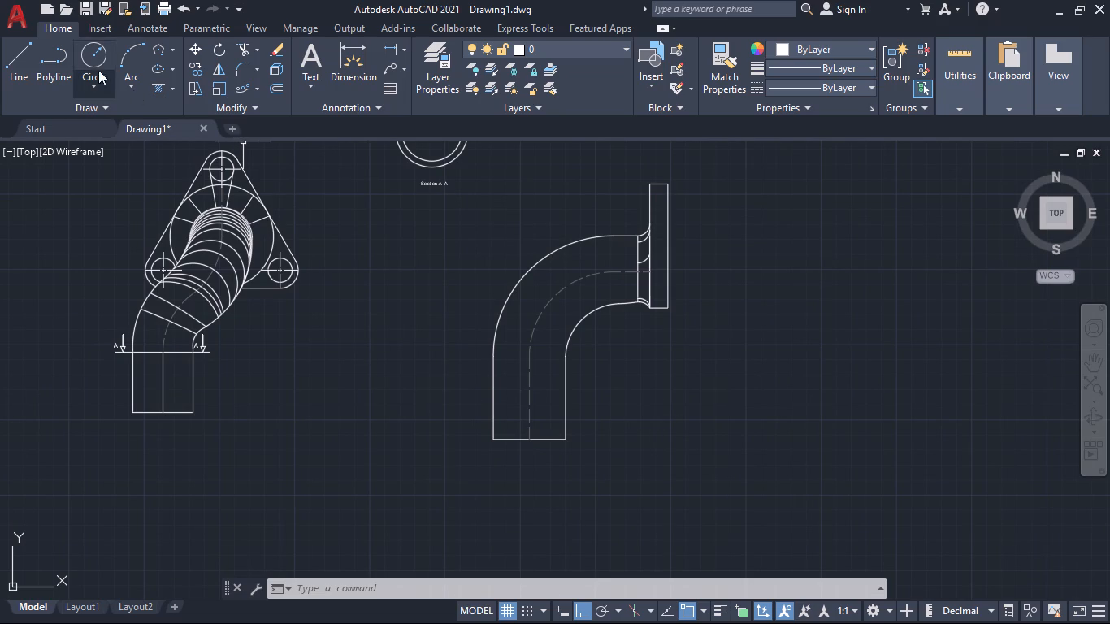
Draw a three-point arc across the side view's straight pipe, starting on the outer wall, crossing the inner wall and ending beyond it.
click(132, 59)
middle_drag(505, 385, 488, 357)
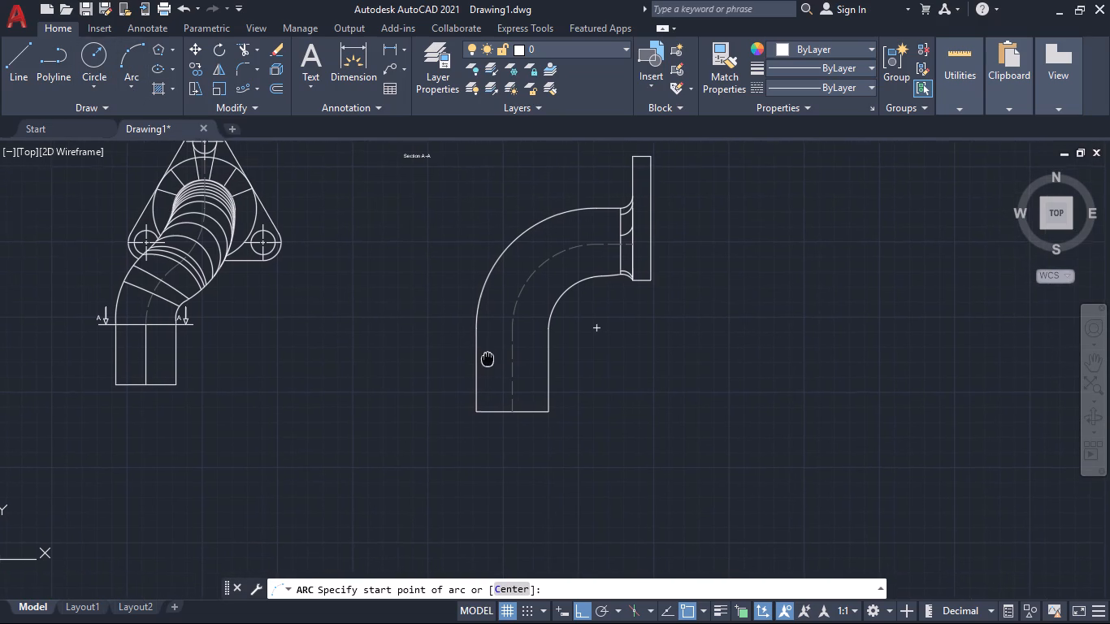
middle_drag(488, 357, 487, 357)
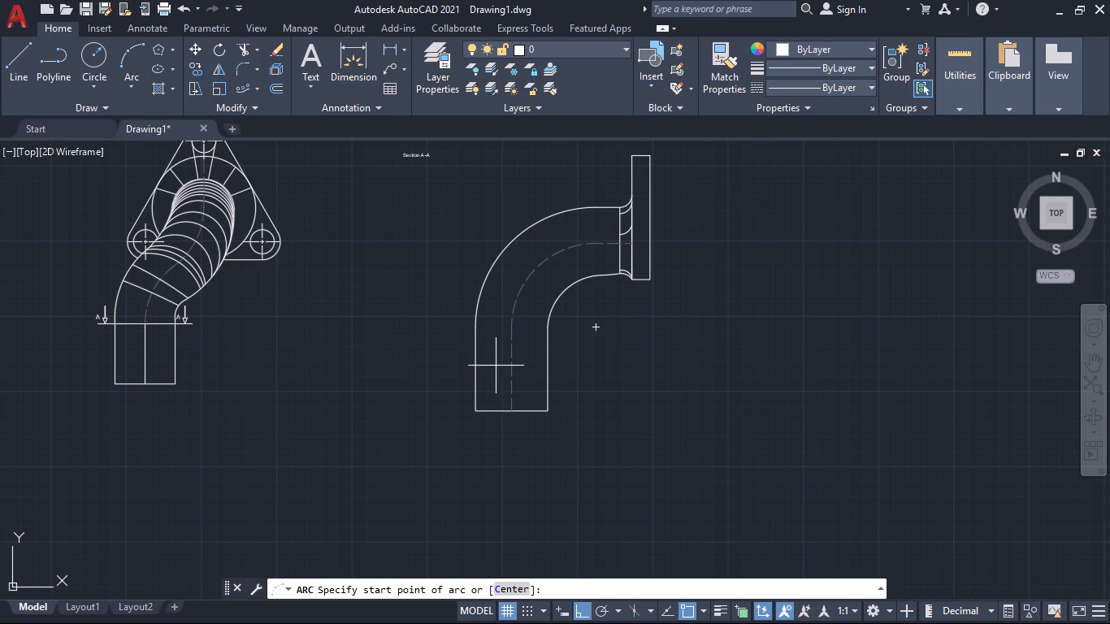
click(477, 370)
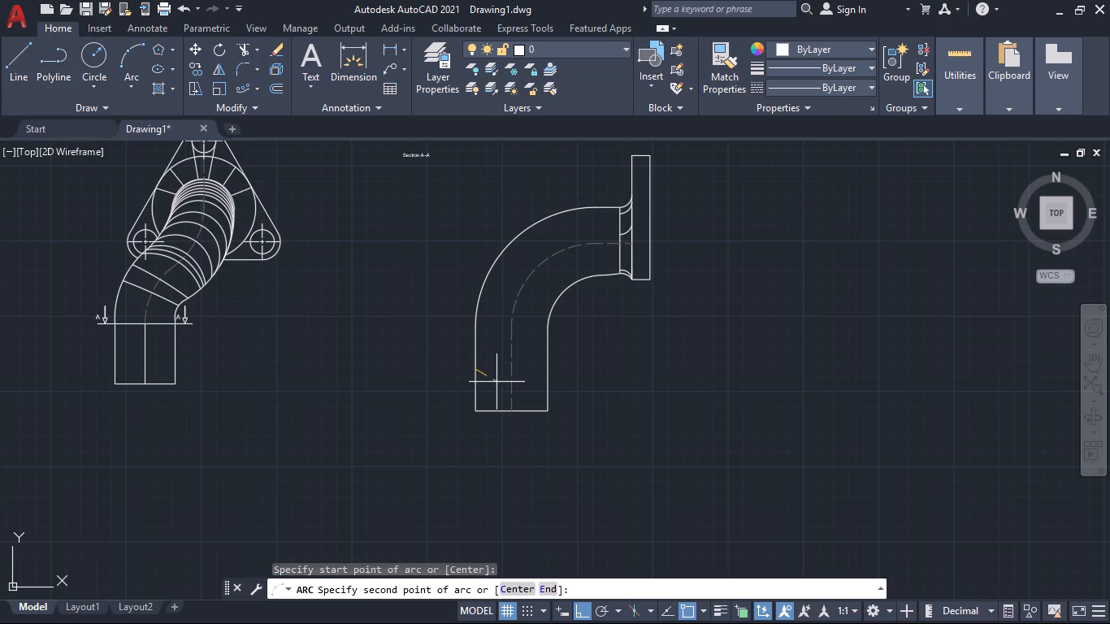
click(545, 371)
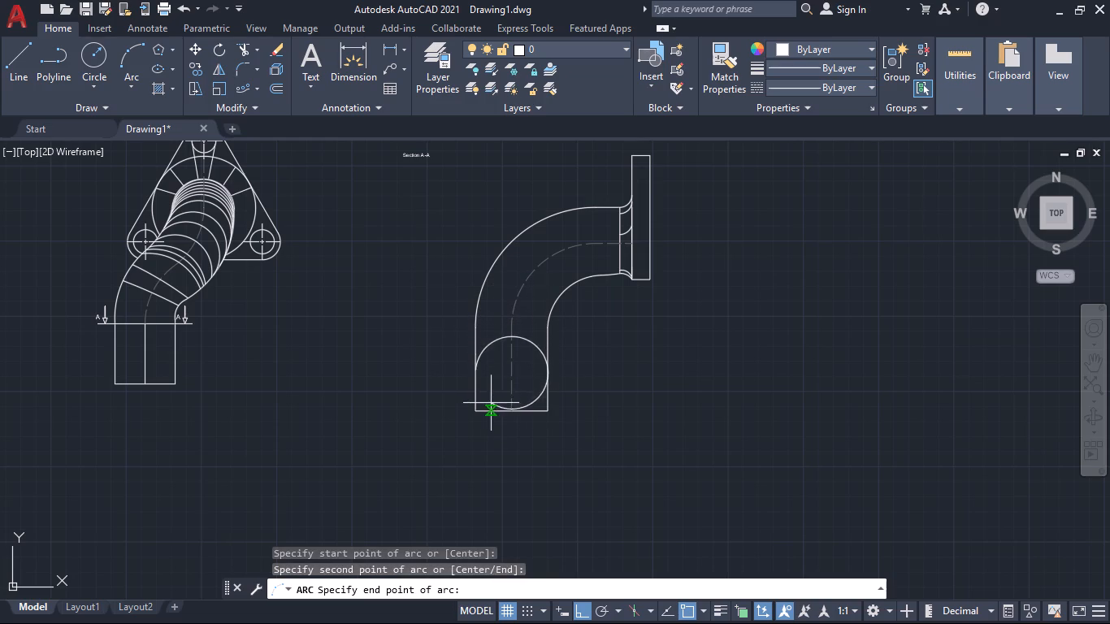
click(583, 330)
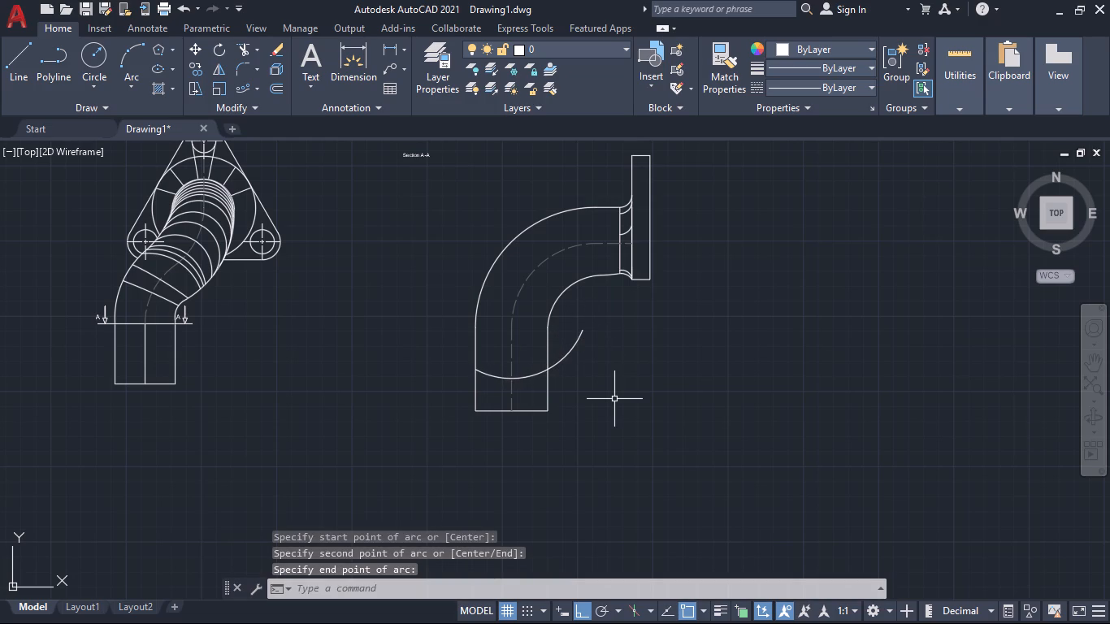
Trim off the part of the cross arc that projects beyond the pipe's inner wall.
text(tr)
key(Return)
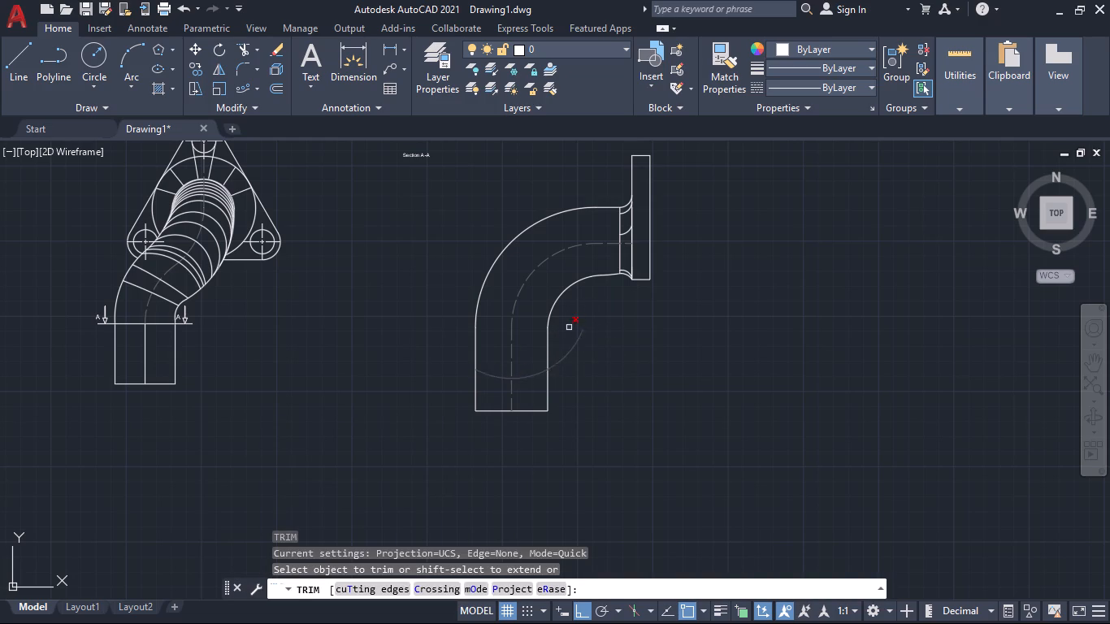
click(567, 327)
click(584, 378)
scroll(592, 389, down, 1)
middle_drag(590, 398, 594, 366)
scroll(554, 368, up, 2)
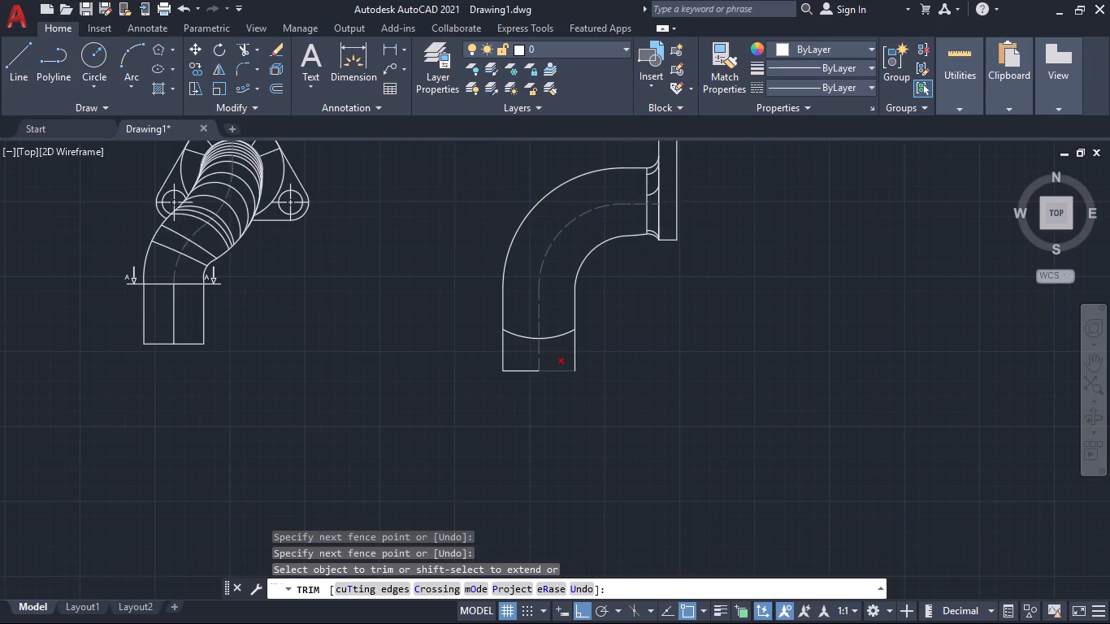
scroll(554, 368, up, 1)
middle_drag(726, 342, 726, 443)
key(Escape)
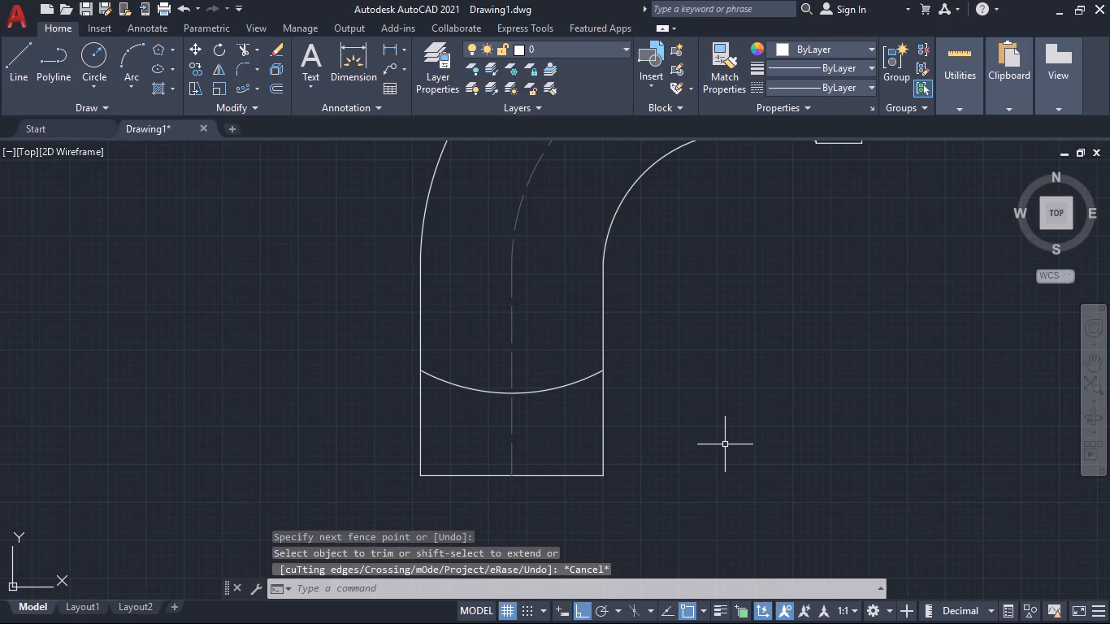
Path-array the cross arc along the side view's dashed centerline with an item spacing of about 13.8.
click(562, 388)
click(241, 91)
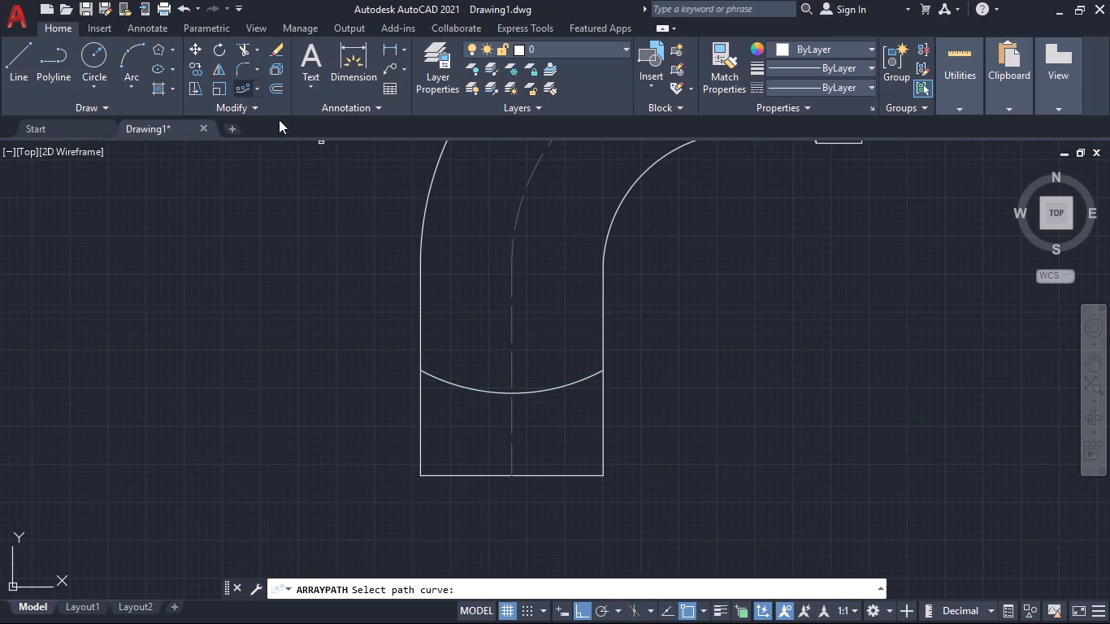
scroll(457, 322, down, 1)
click(489, 349)
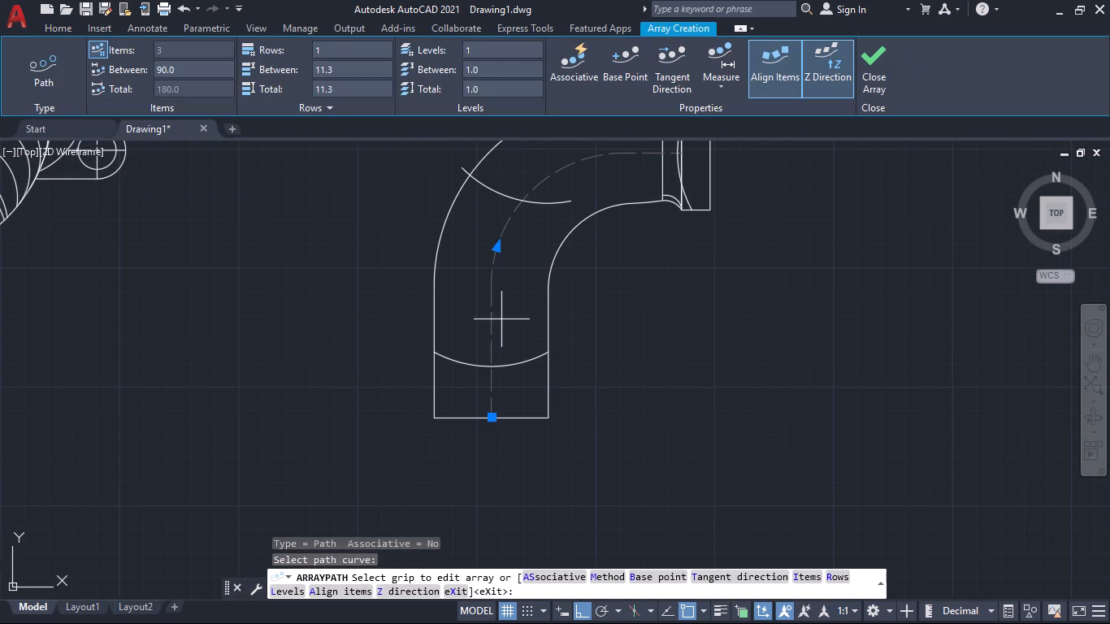
click(498, 249)
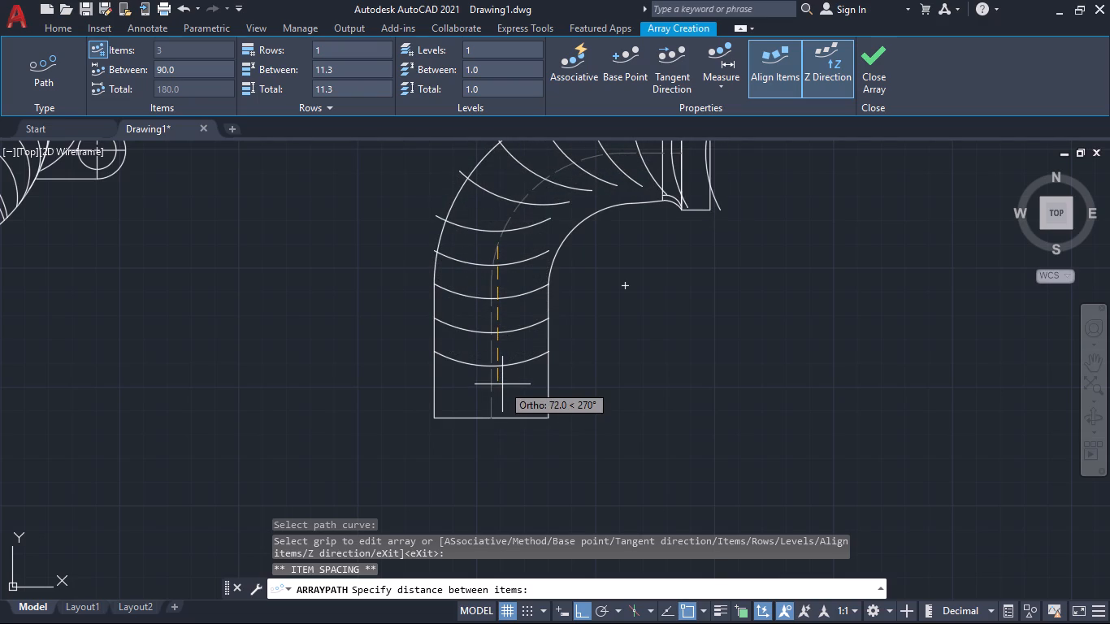
click(504, 392)
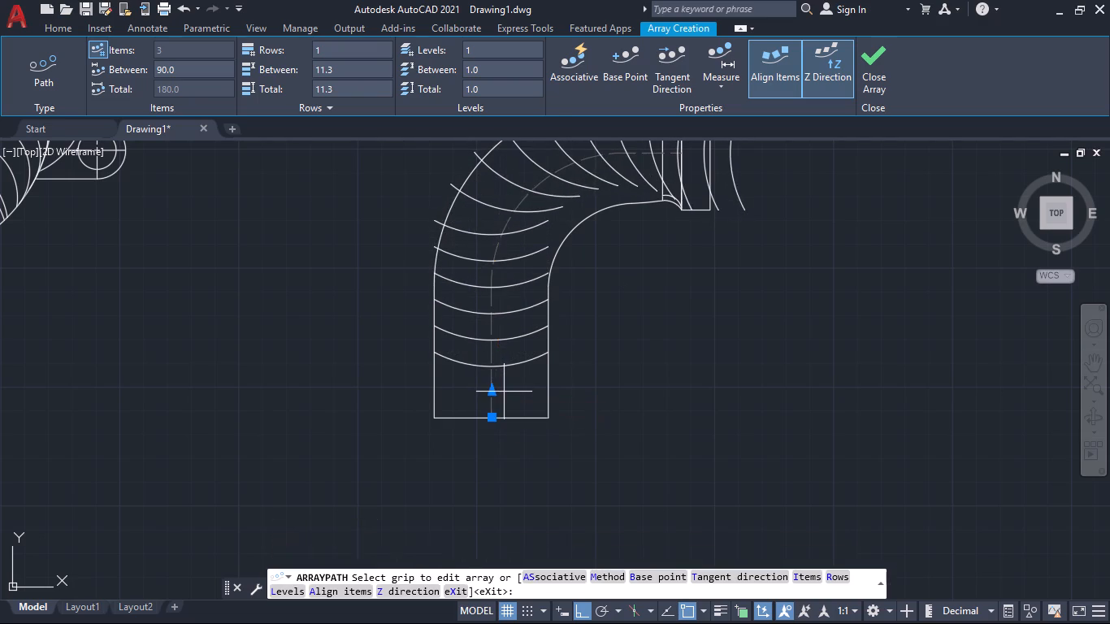
scroll(586, 368, down, 2)
middle_drag(661, 358, 657, 394)
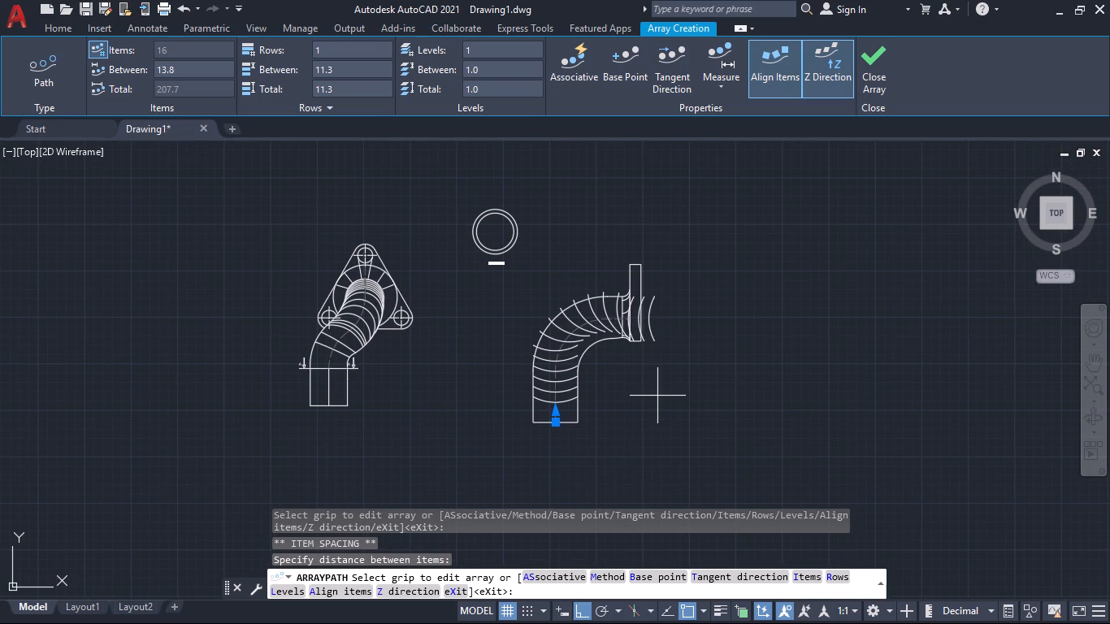
key(Return)
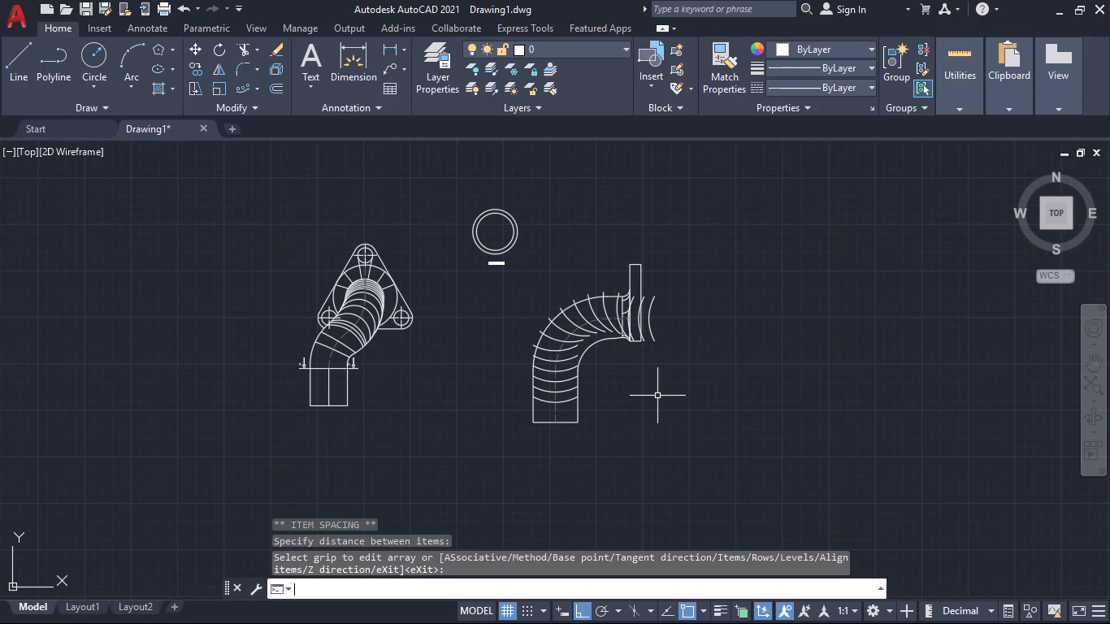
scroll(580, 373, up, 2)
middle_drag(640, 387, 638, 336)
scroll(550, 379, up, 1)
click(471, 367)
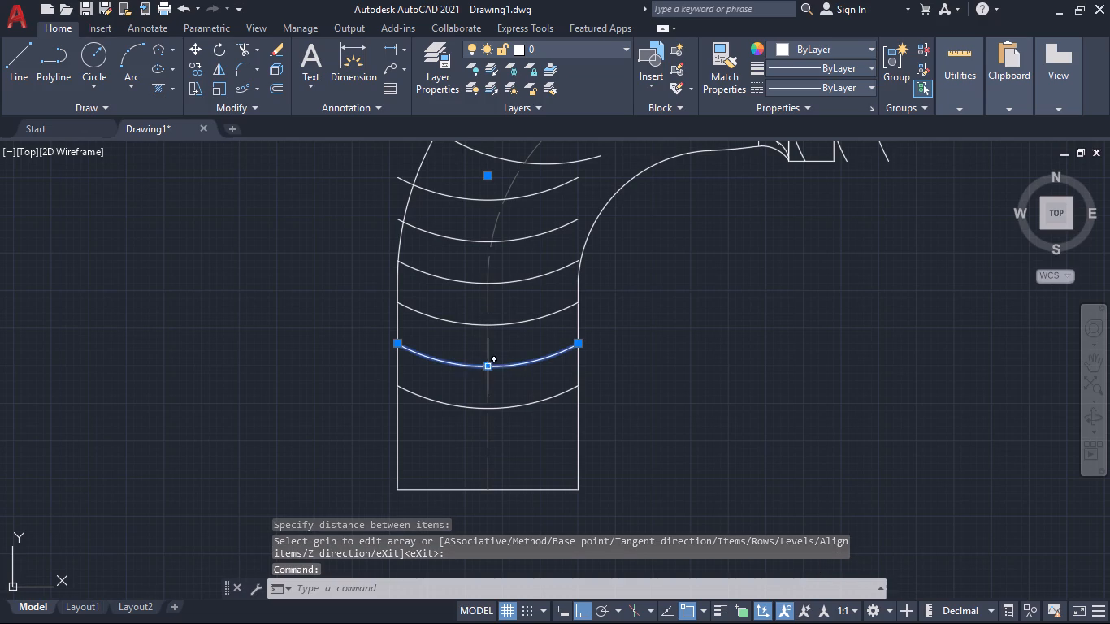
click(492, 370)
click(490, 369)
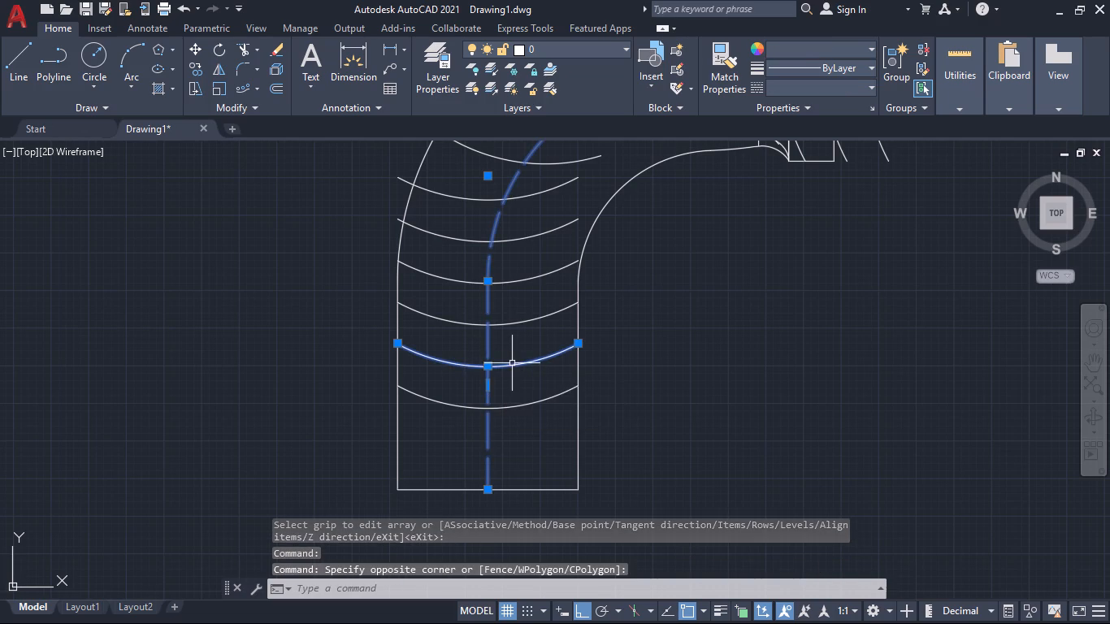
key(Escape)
Reshape the second cross arc above the pipe's open end by stretching its midpoint and both endpoints slightly downward along the pipe.
click(511, 366)
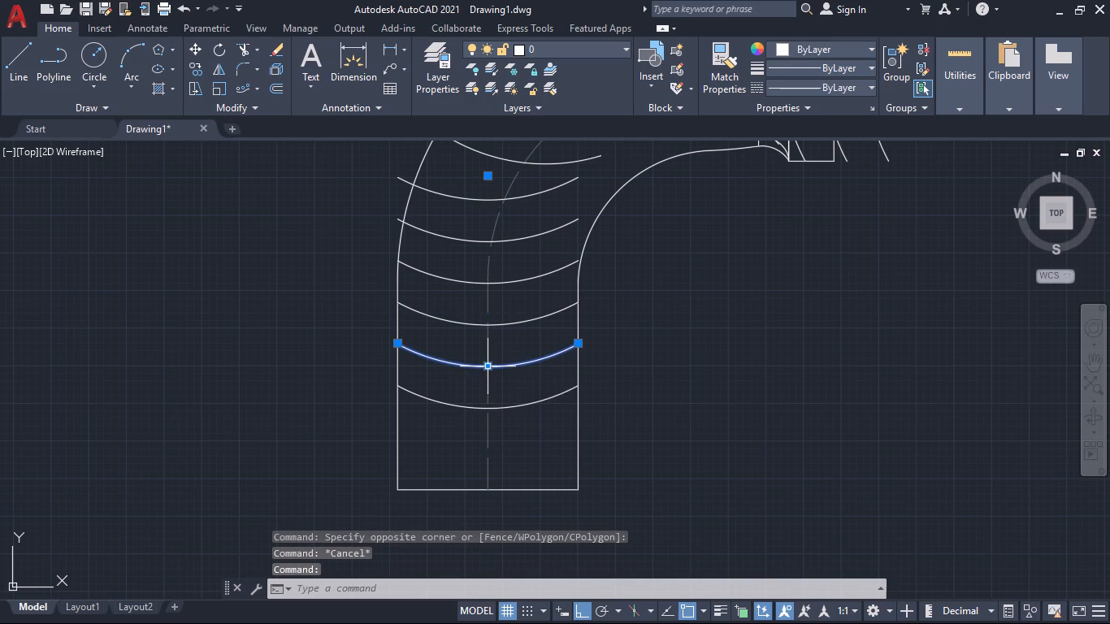
click(491, 366)
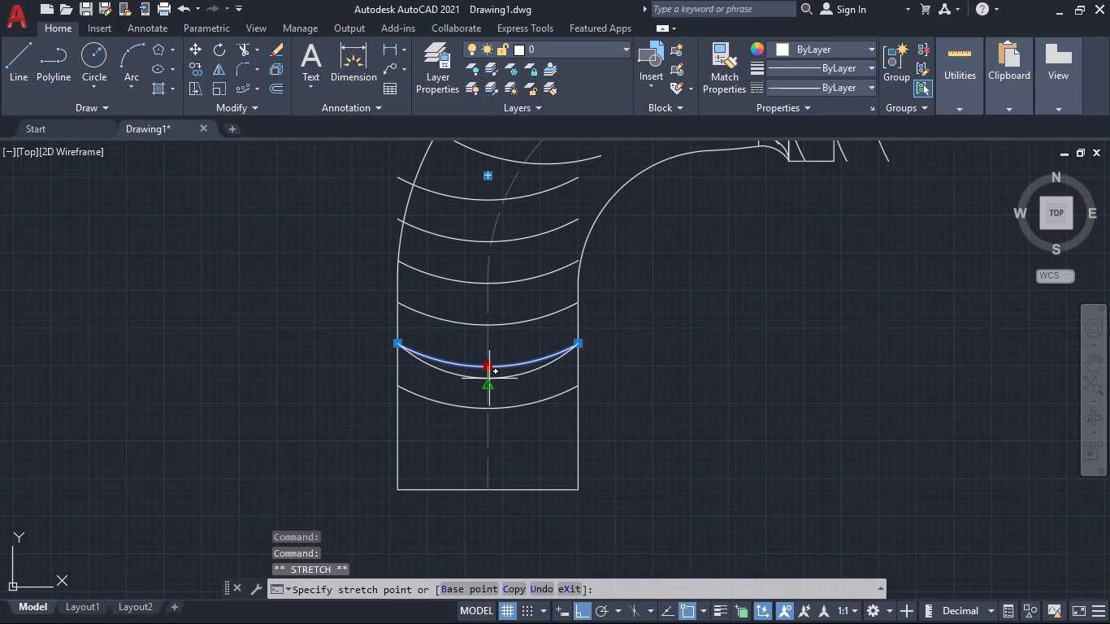
click(488, 378)
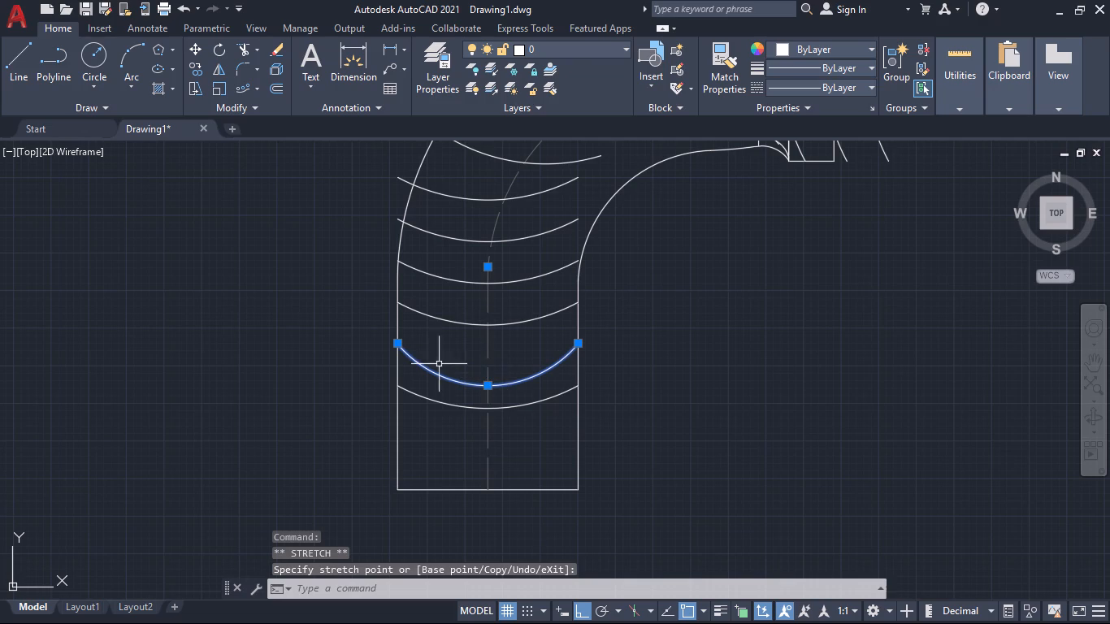
click(399, 343)
click(399, 354)
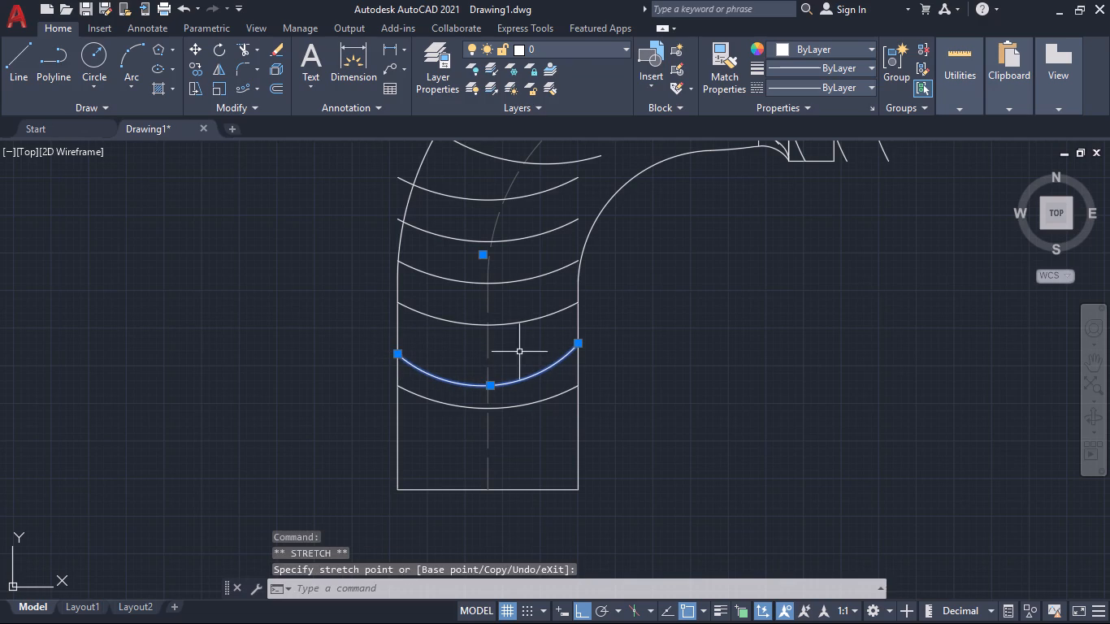
click(576, 347)
click(578, 359)
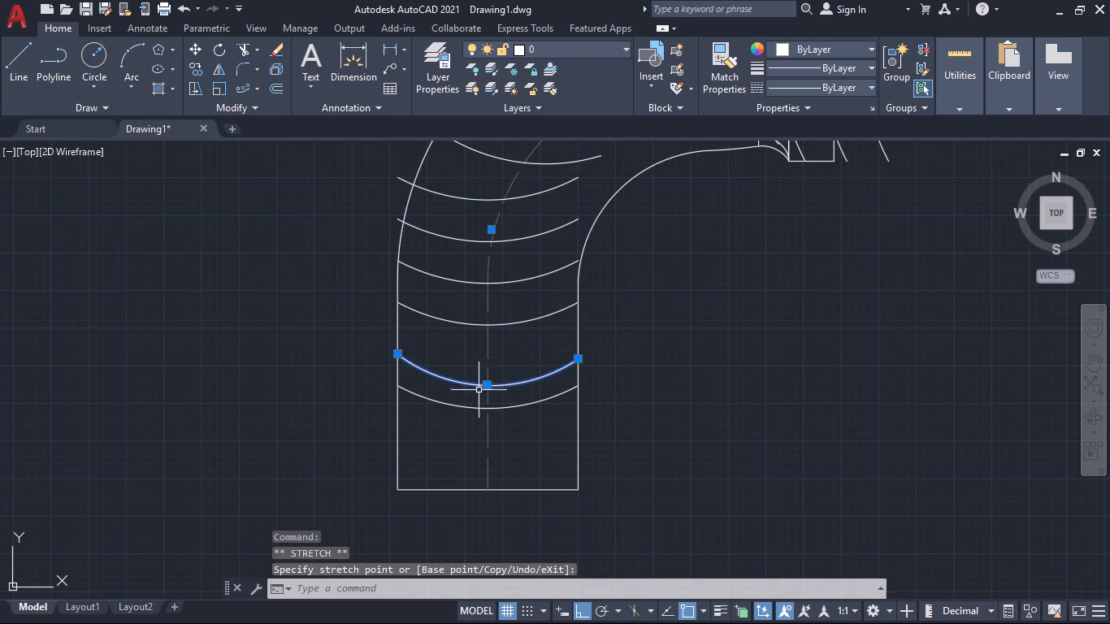
Stretch the lowest cross arc's inner-wall endpoint slightly upward along the pipe wall.
click(566, 392)
click(579, 387)
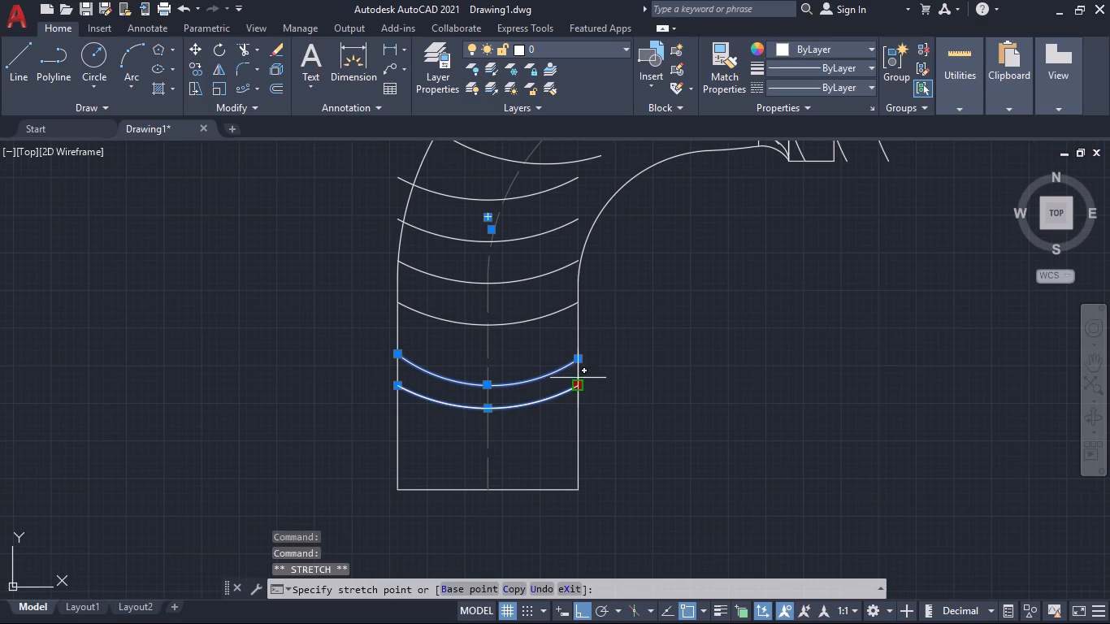
click(578, 370)
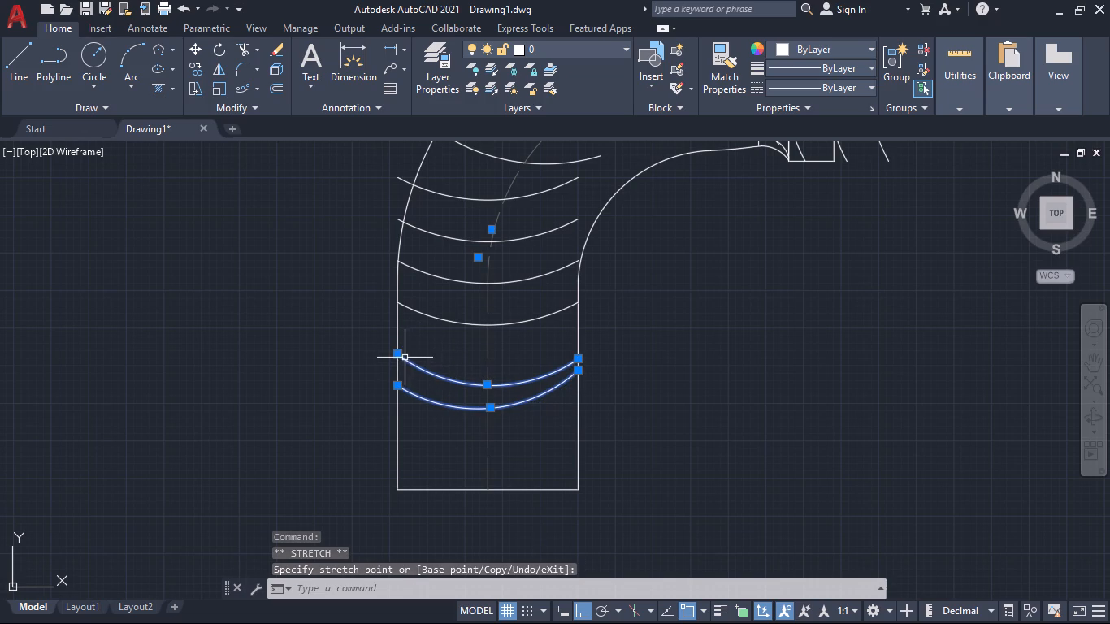
Reshape the third cross arc above the pipe's open end by stretching its midpoint and both endpoints downward, just above the second arc.
click(463, 326)
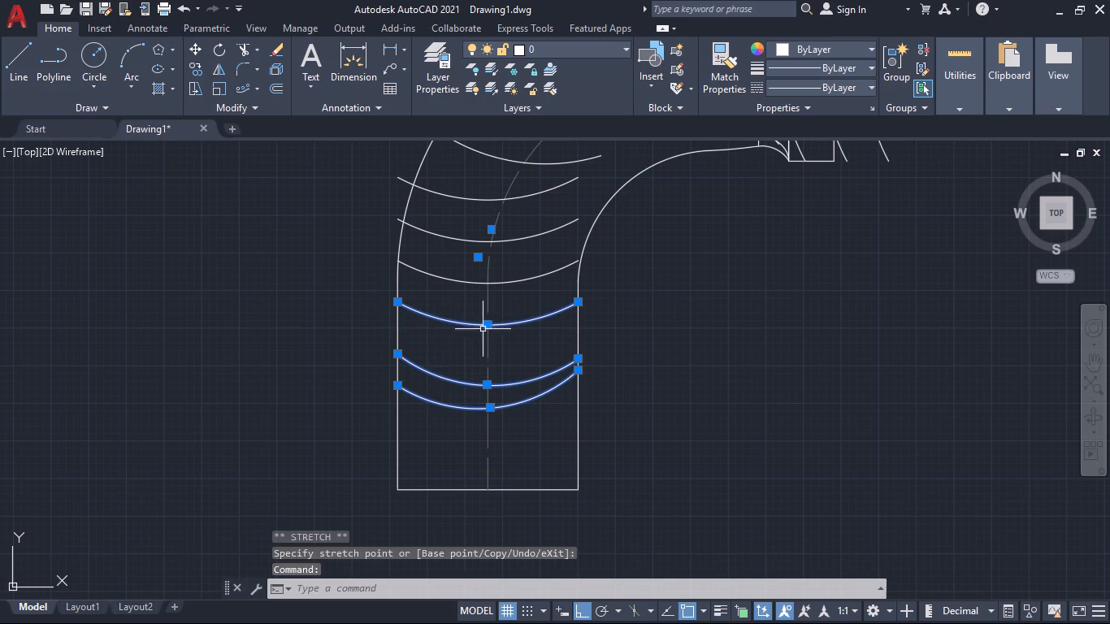
click(483, 329)
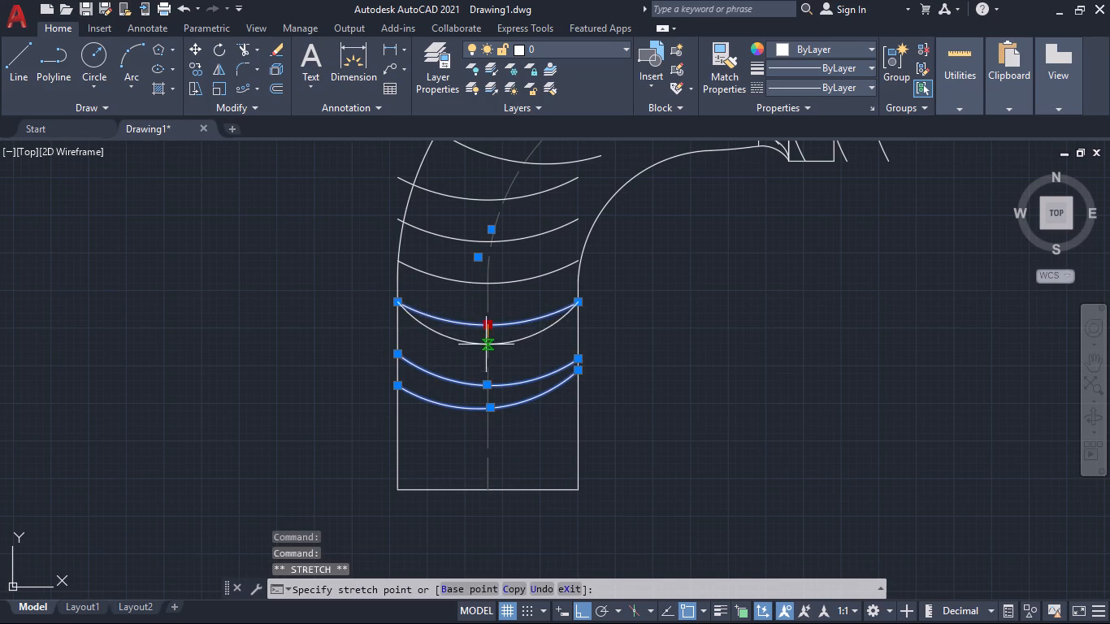
click(489, 349)
click(401, 305)
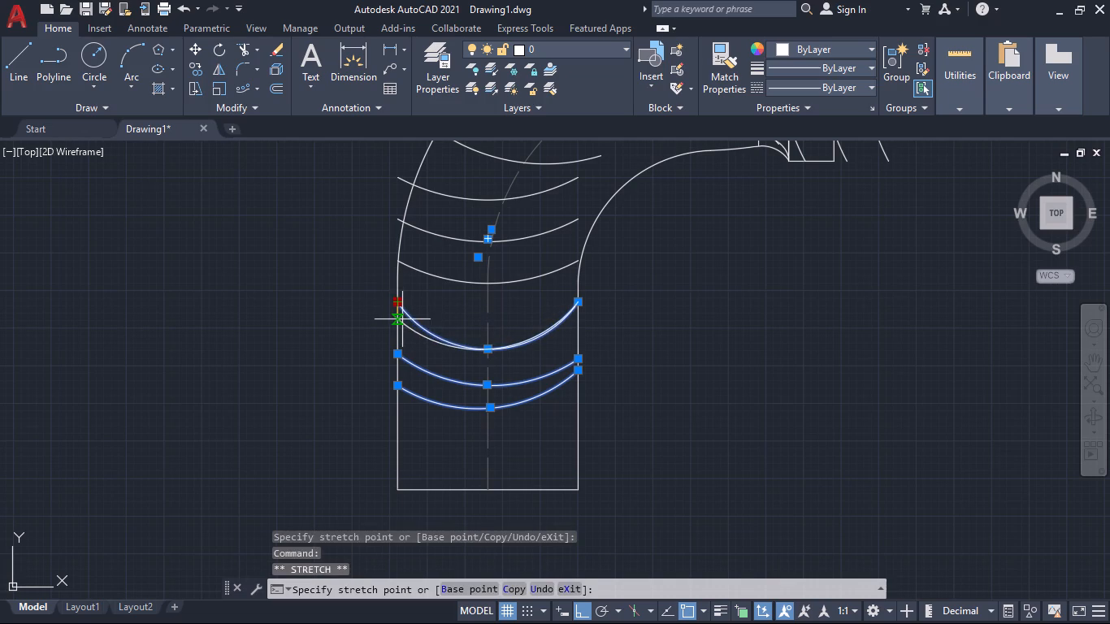
click(397, 323)
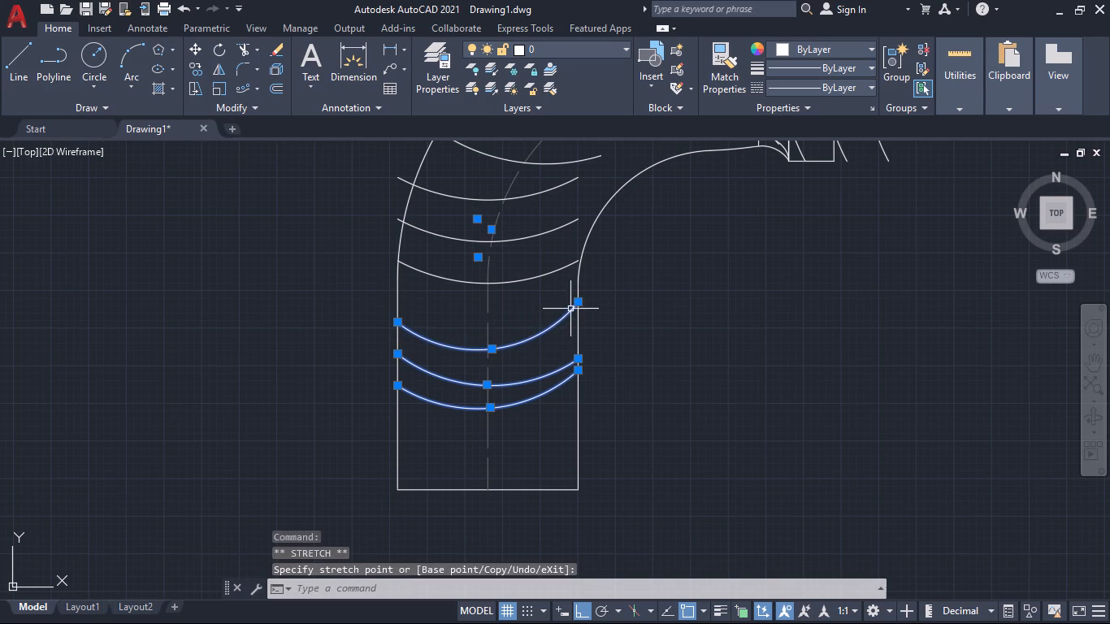
click(579, 305)
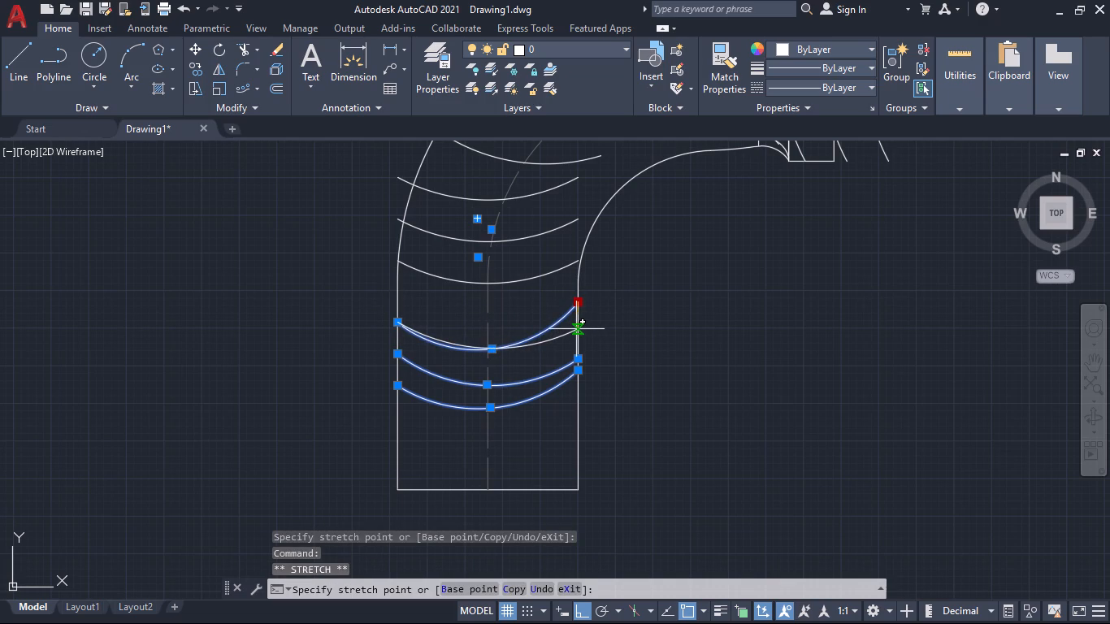
click(575, 327)
Stretch the fourth cross arc's midpoint down the centerline and its outer-wall endpoint down to just above the third arc's end.
click(500, 286)
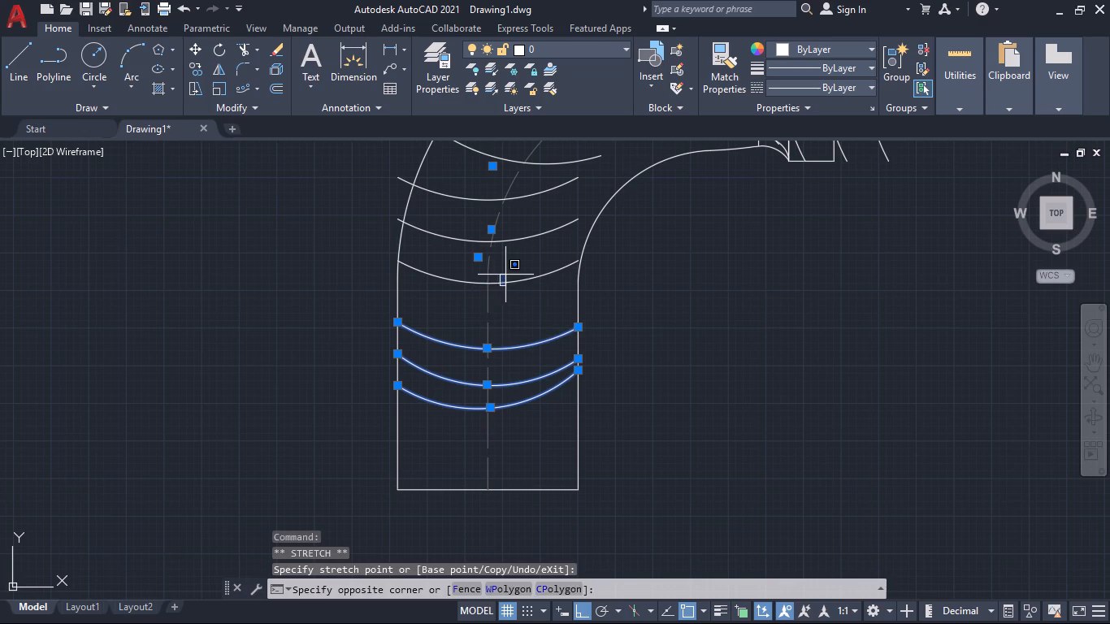
click(510, 278)
click(511, 283)
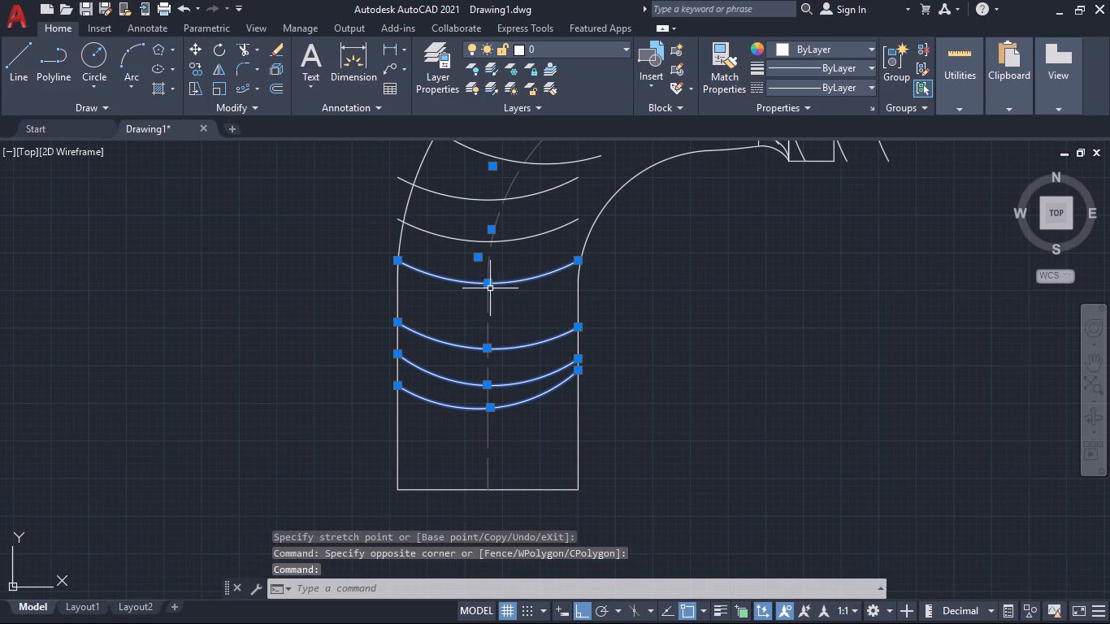
click(490, 287)
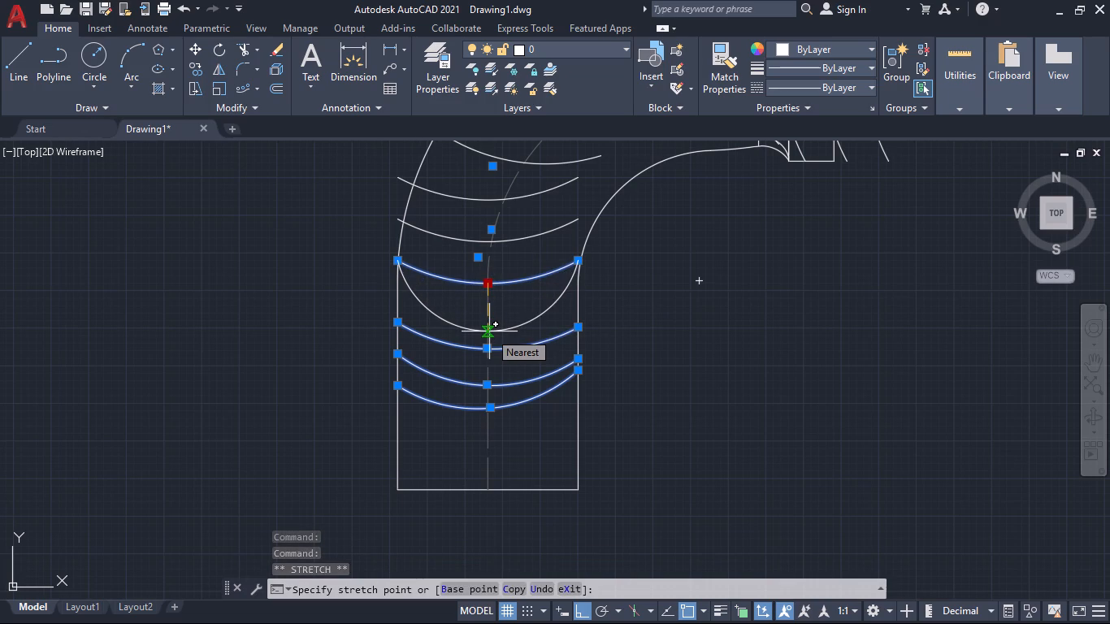
scroll(488, 337, up, 4)
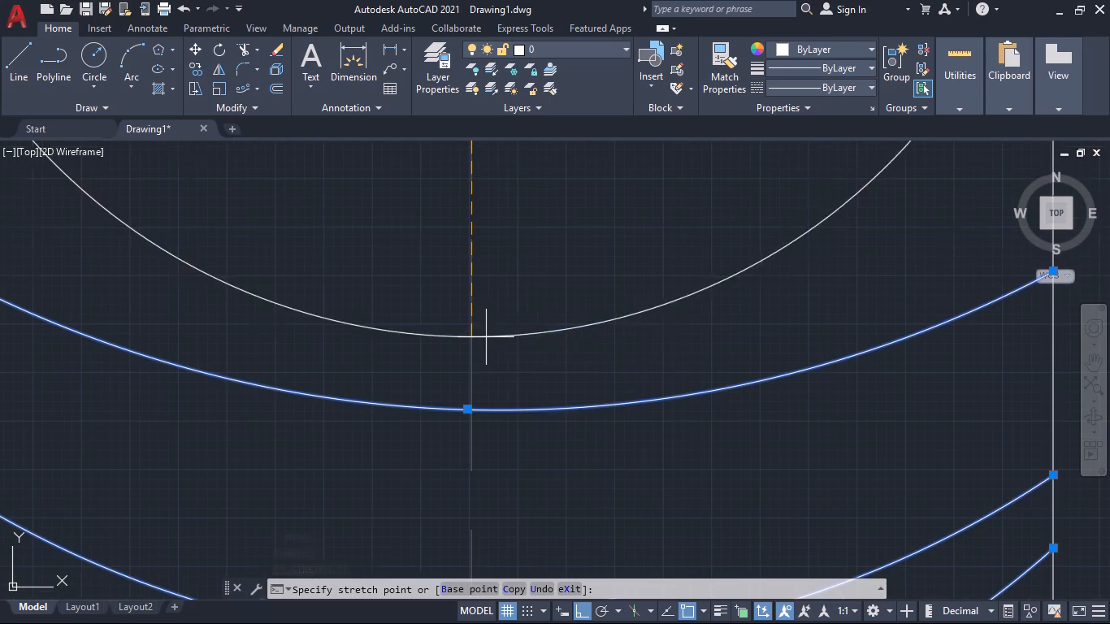
click(470, 360)
scroll(491, 336, down, 4)
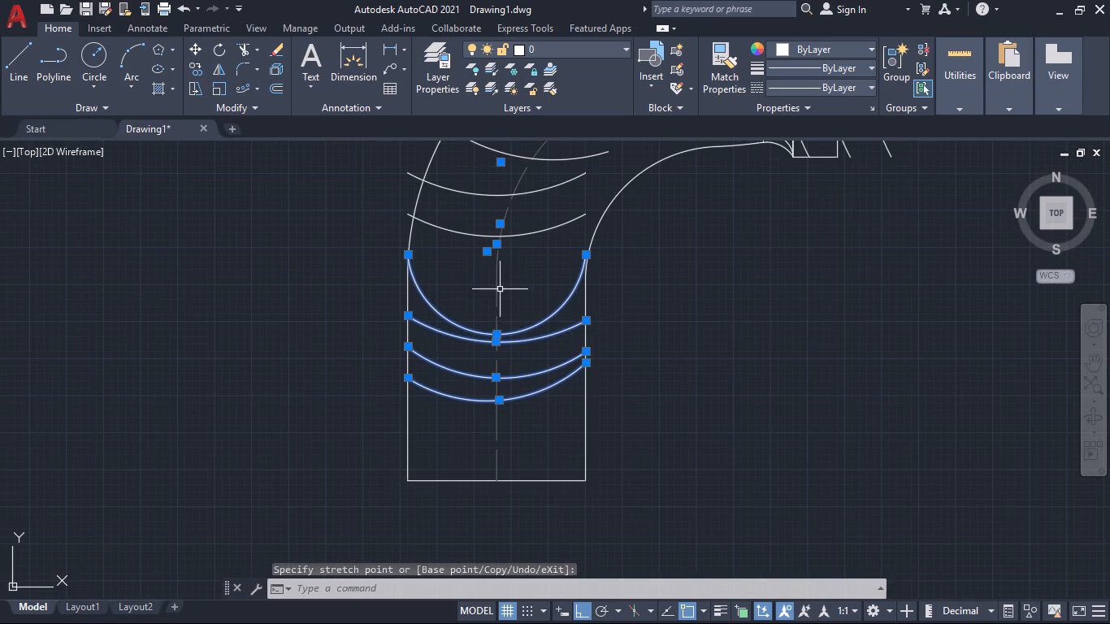
click(410, 258)
scroll(410, 299, up, 3)
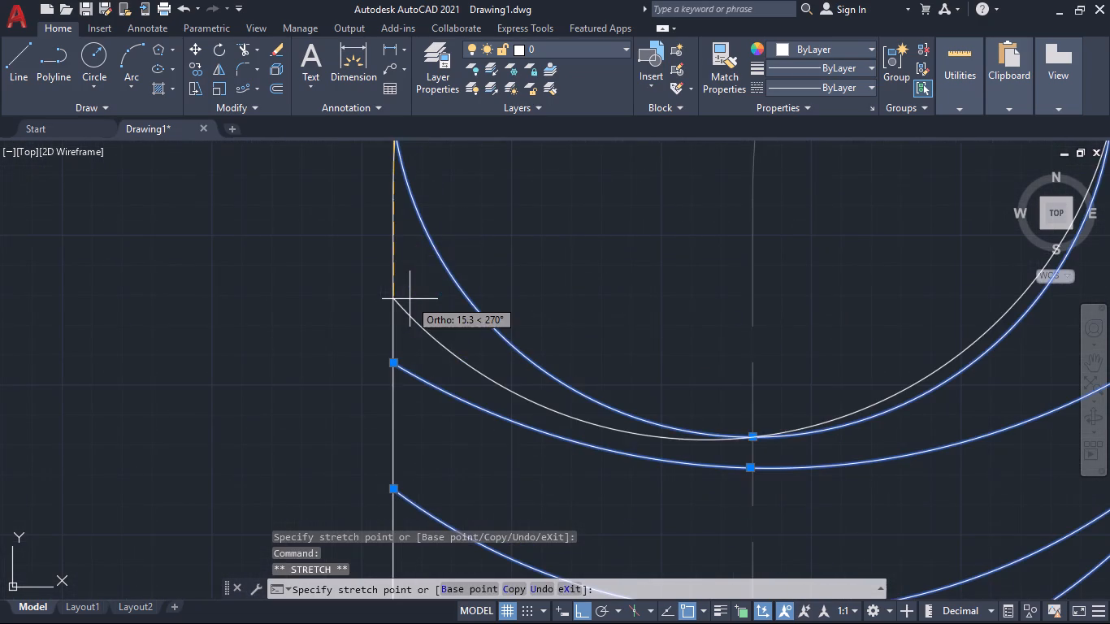
click(392, 351)
scroll(515, 323, down, 1)
middle_drag(581, 311, 418, 293)
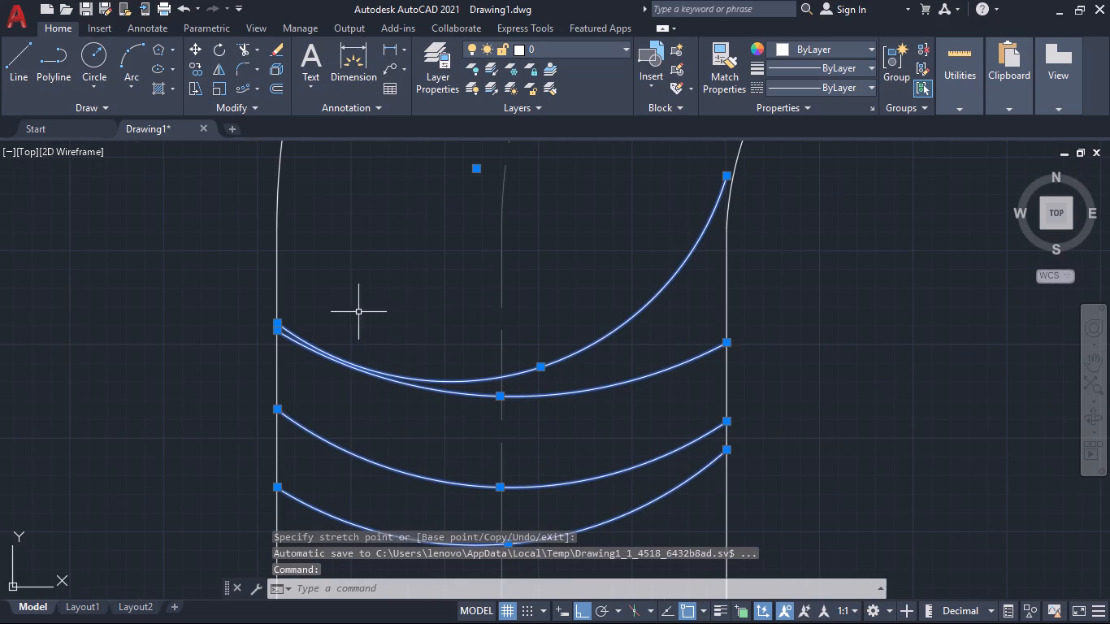
scroll(279, 312, up, 2)
click(277, 341)
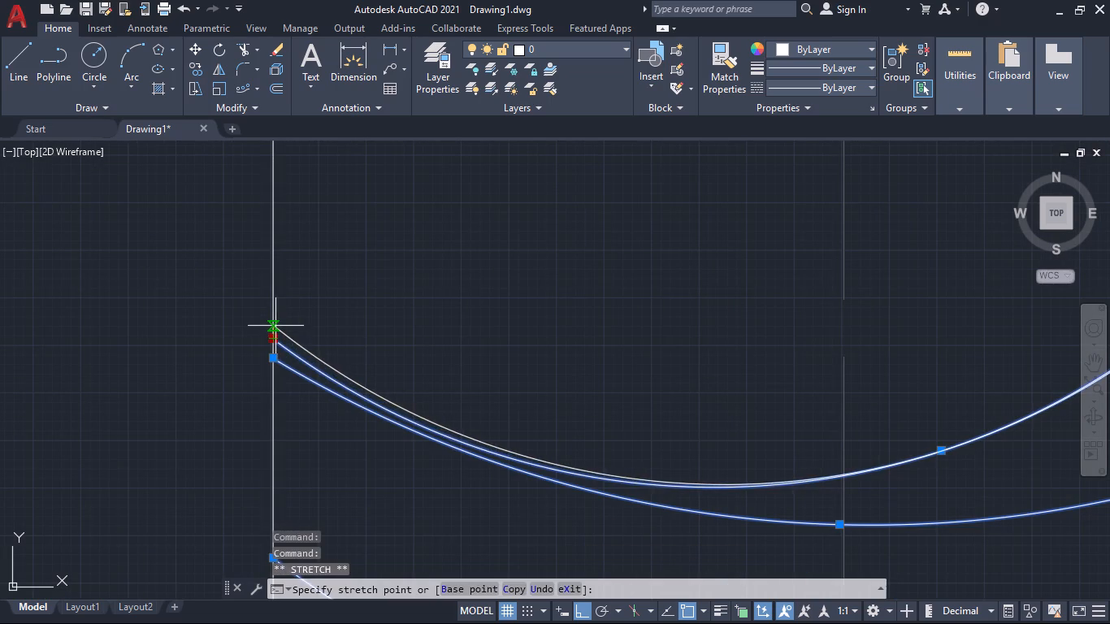
click(275, 326)
Stretch the fourth cross arc's inner-wall endpoint down to just above the third arc's end, and lower its midpoint close to that arc.
scroll(461, 301, down, 2)
middle_drag(509, 302, 392, 250)
middle_drag(628, 219, 531, 279)
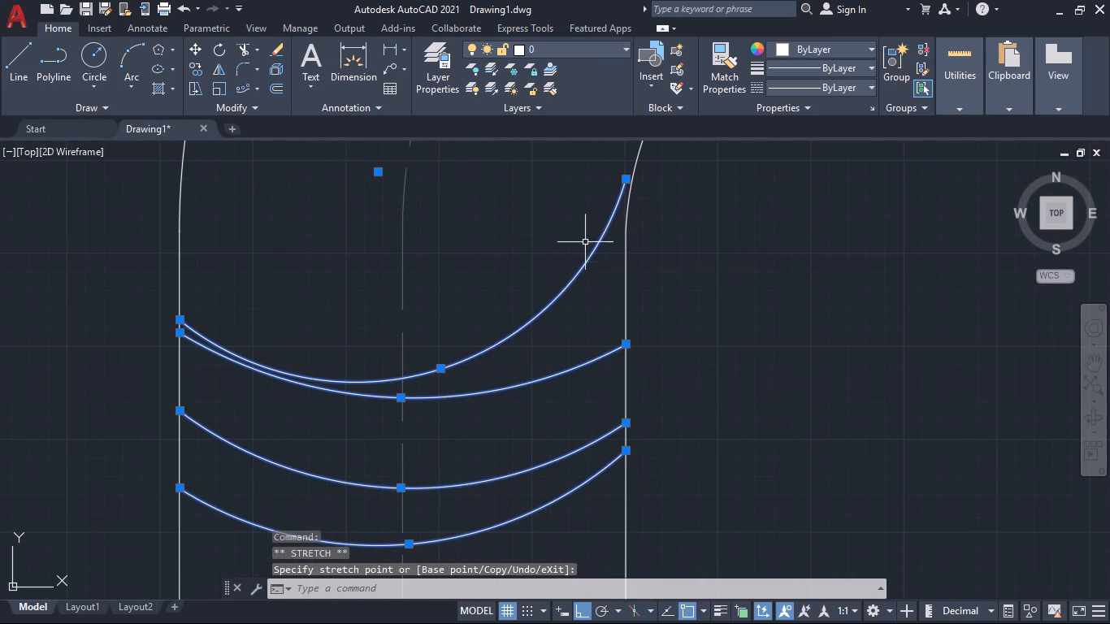
click(626, 179)
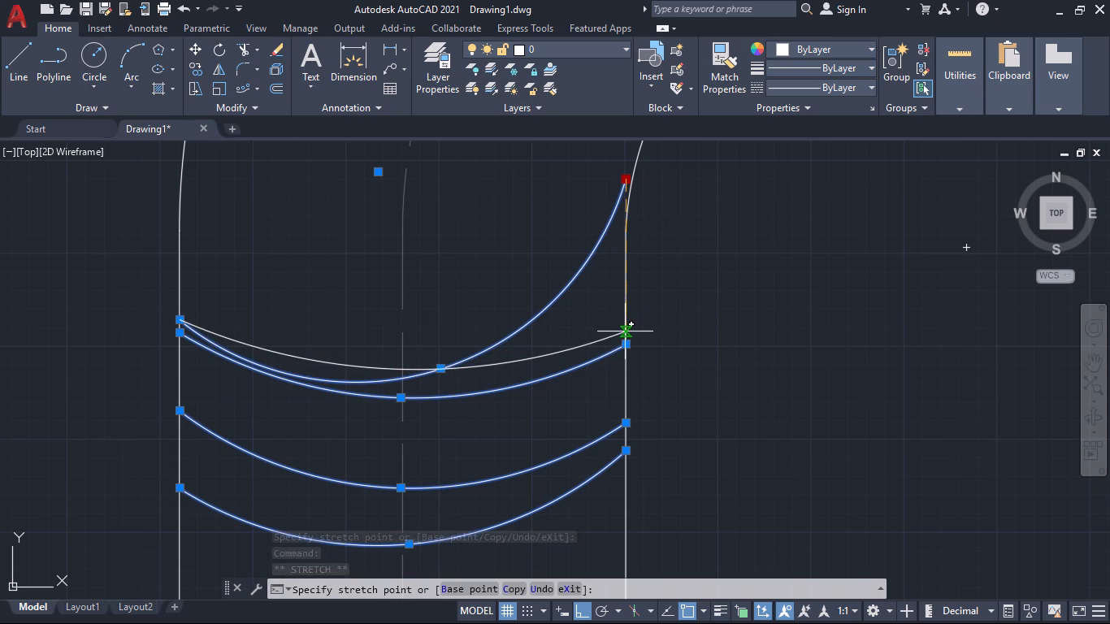
click(625, 332)
scroll(652, 299, down, 1)
middle_drag(568, 292, 566, 309)
middle_drag(545, 325, 566, 249)
scroll(543, 277, up, 2)
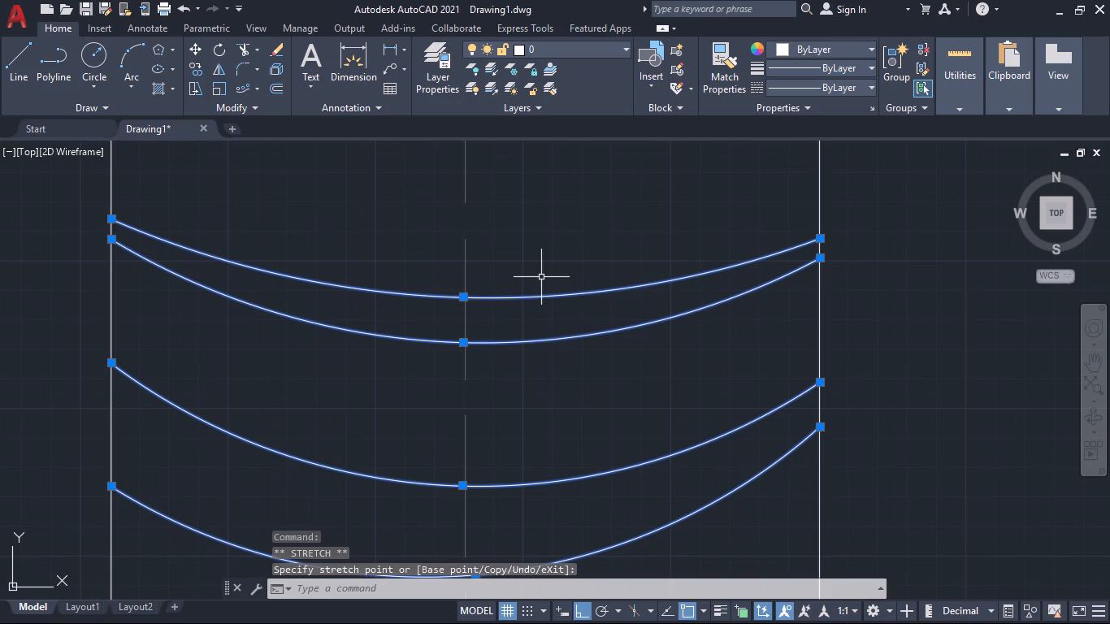
click(463, 297)
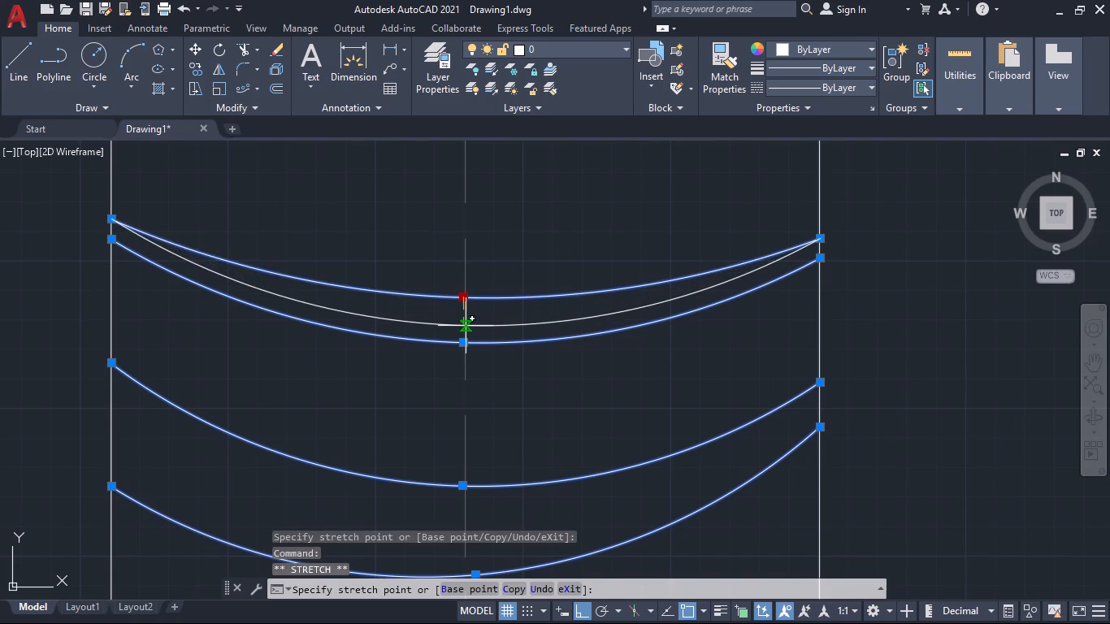
click(466, 327)
Stretch the fifth cross arc's midpoint down the centerline and its inner-wall endpoint down to just above the fourth arc's end.
scroll(526, 245, down, 2)
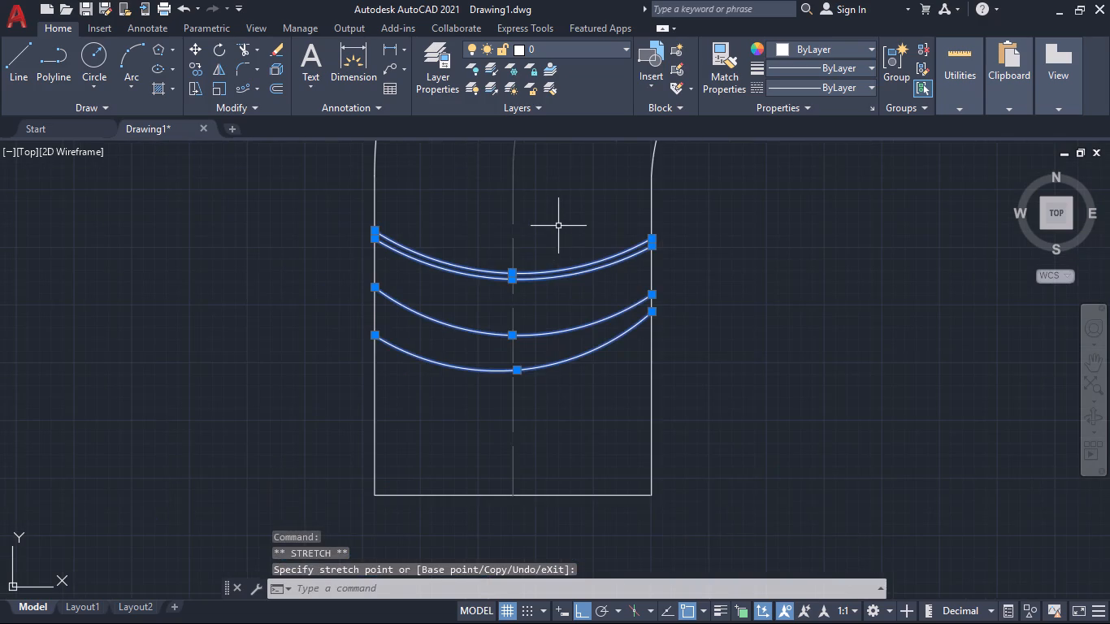
middle_drag(559, 223, 557, 275)
middle_drag(562, 247, 566, 300)
click(542, 220)
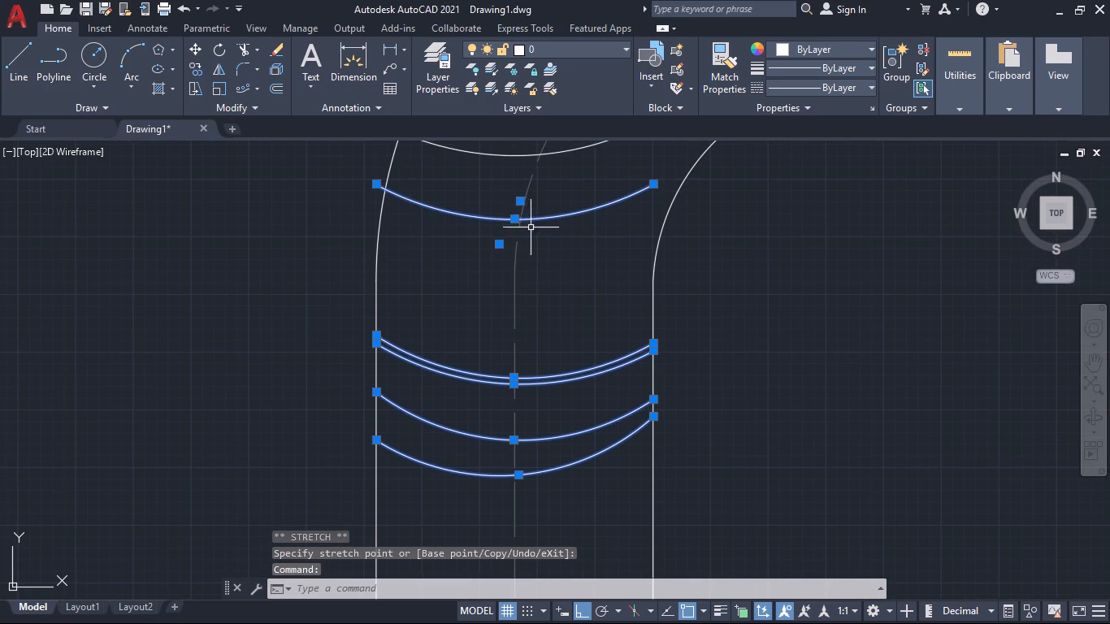
click(517, 219)
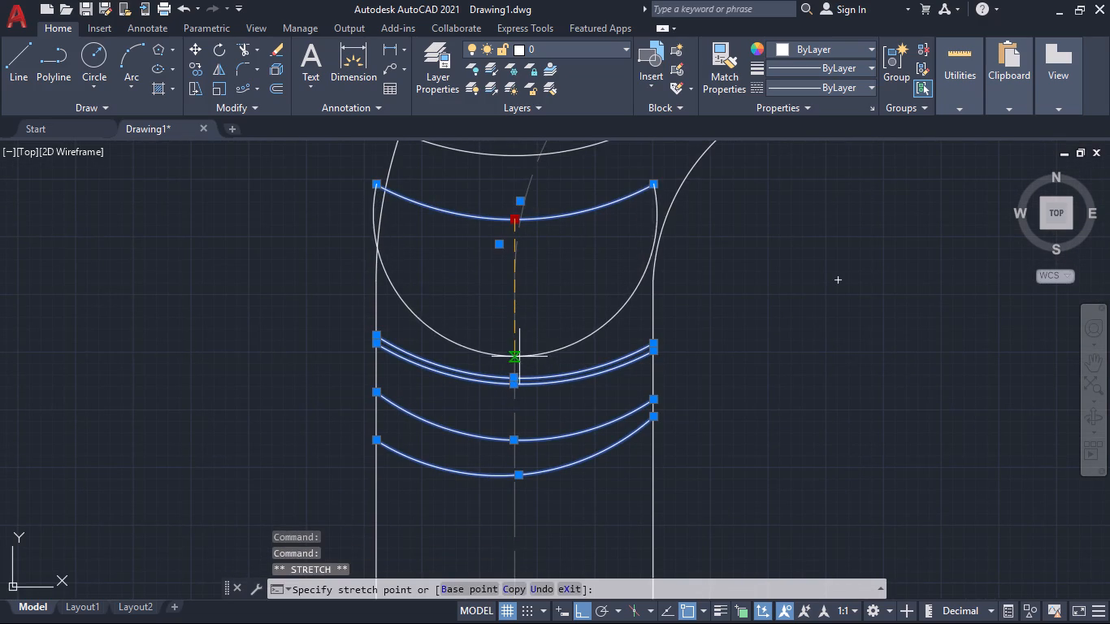
click(515, 368)
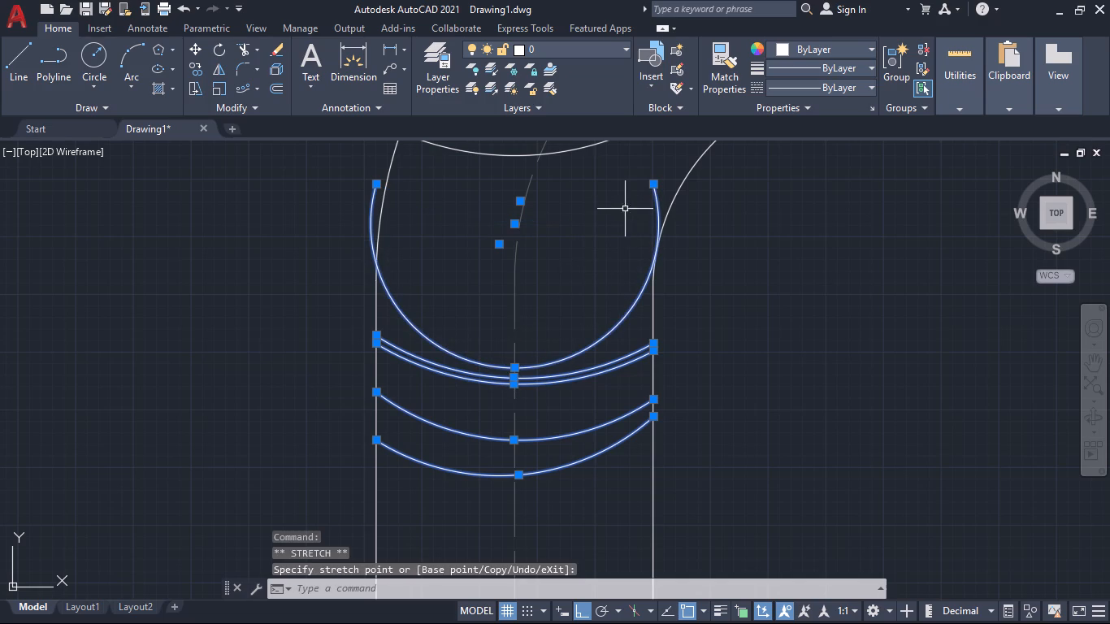
click(657, 188)
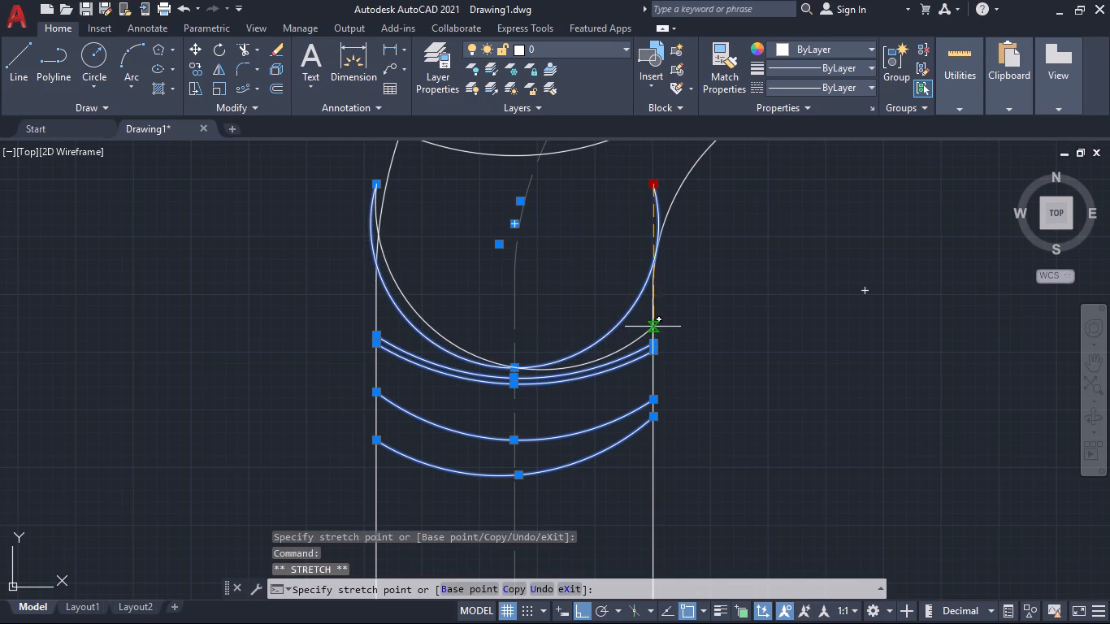
scroll(652, 327, up, 2)
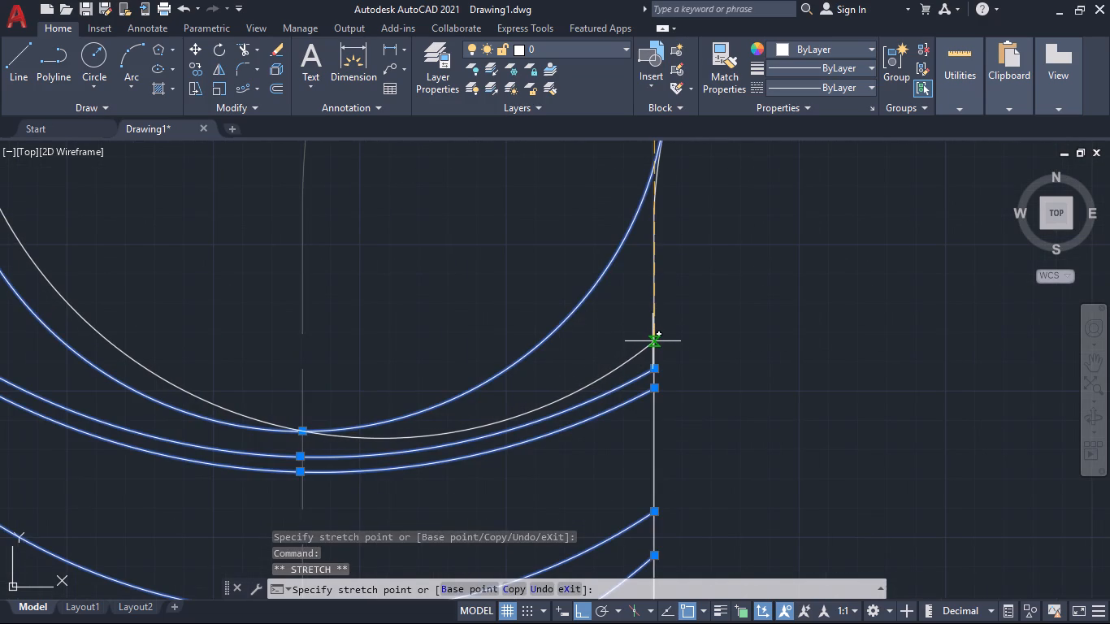
click(653, 342)
Stretch the fifth cross arc's outer-wall endpoint down to just above the fourth arc's end, and lower its midpoint close to that arc.
scroll(543, 301, down, 2)
middle_drag(517, 284, 580, 286)
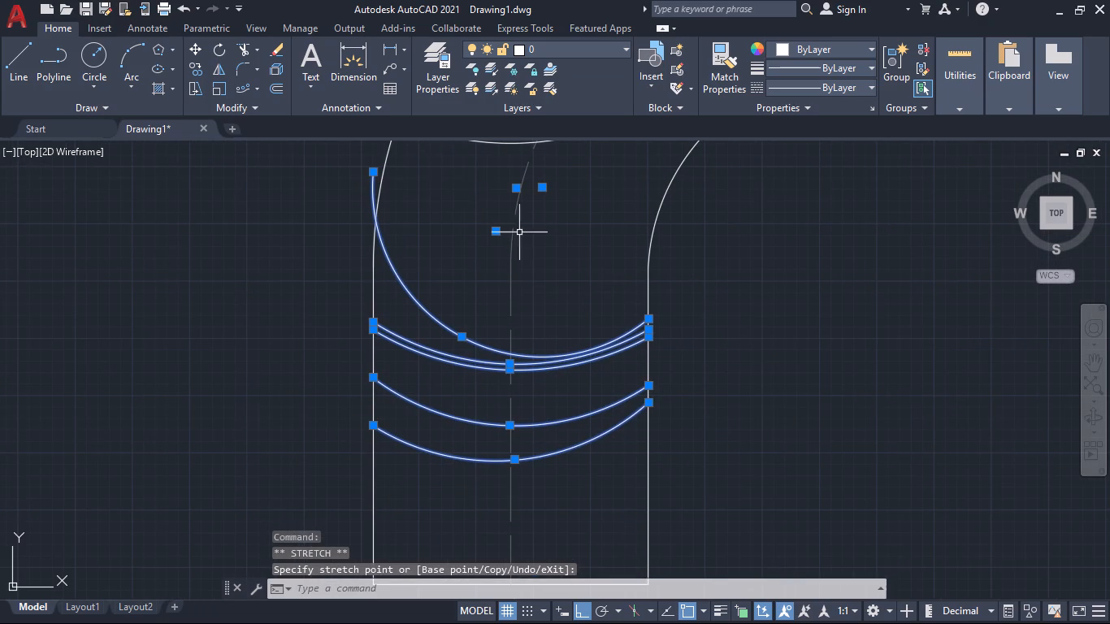
click(374, 173)
scroll(379, 299, up, 2)
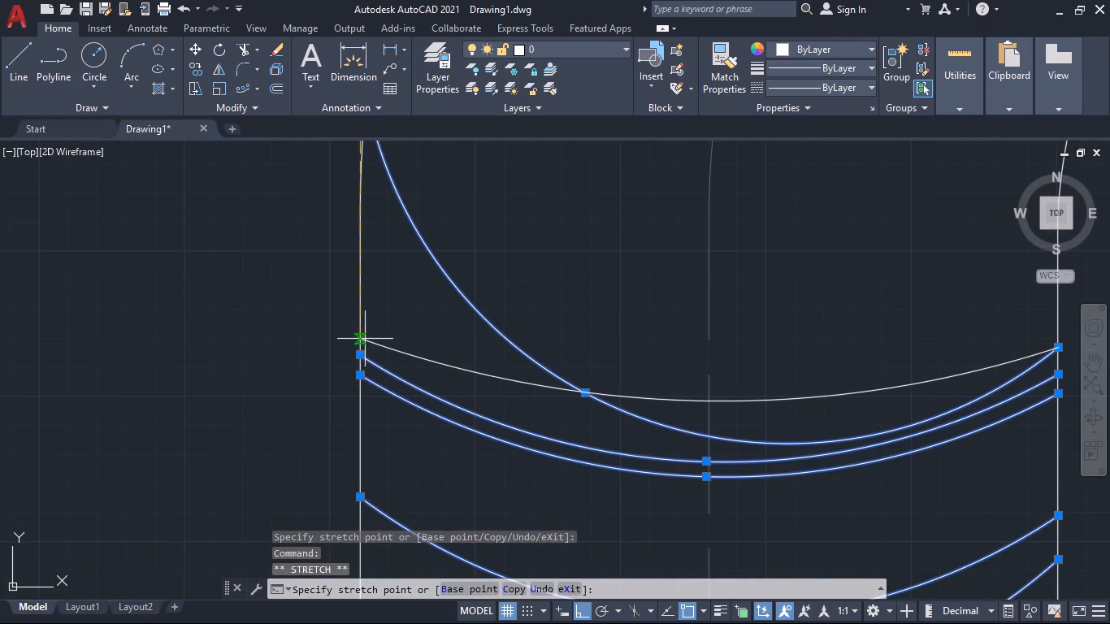
click(364, 340)
middle_drag(567, 343, 496, 240)
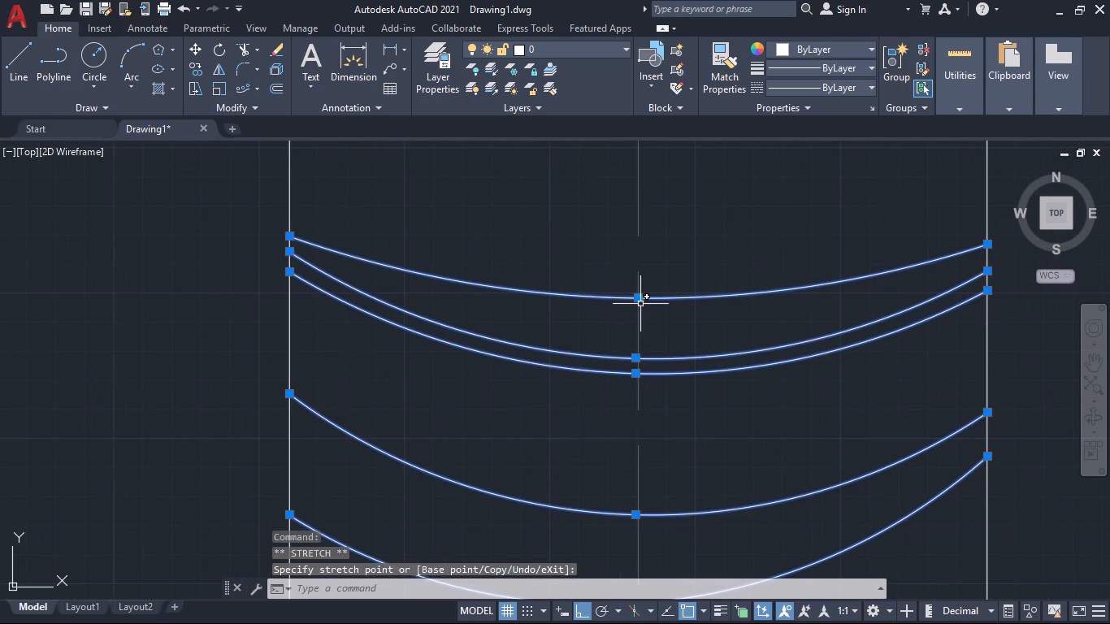
click(641, 300)
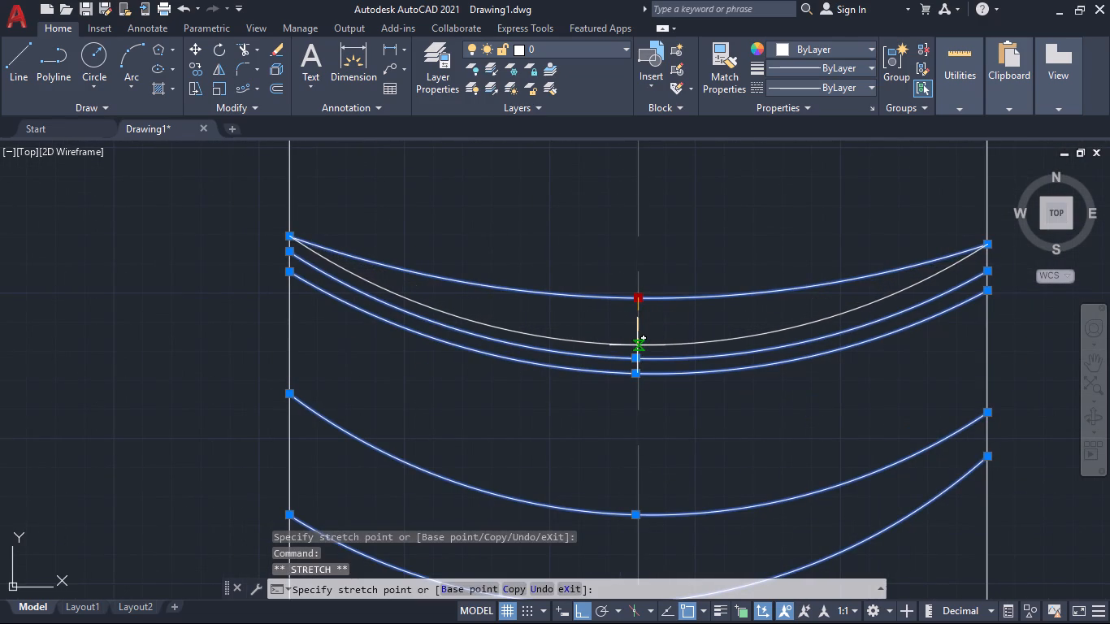
click(637, 345)
Bring the inner-wall endpoints of the third, fourth and fifth cross arcs together at one shared point on the pipe wall.
scroll(713, 236, down, 2)
middle_drag(743, 230, 649, 367)
scroll(649, 352, down, 1)
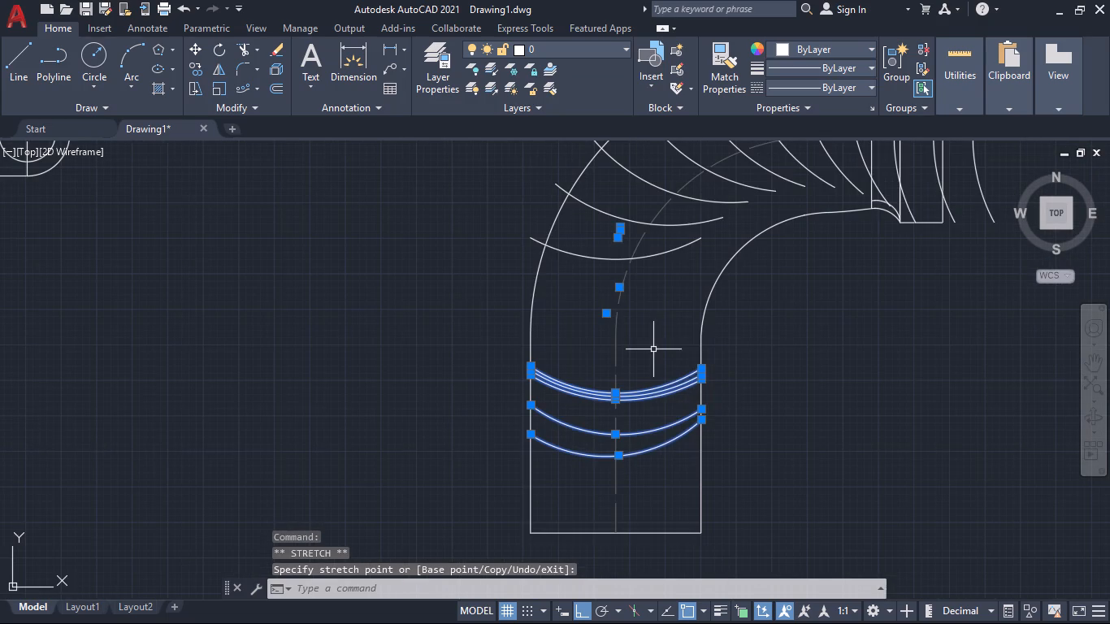
scroll(661, 329, down, 1)
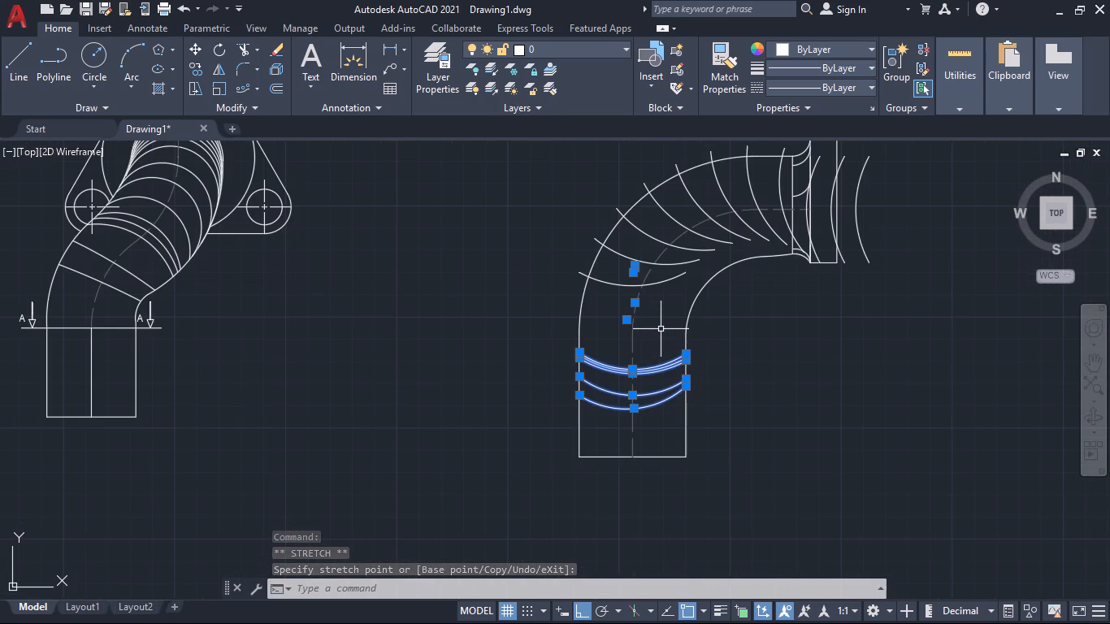
middle_drag(657, 327, 627, 344)
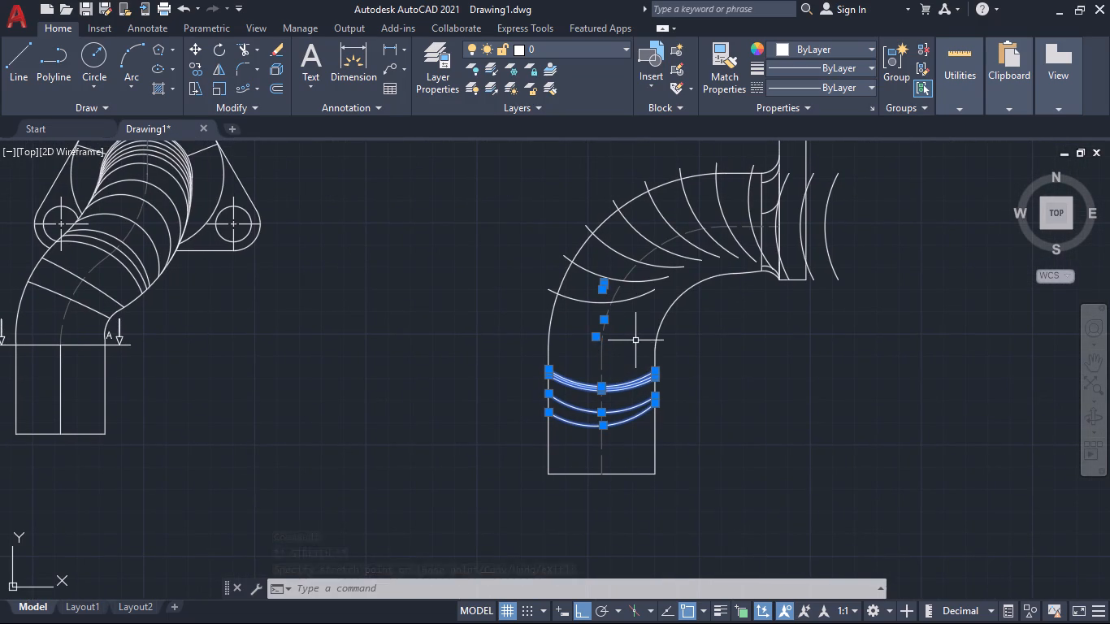
scroll(655, 362, up, 4)
middle_drag(711, 383, 705, 271)
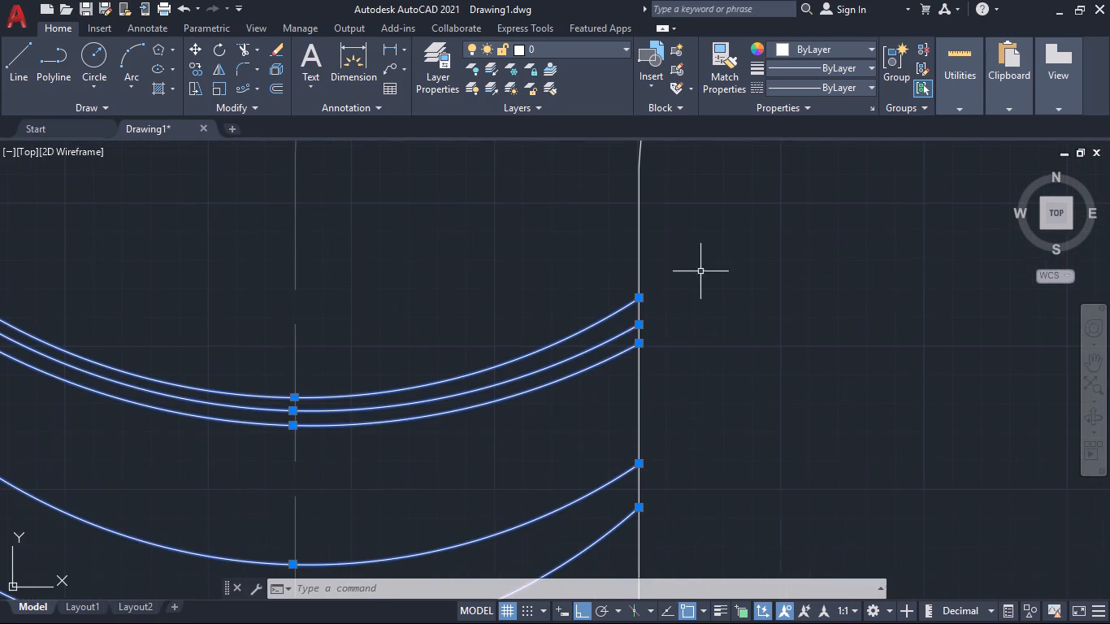
click(640, 346)
click(640, 325)
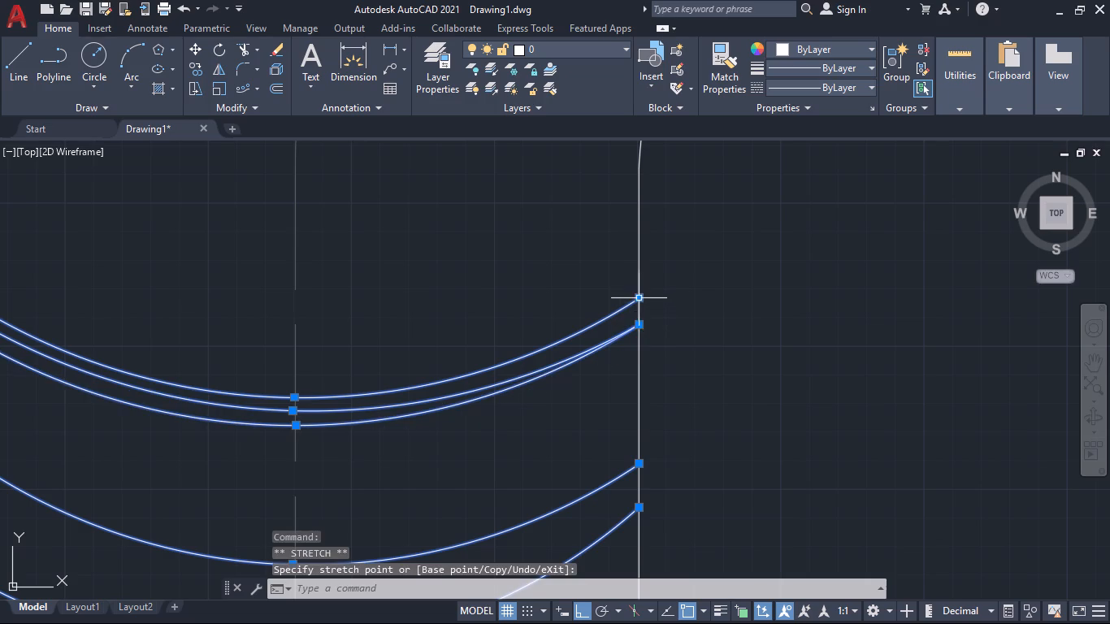
click(643, 326)
click(640, 310)
click(640, 295)
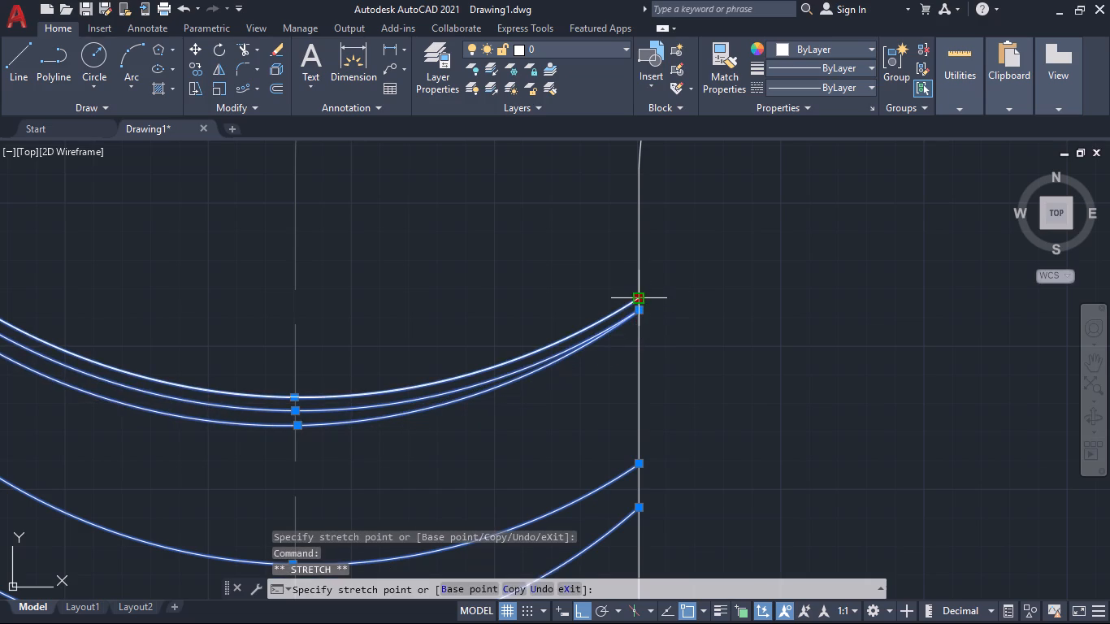
click(644, 310)
Raise the inner-wall endpoints of the first and second cross arcs to one shared point on the pipe wall.
scroll(670, 286, down, 2)
middle_drag(723, 296, 728, 313)
middle_drag(753, 357, 744, 326)
scroll(696, 365, up, 2)
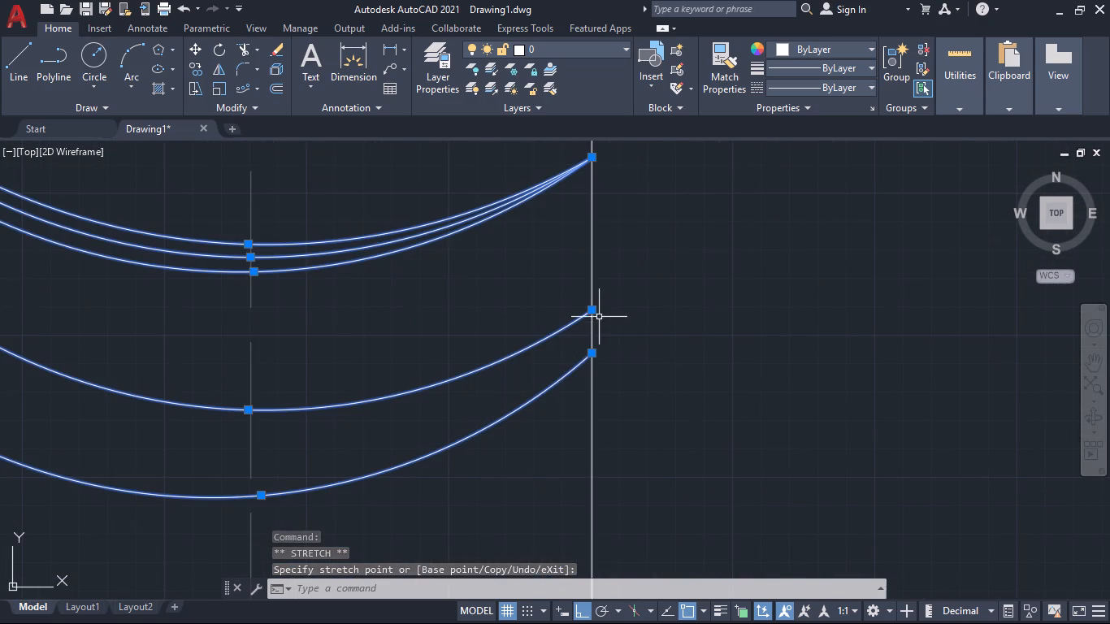
click(594, 310)
click(594, 282)
click(596, 353)
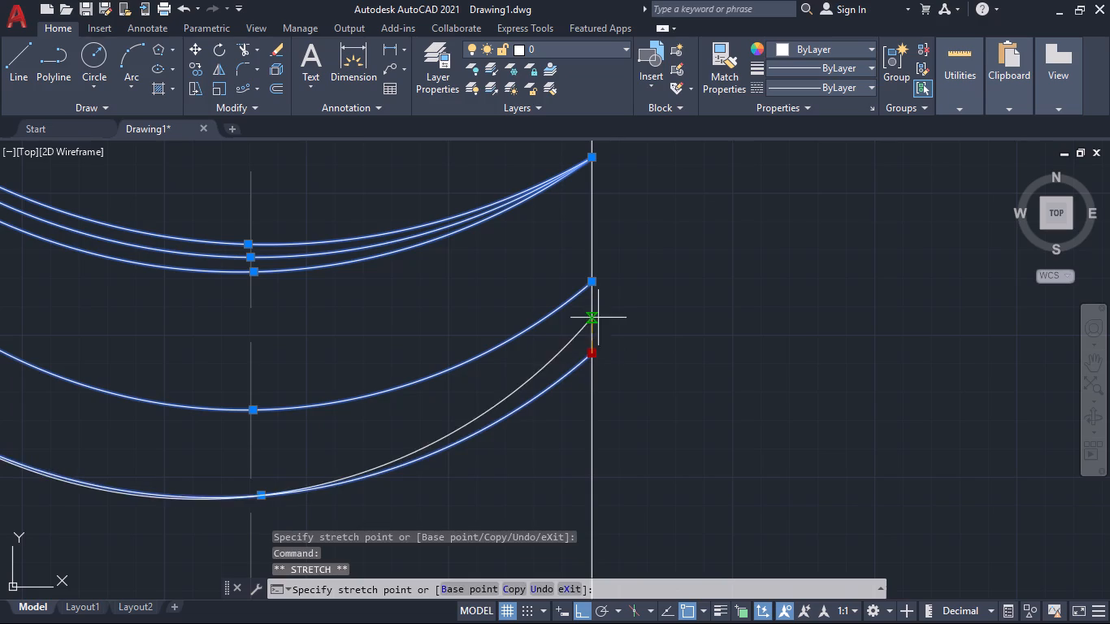
click(596, 285)
Raise the first cross arc's outer-wall endpoint to just below the second arc's end, and lower the second arc's midpoint slightly along the centerline.
scroll(663, 314, down, 3)
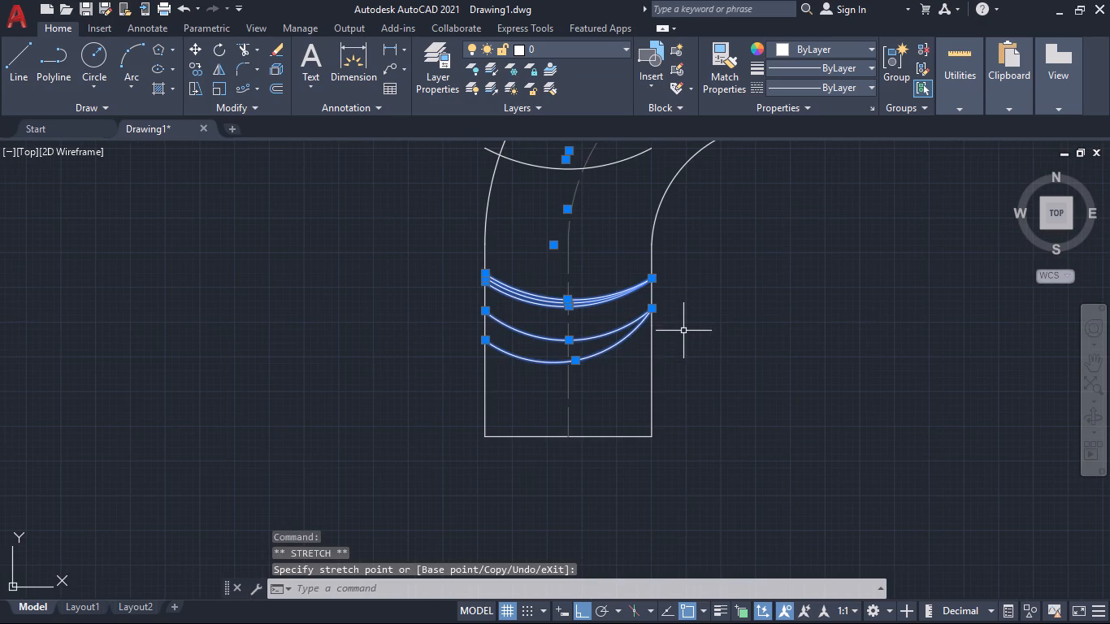
middle_drag(700, 336, 744, 349)
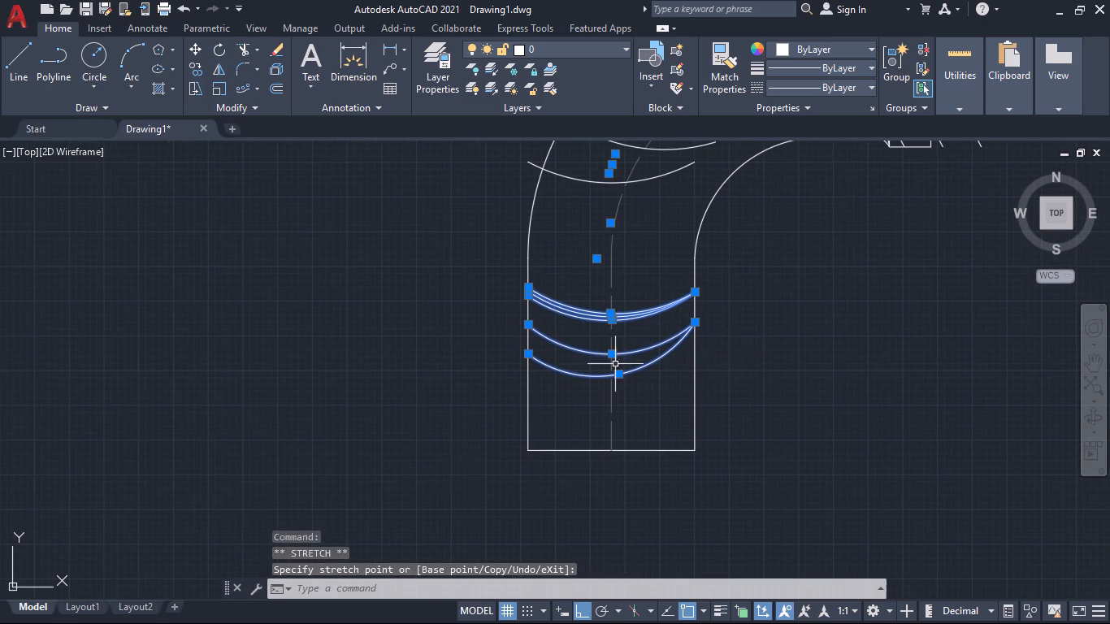
click(527, 354)
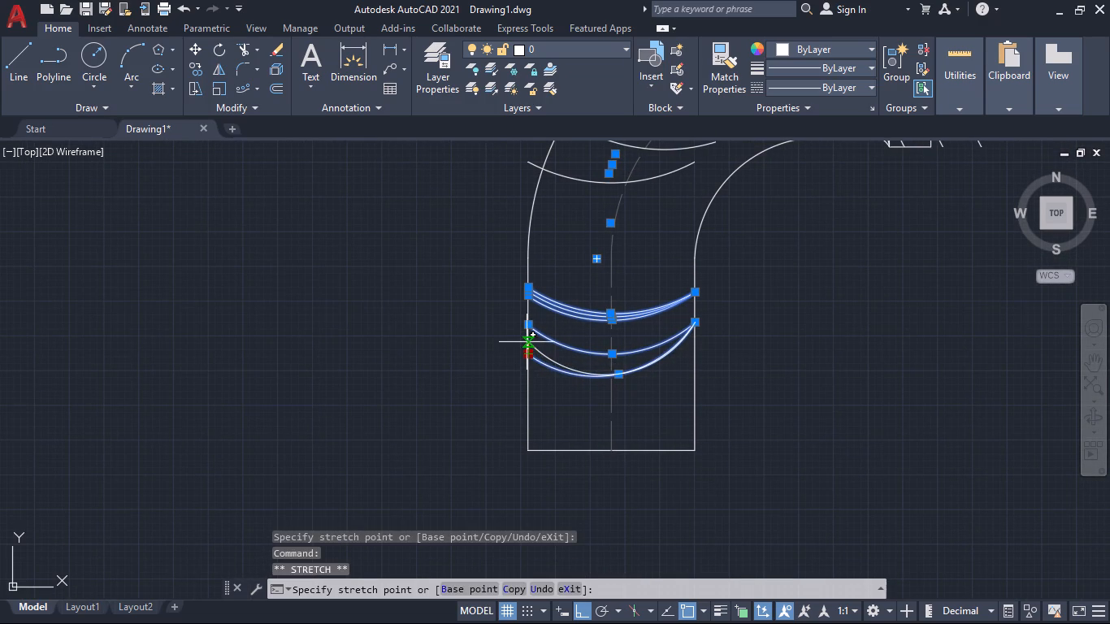
click(527, 347)
scroll(528, 336, up, 2)
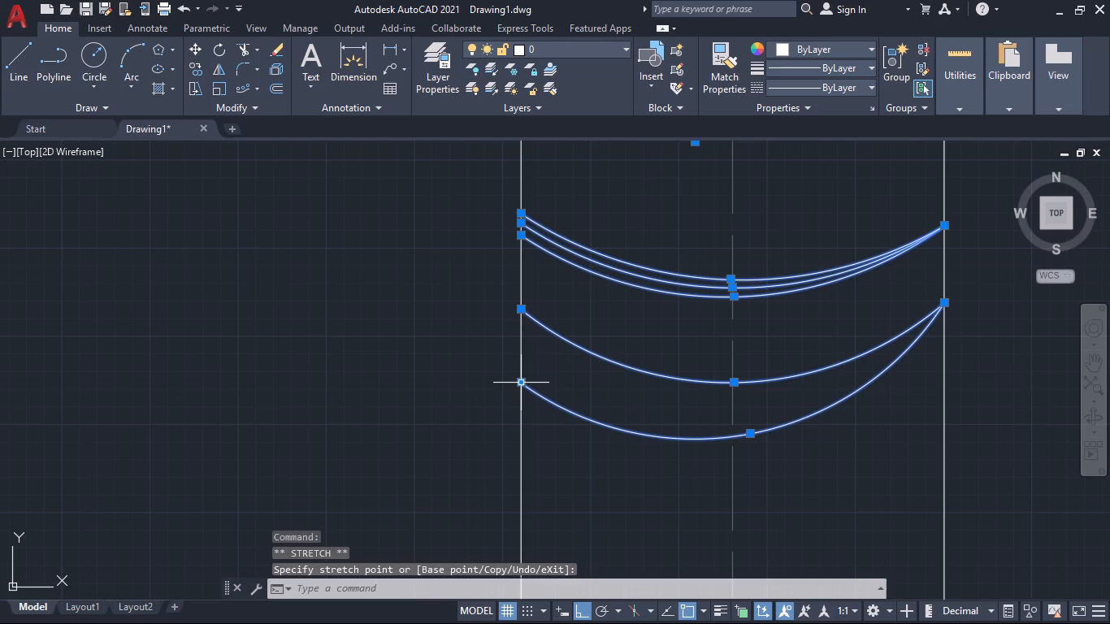
click(522, 385)
click(519, 350)
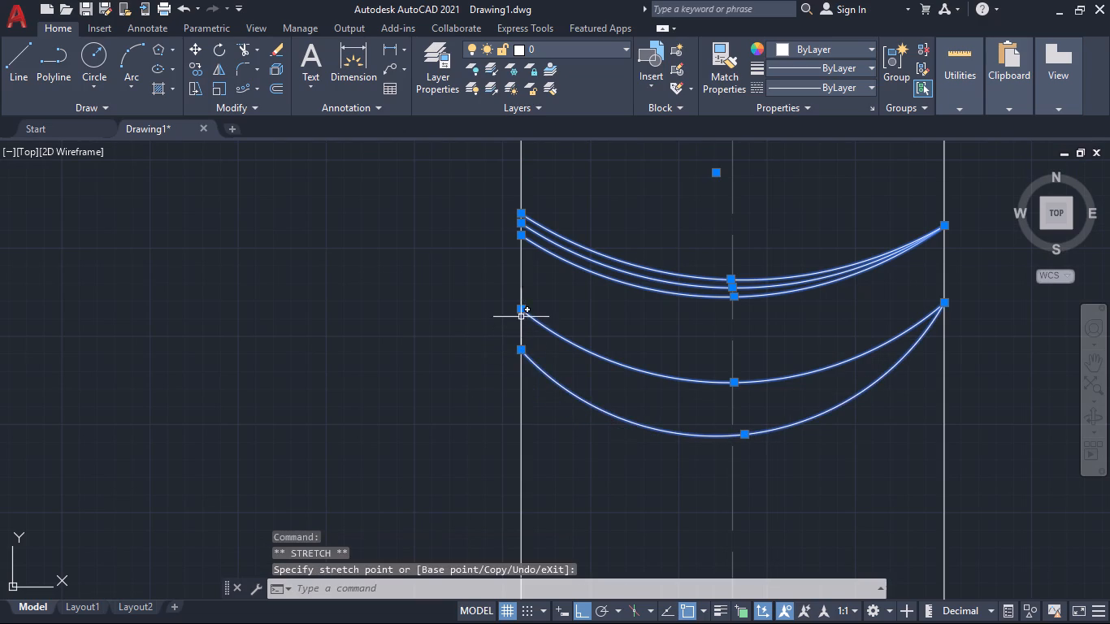
click(736, 383)
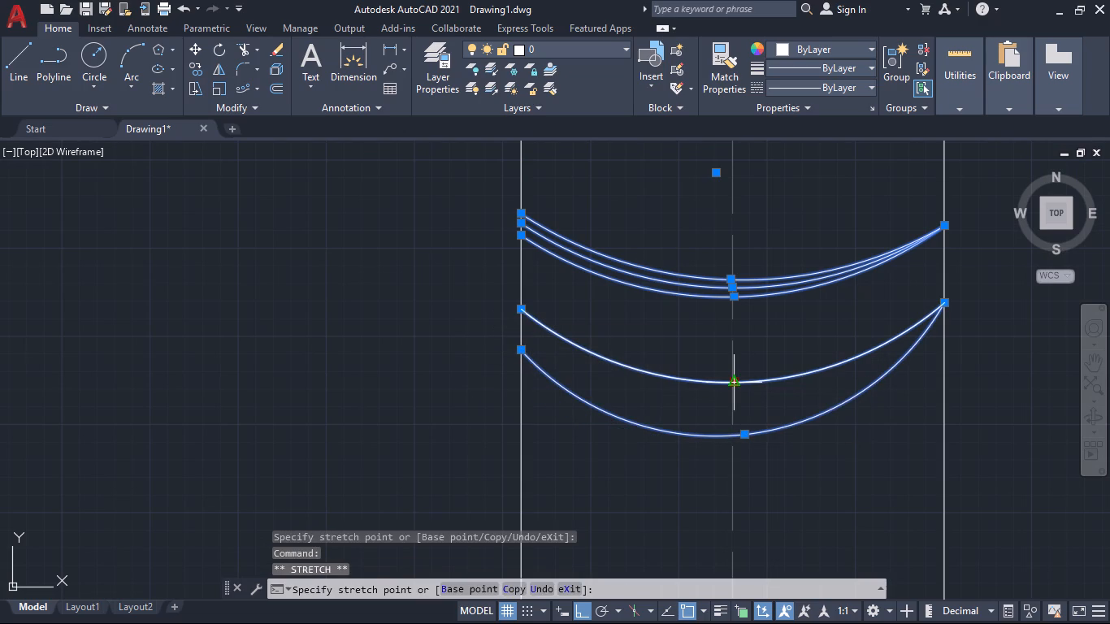
click(732, 392)
Stretch the sixth cross arc down so both ends meet the walls where the bend starts and its midpoint lies on the centerline above the fifth arc.
scroll(789, 380, down, 2)
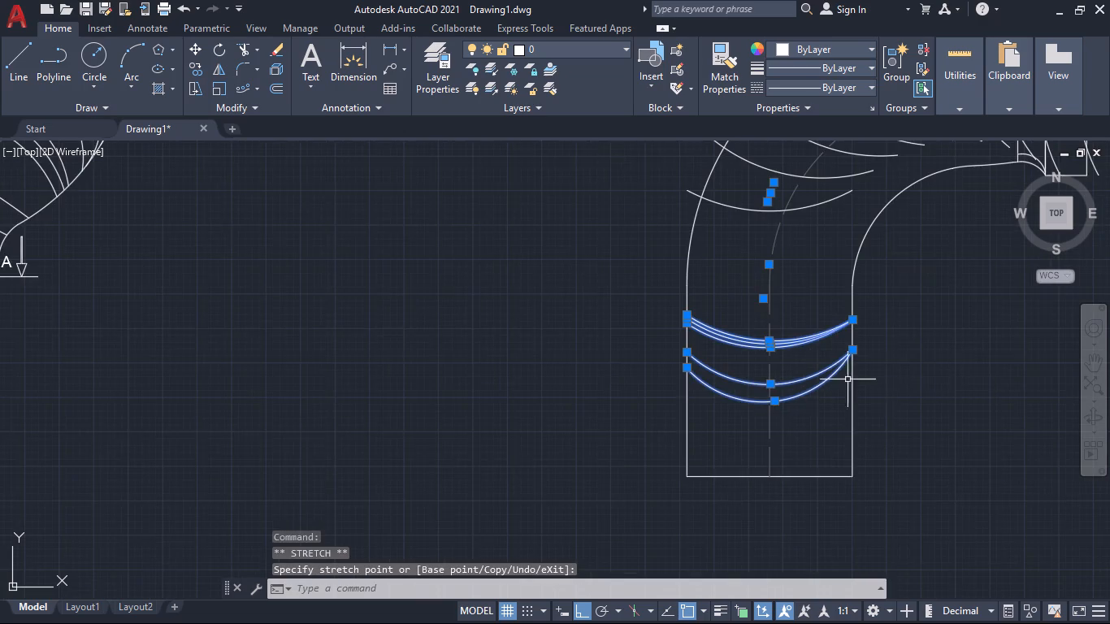
middle_drag(904, 388, 809, 416)
middle_drag(821, 323, 774, 366)
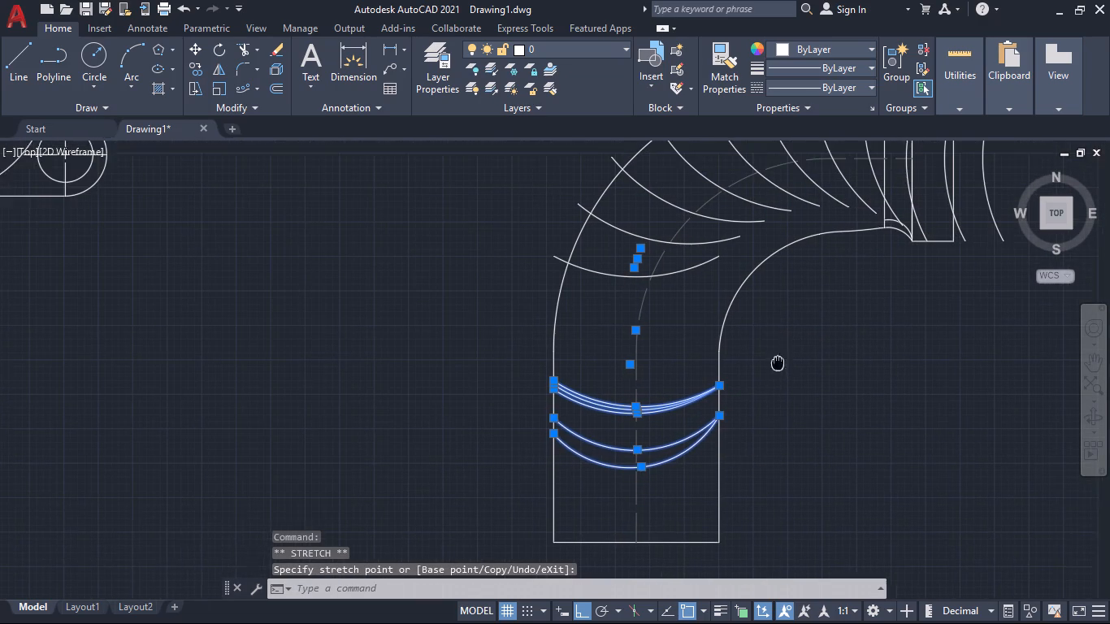
middle_drag(774, 366, 773, 368)
middle_drag(772, 371, 767, 382)
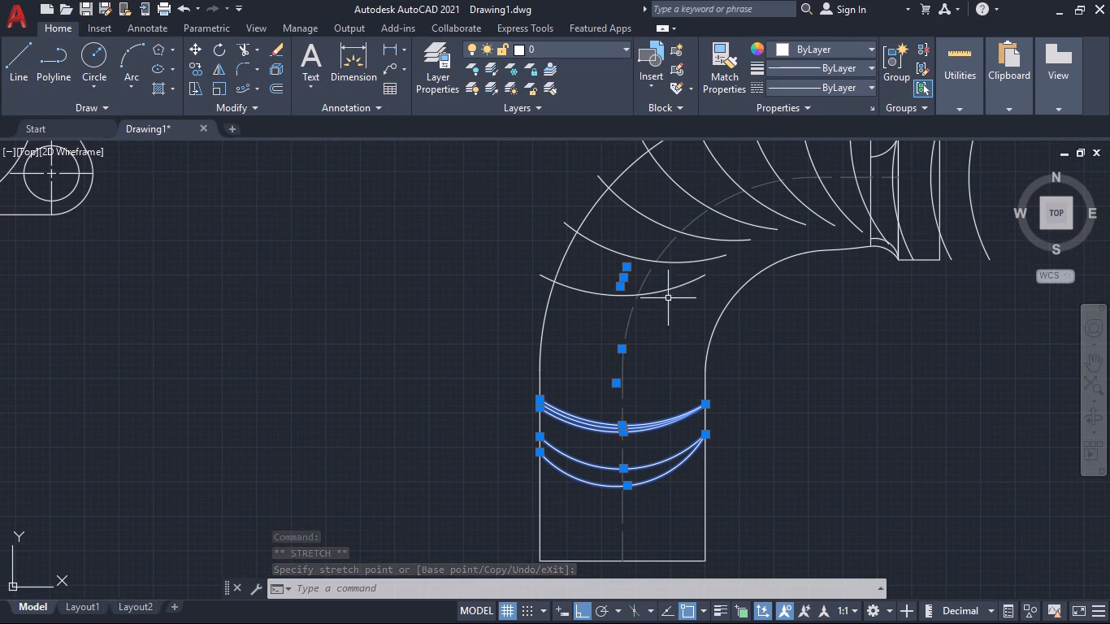
click(665, 290)
click(622, 299)
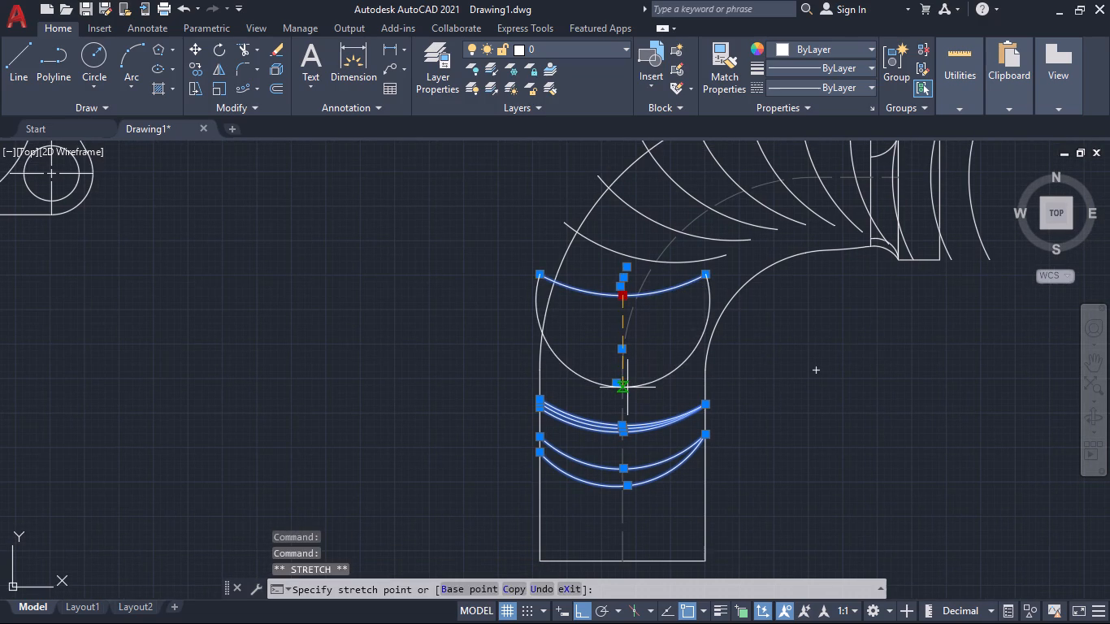
click(622, 389)
click(709, 275)
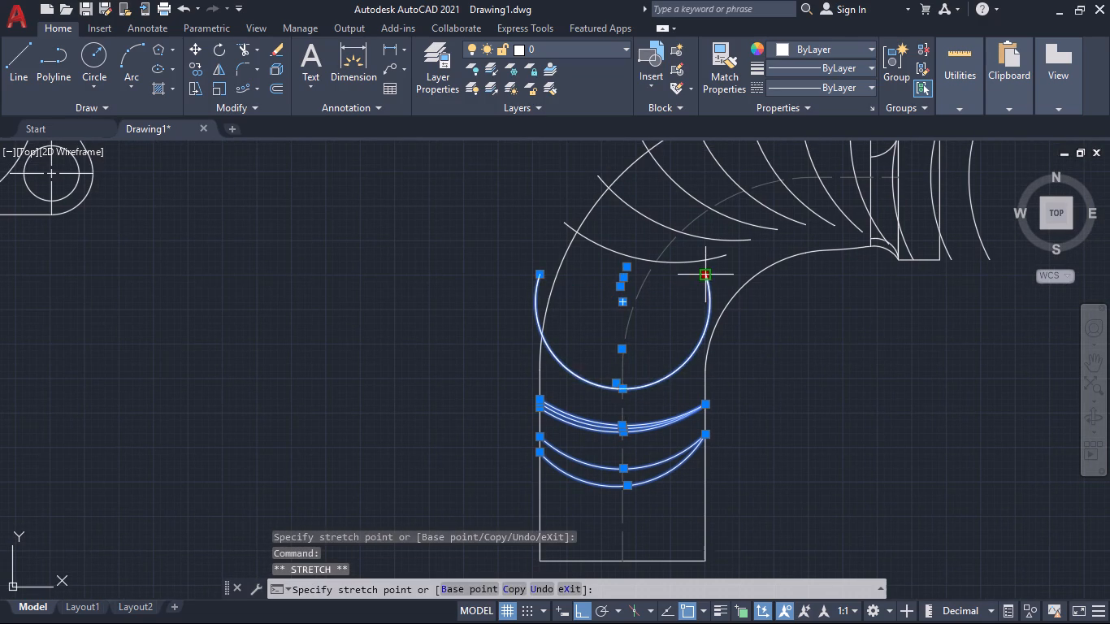
click(704, 371)
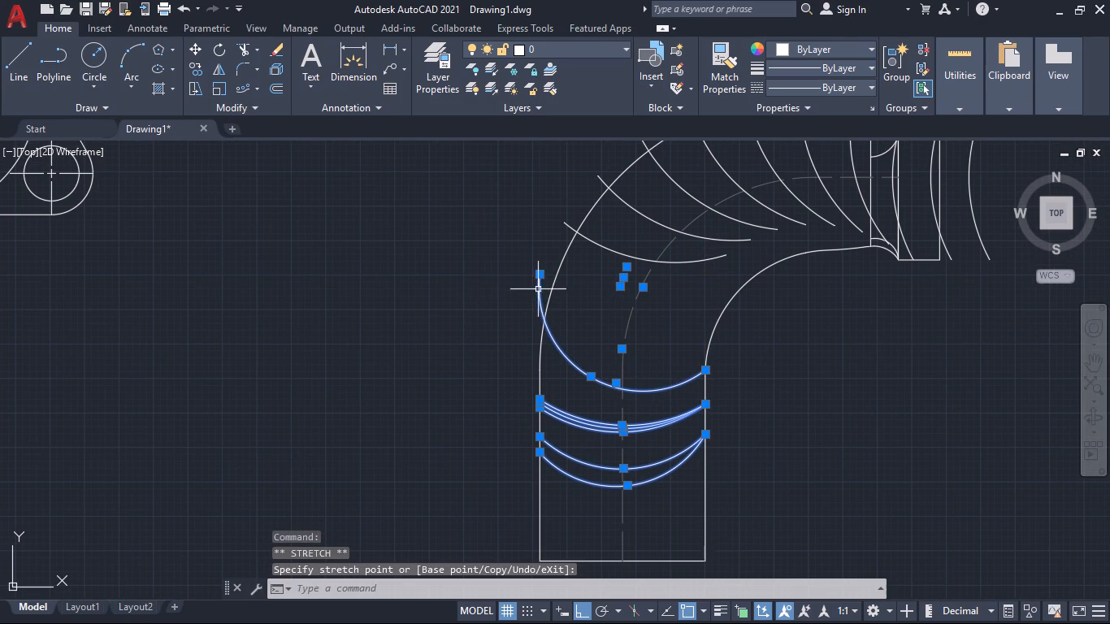
click(541, 275)
click(542, 366)
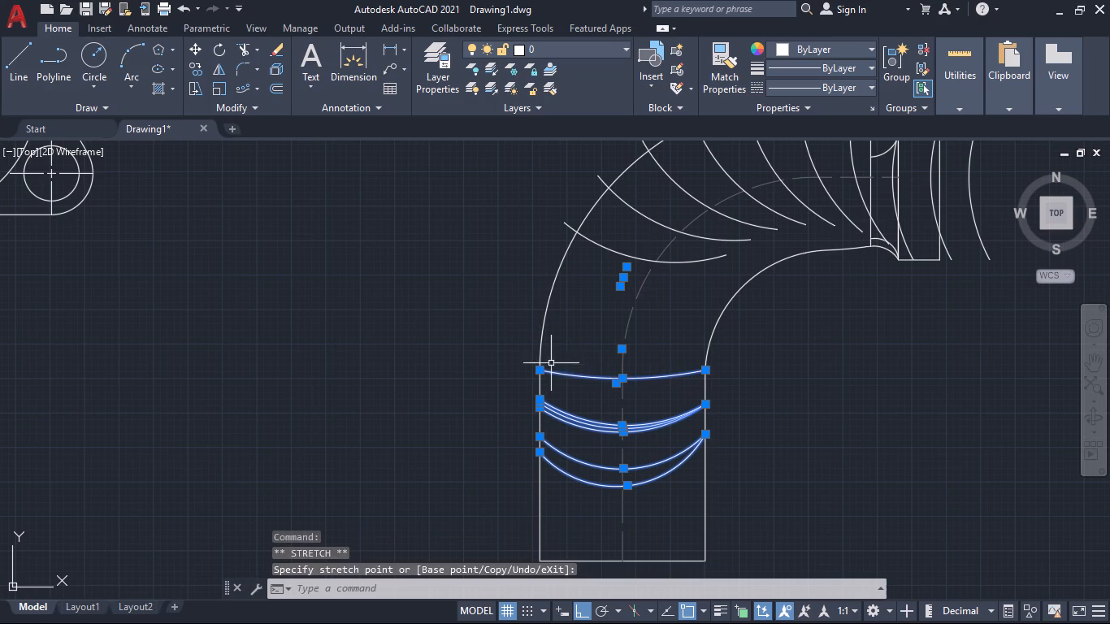
click(625, 380)
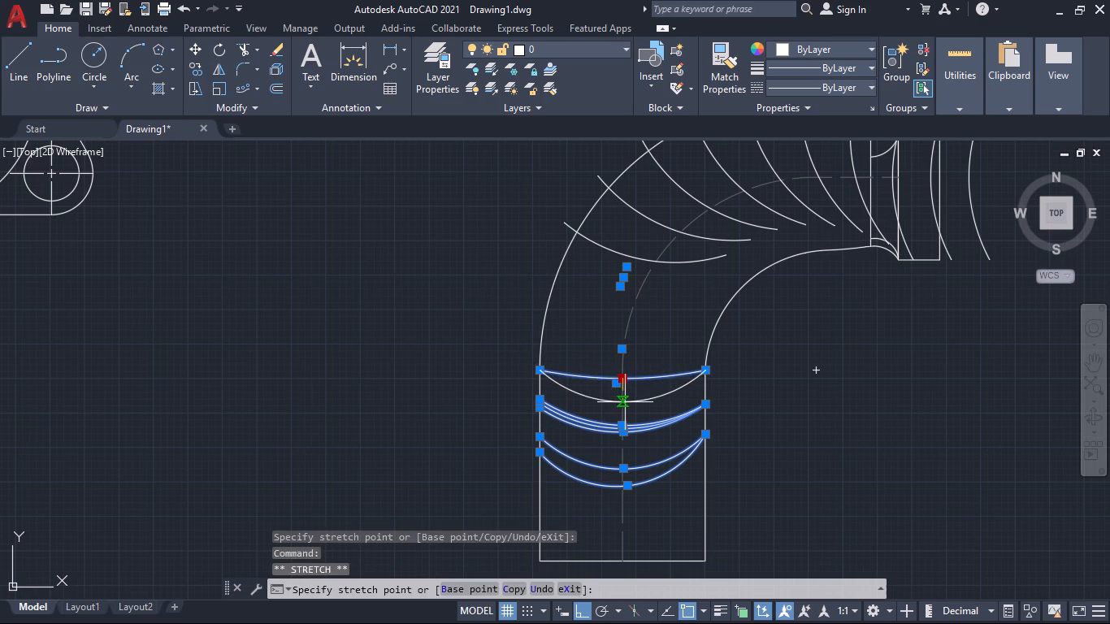
click(625, 402)
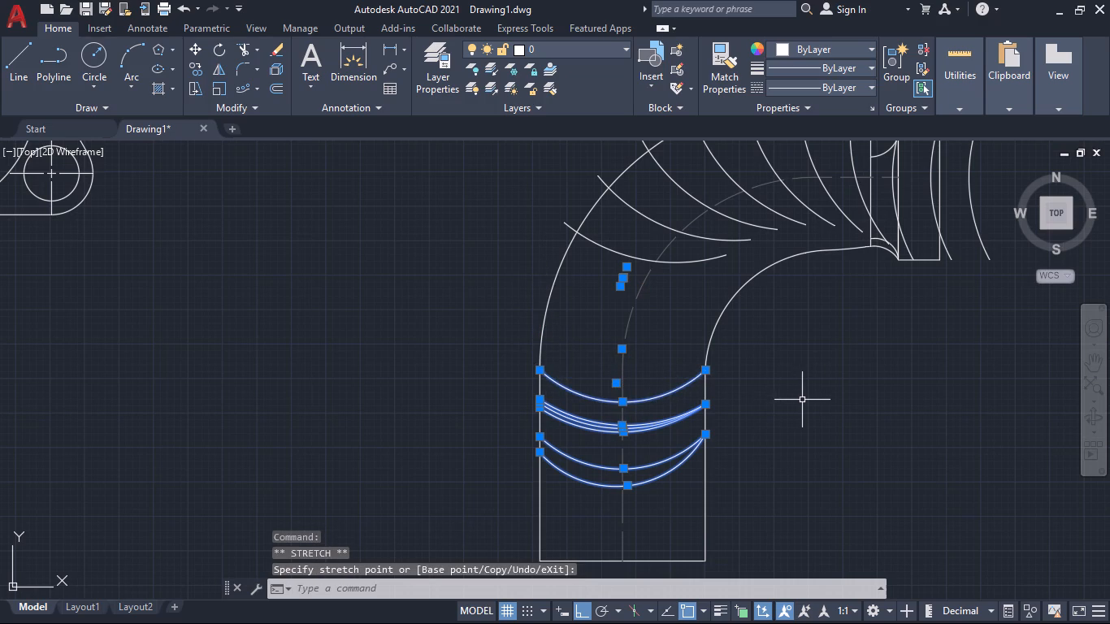
Stretch the seventh cross arc down so both ends meet the pipe walls just above the sixth arc, and lower its midpoint to the centerline's bend endpoint.
click(644, 260)
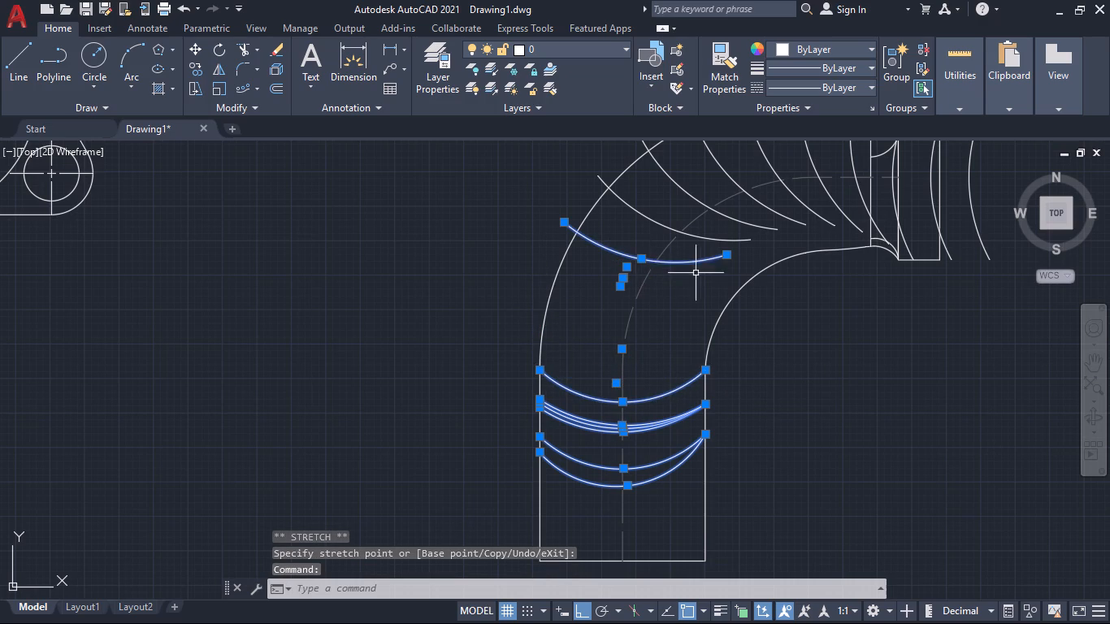
click(638, 258)
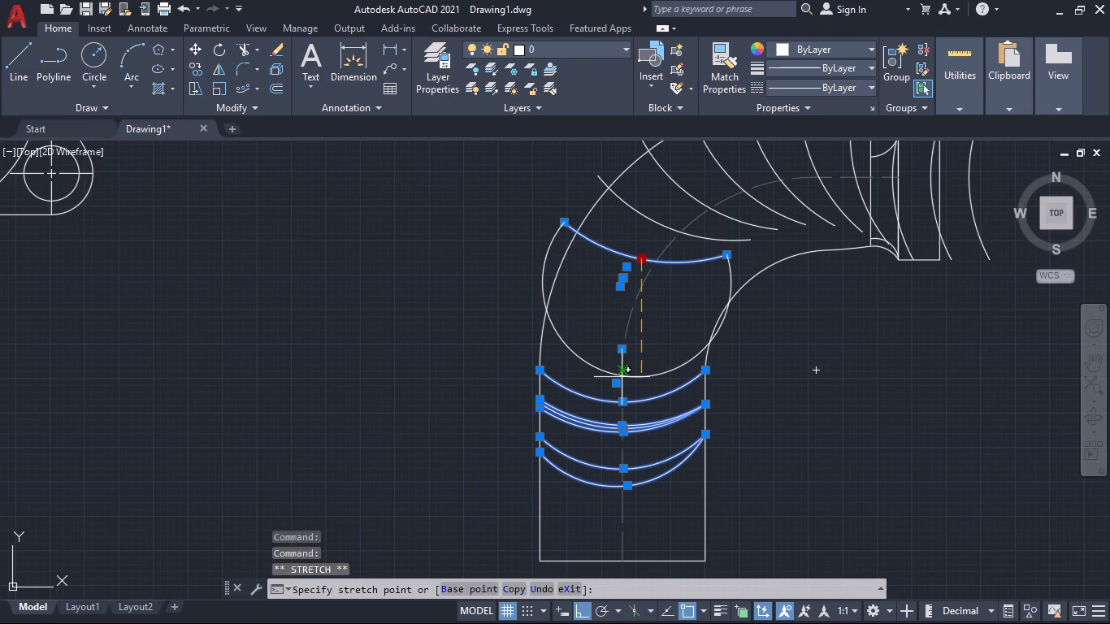
click(622, 377)
click(728, 245)
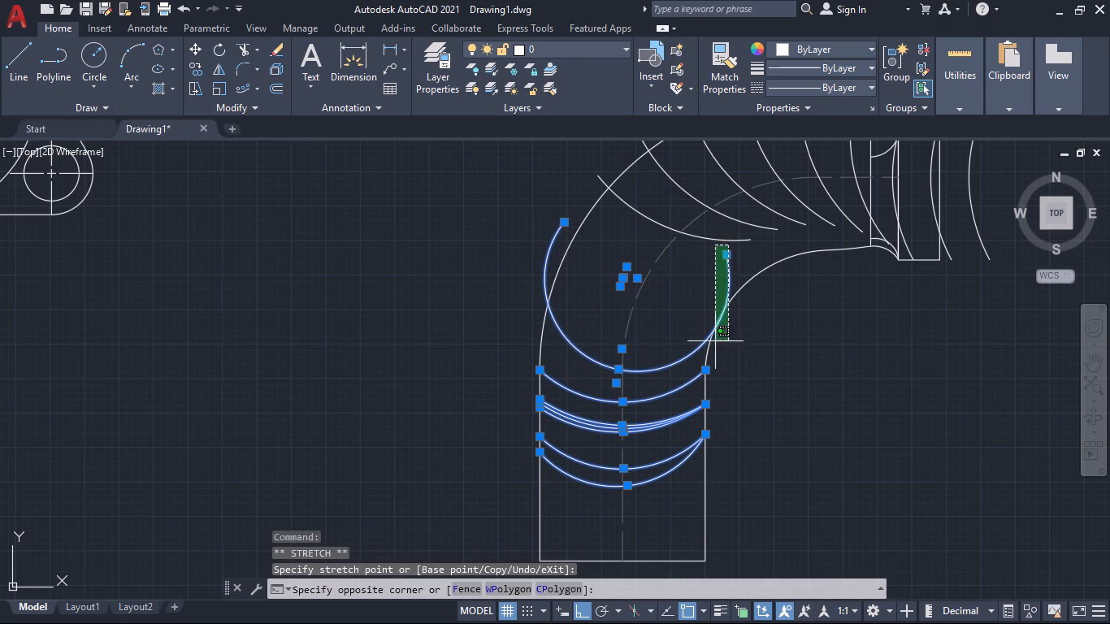
click(700, 286)
click(731, 246)
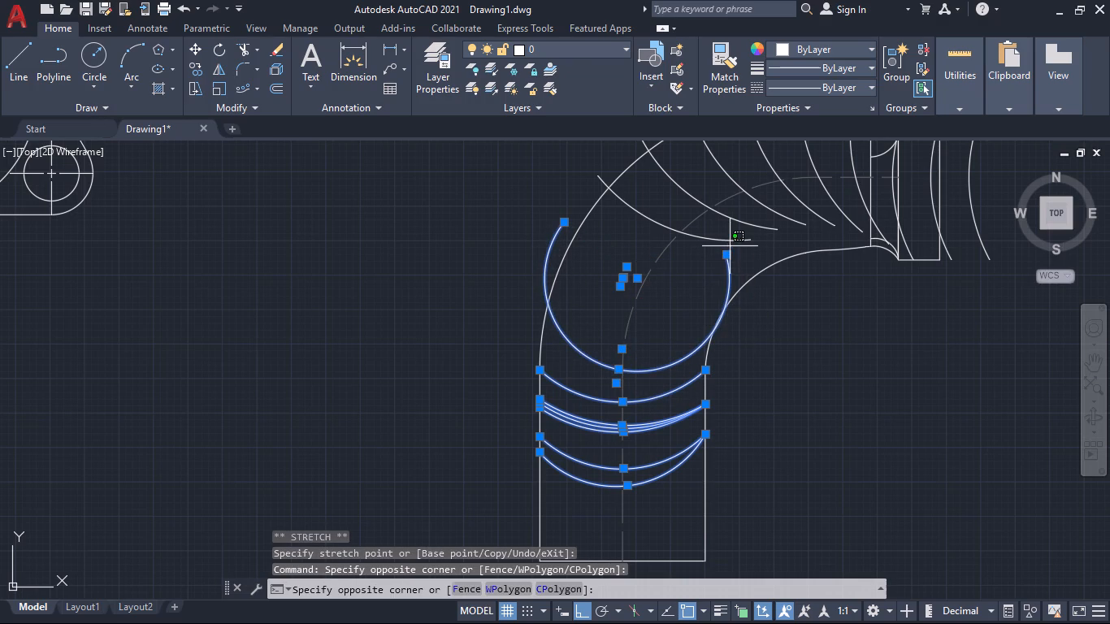
click(743, 264)
click(728, 254)
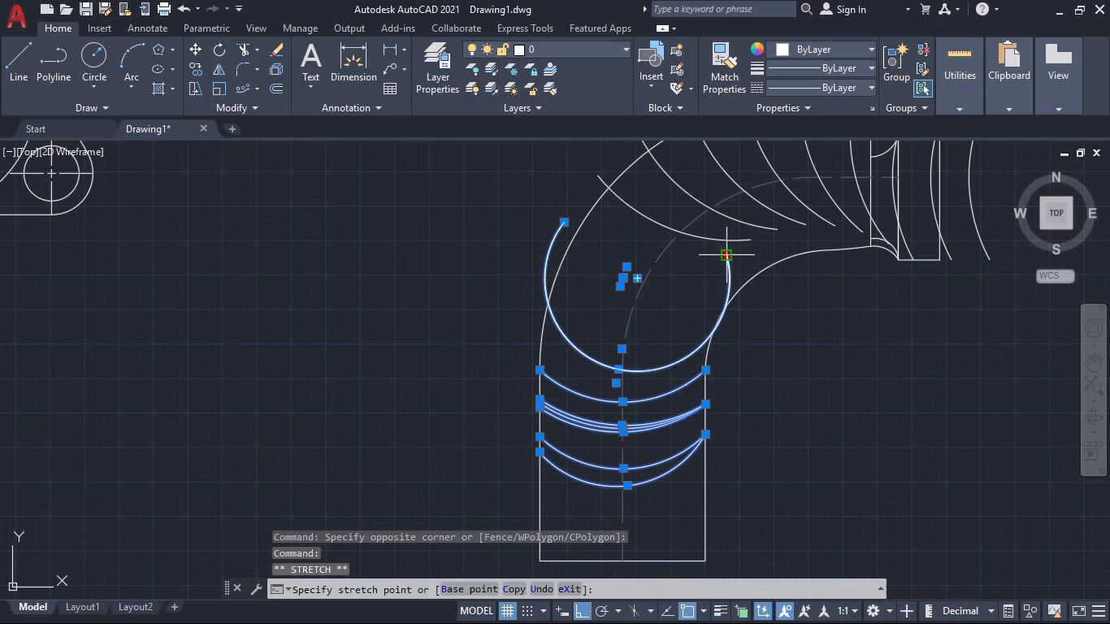
click(710, 336)
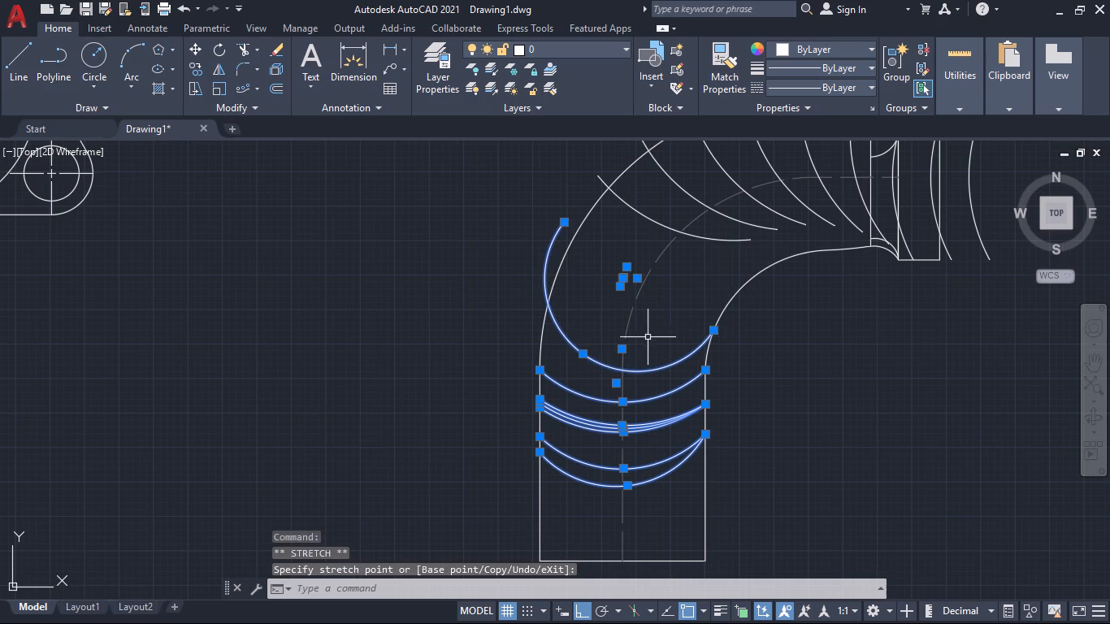
click(563, 223)
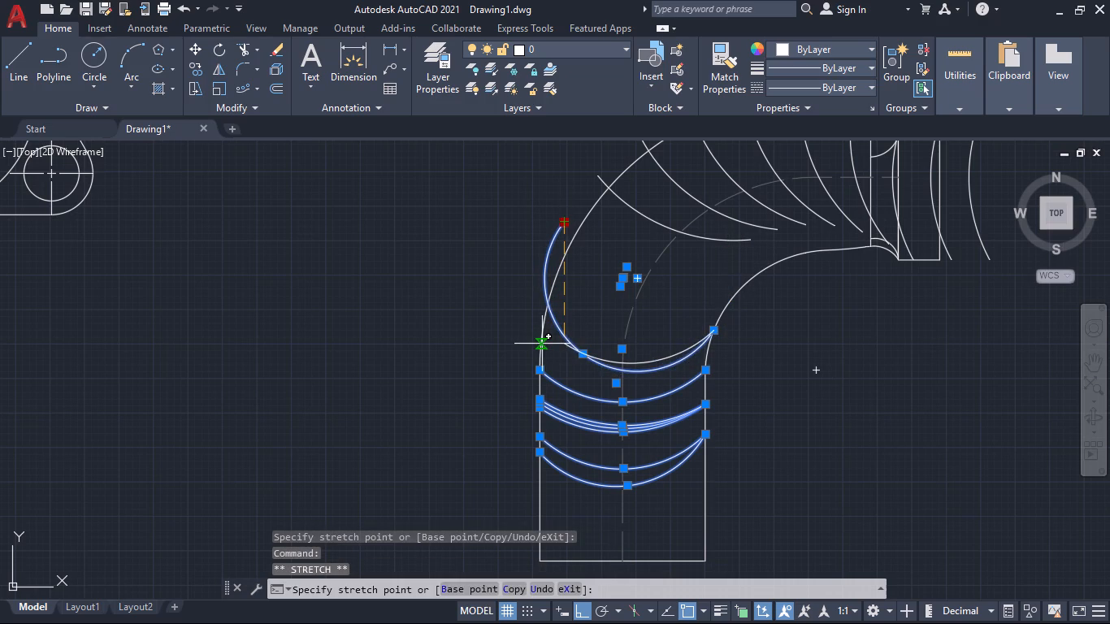
click(542, 344)
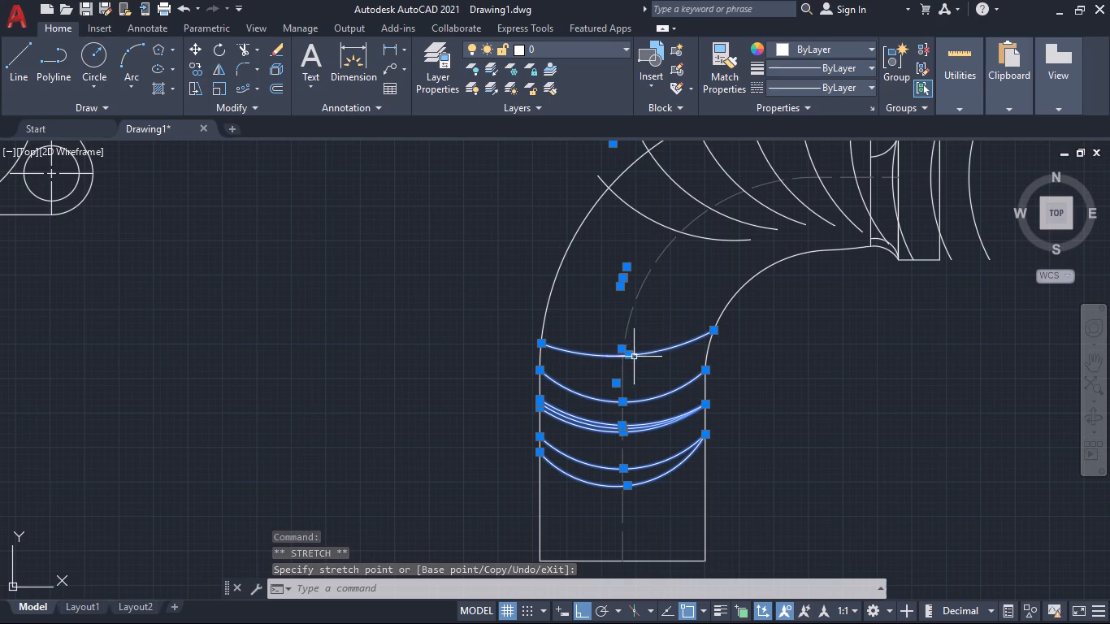
click(631, 357)
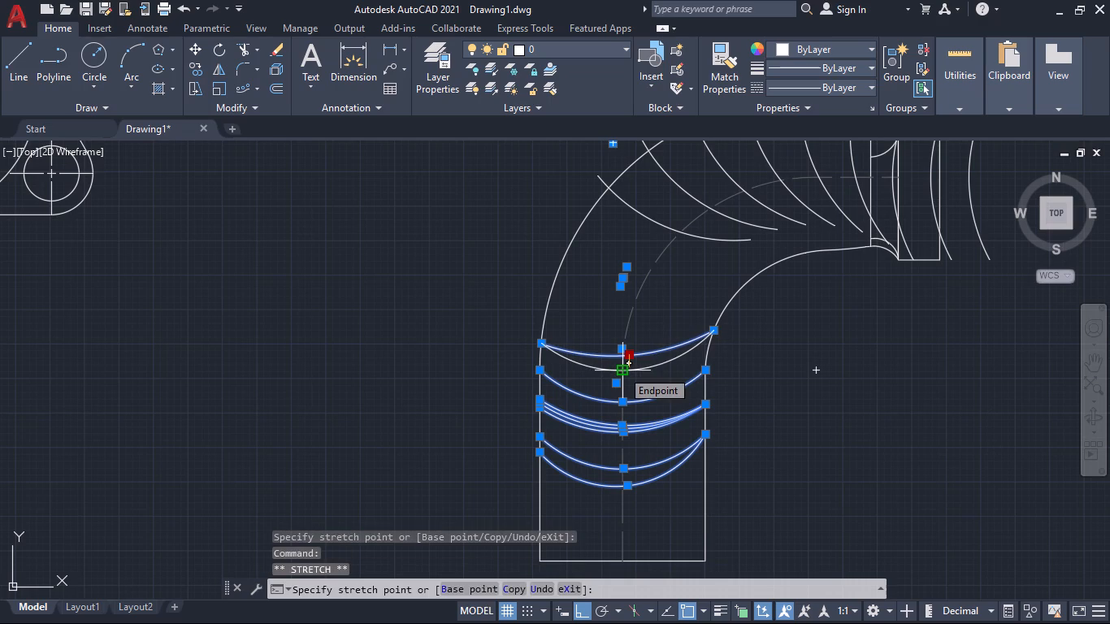
click(622, 370)
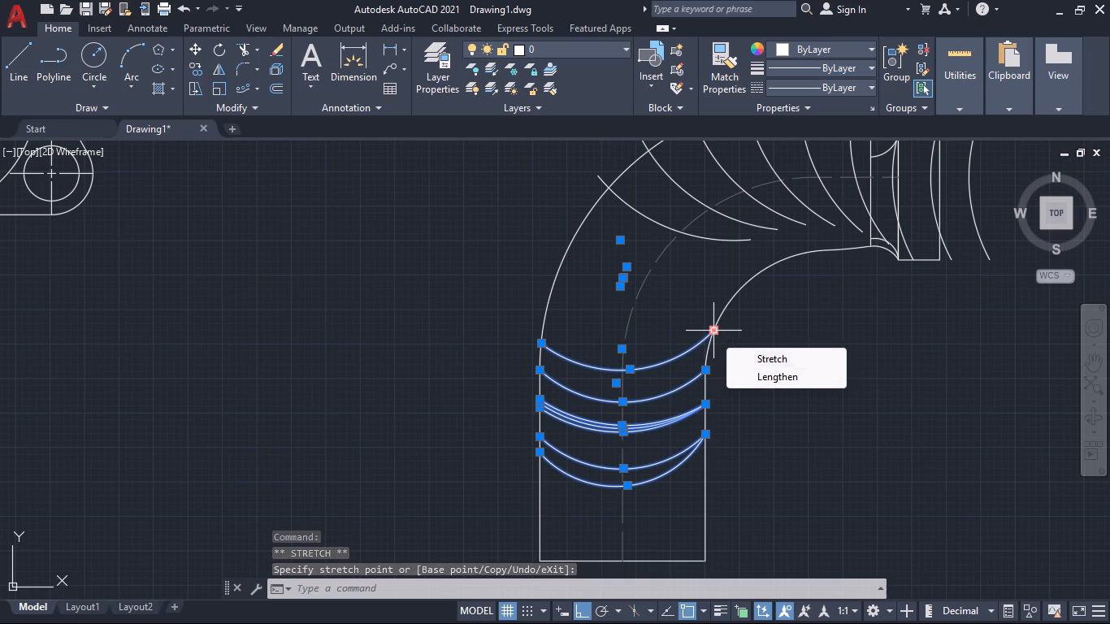
Stretch the eighth cross arc down above the seventh, with its midpoint at the centerline and its ends on the outer and inner pipe walls.
click(649, 220)
click(670, 229)
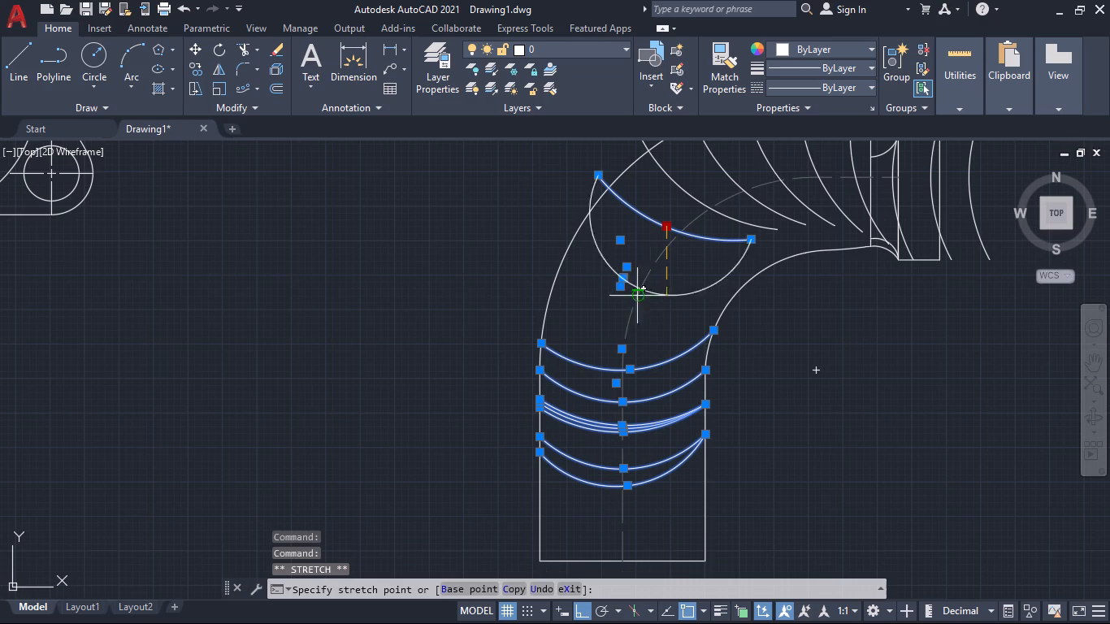
click(624, 340)
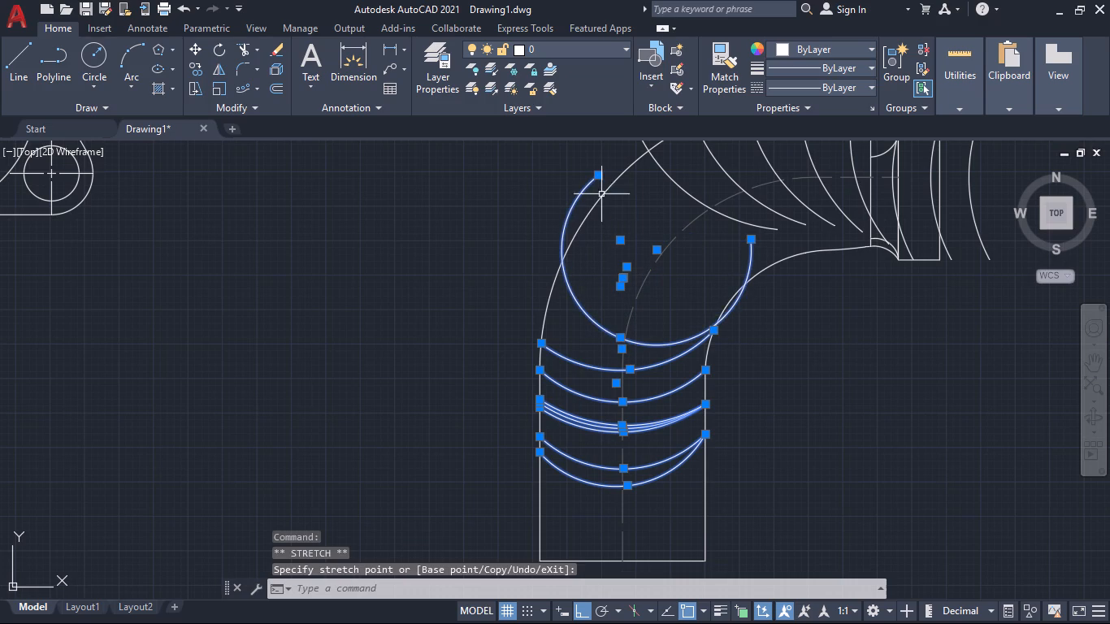
click(600, 173)
click(544, 318)
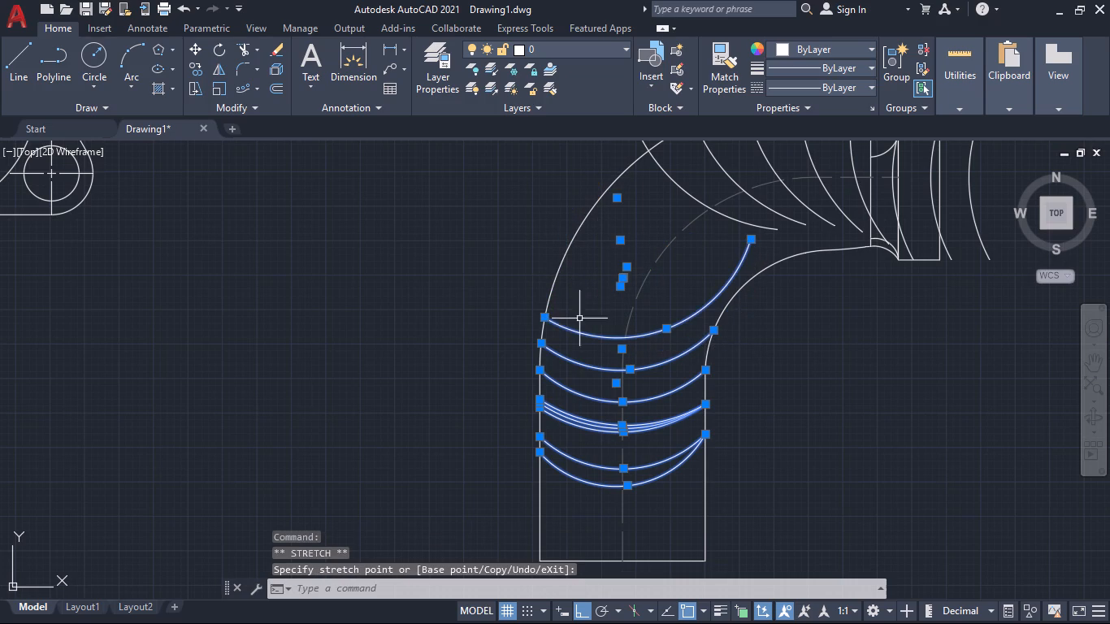
click(753, 242)
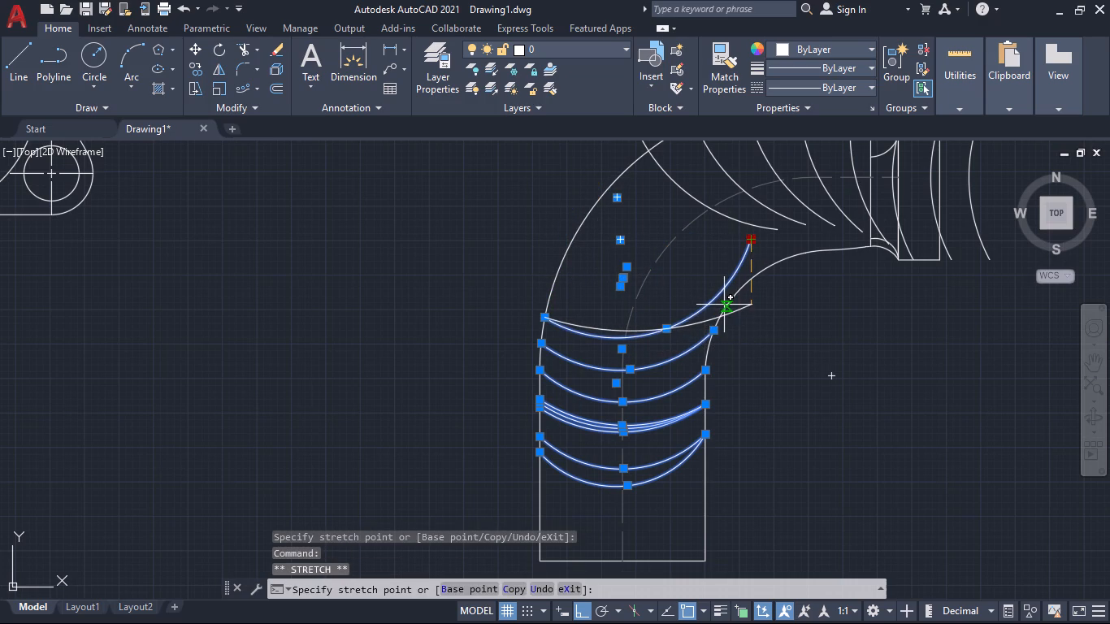
click(728, 300)
click(637, 339)
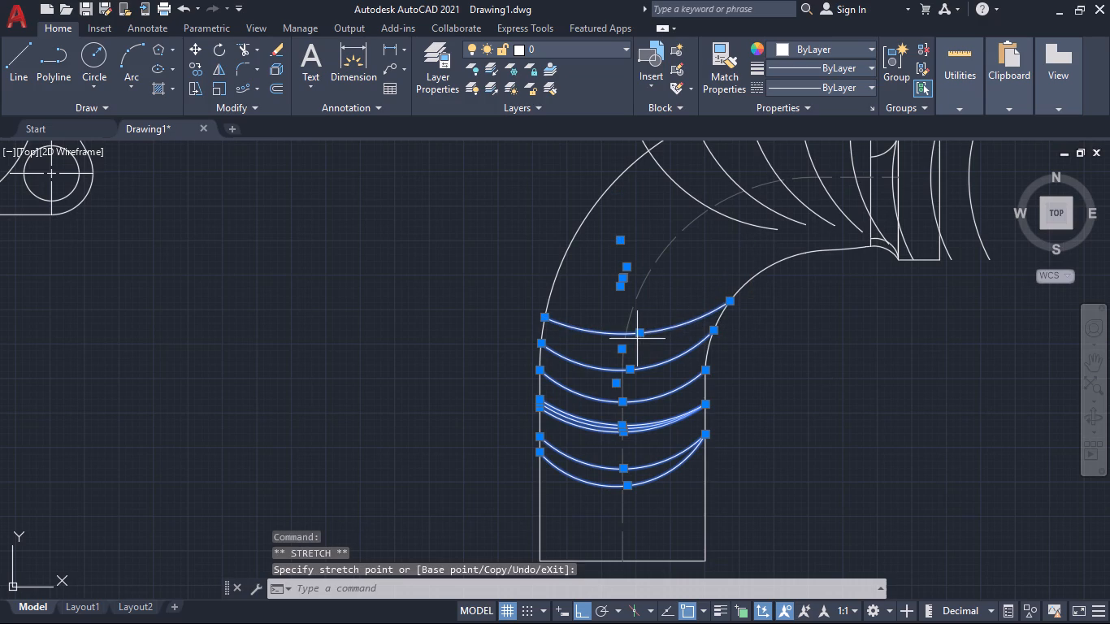
click(647, 347)
click(642, 334)
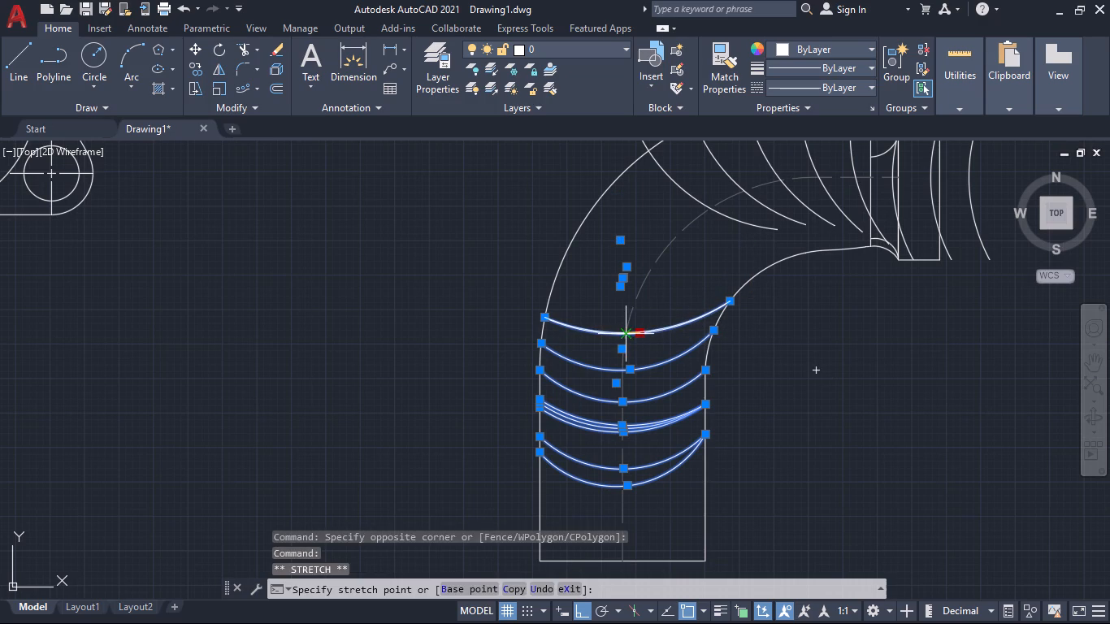
click(621, 340)
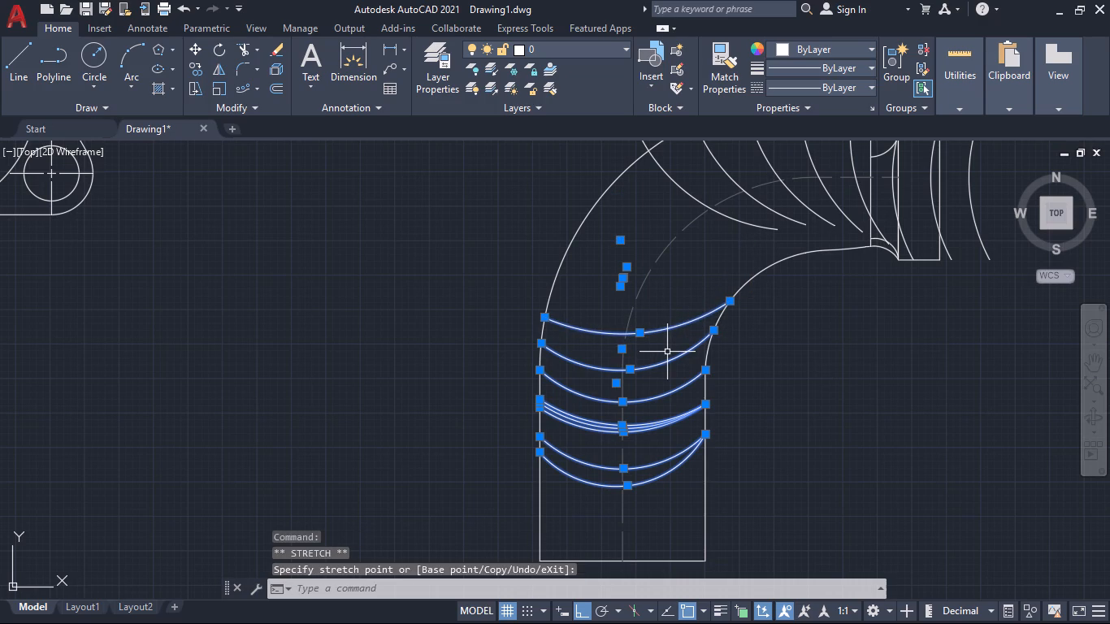
click(549, 314)
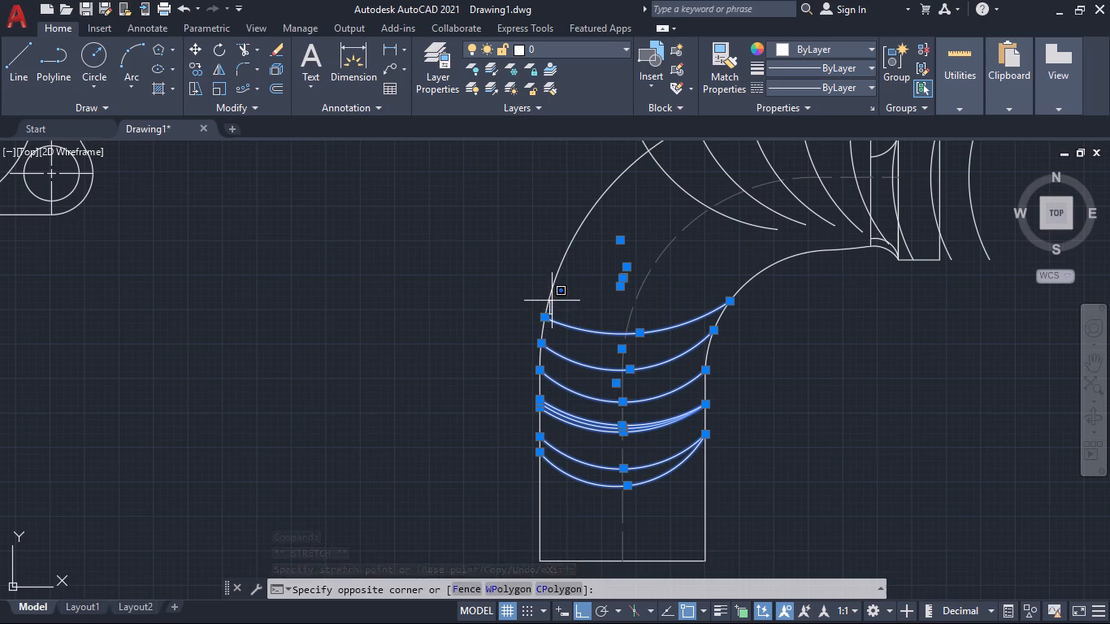
click(568, 308)
click(548, 318)
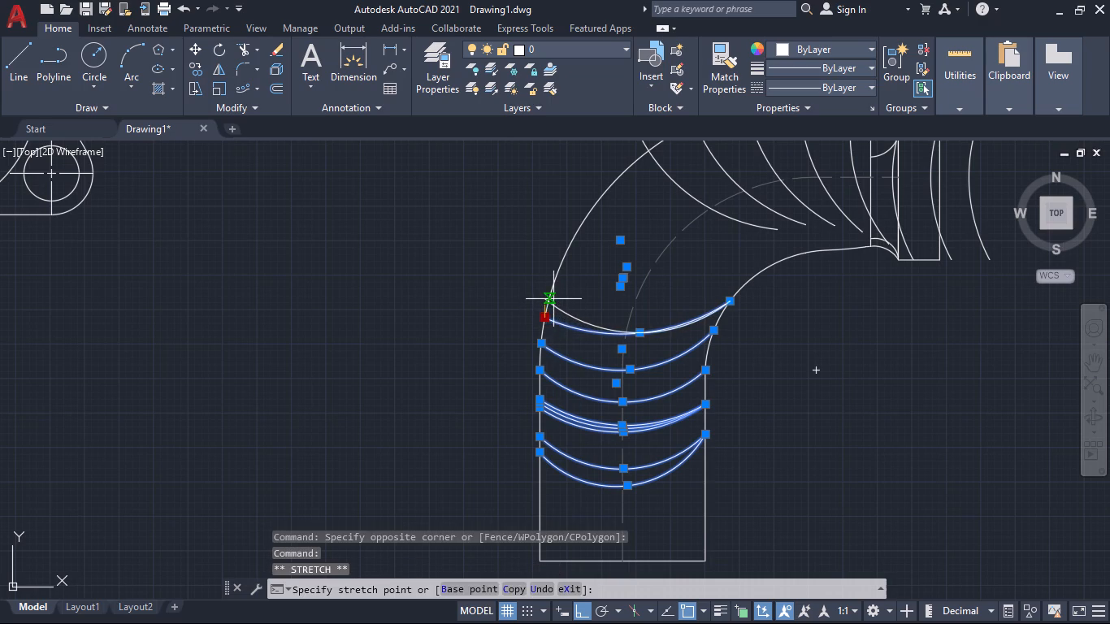
click(557, 298)
Raise the seventh cross arc's outer-wall endpoint slightly along the pipe wall.
scroll(555, 298, up, 1)
middle_drag(709, 310, 634, 312)
scroll(709, 301, down, 2)
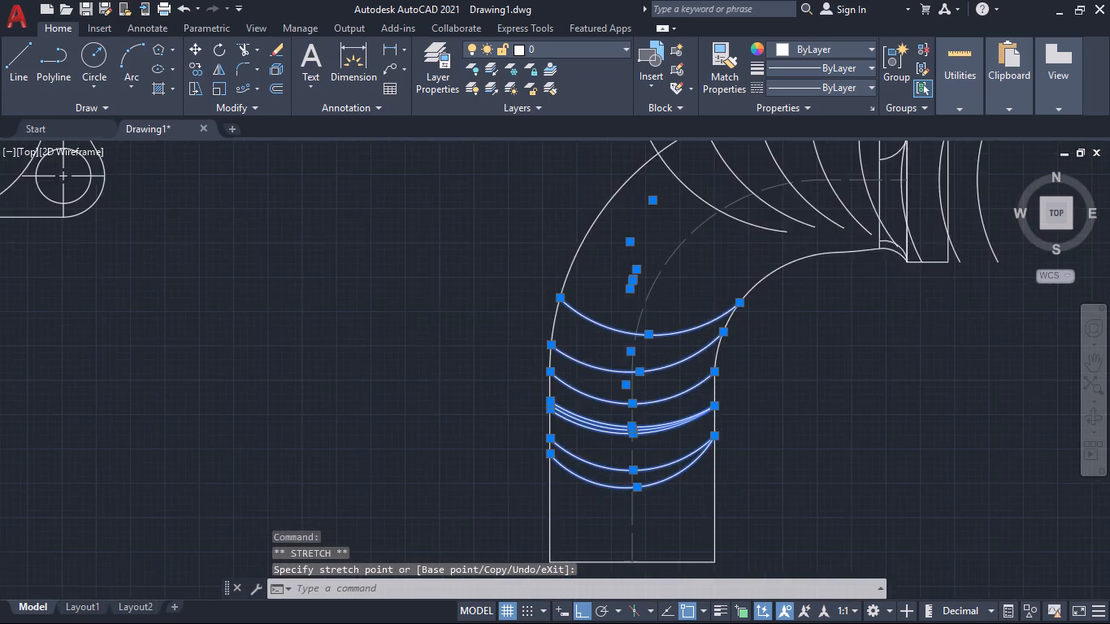
scroll(640, 344, up, 3)
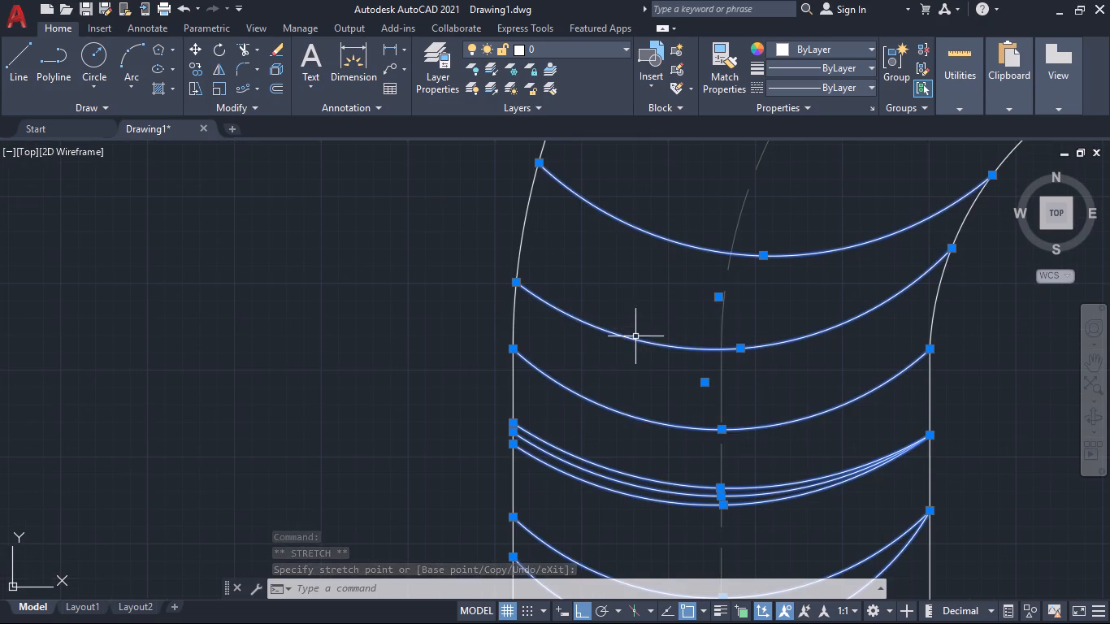
click(518, 284)
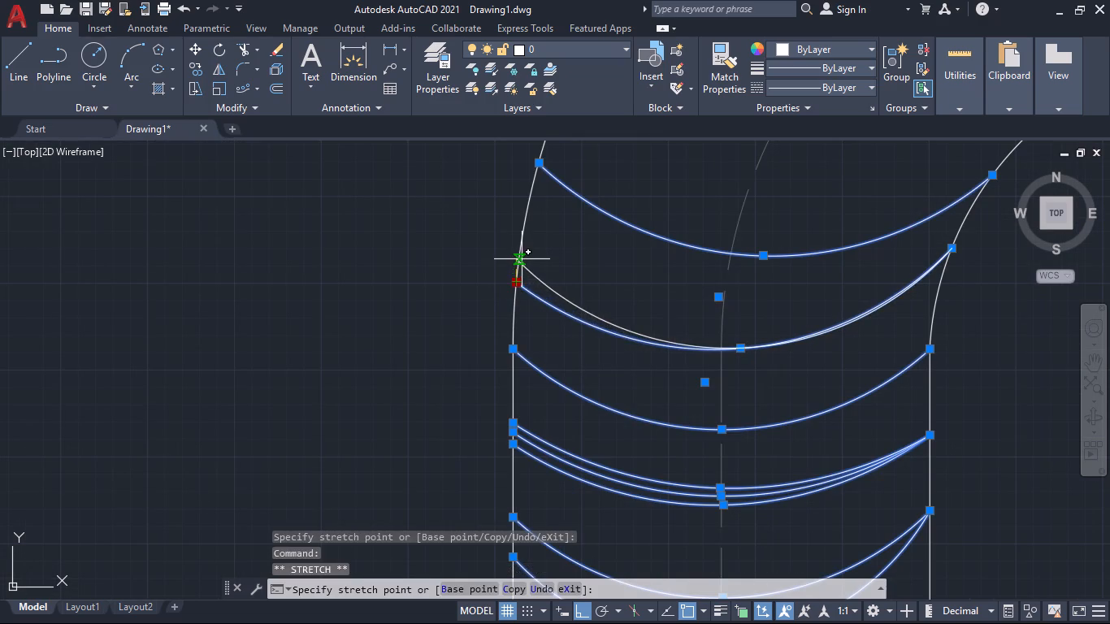
click(522, 256)
Stretch the ninth cross arc down so both ends meet the pipe walls above the eighth arc and its midpoint sits near the centerline.
scroll(611, 290, down, 2)
middle_drag(622, 285, 565, 344)
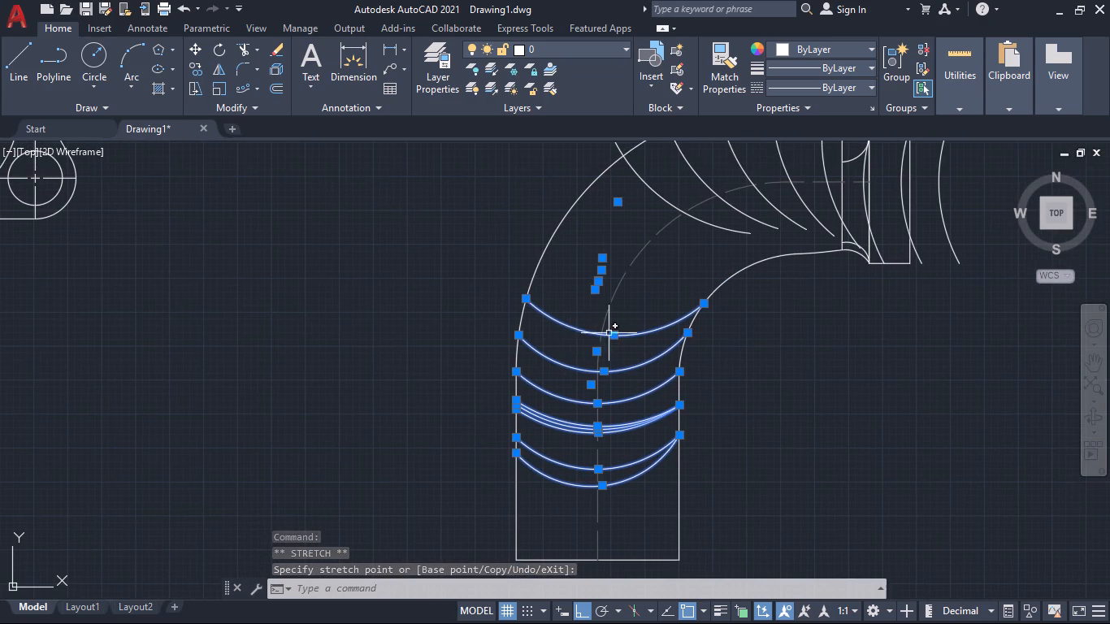
middle_drag(662, 284, 650, 331)
click(661, 251)
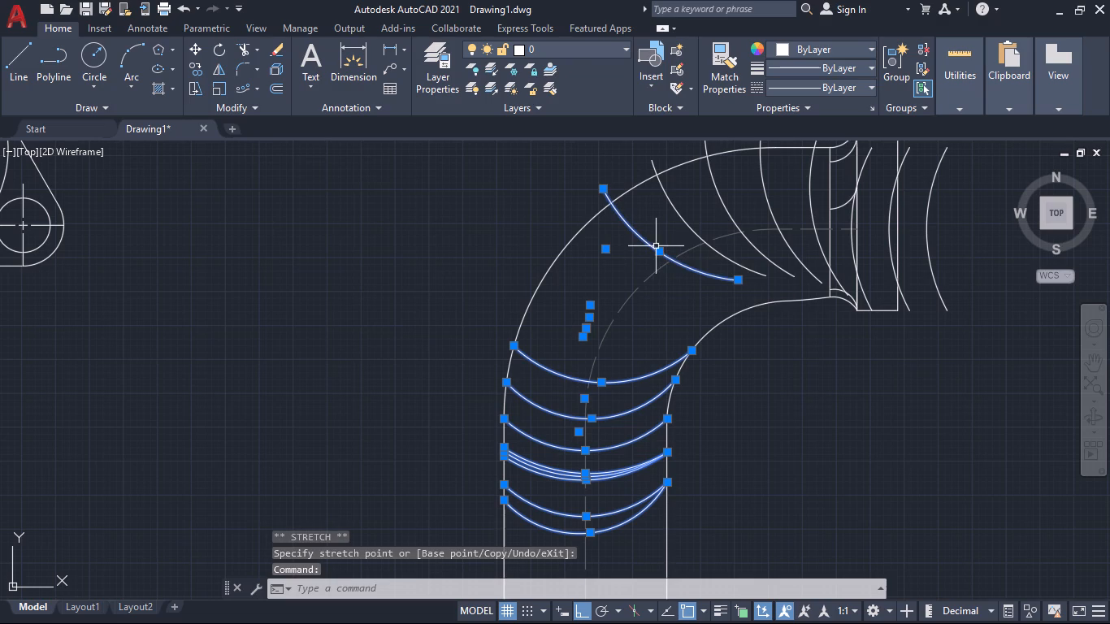
click(660, 251)
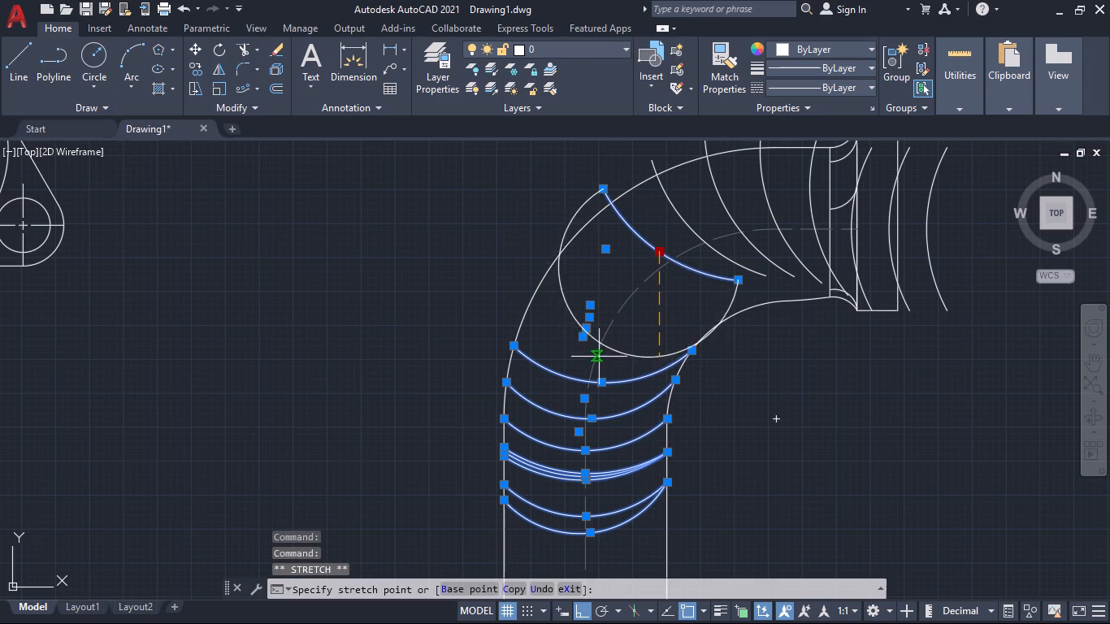
click(599, 357)
click(605, 190)
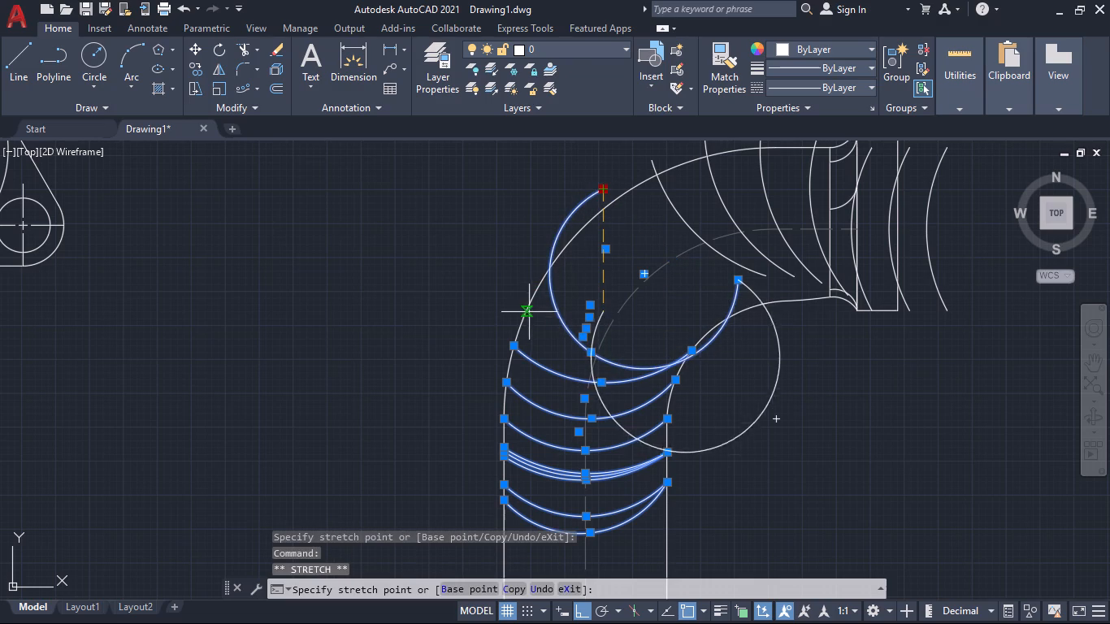
click(524, 325)
click(741, 279)
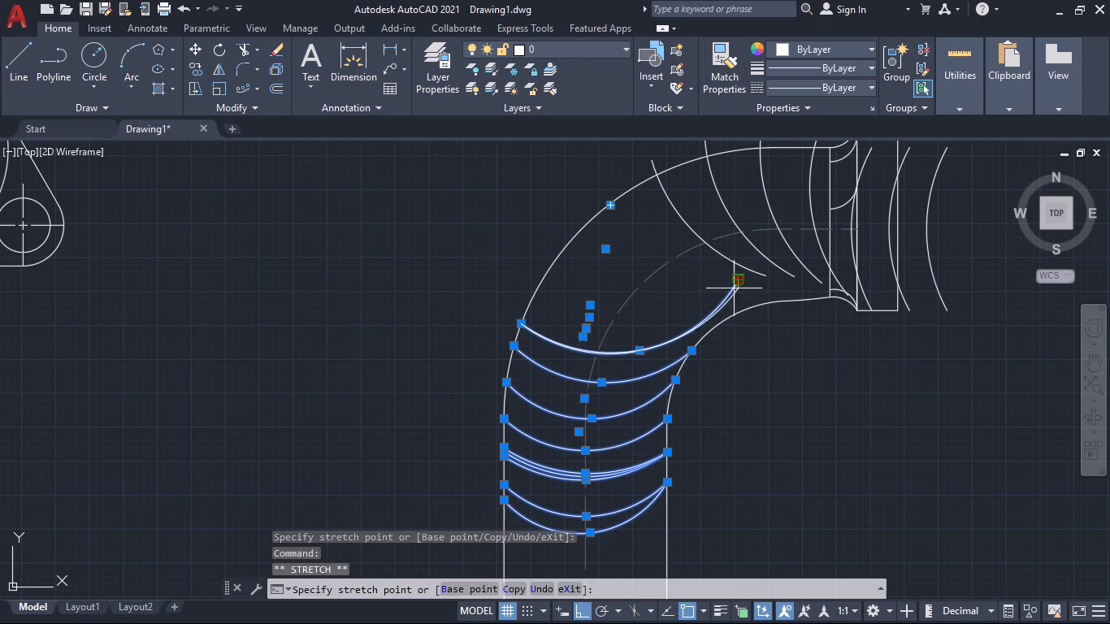
click(702, 333)
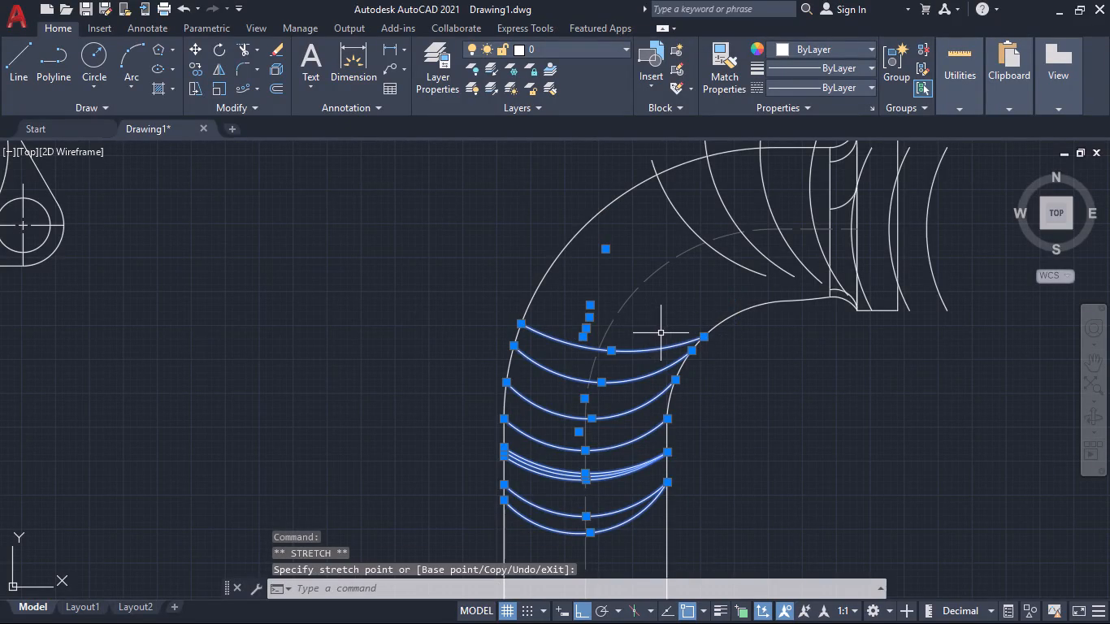
click(518, 323)
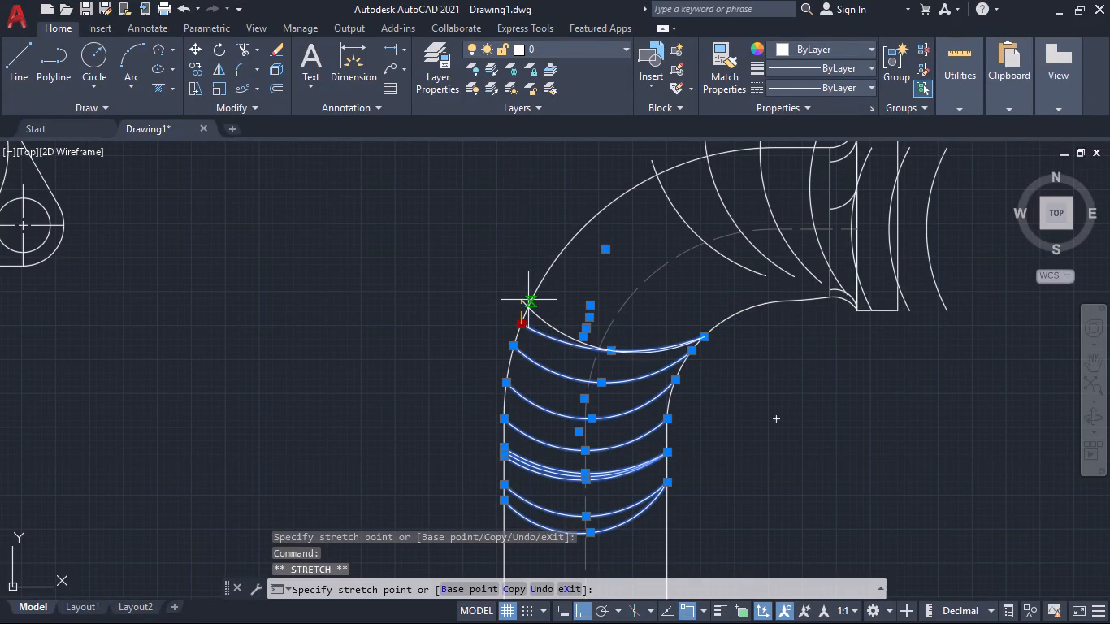
click(537, 302)
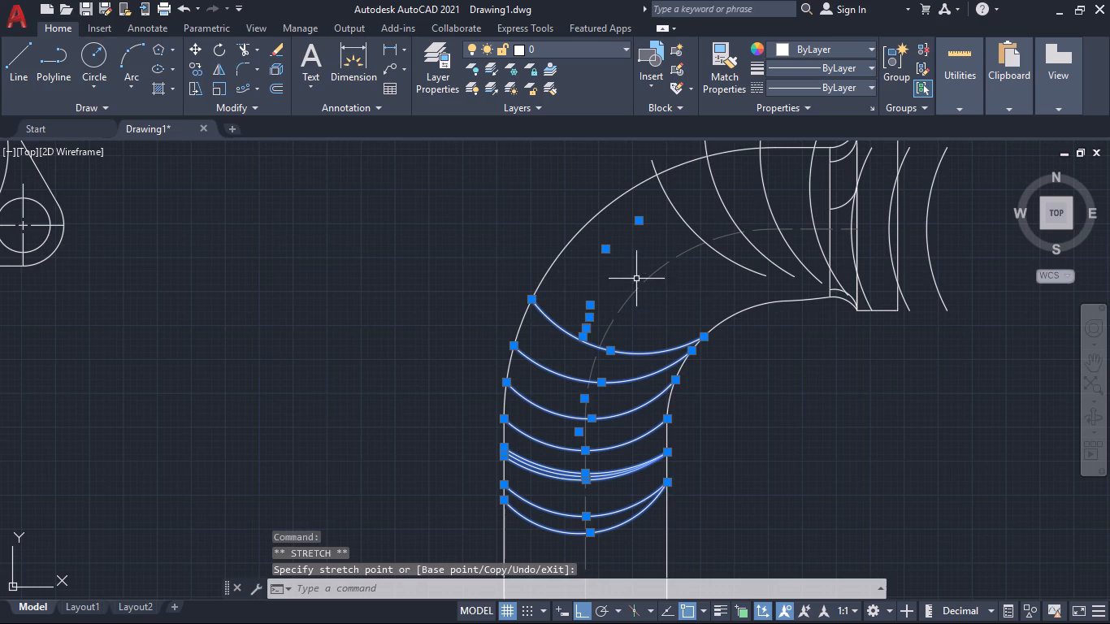
Stretch the tenth cross arc down so both ends meet the pipe walls just above the ninth arc and it bows through the centerline.
middle_drag(635, 278, 571, 299)
click(626, 246)
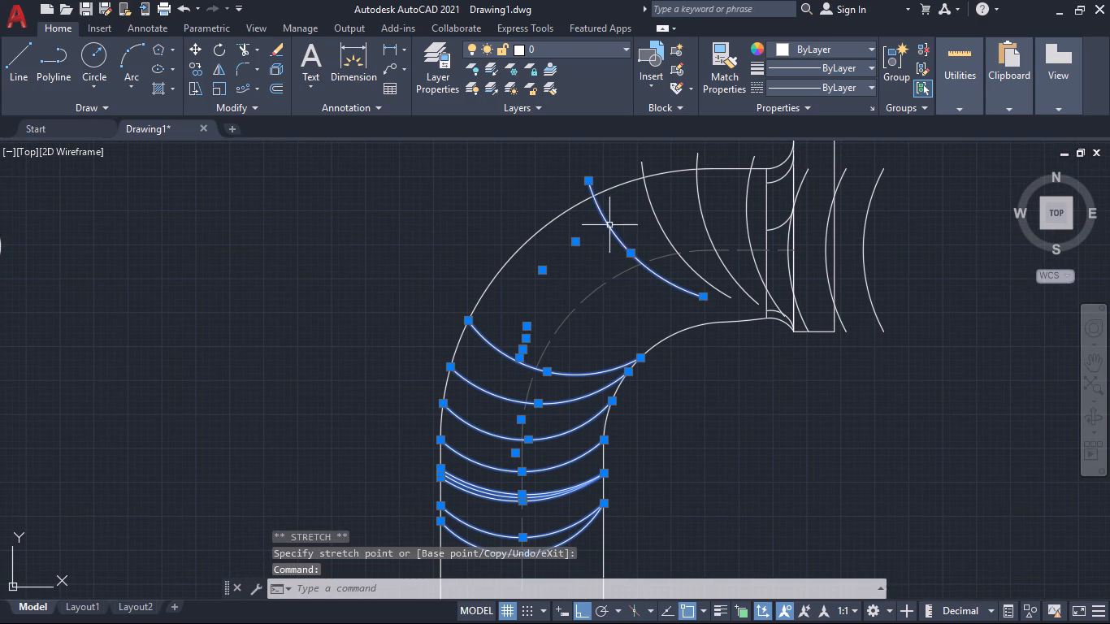
click(631, 260)
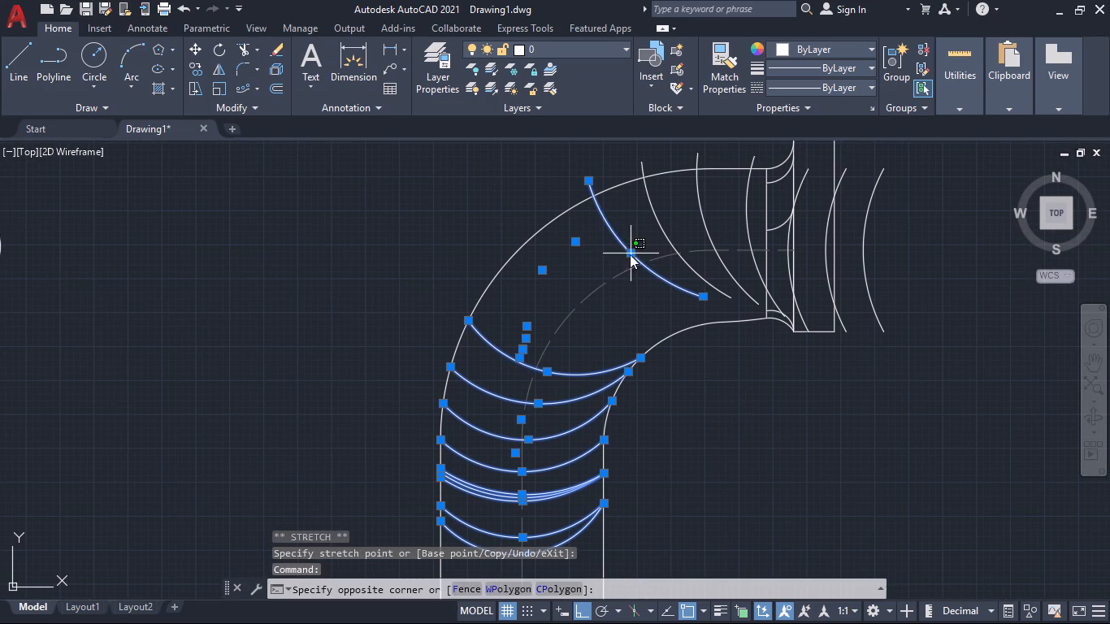
click(630, 254)
click(587, 181)
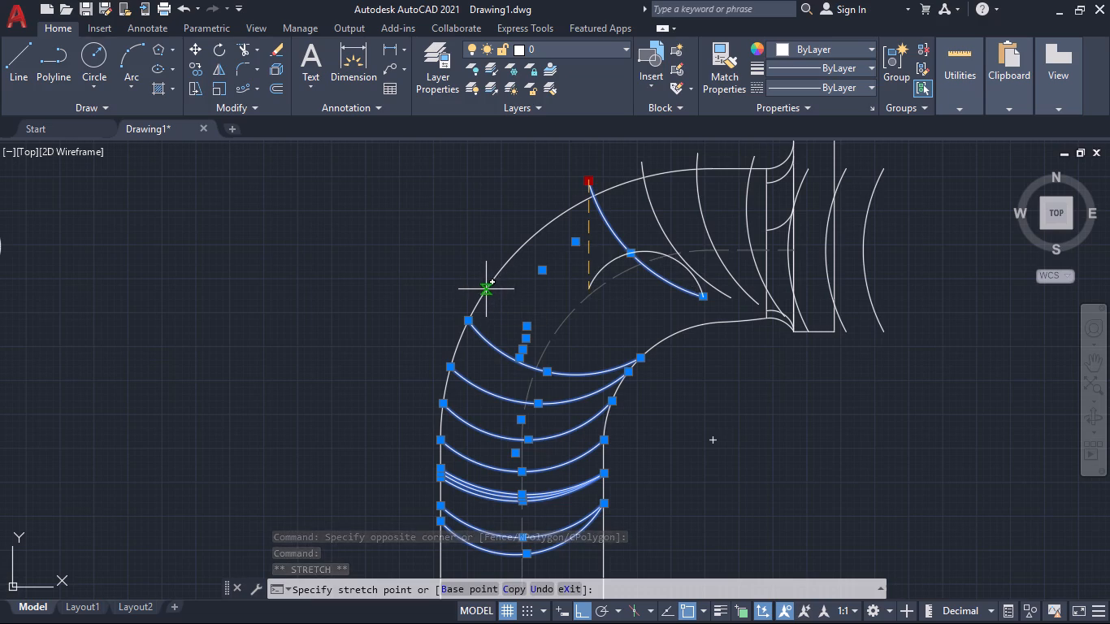
click(485, 289)
click(599, 247)
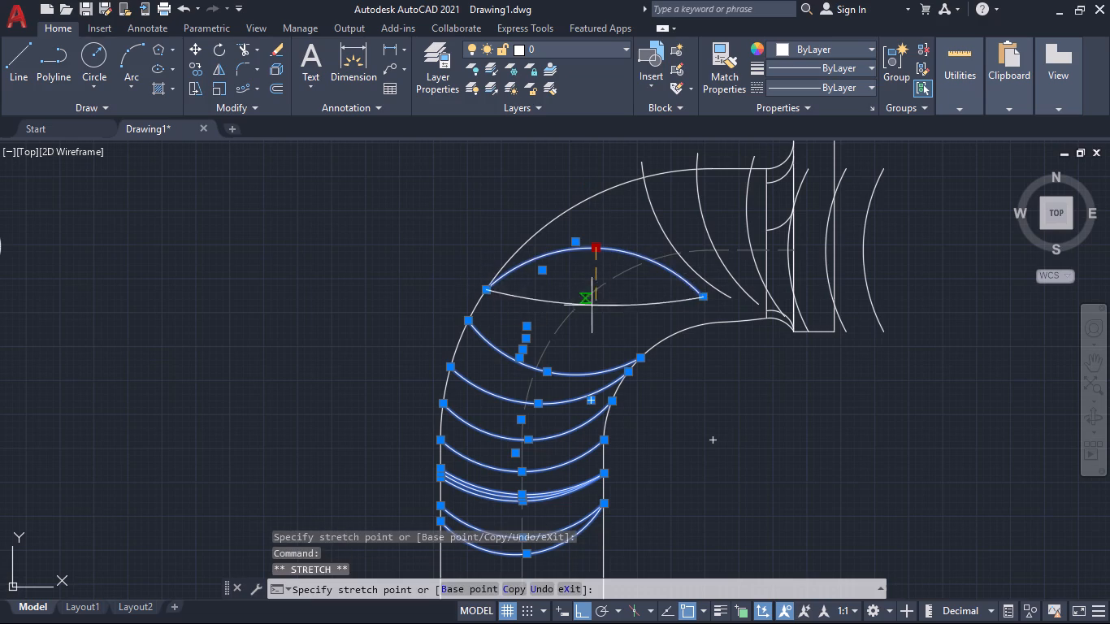
click(549, 342)
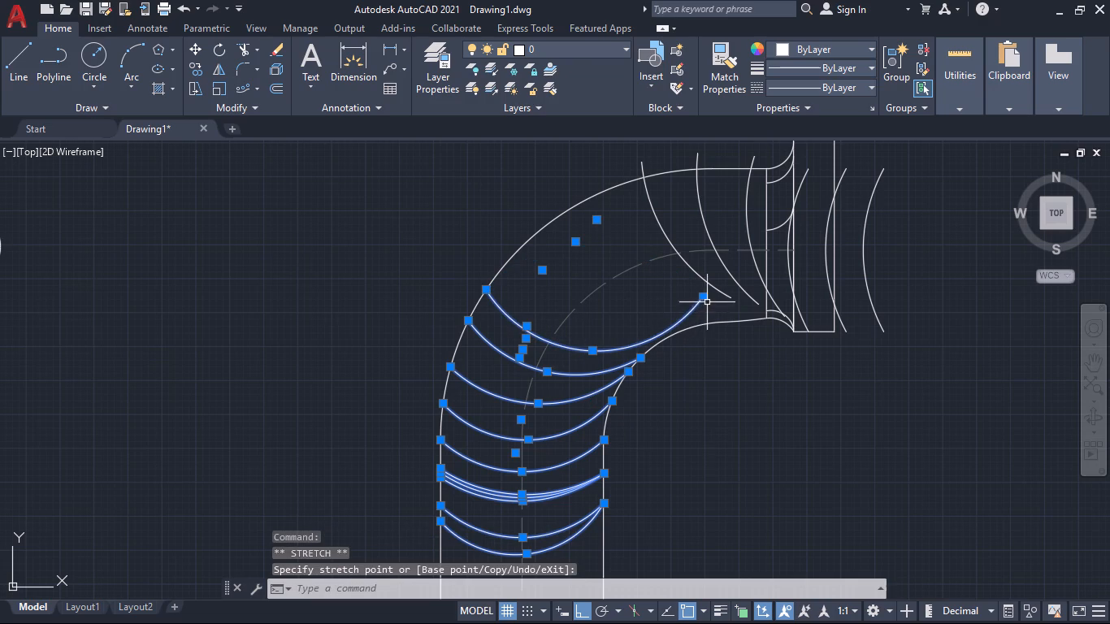
click(704, 297)
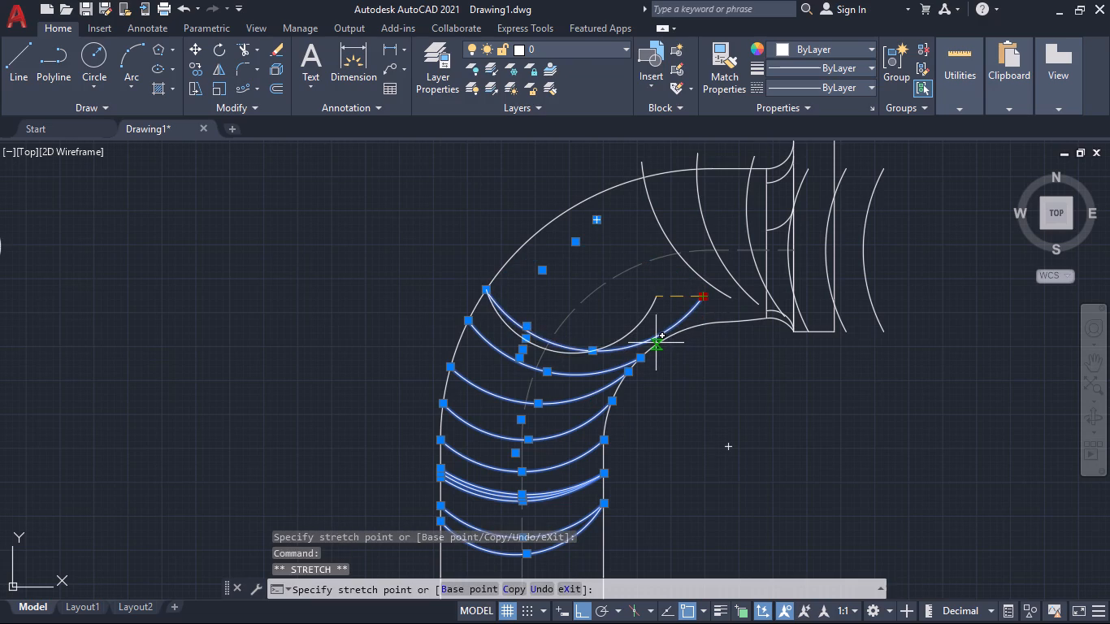
click(656, 344)
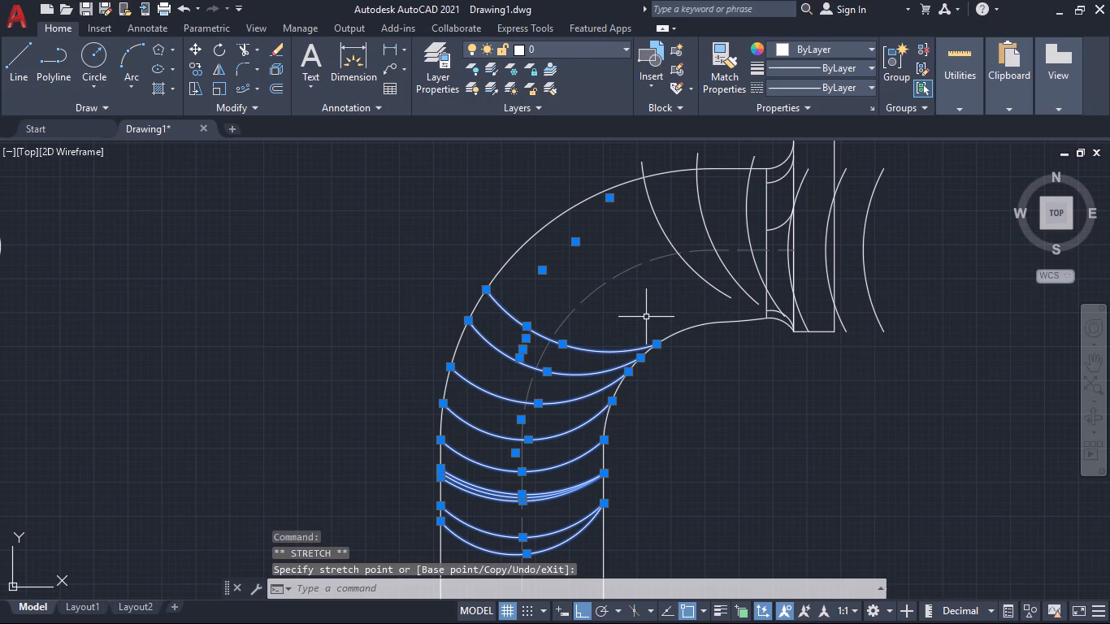
key(Escape)
Raise the tenth cross arc's outer-wall endpoint farther up the bend and move its midpoint up along the centerline to flatten the arc.
scroll(729, 397, down, 2)
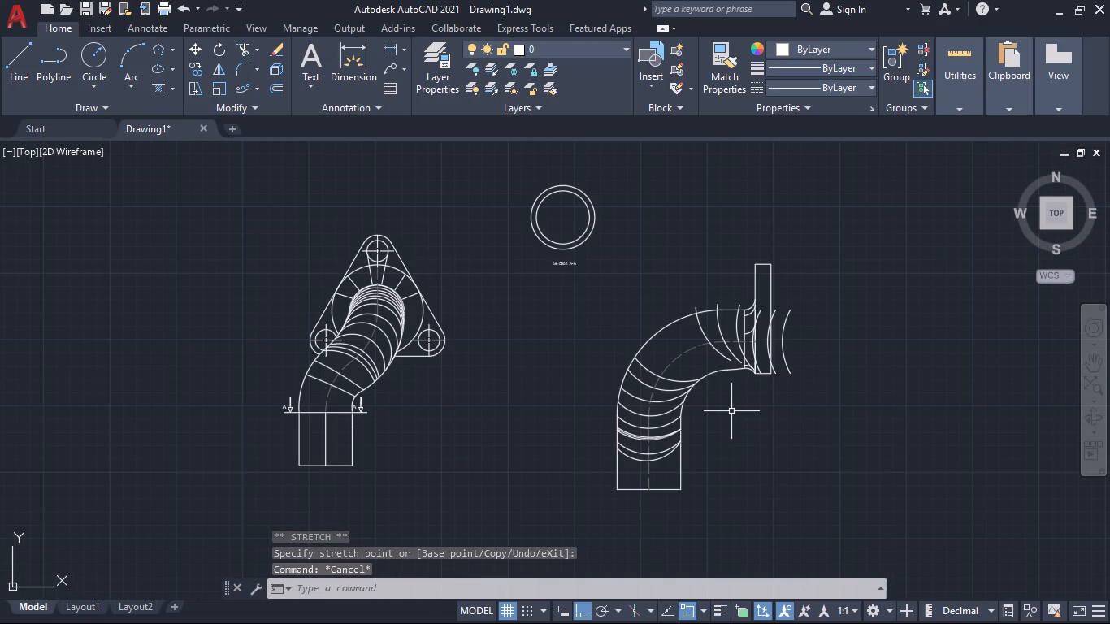
middle_drag(729, 411, 704, 440)
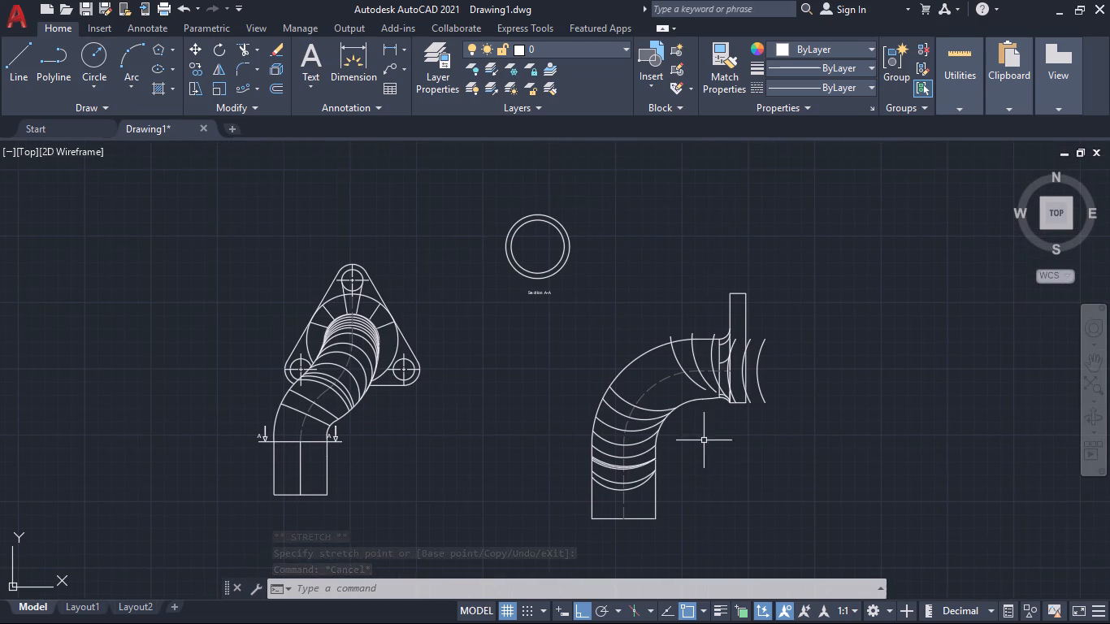
scroll(597, 396, up, 2)
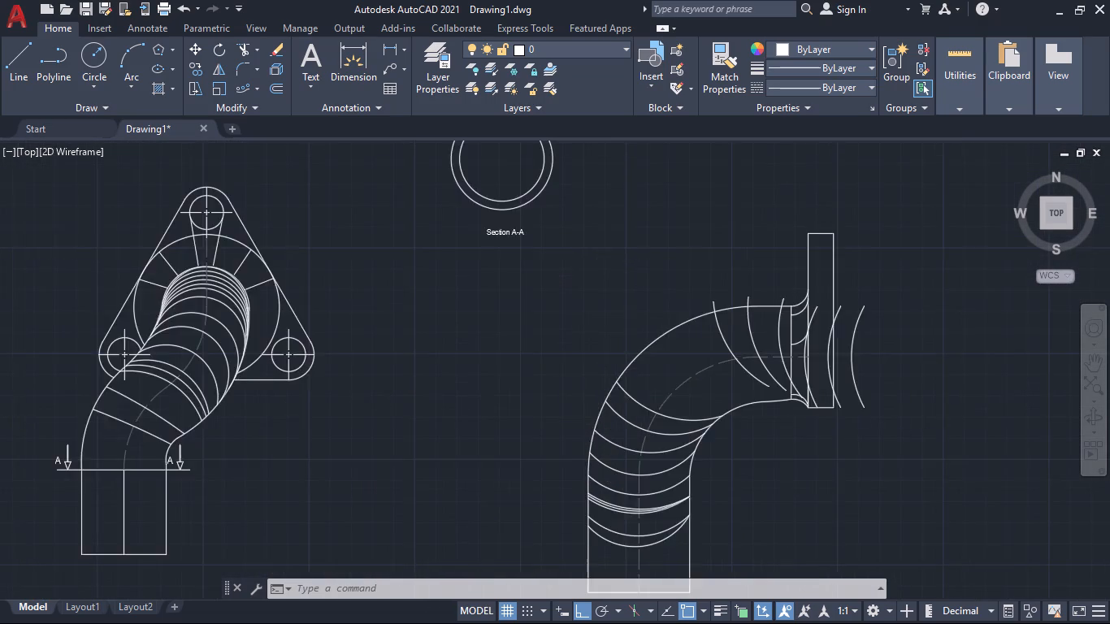
click(649, 400)
click(626, 377)
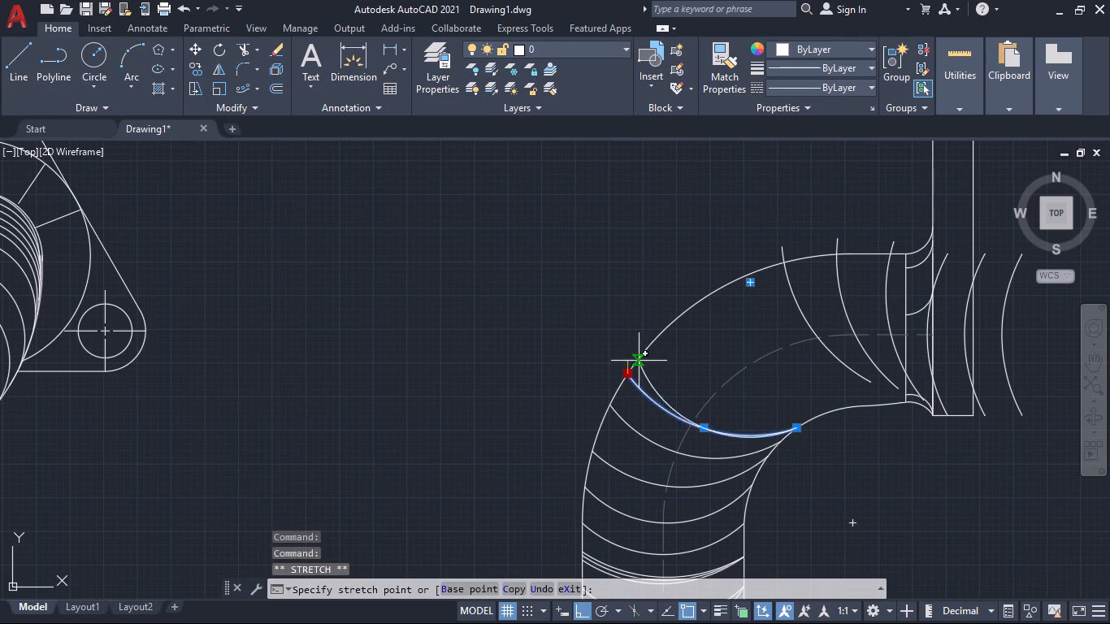
click(650, 345)
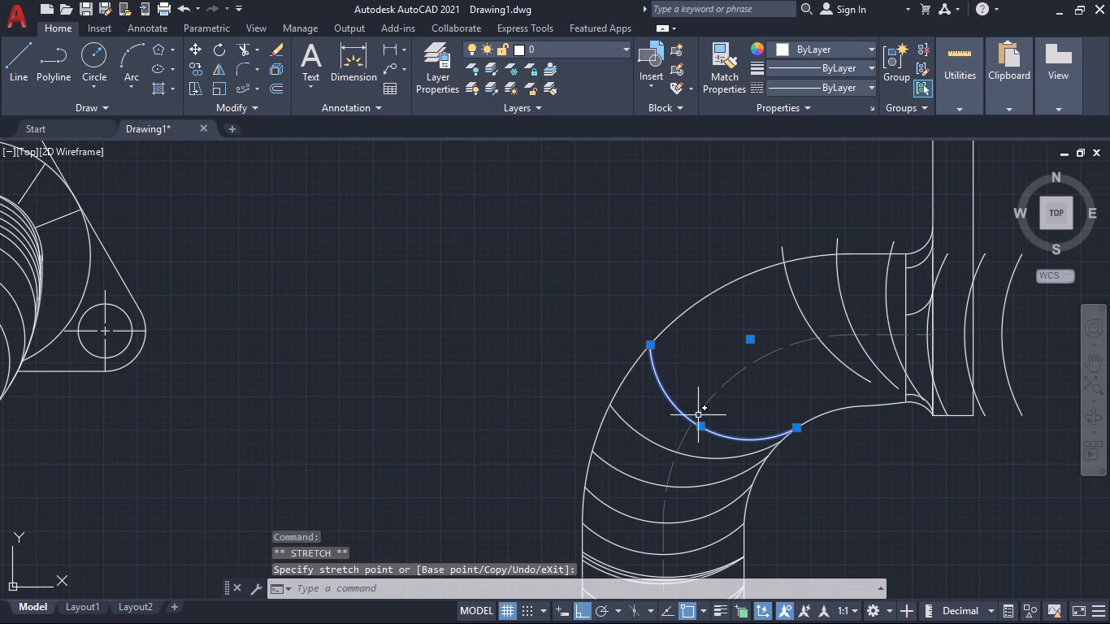
click(701, 426)
click(712, 404)
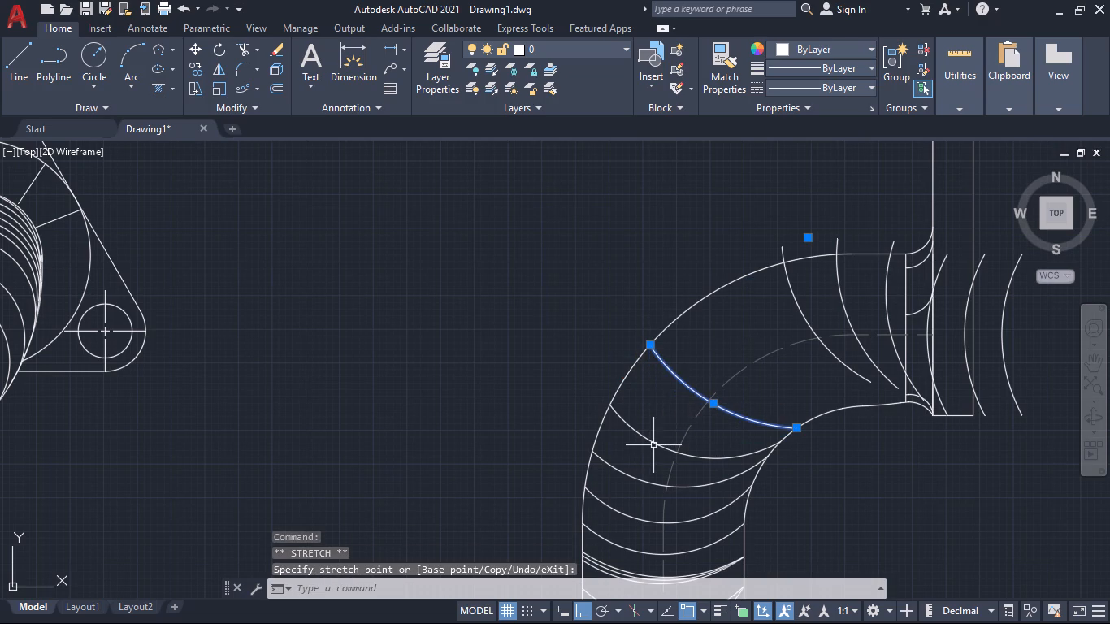
Raise the ninth cross arc's midpoint along the centerline and its outer-wall endpoint slightly up the pipe wall.
click(661, 444)
click(686, 452)
click(684, 438)
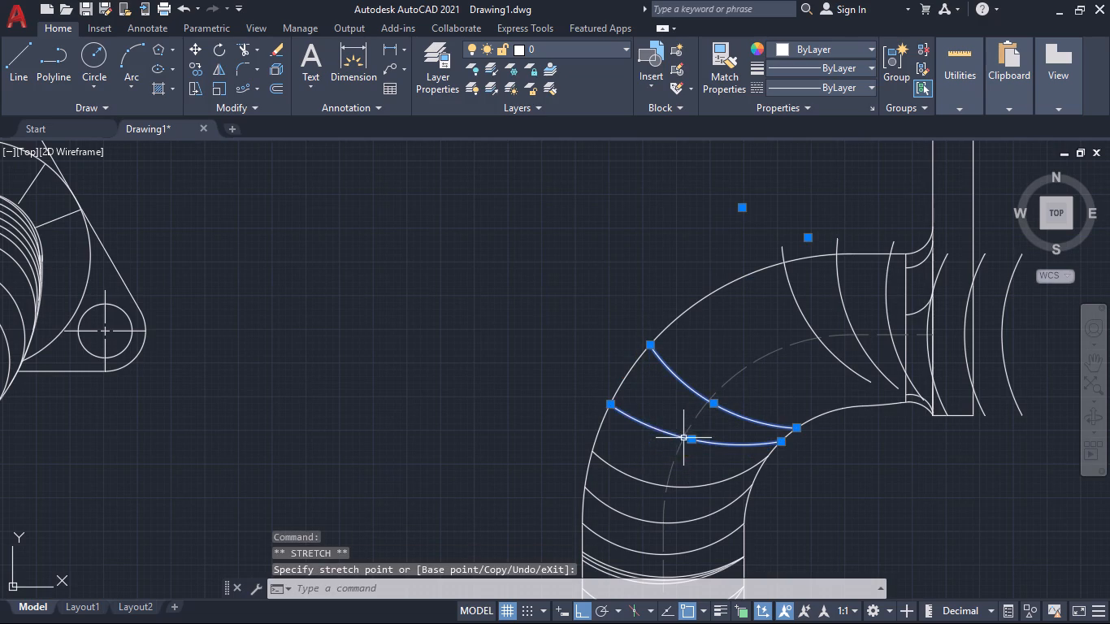
click(614, 405)
click(621, 392)
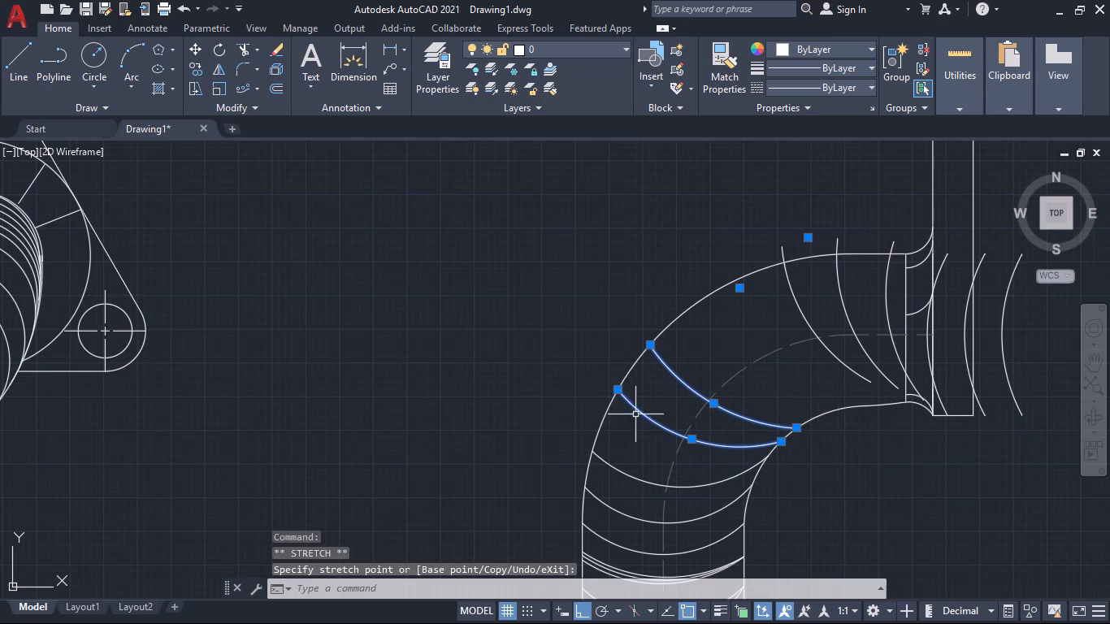
Raise the eighth cross arc's outer-wall endpoint slightly up the pipe wall and shift its midpoint toward the centerline.
scroll(640, 438, down, 1)
middle_drag(637, 439, 632, 384)
click(620, 404)
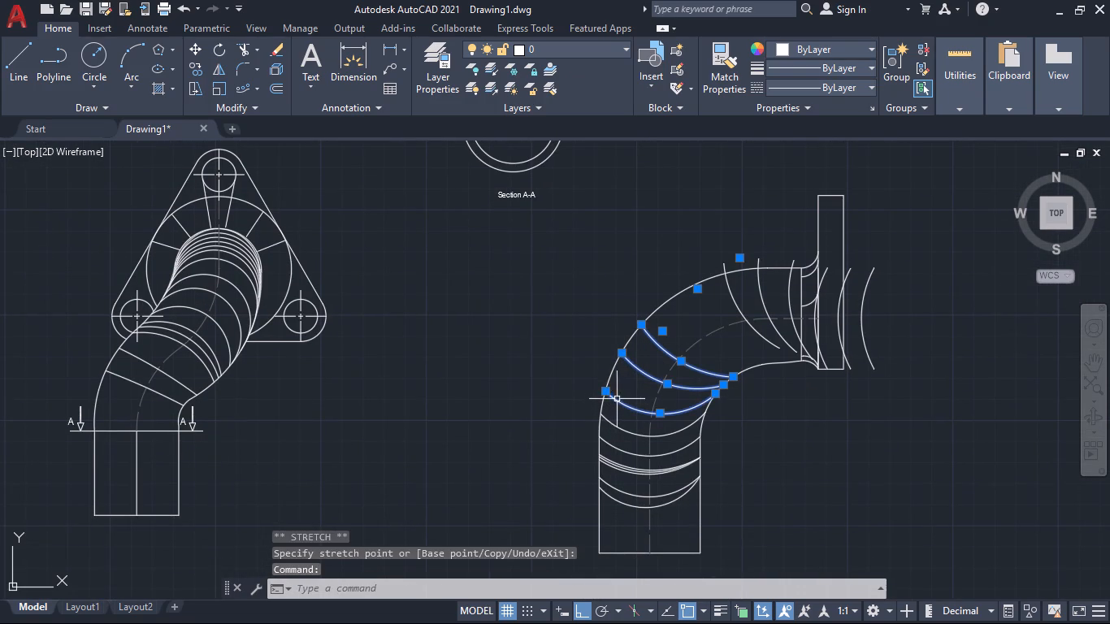
click(606, 389)
click(610, 380)
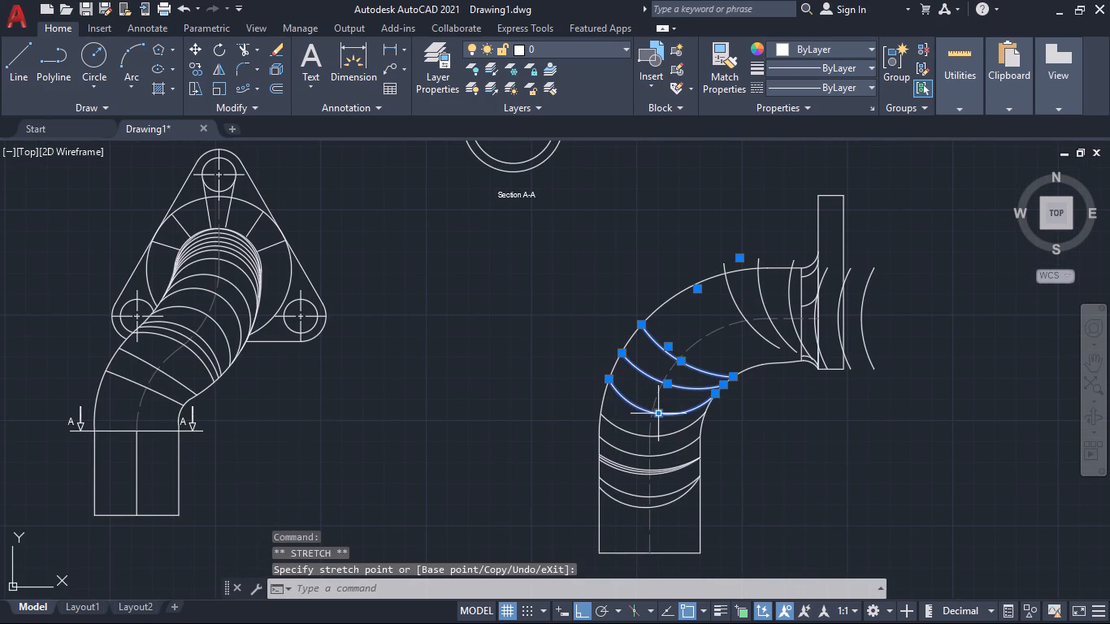
click(661, 416)
click(650, 414)
scroll(657, 415, up, 1)
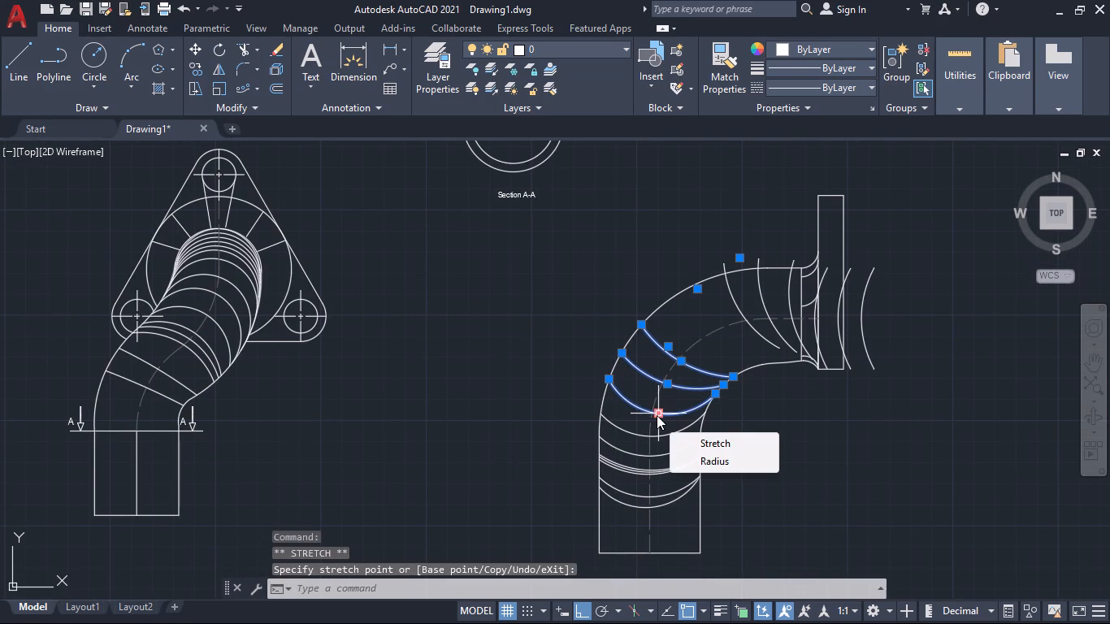
scroll(657, 415, up, 1)
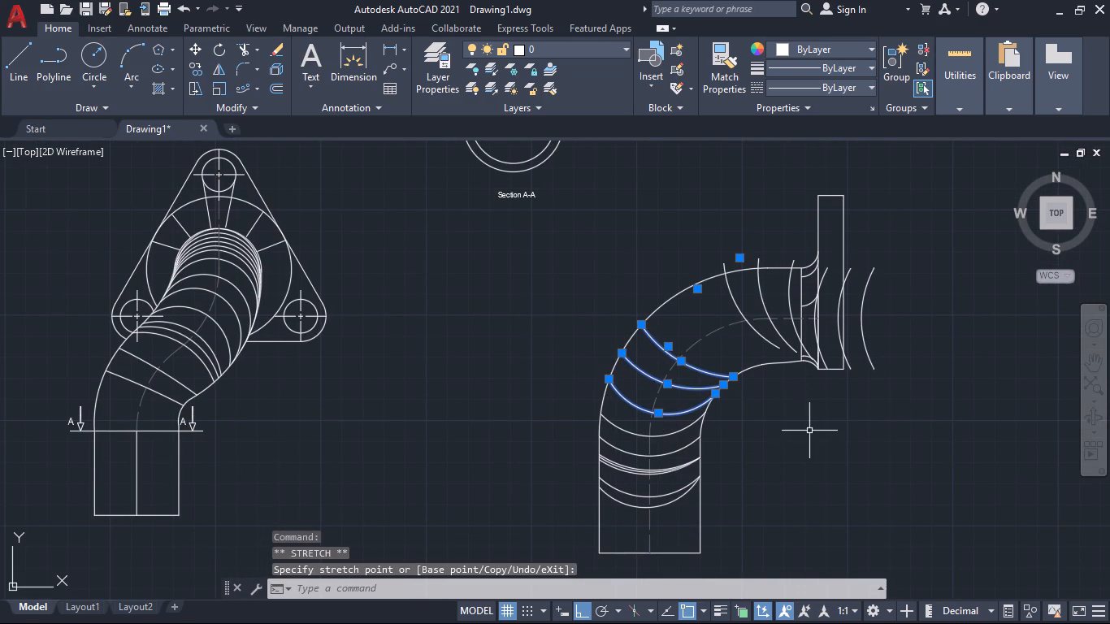
middle_drag(784, 419, 774, 446)
key(Escape)
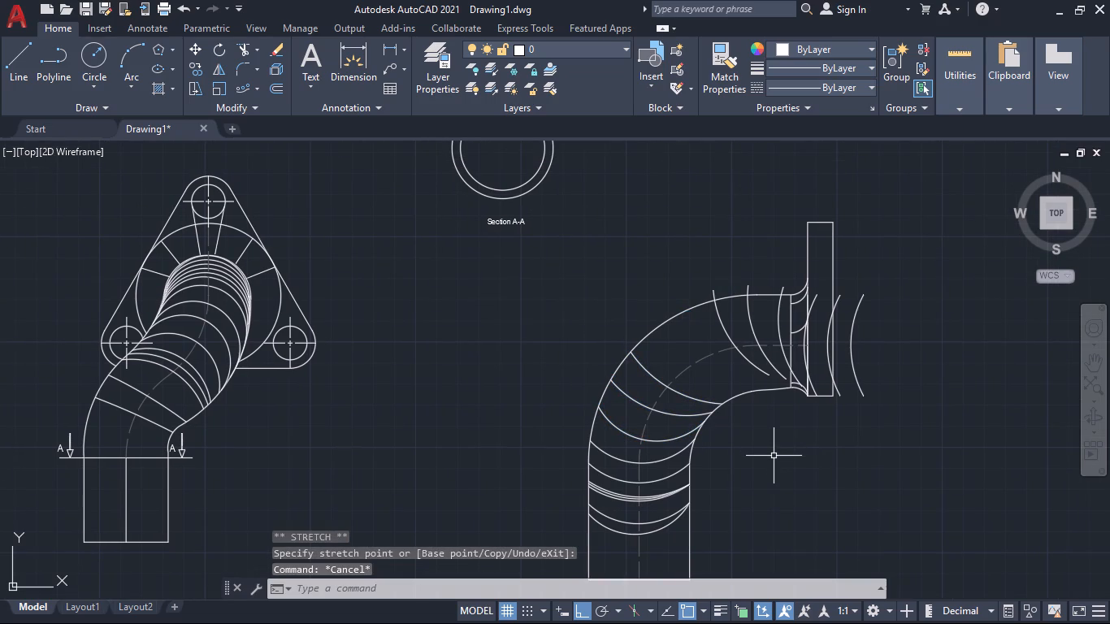
Stretch the eleventh cross arc down the bend so both ends meet the pipe walls above the tenth arc and its midpoint sits near the centerline.
middle_drag(760, 444, 725, 487)
middle_drag(722, 461, 709, 486)
click(679, 401)
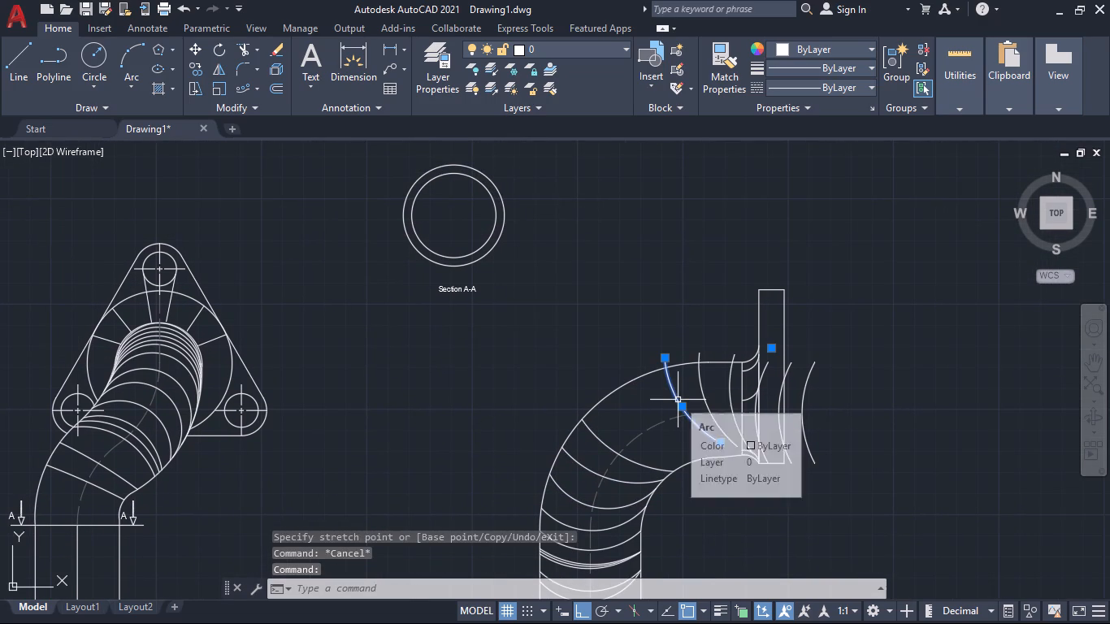
click(667, 361)
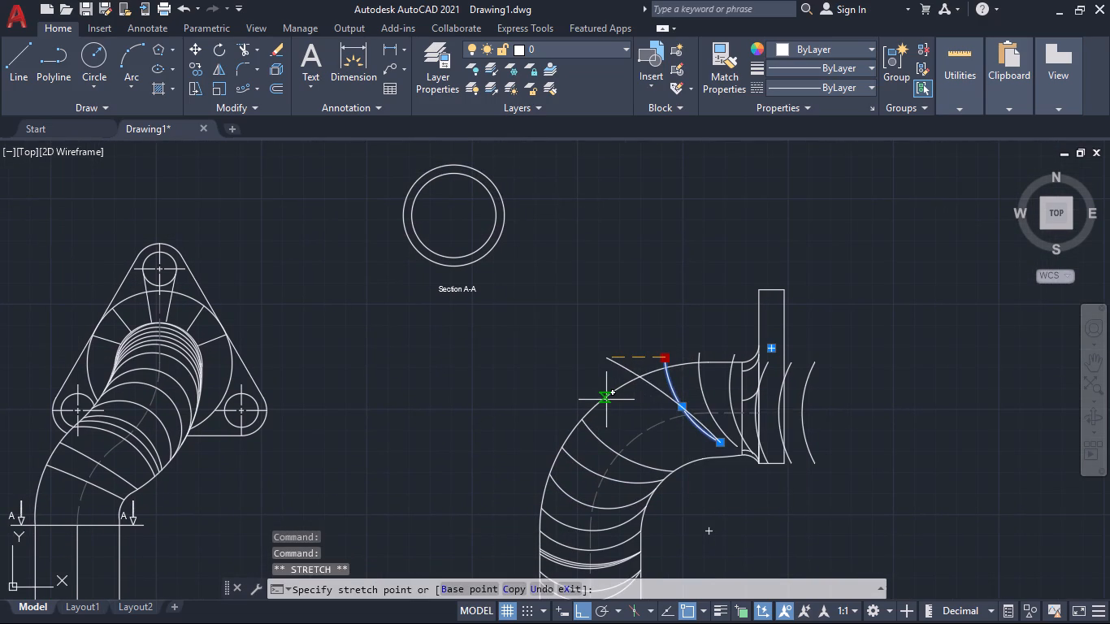
click(608, 397)
click(679, 407)
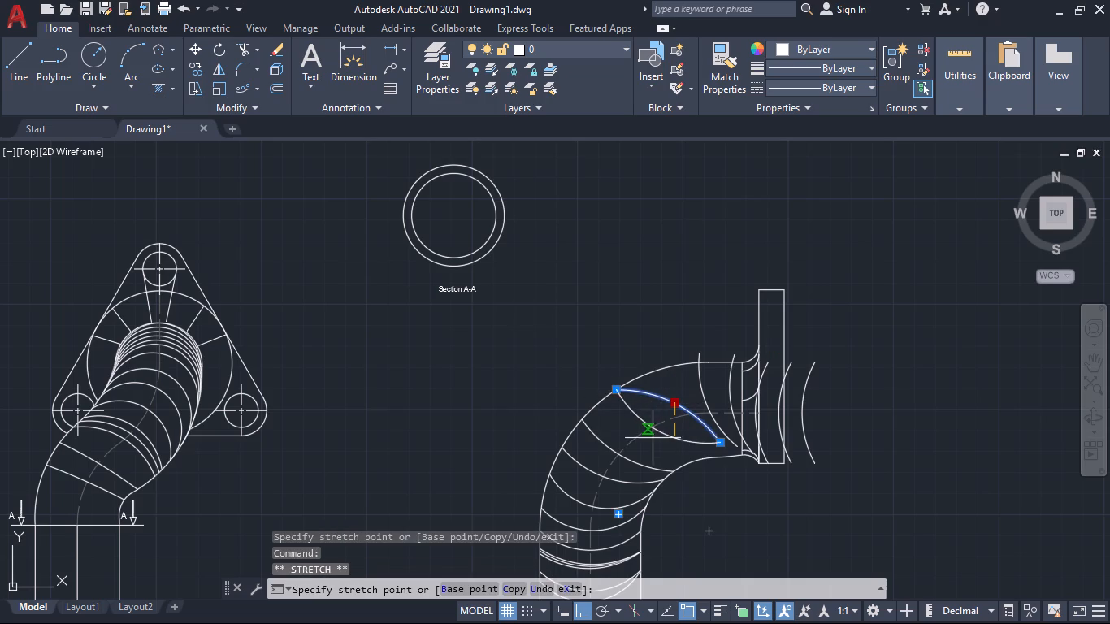
click(644, 432)
click(719, 445)
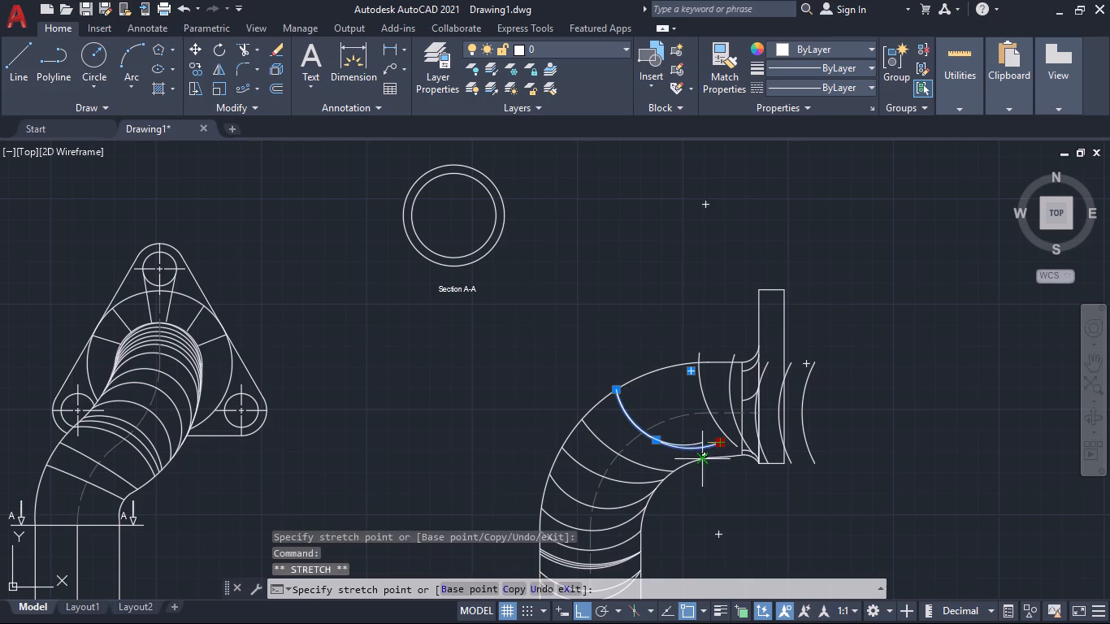
click(688, 464)
scroll(687, 464, down, 1)
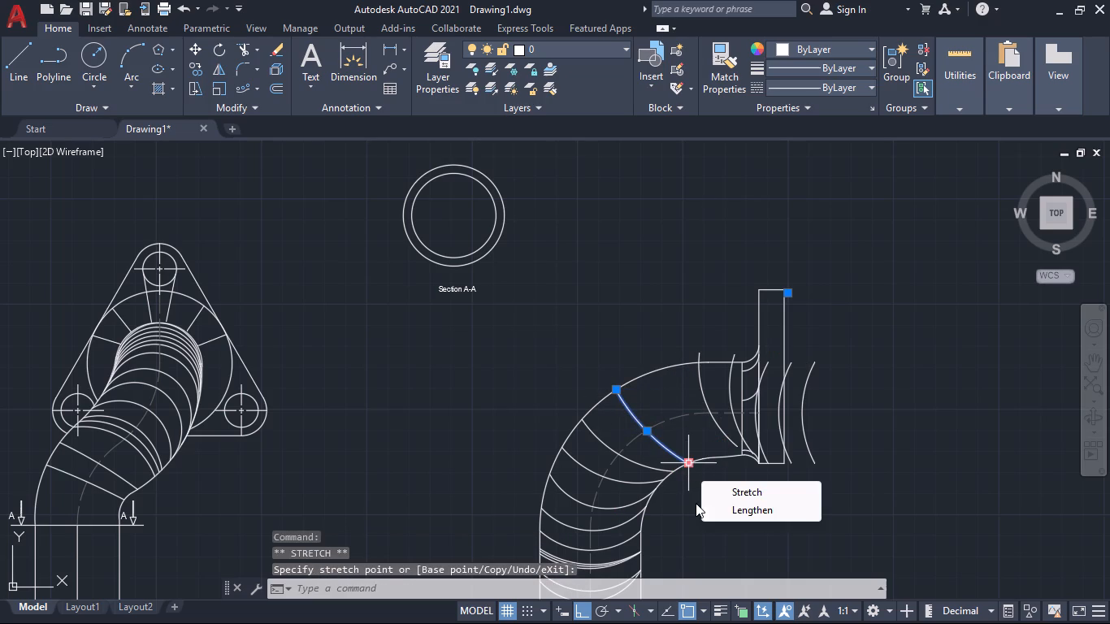
click(686, 500)
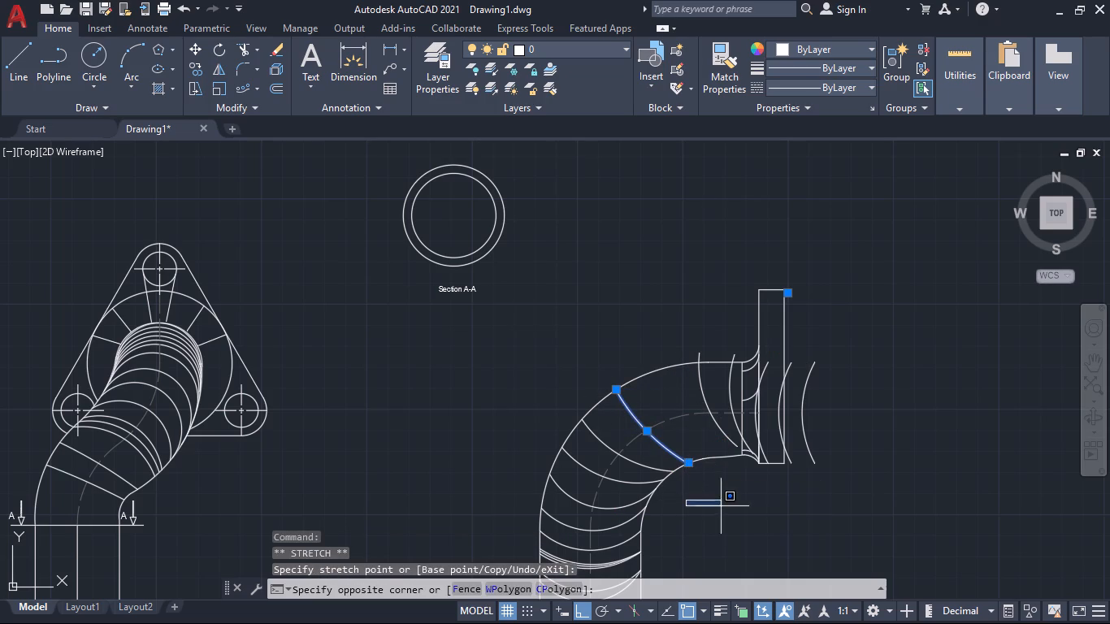
middle_click(743, 511)
middle_click(736, 511)
click(726, 519)
click(742, 522)
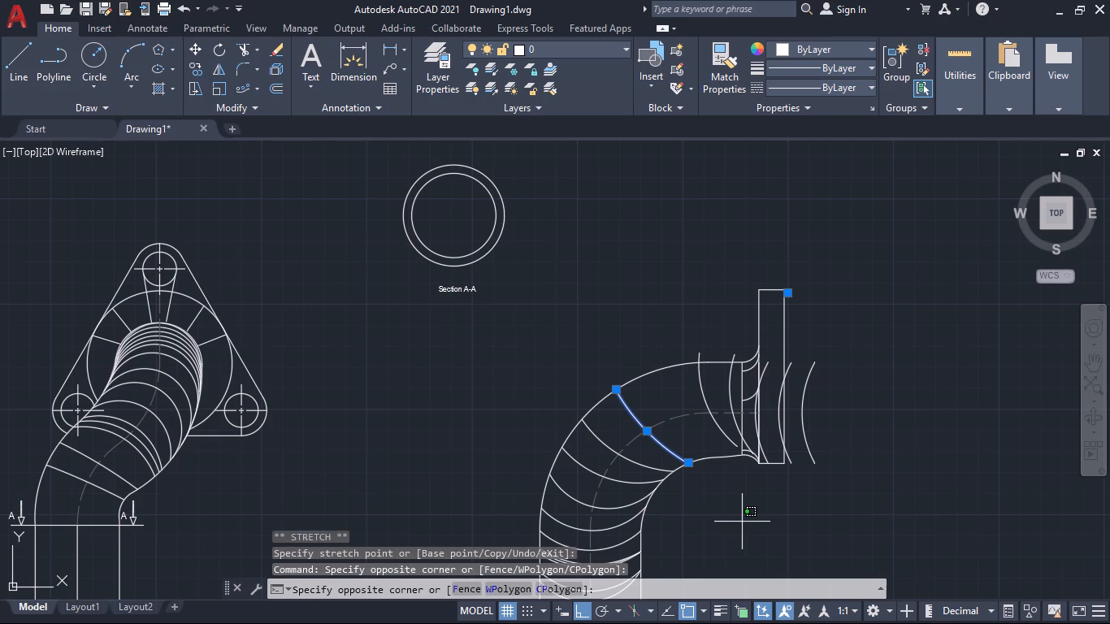
click(727, 518)
middle_drag(725, 518, 687, 495)
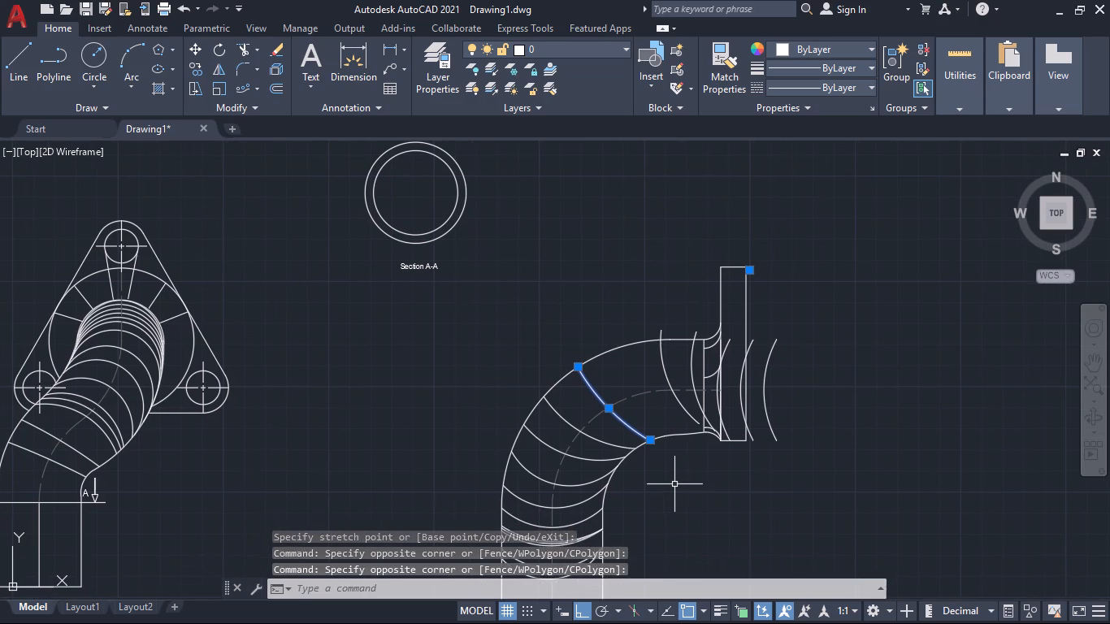
middle_drag(666, 474, 671, 490)
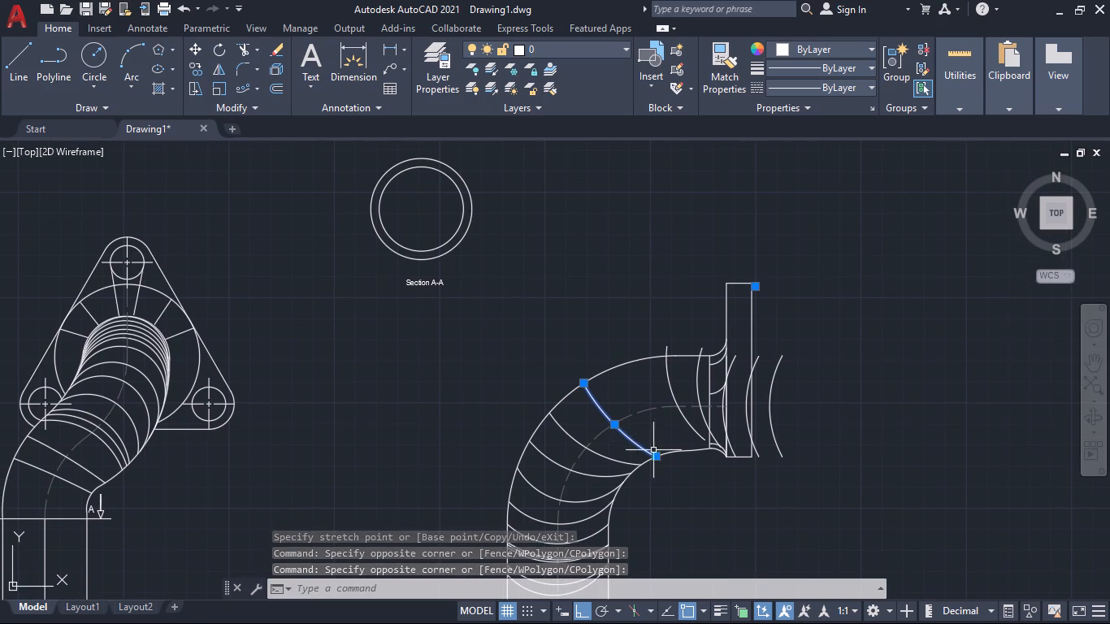
scroll(674, 486, up, 3)
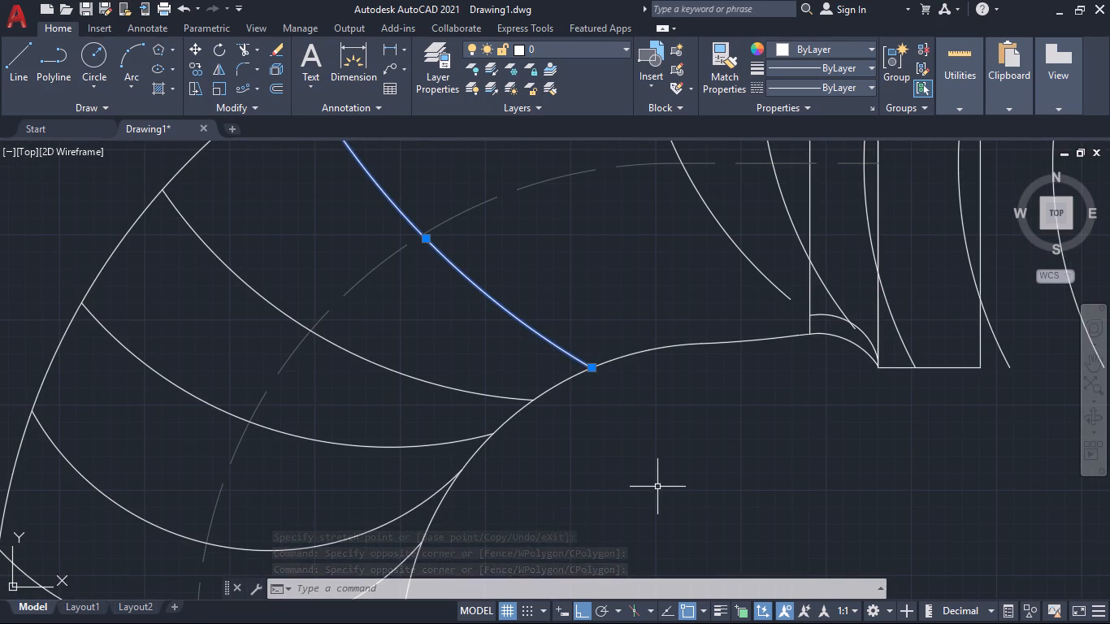
key(Escape)
Lower the midpoints of the bottom and middle arcs in the closely spaced group of three to deepen their curves.
scroll(680, 495, down, 2)
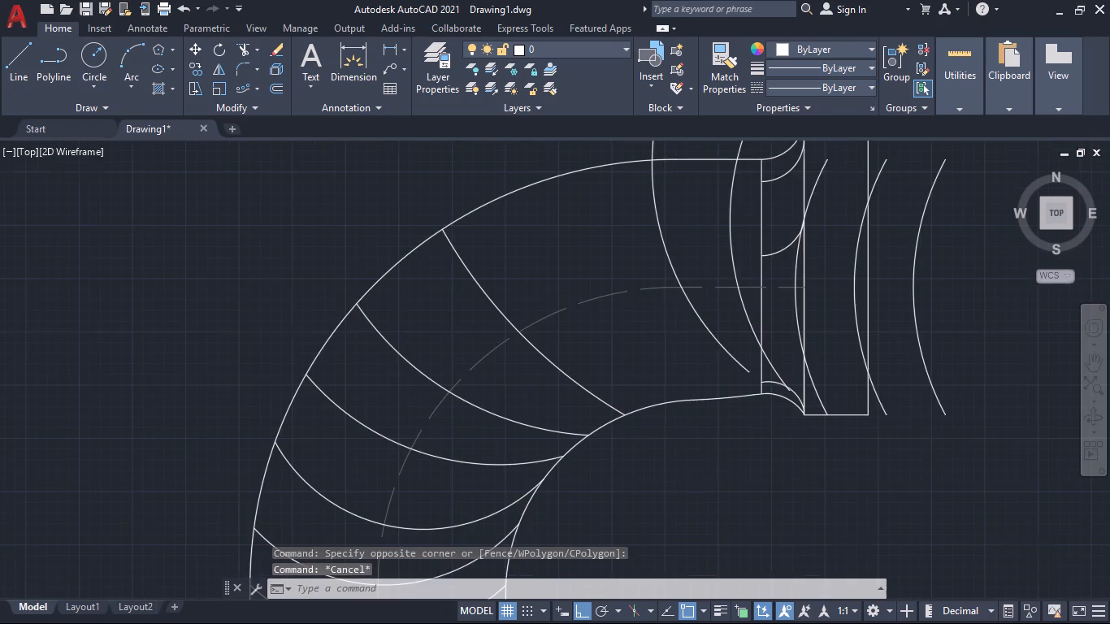
scroll(696, 473, down, 1)
middle_drag(695, 472, 685, 422)
scroll(702, 440, down, 2)
middle_drag(707, 459, 695, 456)
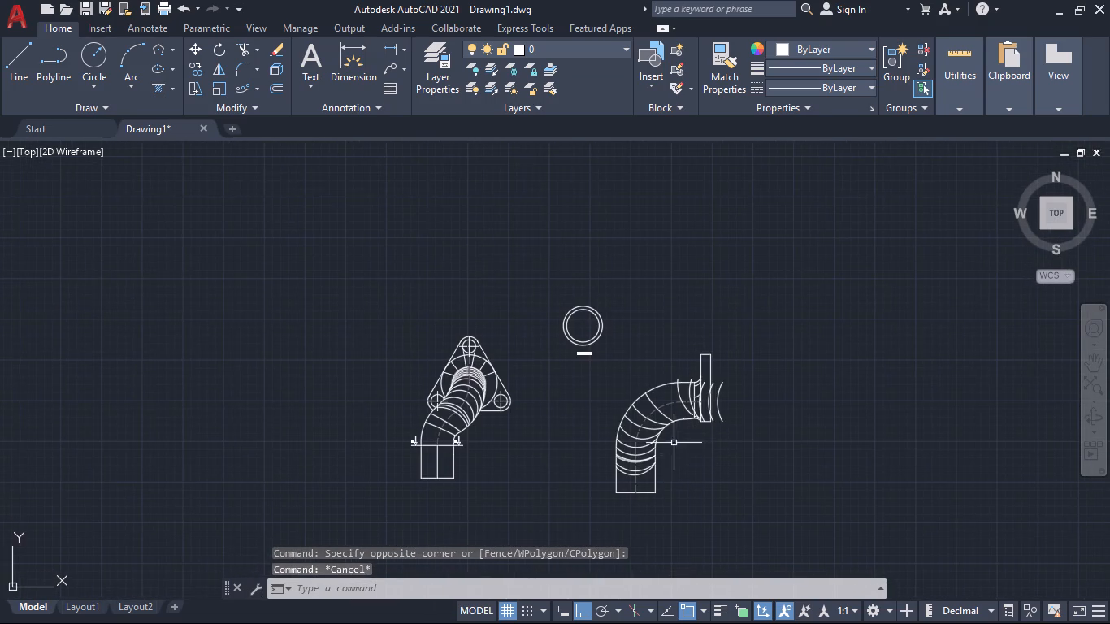
scroll(674, 443, up, 2)
middle_drag(663, 481, 714, 437)
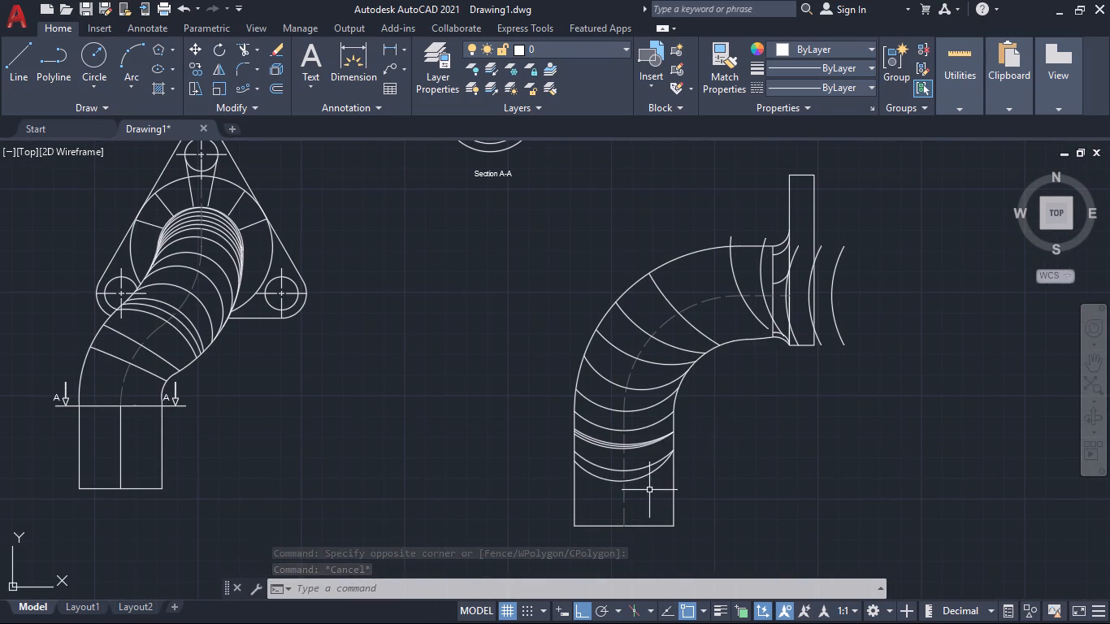
scroll(606, 447, up, 3)
click(645, 454)
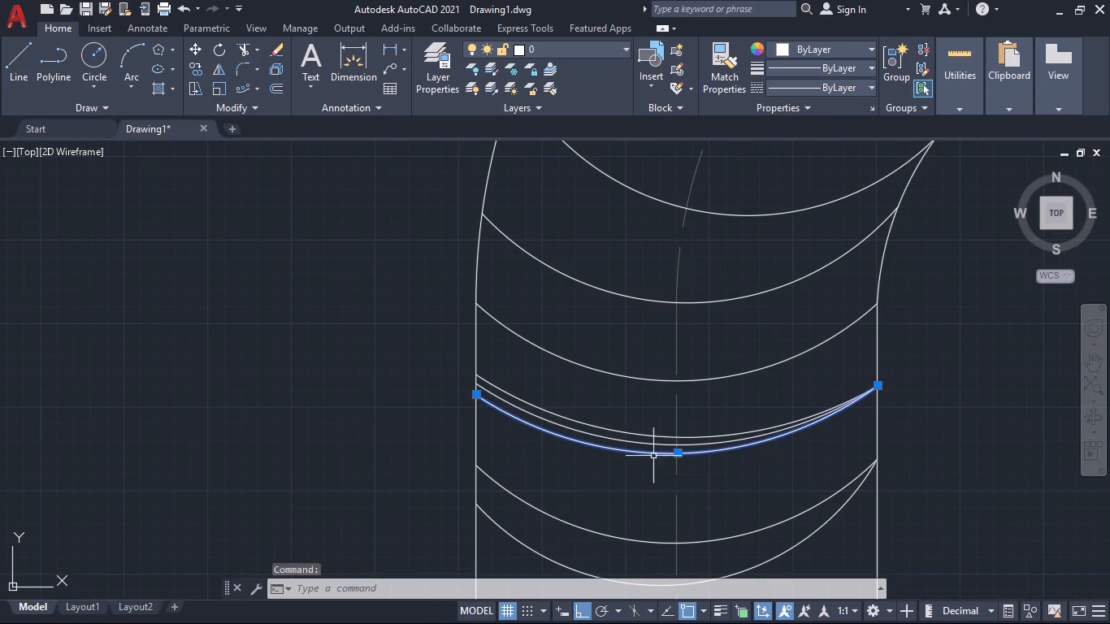
click(682, 454)
click(678, 466)
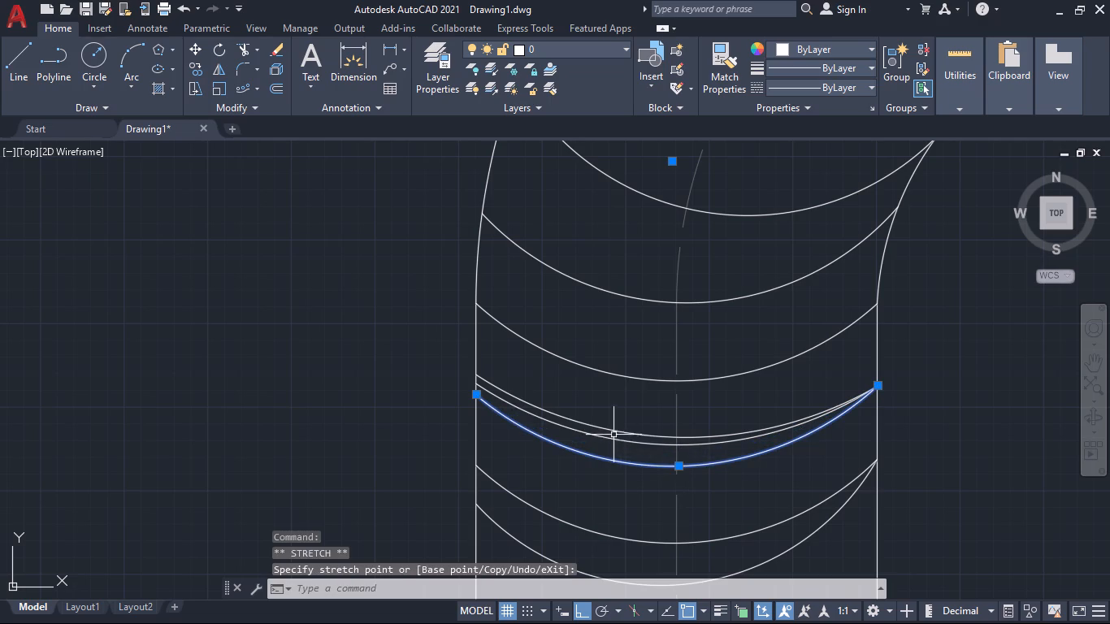
click(674, 445)
click(674, 446)
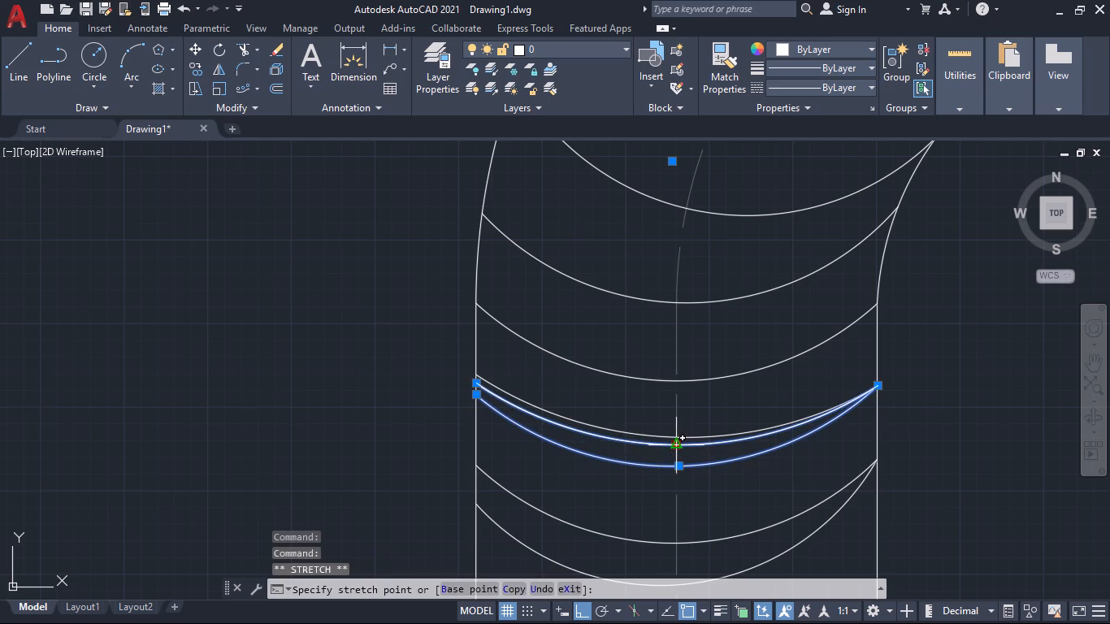
click(675, 454)
click(679, 437)
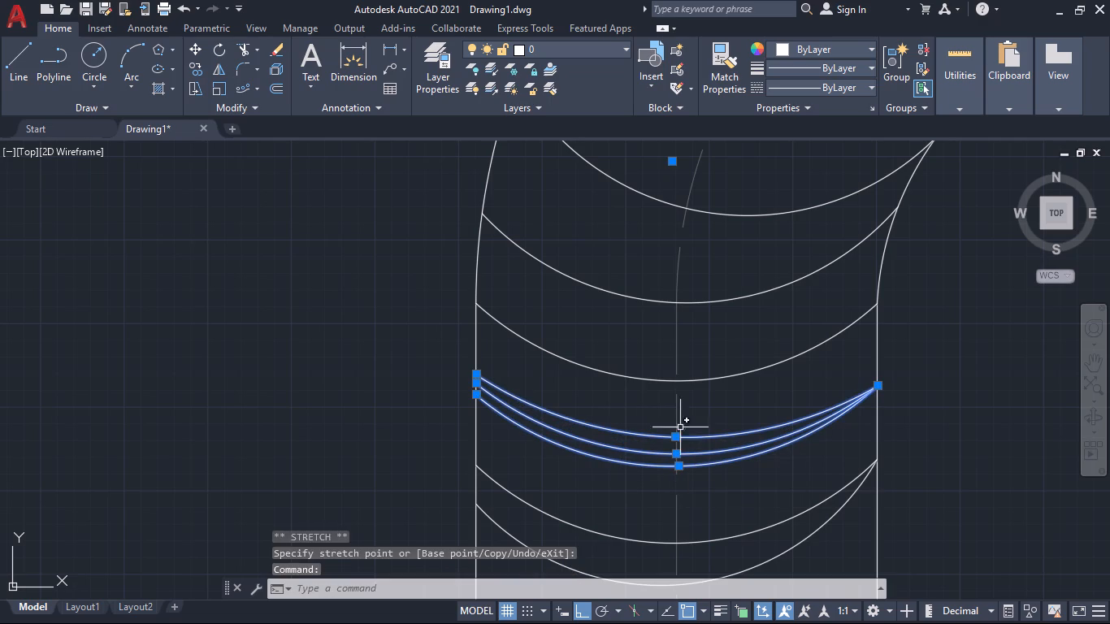
key(Escape)
Separate the three closely spaced arcs at the inner wall by moving the bottom and middle arcs' endpoints slightly down it.
scroll(884, 470, down, 2)
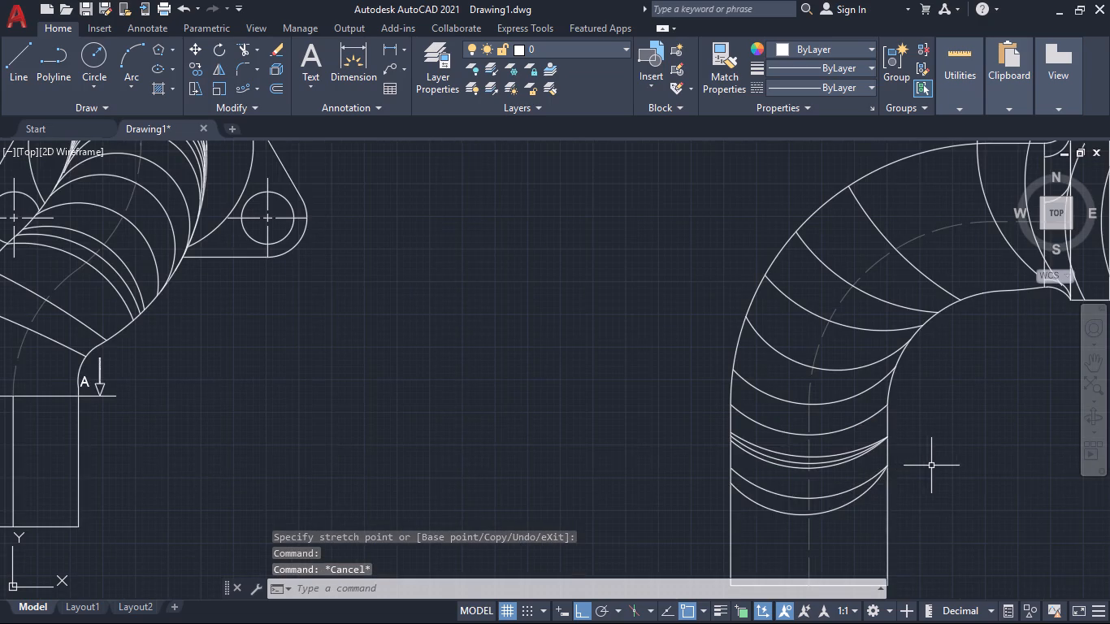
middle_drag(932, 466, 883, 415)
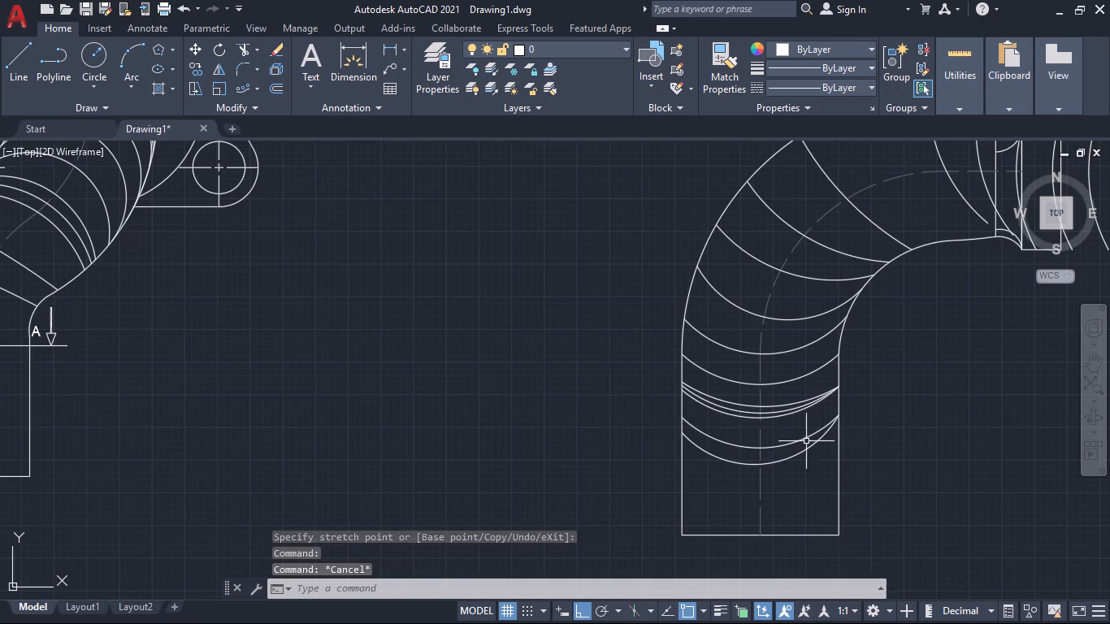
scroll(803, 430, up, 3)
middle_drag(874, 383, 679, 437)
scroll(714, 371, up, 2)
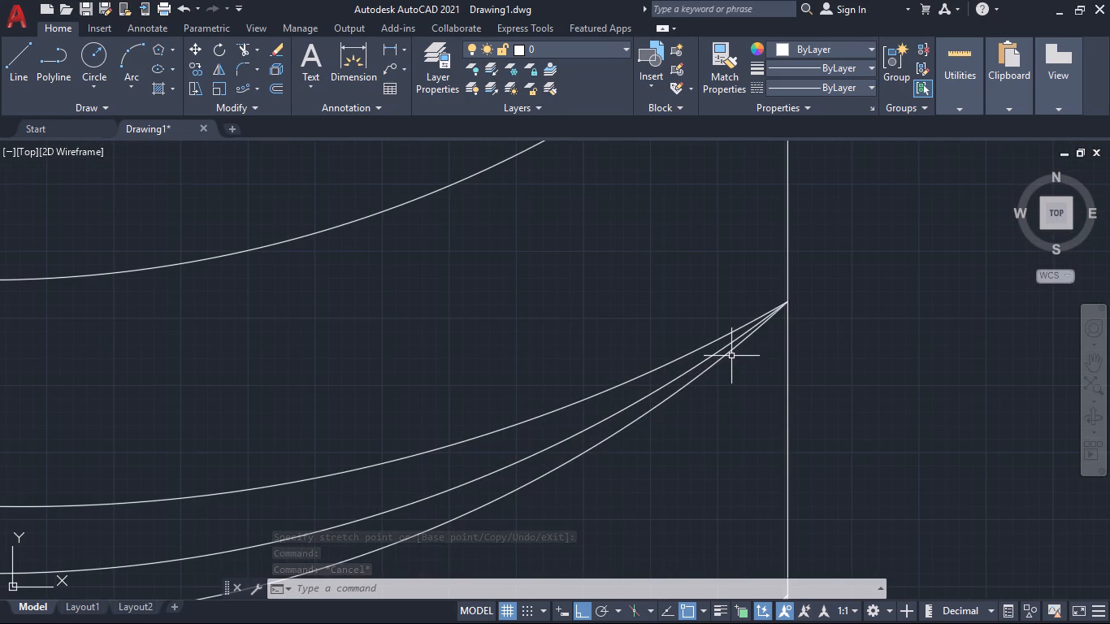
click(728, 353)
click(790, 303)
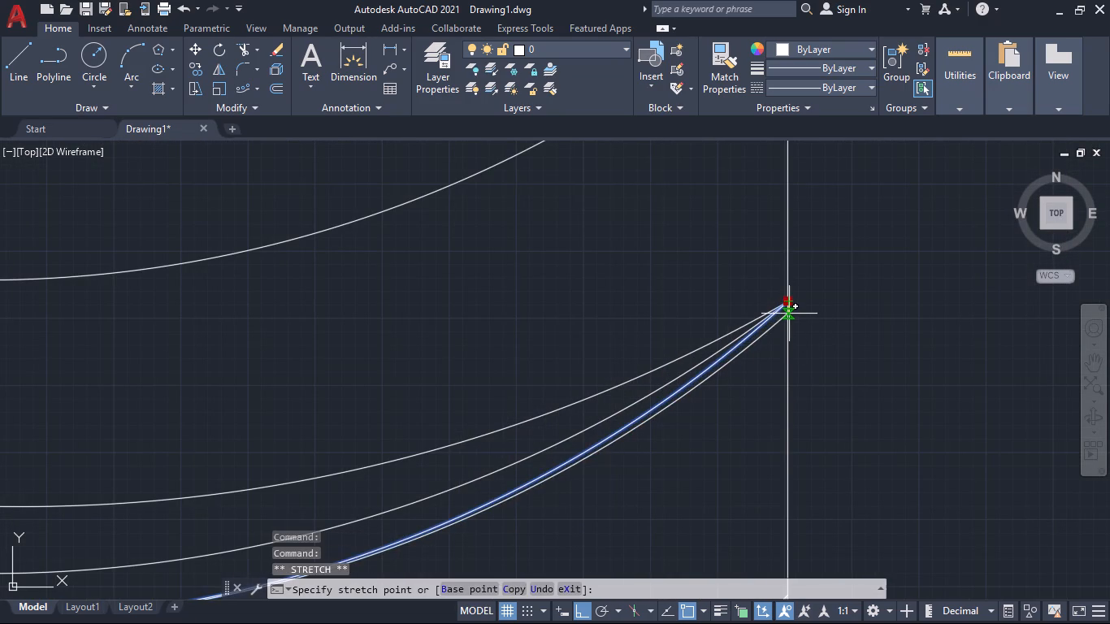
click(789, 314)
scroll(782, 318, up, 2)
click(742, 311)
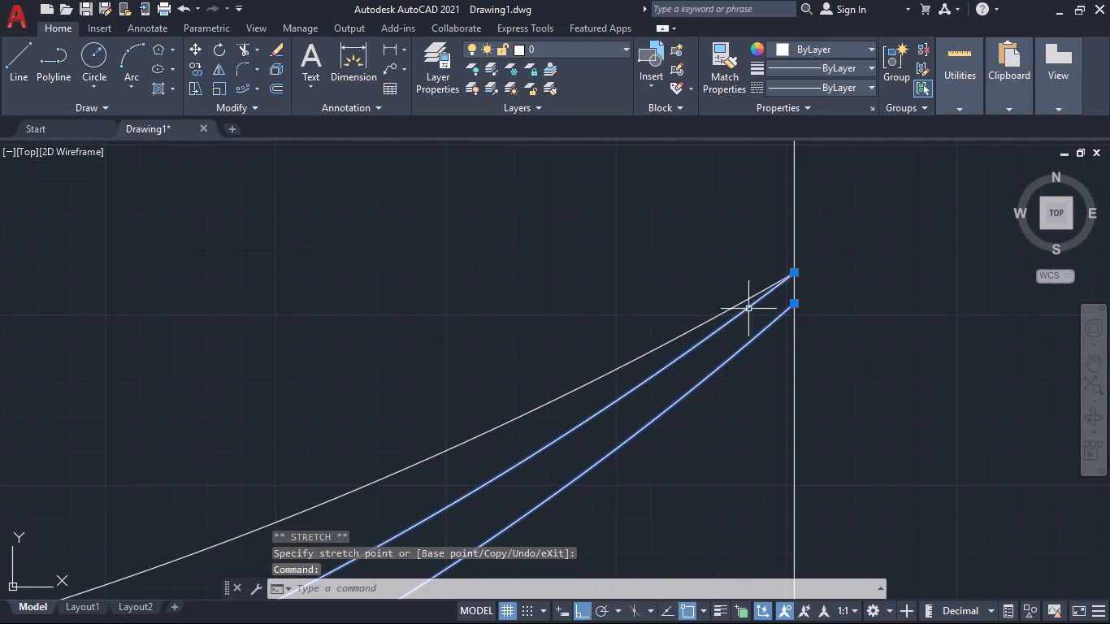
click(794, 273)
click(794, 283)
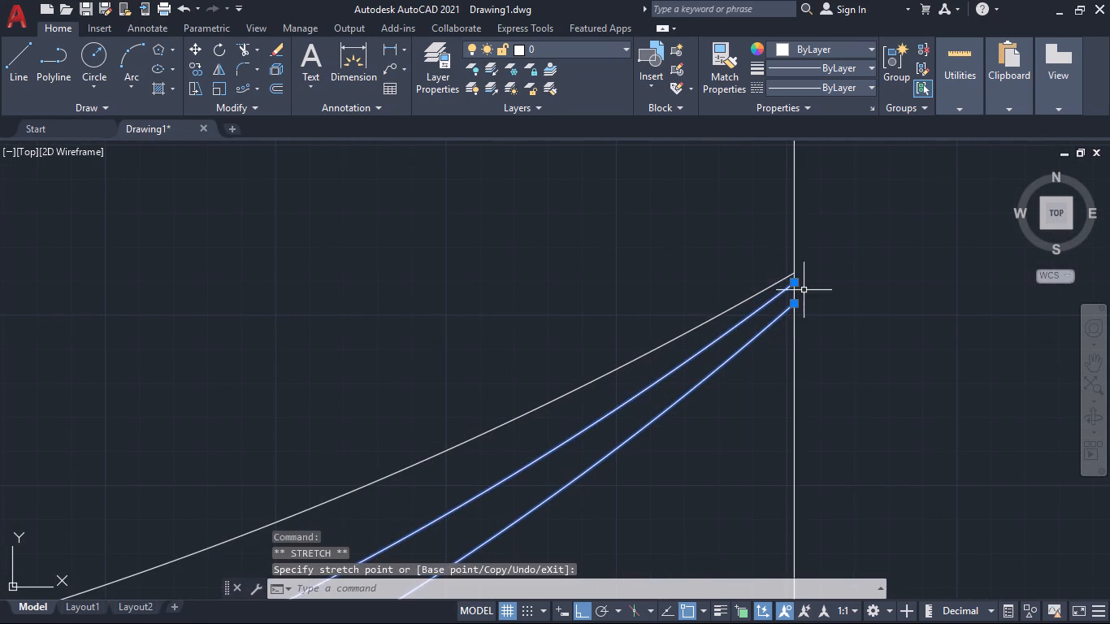
scroll(814, 298, down, 2)
key(Escape)
Raise the outer-wall endpoint of the sixth cross arc, just above the group of three, farther up the pipe wall.
scroll(868, 405, down, 3)
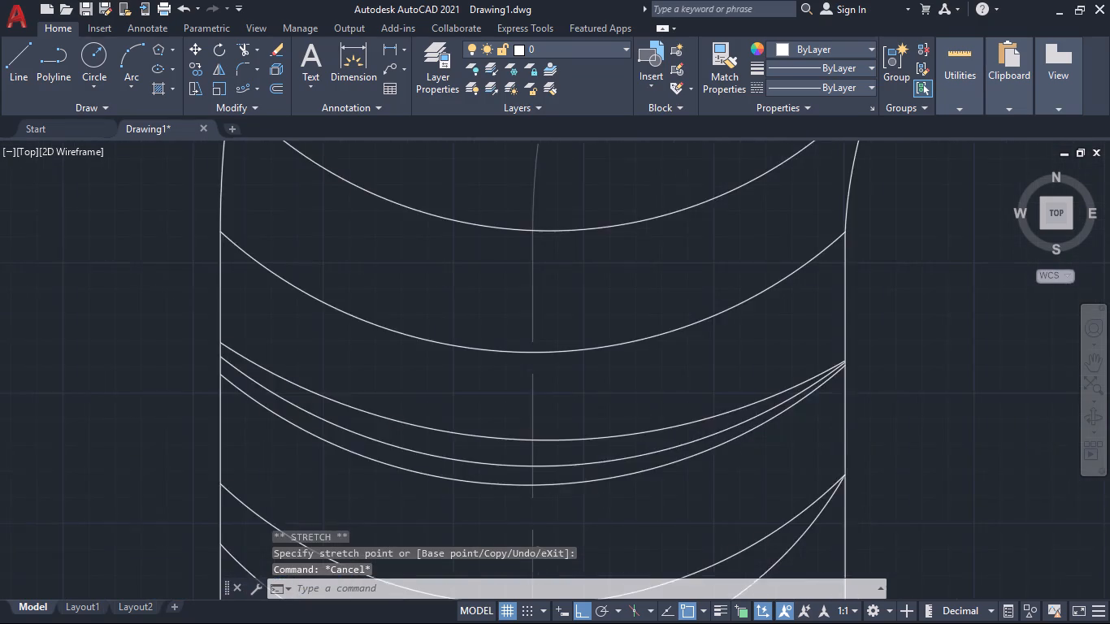
scroll(880, 409, down, 2)
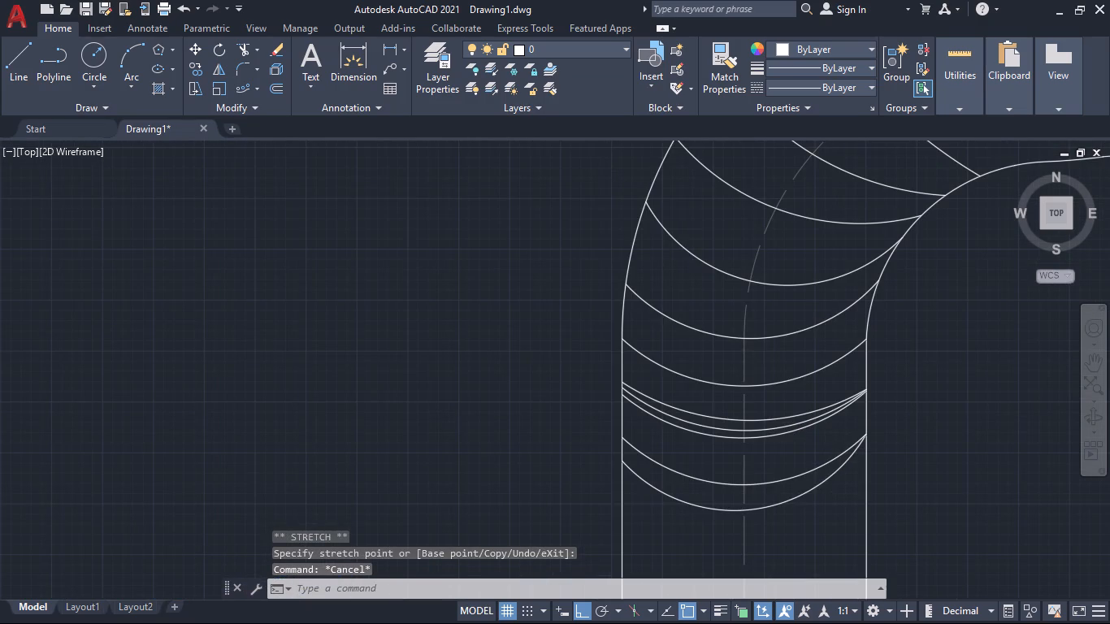
scroll(746, 392, up, 3)
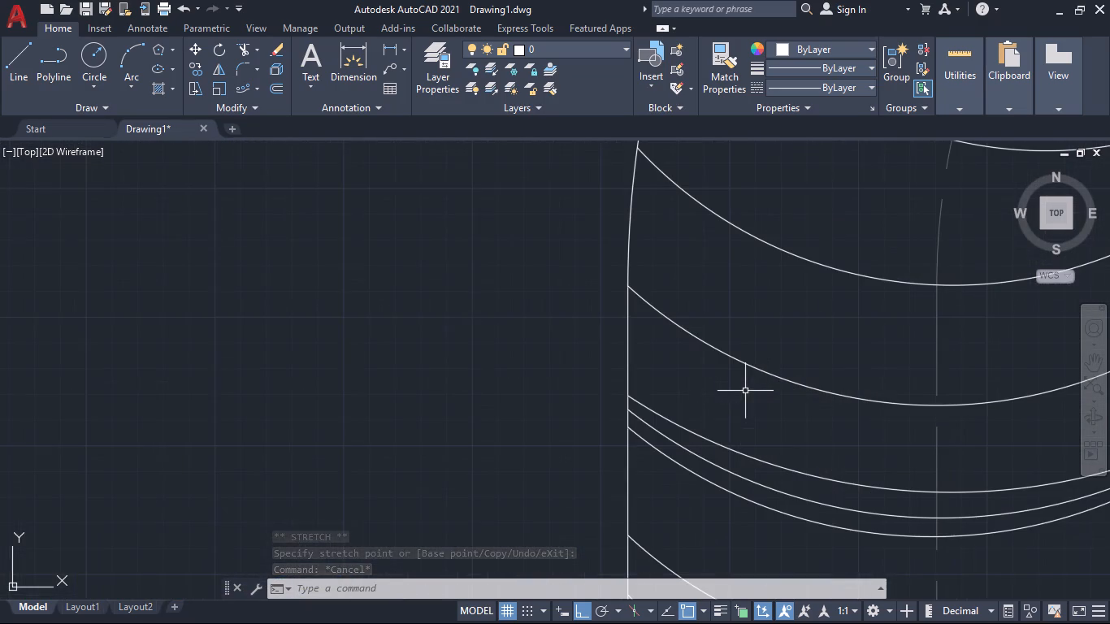
click(661, 312)
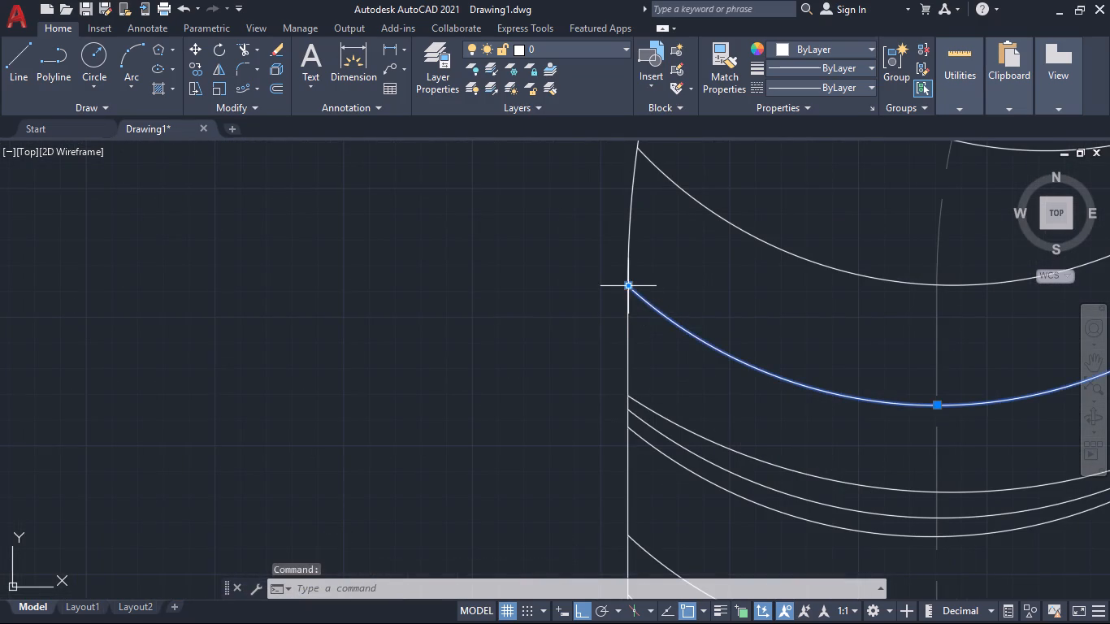
click(632, 289)
click(628, 250)
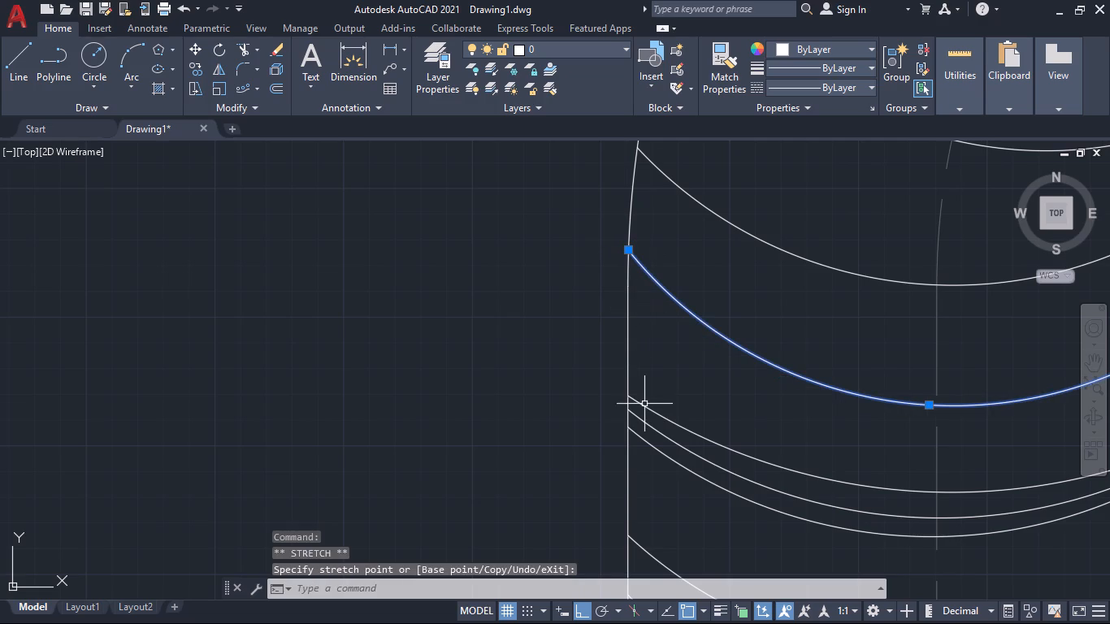
Raise the outer-wall endpoints of the top and middle arcs in the closely spaced group of three slightly up the pipe wall.
click(646, 412)
click(635, 396)
click(631, 395)
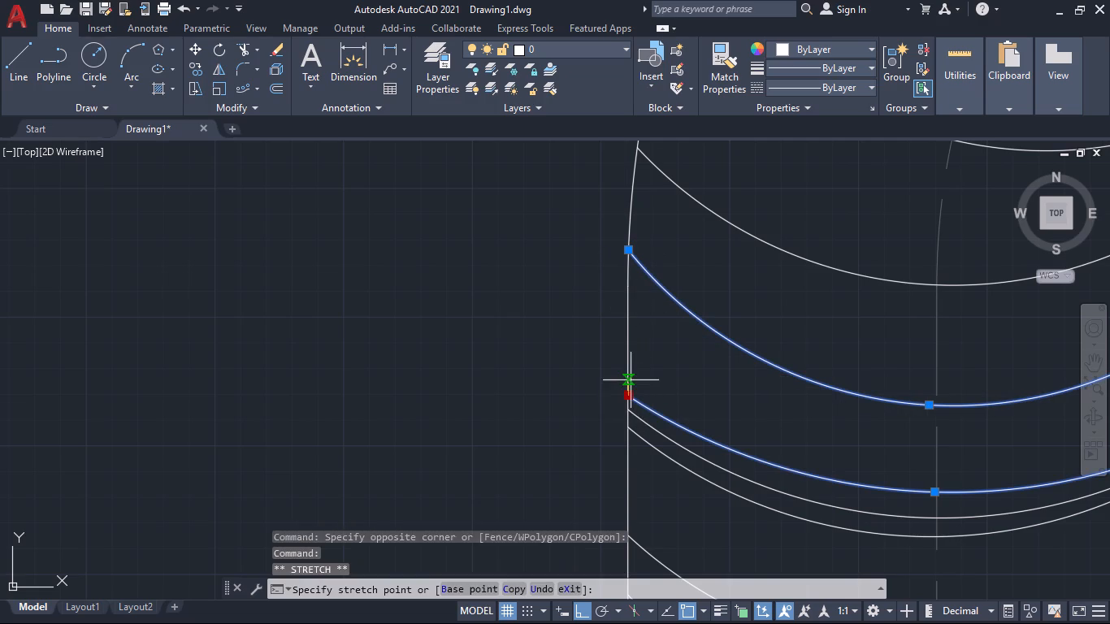
click(630, 375)
click(628, 409)
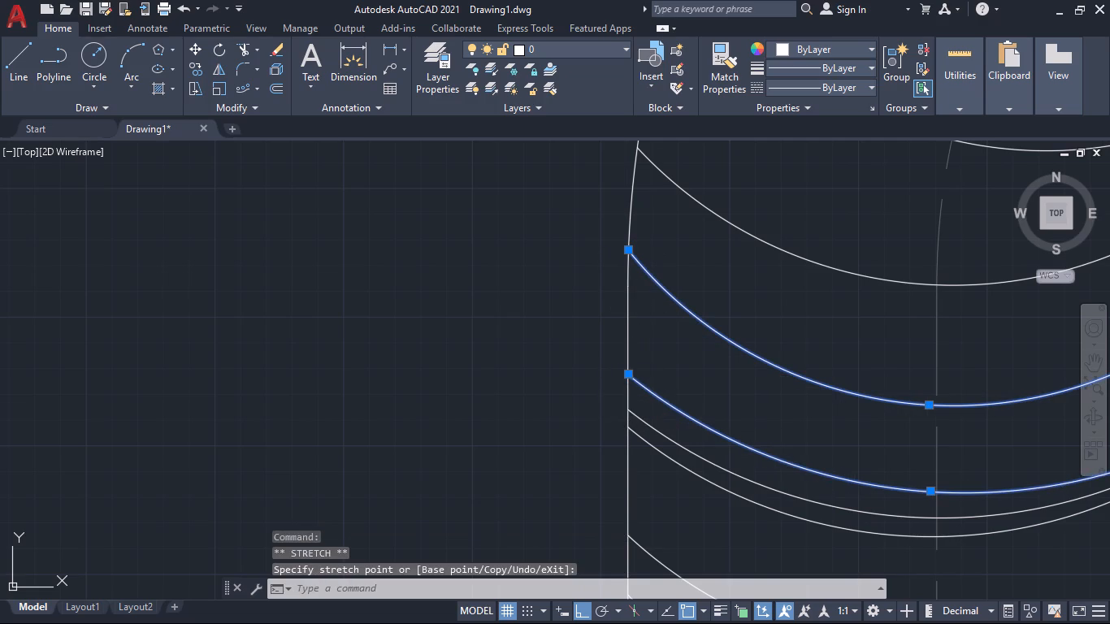
click(628, 397)
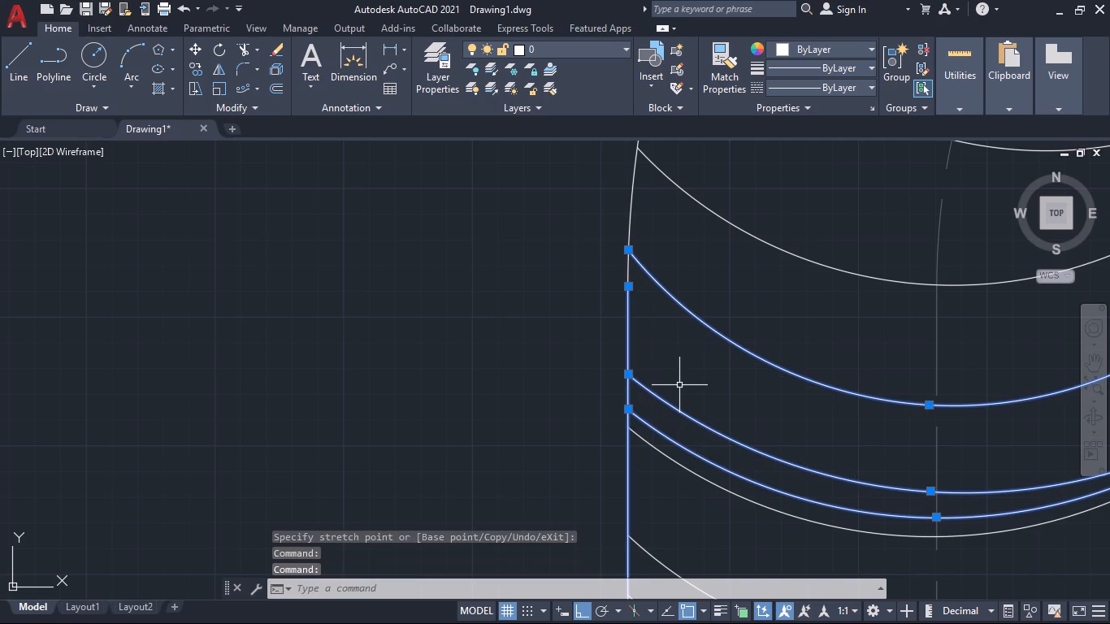
key(Escape)
click(650, 430)
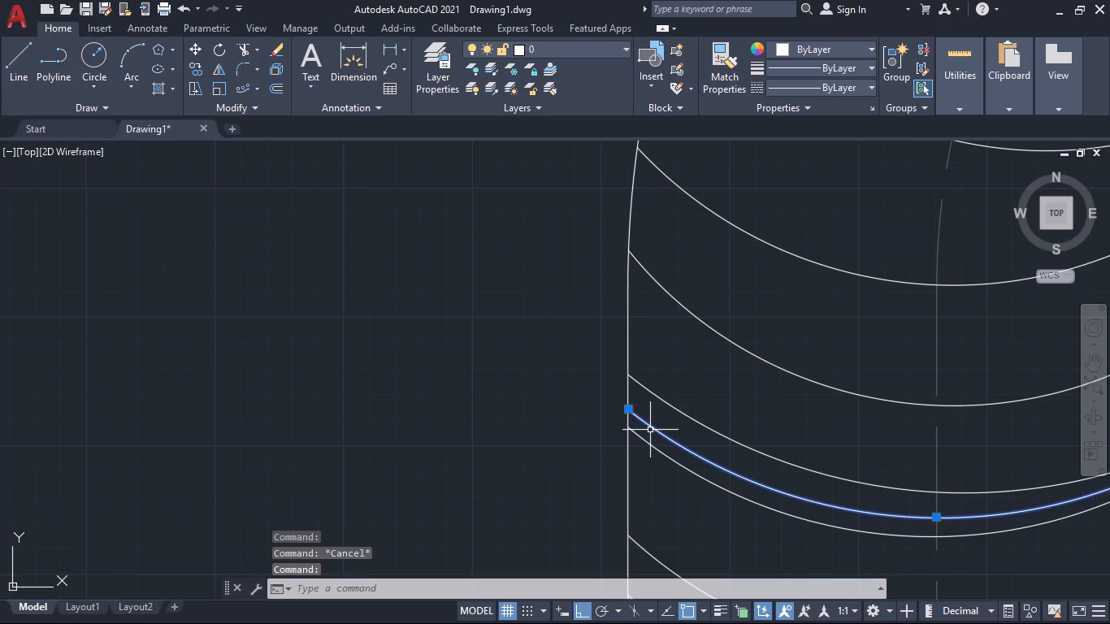
click(630, 409)
click(629, 401)
scroll(694, 442, down, 2)
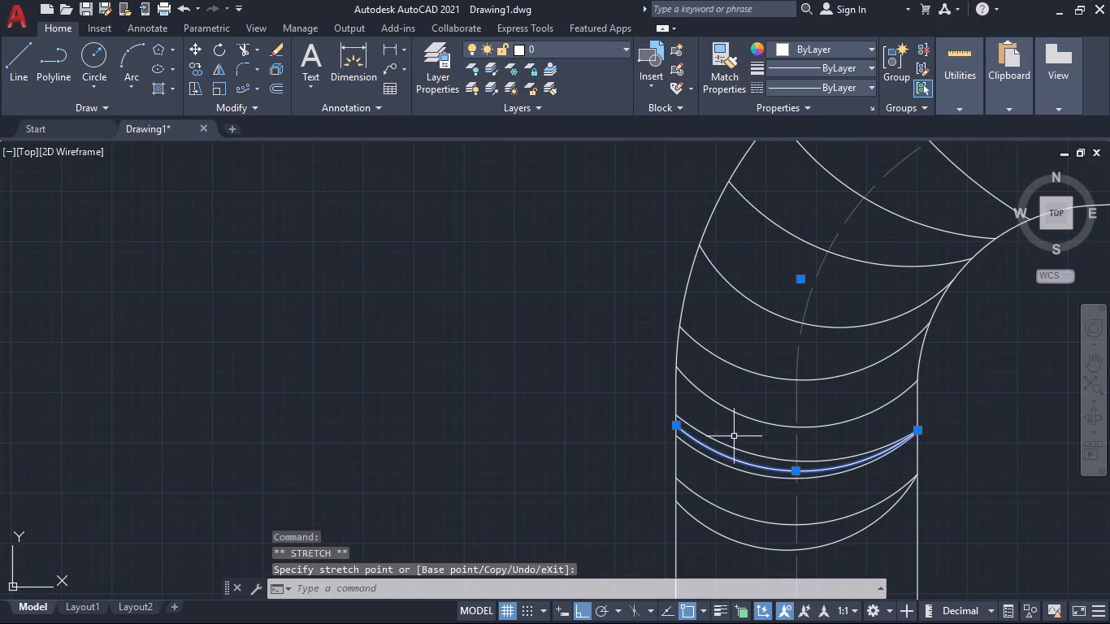
scroll(690, 440, up, 1)
key(Escape)
Lower the inner-wall endpoint of the lowest cross arc so it meets the wall slightly below the second arc's end.
scroll(960, 561, down, 2)
middle_drag(1045, 537, 834, 422)
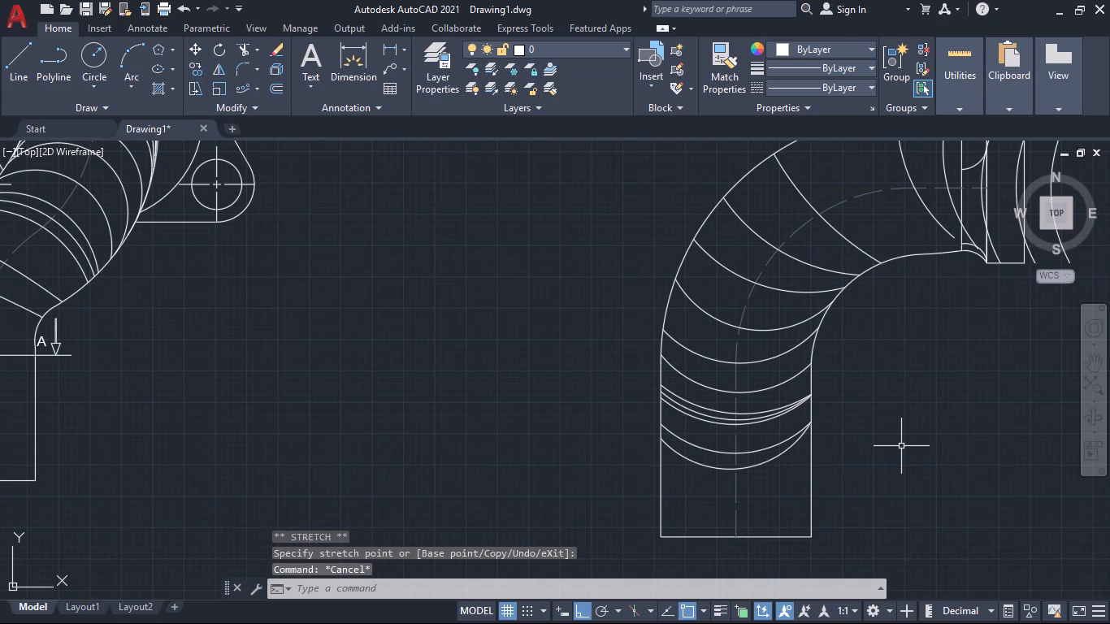
scroll(804, 444, up, 3)
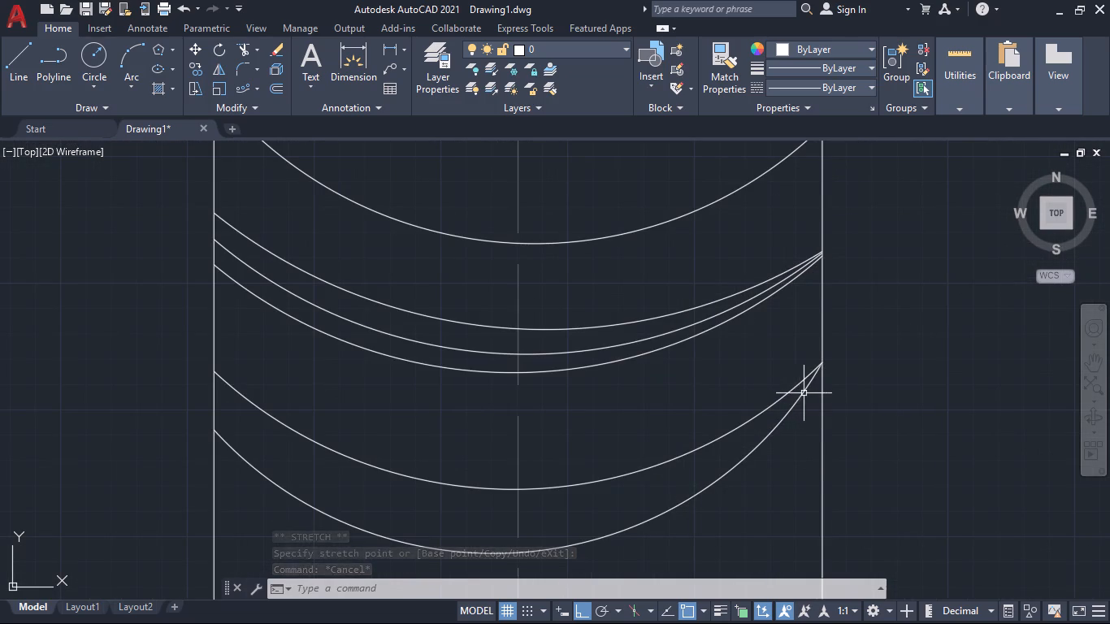
click(804, 393)
click(821, 363)
click(822, 388)
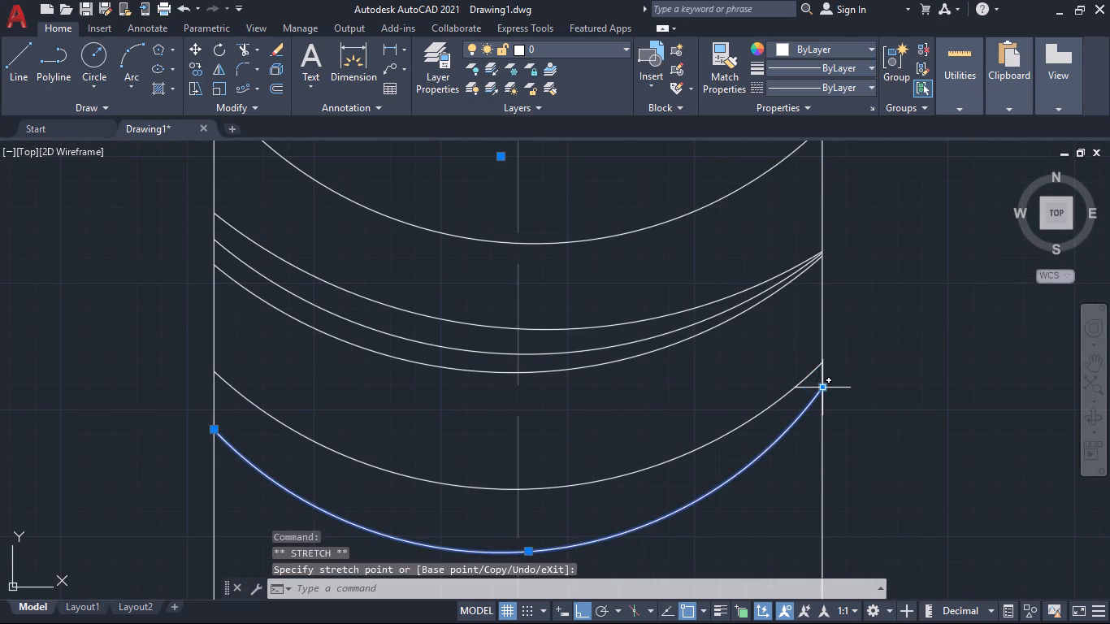
scroll(837, 384, down, 2)
middle_drag(873, 369, 856, 420)
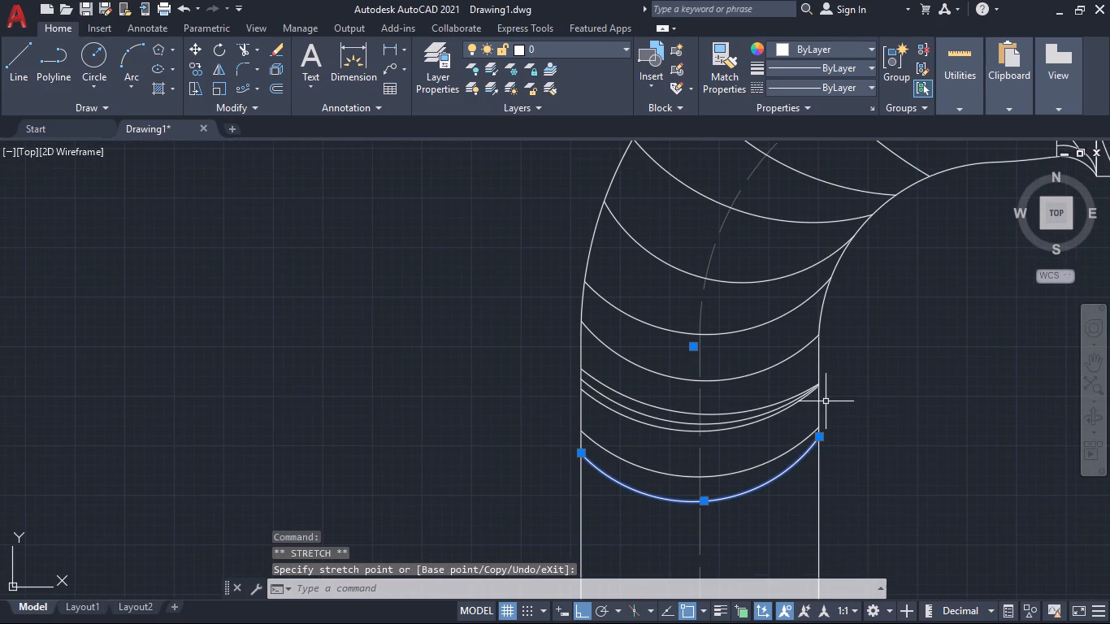
Move the inner-wall endpoints of the bottom and middle arcs in the group of three slightly down the wall to spread them.
scroll(821, 391, up, 2)
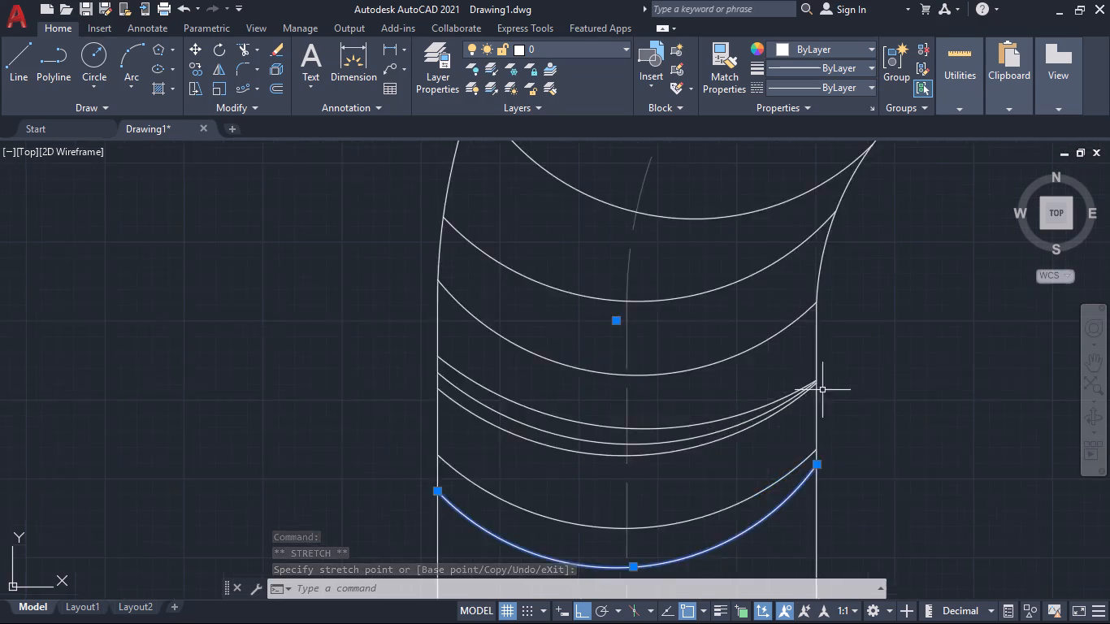
scroll(822, 390, up, 3)
click(769, 357)
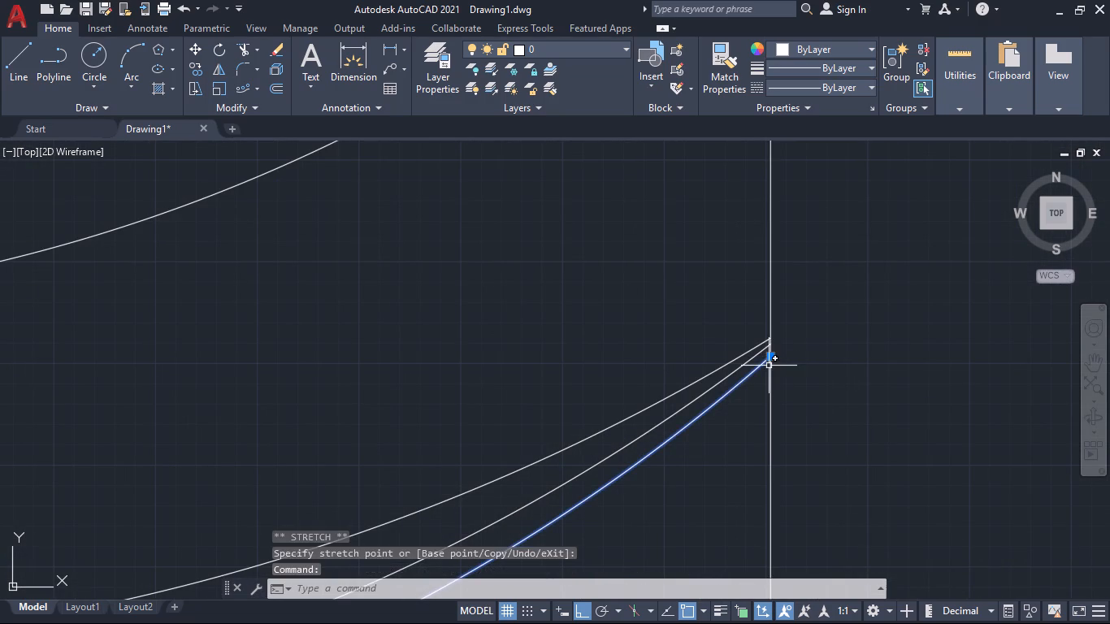
click(771, 355)
click(771, 379)
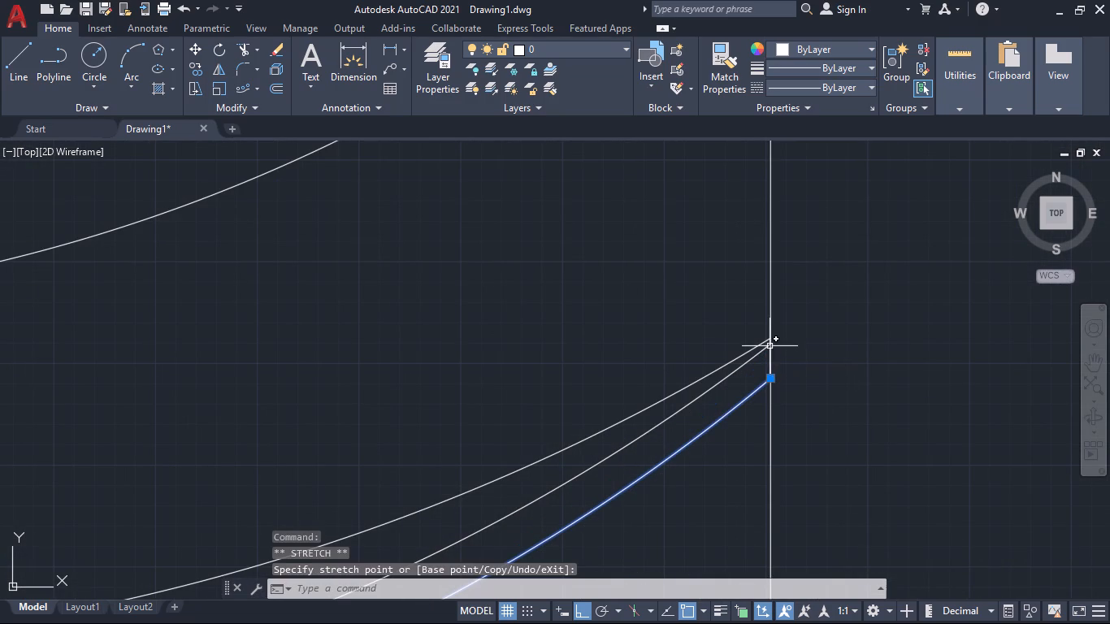
click(770, 345)
click(771, 346)
click(771, 357)
scroll(797, 359, down, 3)
scroll(870, 411, down, 2)
middle_drag(870, 411, 833, 411)
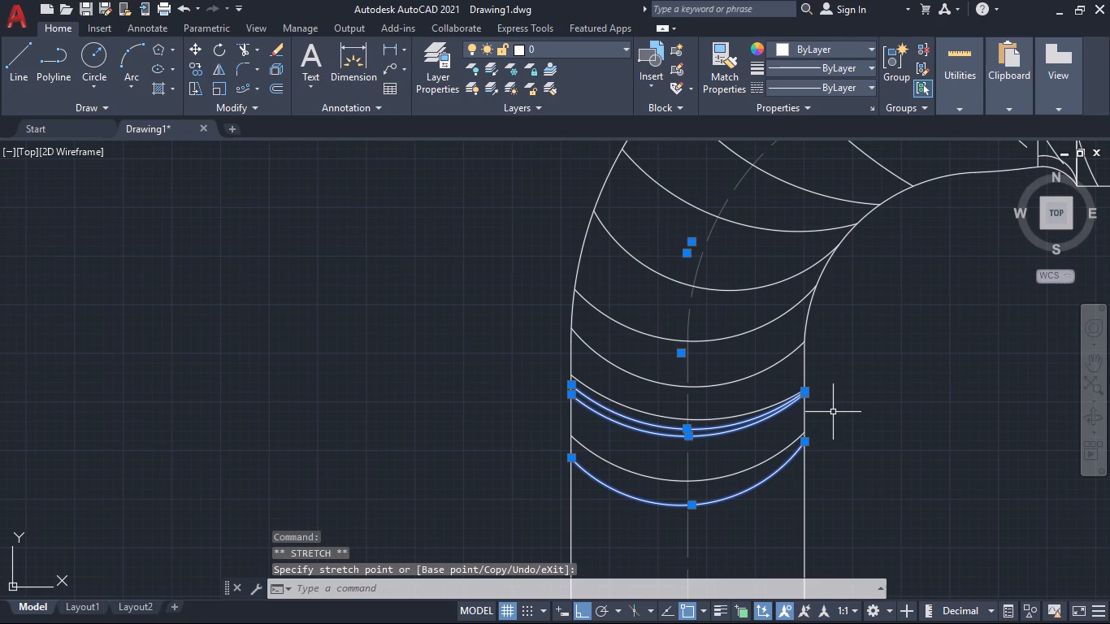
key(Escape)
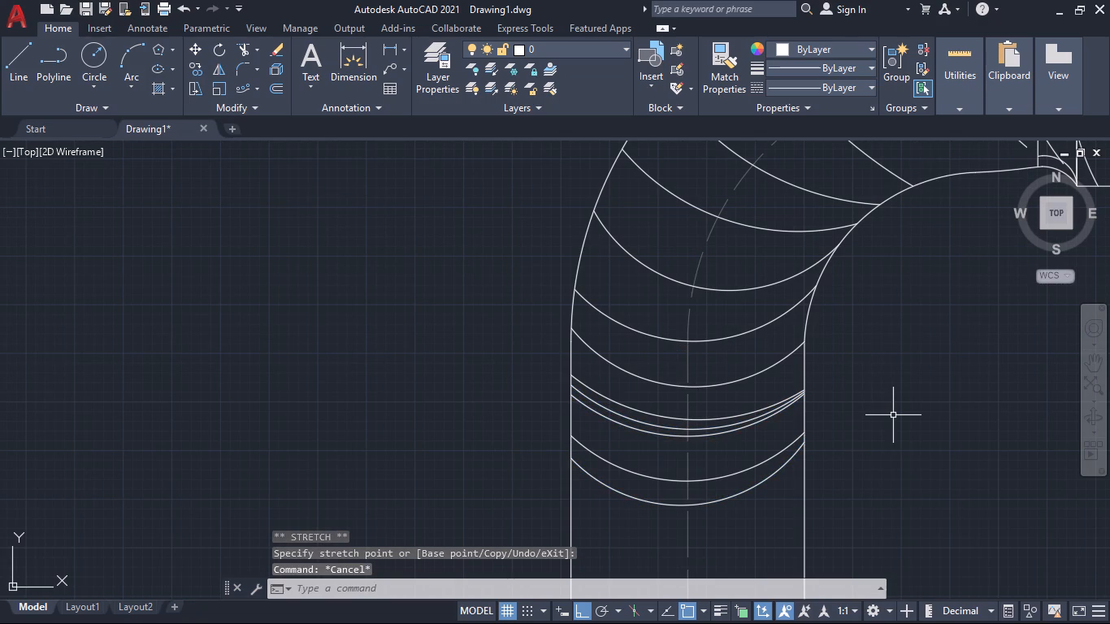
Examine the arc spacing along the side view's bend and compare it with the front view.
middle_drag(913, 401, 838, 410)
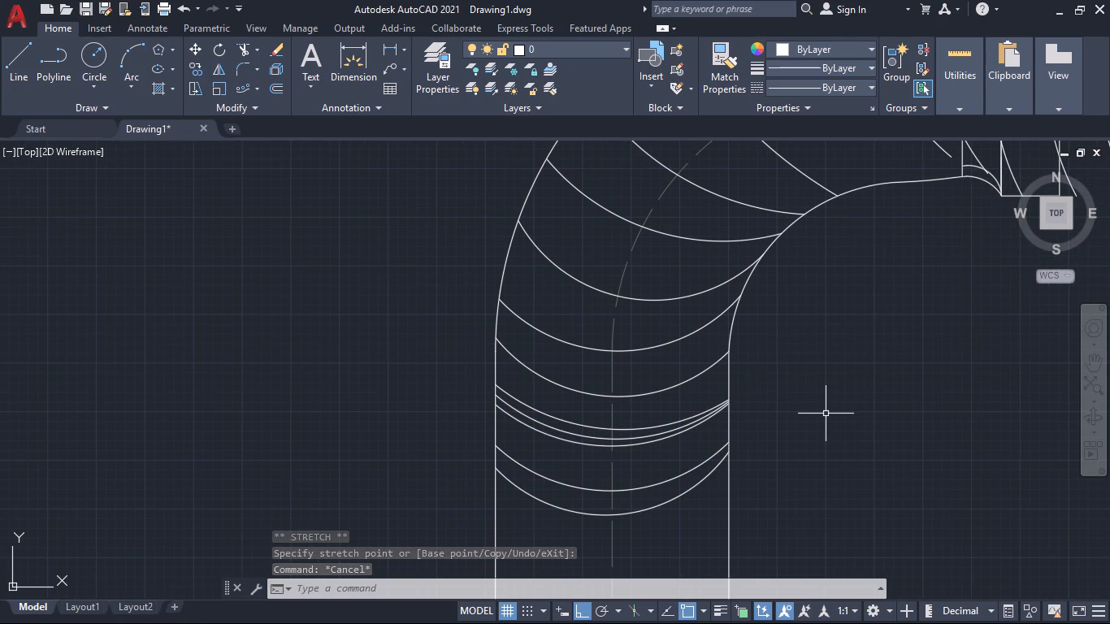
middle_drag(768, 411, 730, 432)
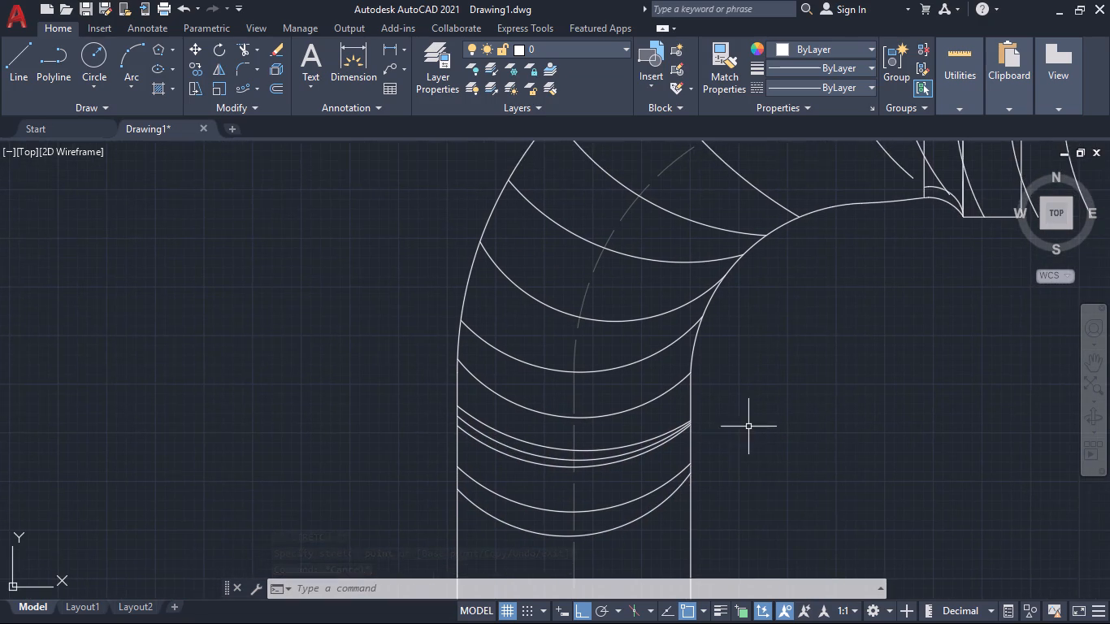
scroll(748, 427, down, 2)
middle_drag(761, 418, 713, 435)
scroll(709, 422, up, 1)
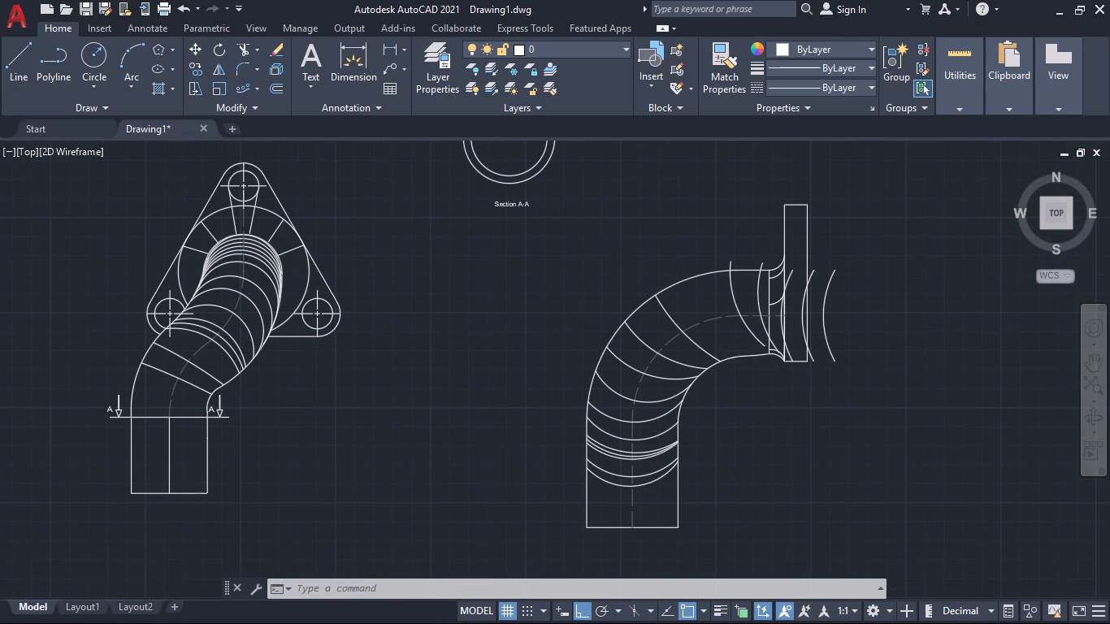
middle_drag(752, 394, 713, 466)
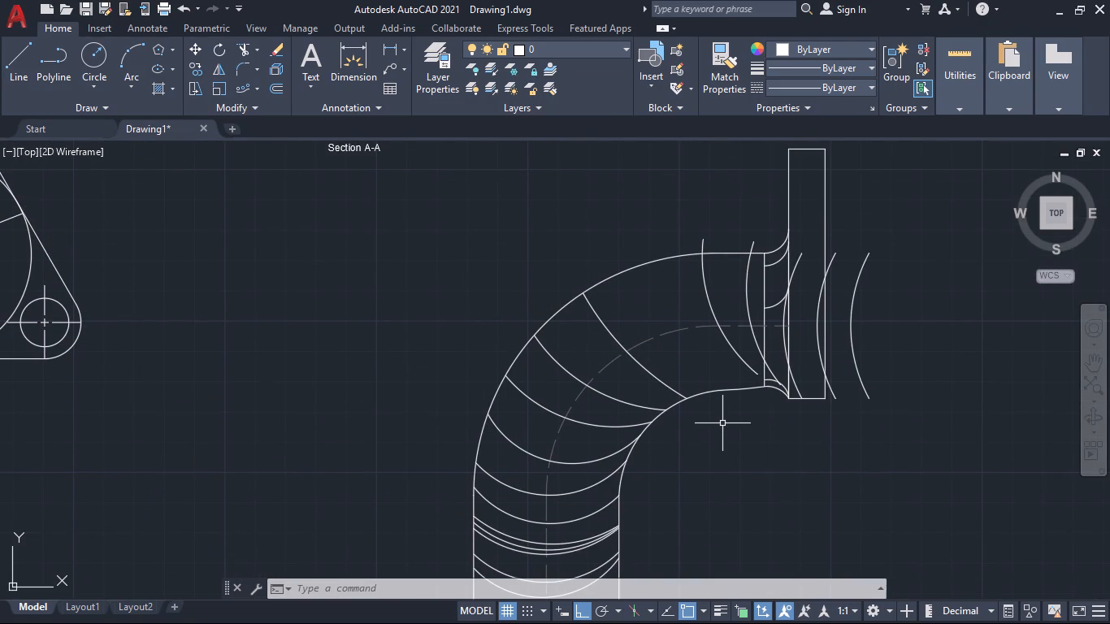
middle_drag(725, 428, 724, 440)
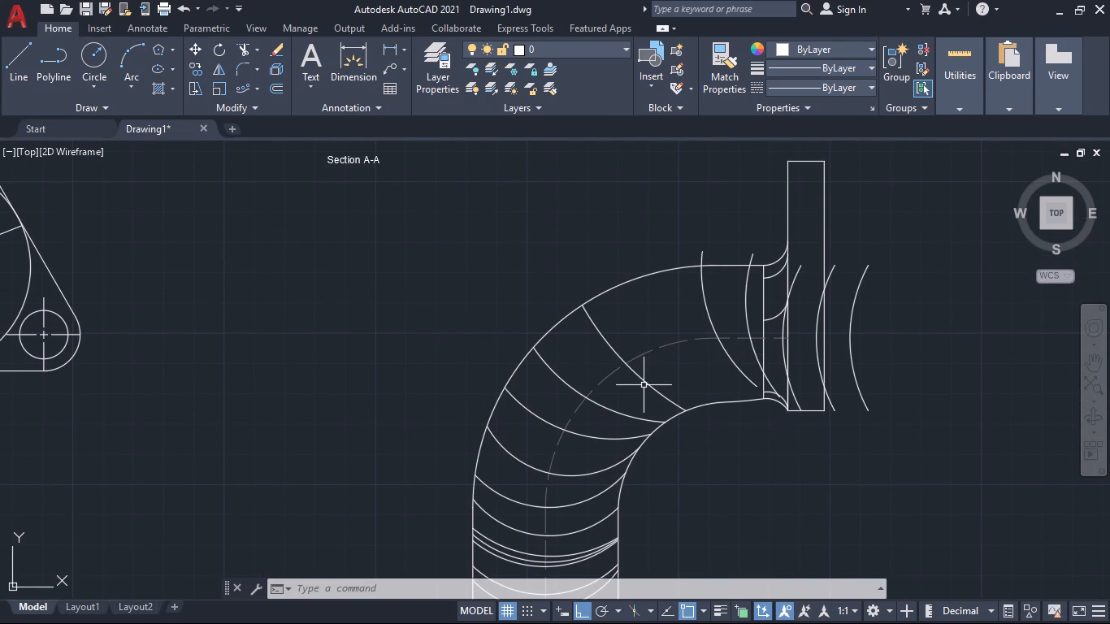
scroll(670, 438, down, 2)
middle_drag(675, 452, 640, 460)
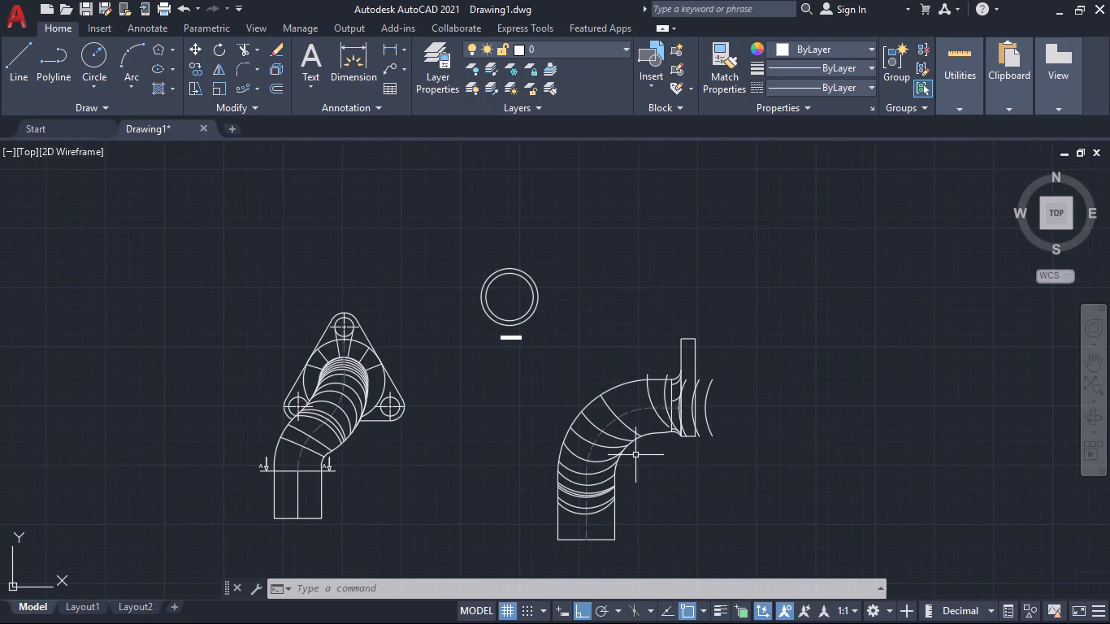
middle_drag(648, 462, 638, 483)
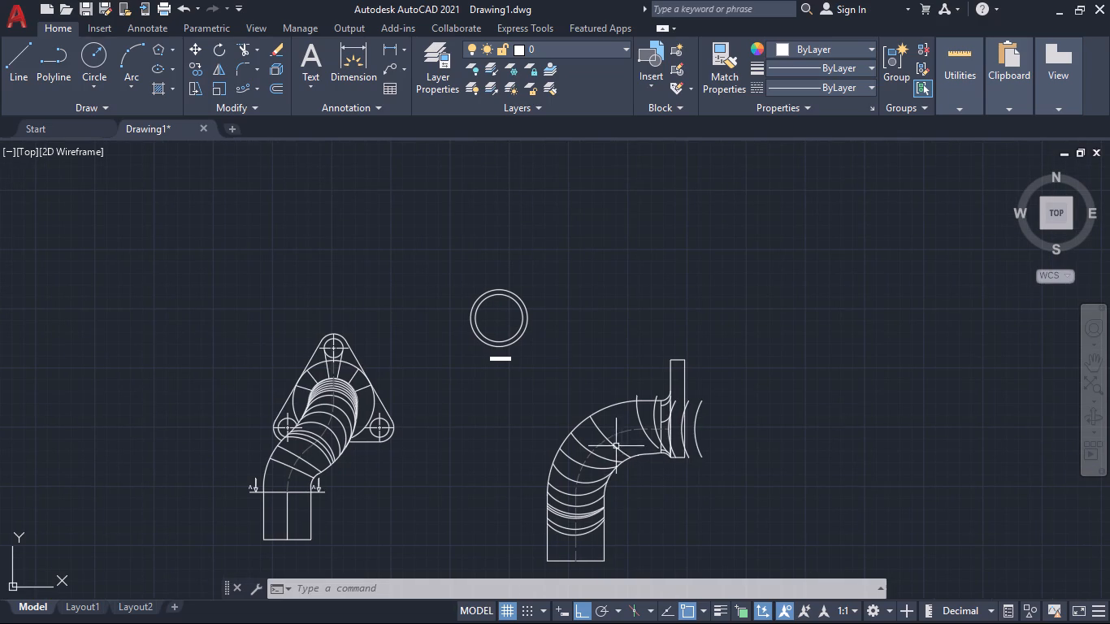
Deepen the eleventh cross arc at the centerline and shift both its endpoints slightly down the pipe walls toward the tenth arc.
scroll(604, 433, up, 2)
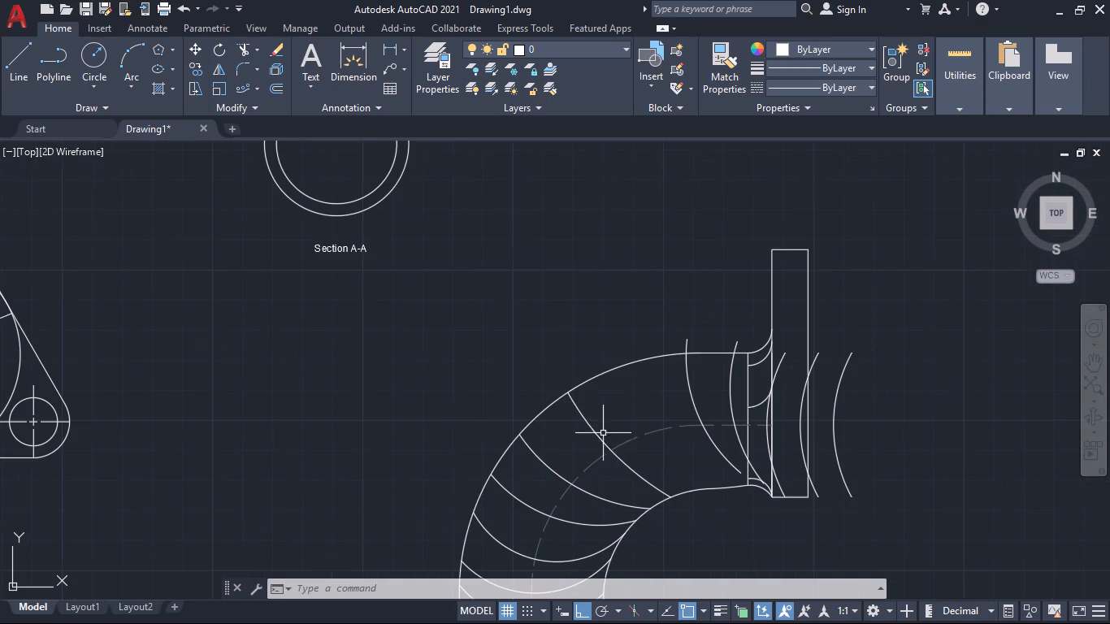
click(592, 427)
click(614, 452)
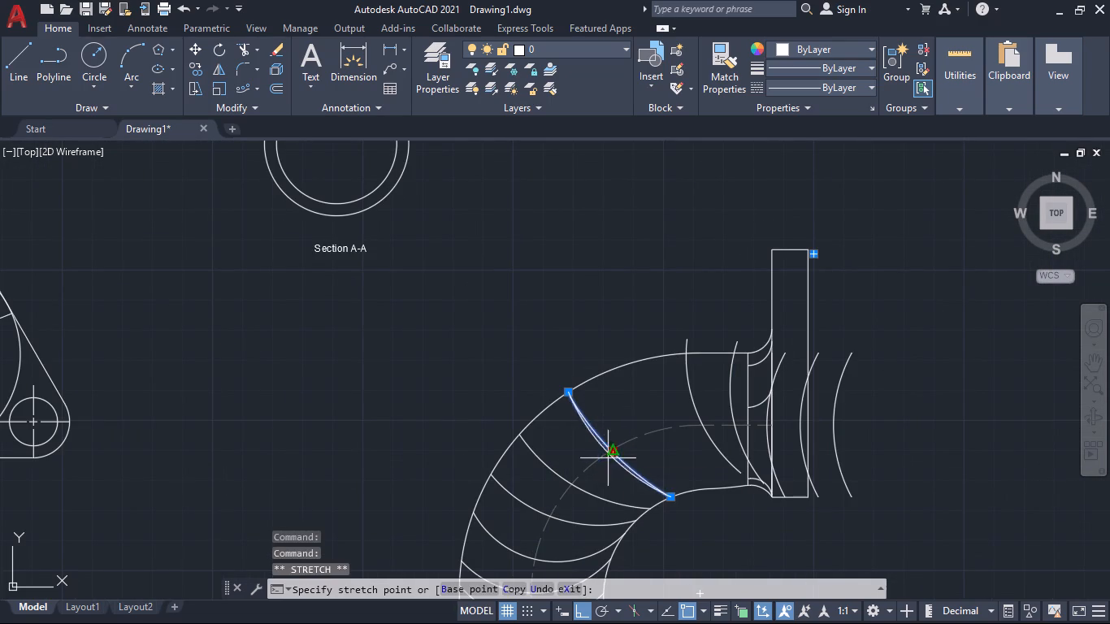
click(598, 461)
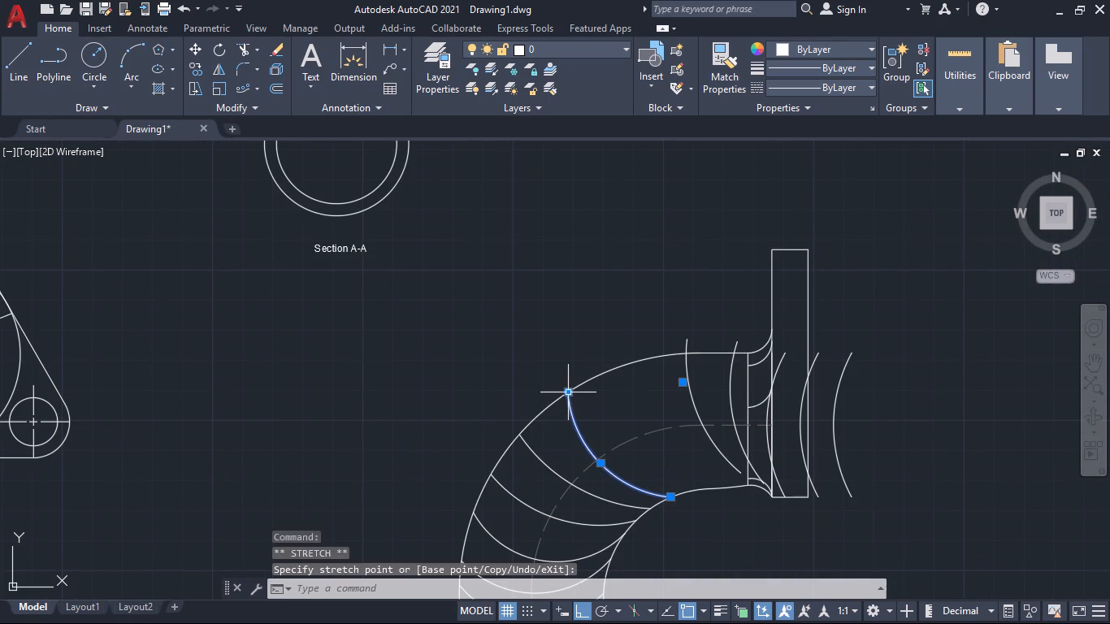
click(569, 392)
scroll(556, 397, up, 3)
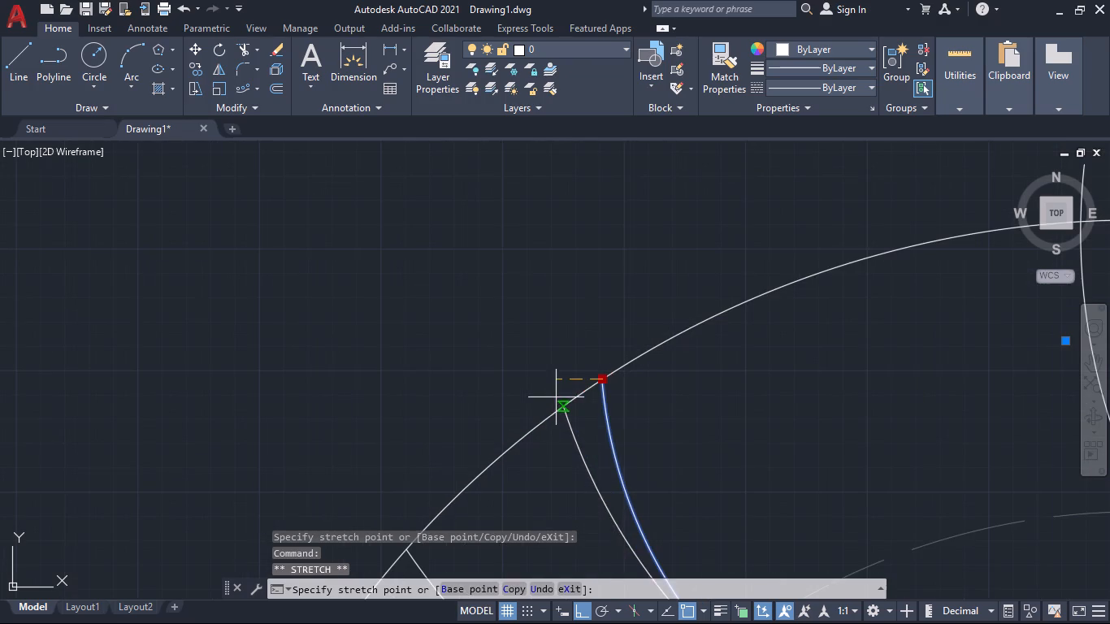
click(554, 418)
scroll(620, 434, down, 2)
middle_drag(668, 454, 602, 363)
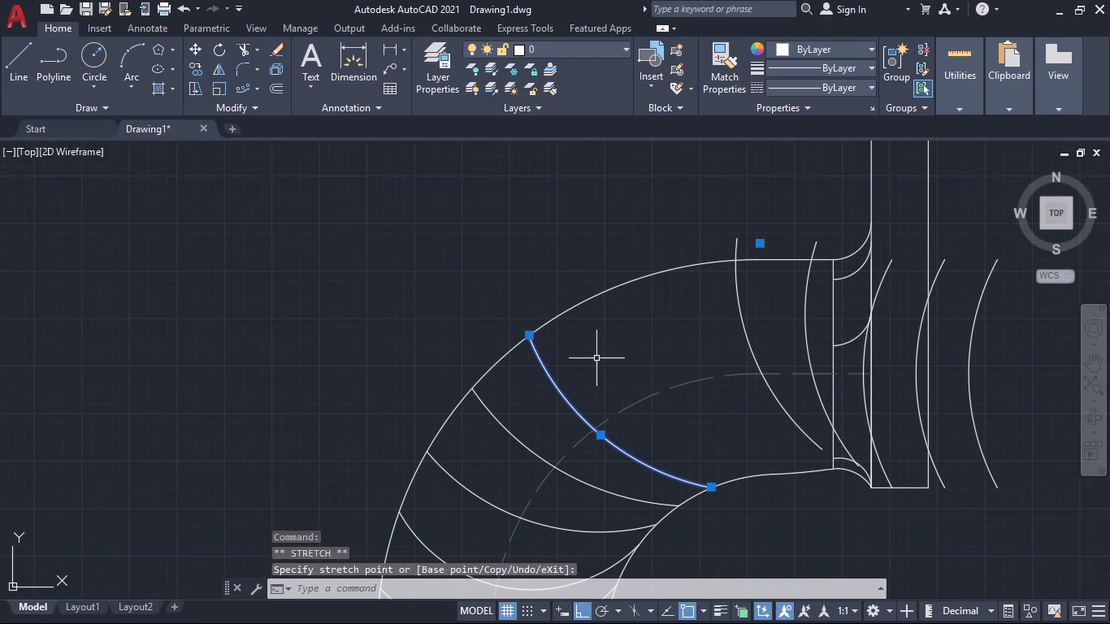
click(710, 491)
click(694, 495)
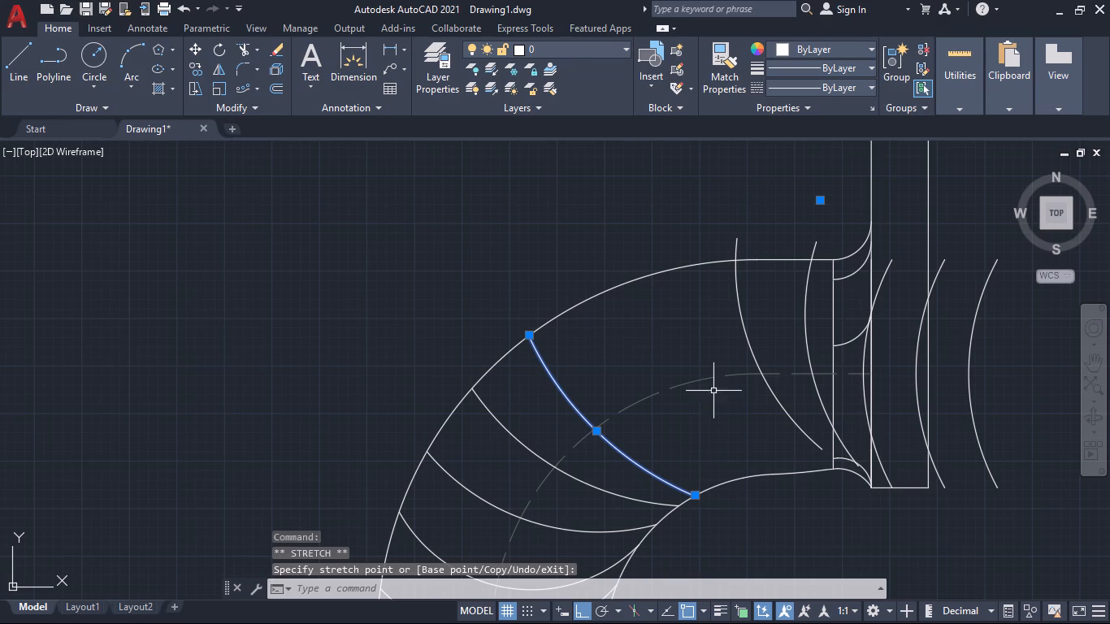
Stretch the loose arc nearest the bend into a twelfth cross arc, with both ends on the pipe walls just above the eleventh.
click(748, 330)
click(744, 336)
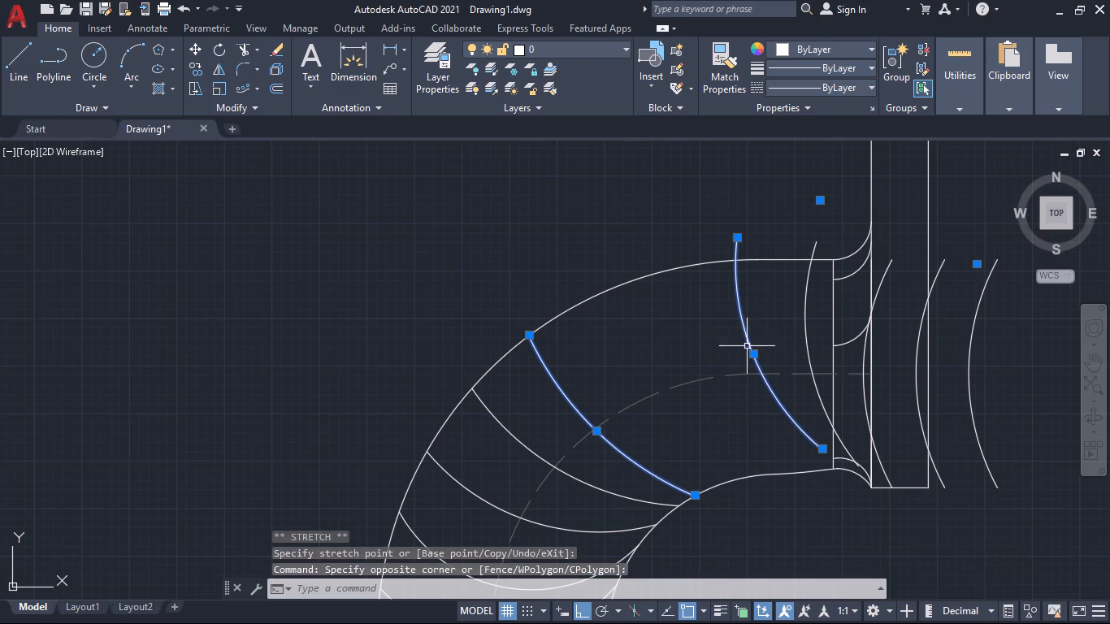
click(752, 353)
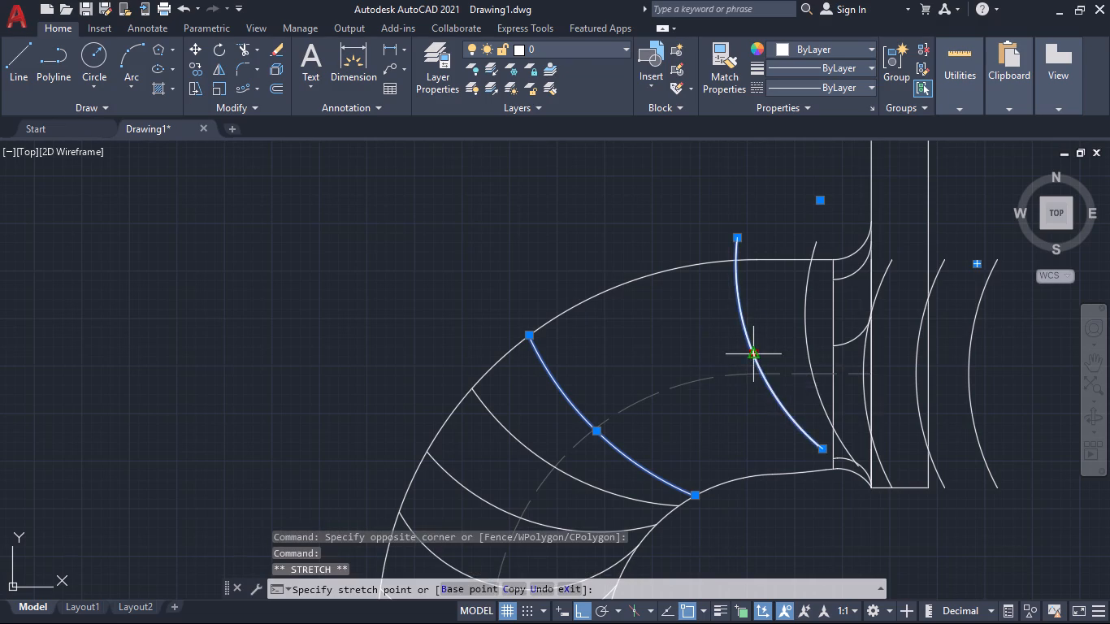
click(633, 409)
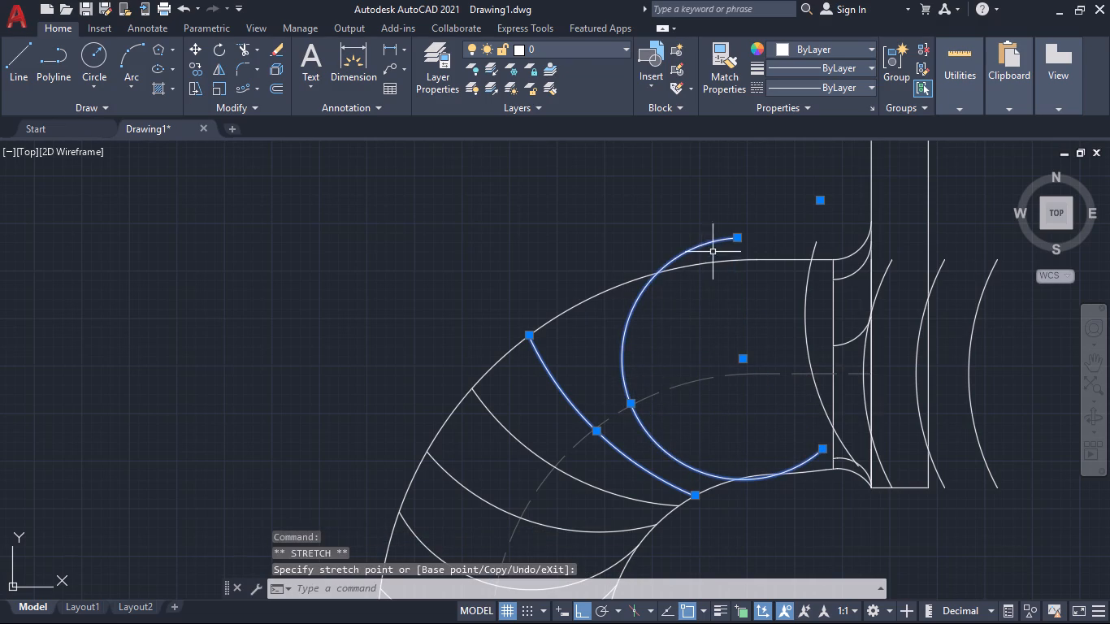
click(739, 238)
click(568, 311)
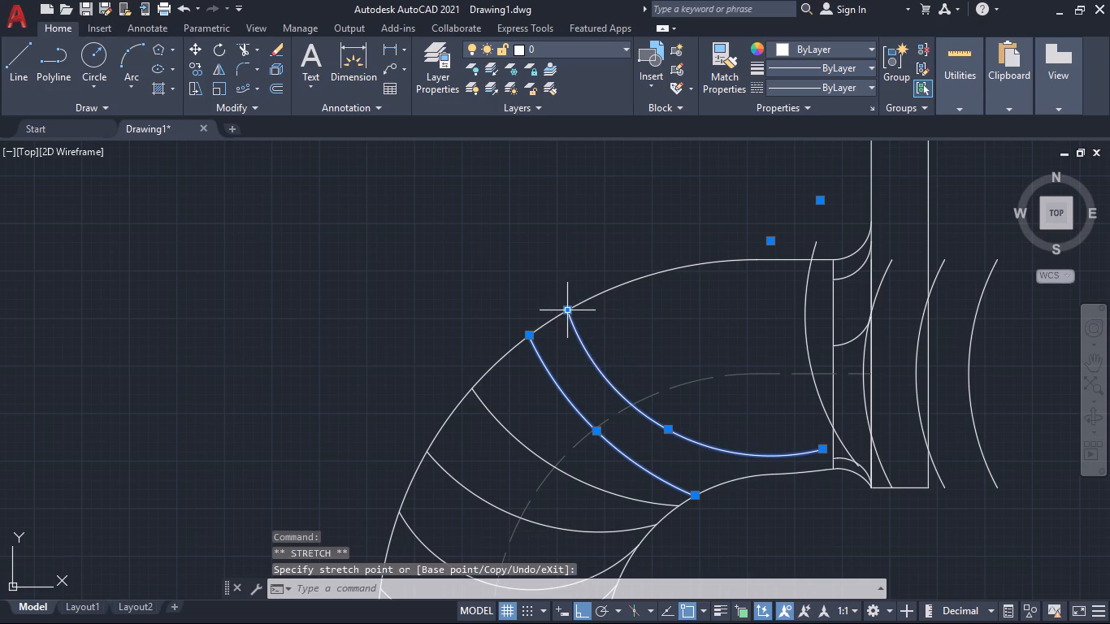
click(824, 448)
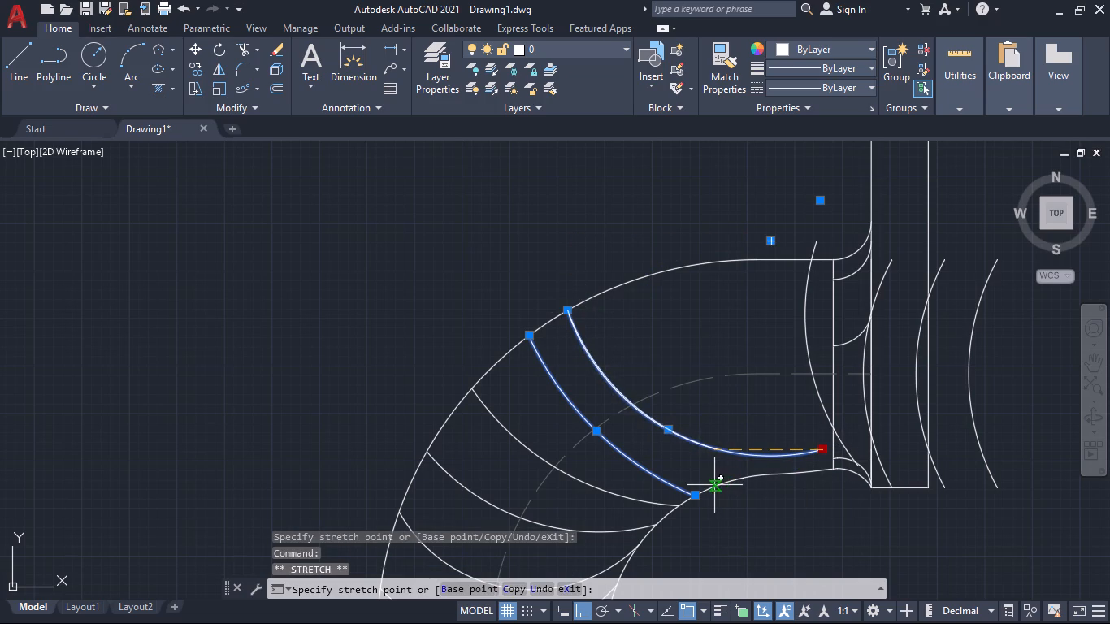
click(714, 485)
Stretch the nearest loose arc into a thirteenth cross arc, ends on the pipe walls just above the twelfth, bowed slightly at the centerline.
click(820, 385)
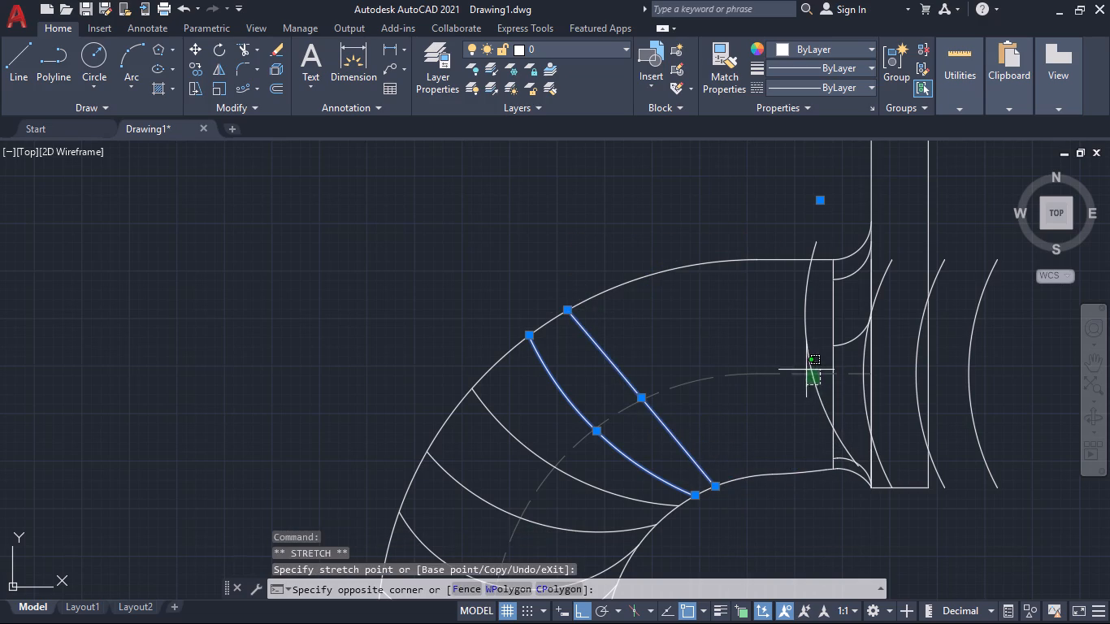
click(814, 396)
click(807, 356)
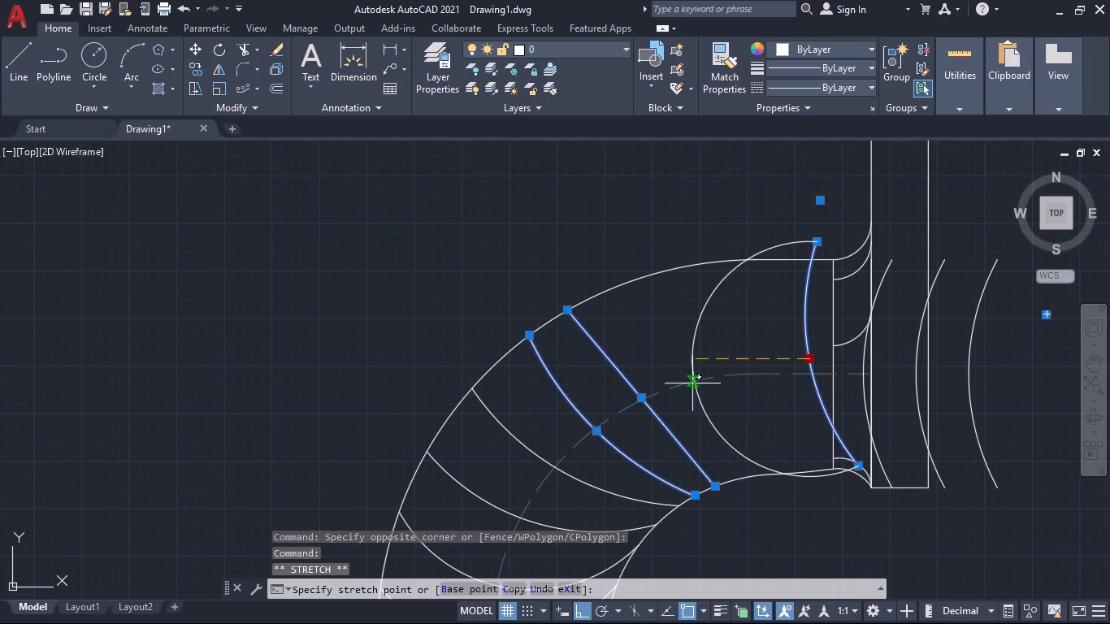
click(692, 383)
click(814, 244)
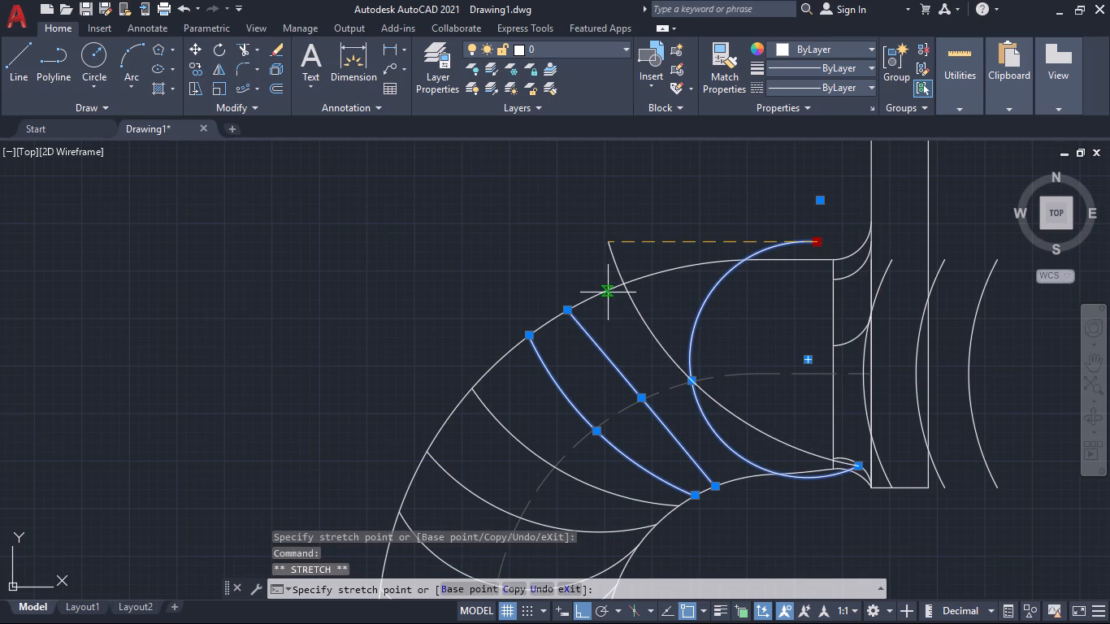
click(608, 292)
click(857, 467)
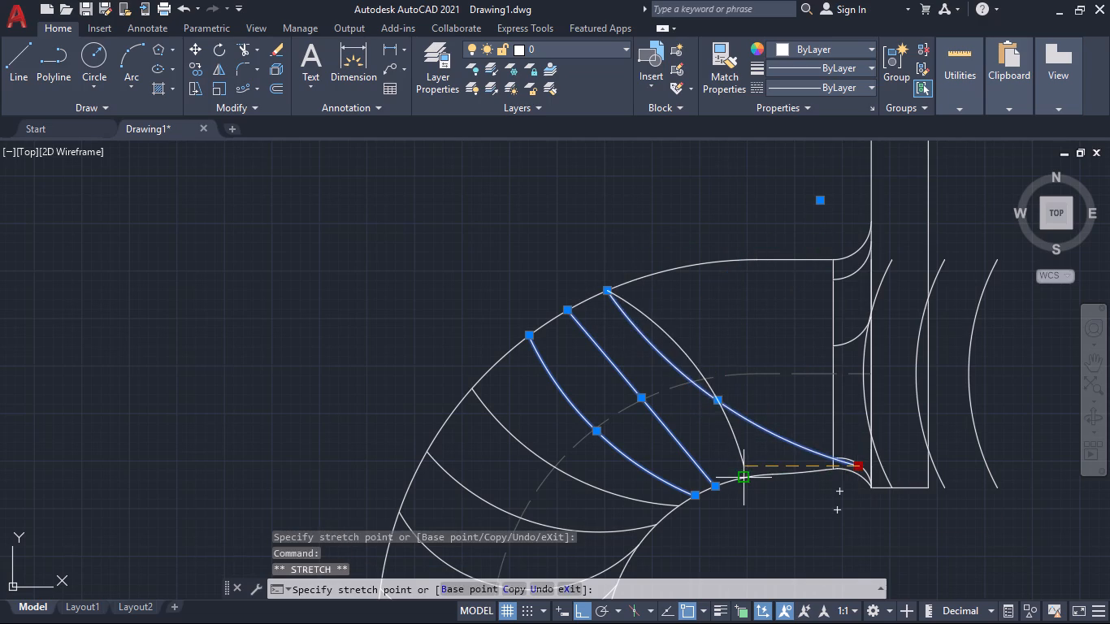
click(742, 475)
click(696, 371)
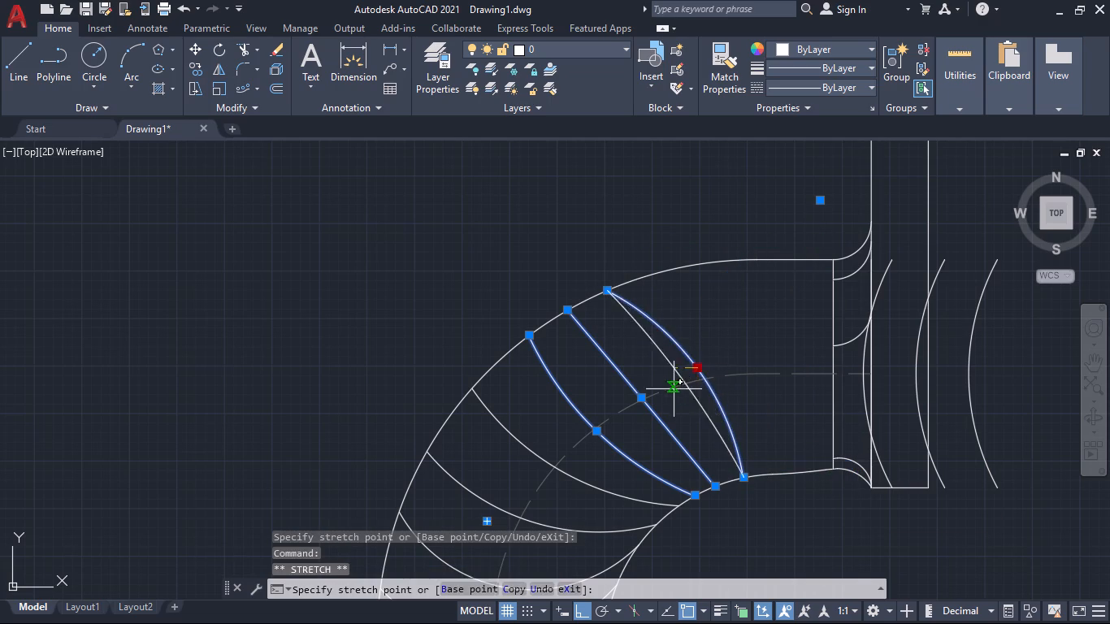
click(673, 391)
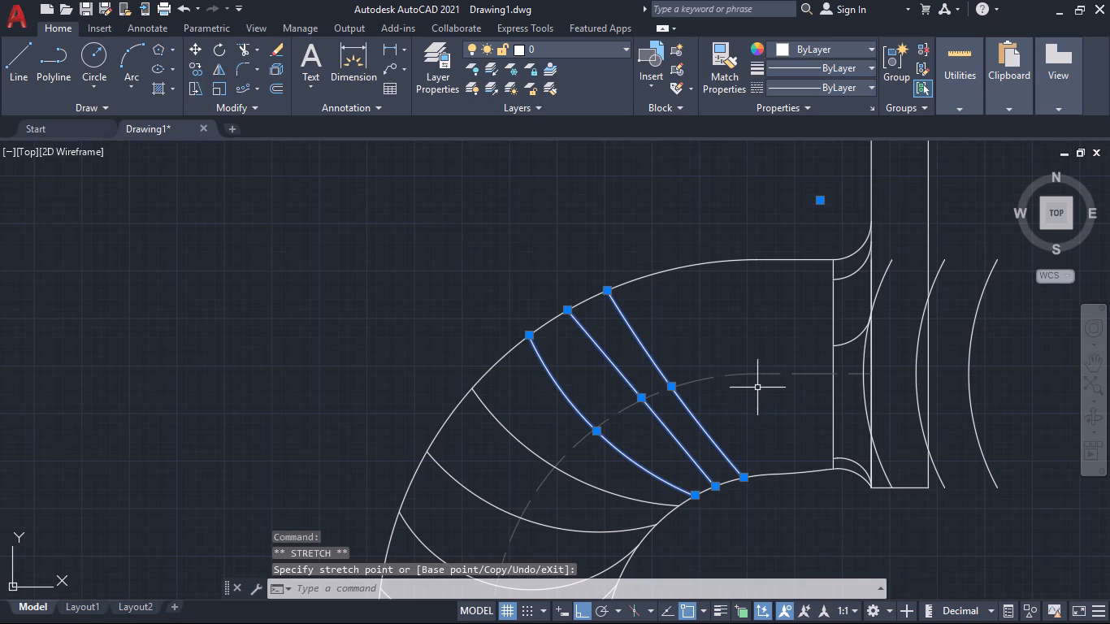
Shift the outer-wall endpoints of the thirteenth, twelfth and eleventh arcs slightly along the wall toward the flange.
click(608, 292)
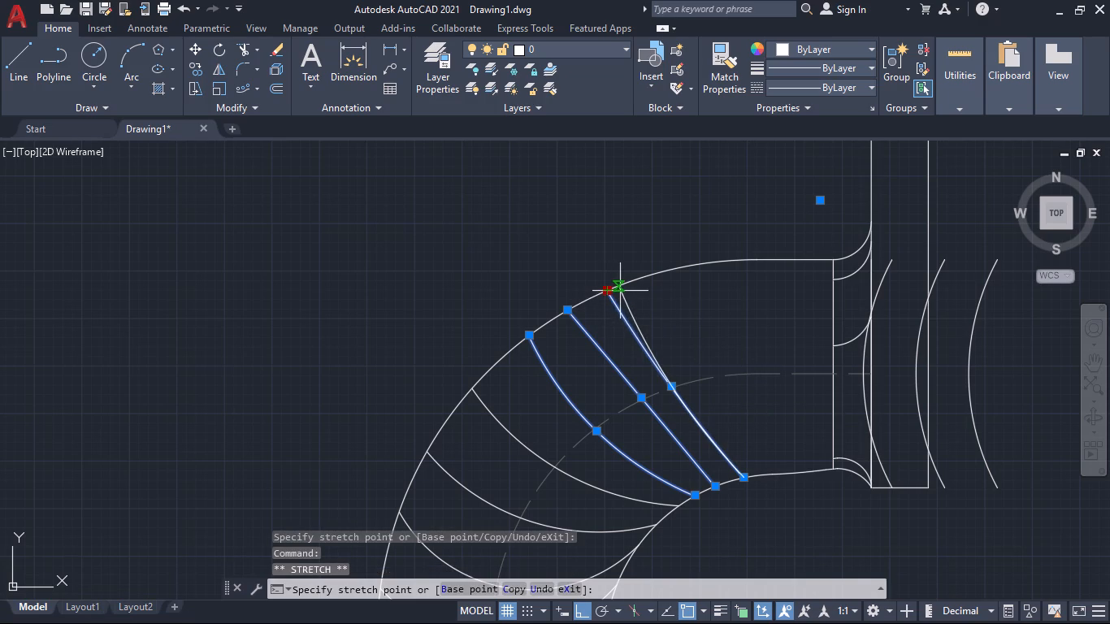
click(620, 291)
click(571, 310)
click(582, 308)
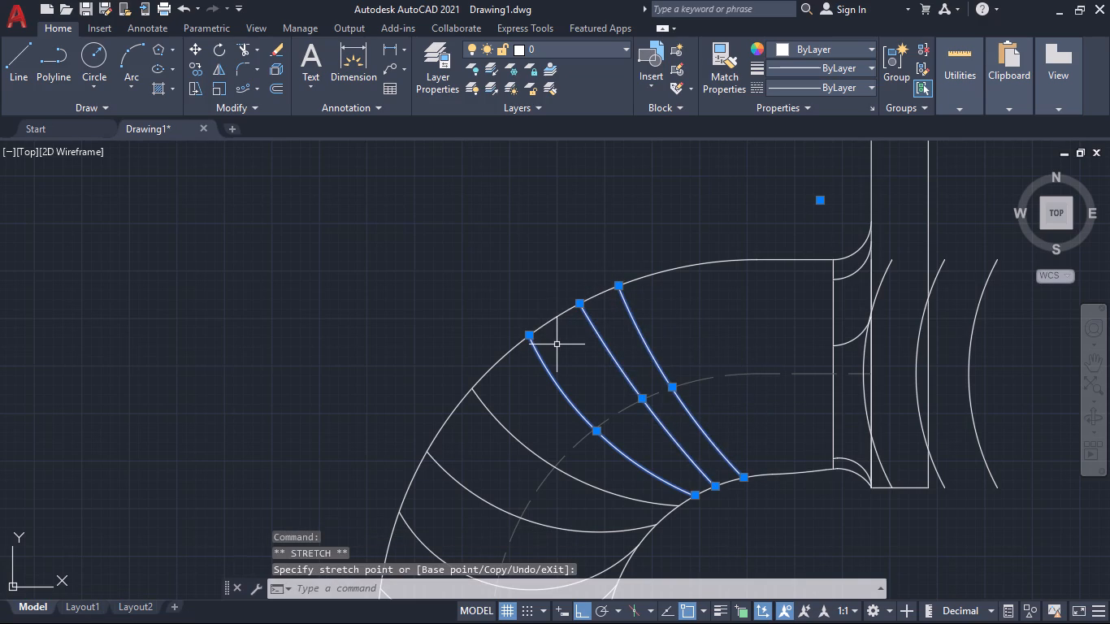
click(527, 336)
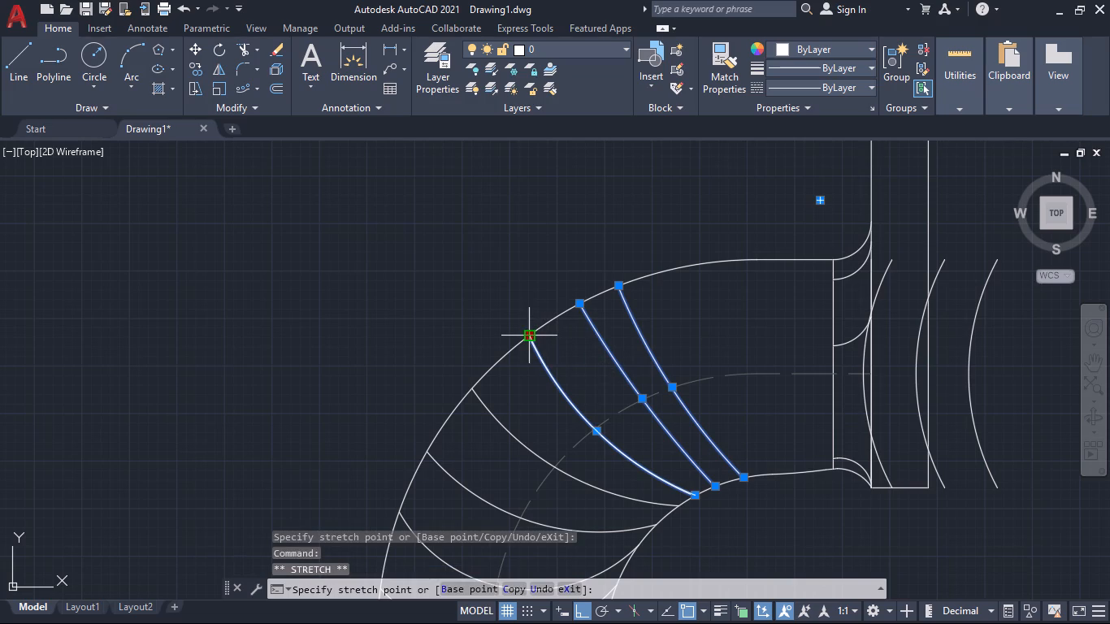
click(537, 334)
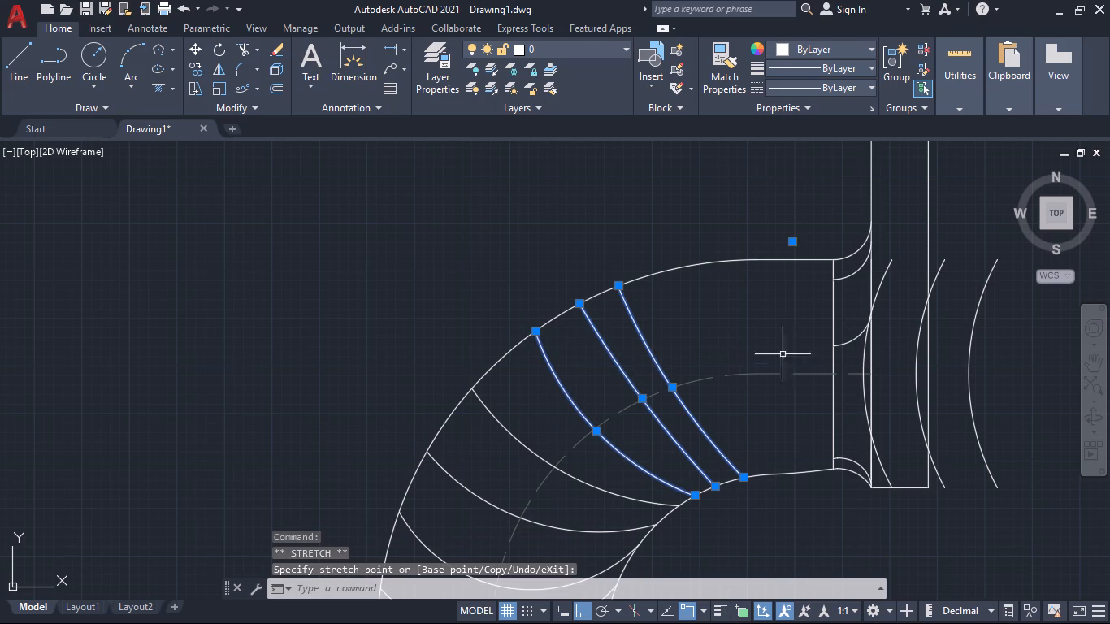
Stretch the next loose arc into a fourteenth cross arc, ends on the pipe walls beyond the thirteenth, nearly straight through the centerline.
click(863, 394)
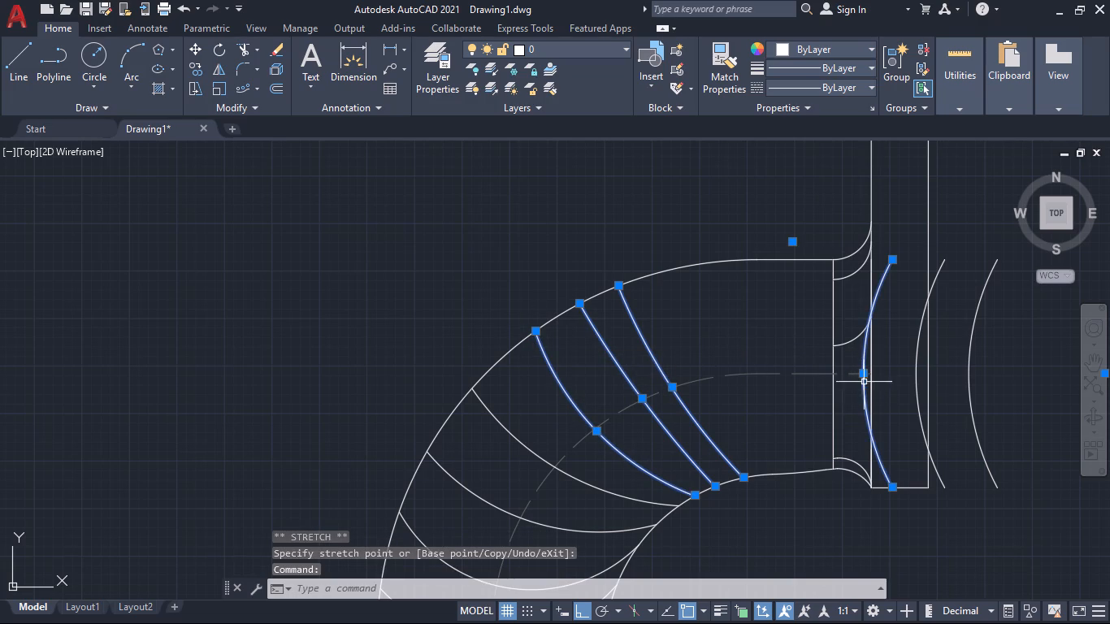
click(862, 374)
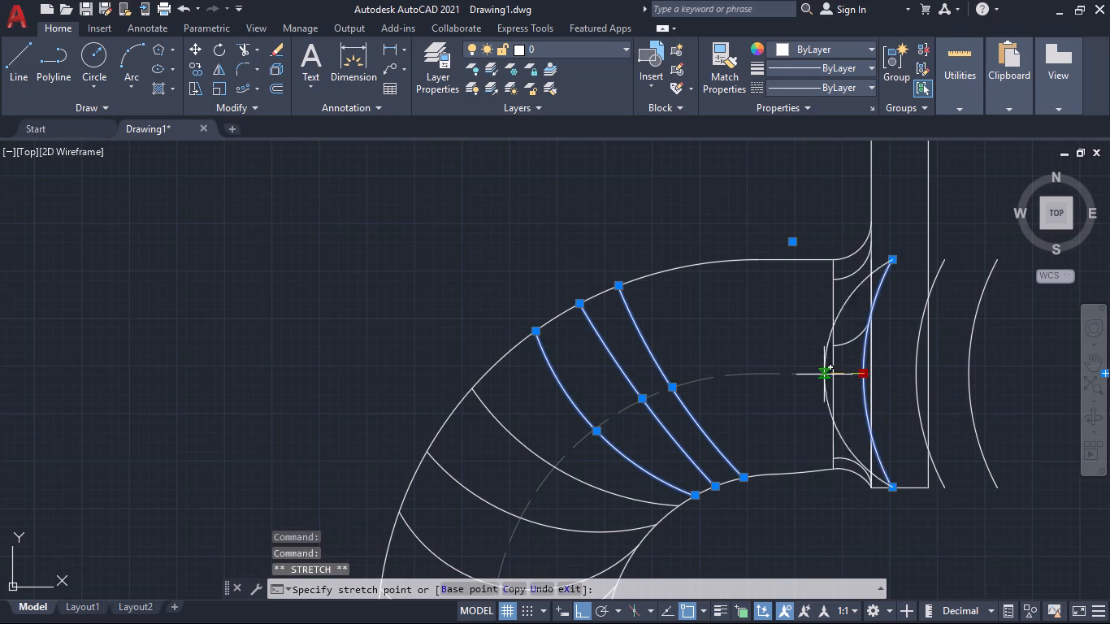
click(705, 379)
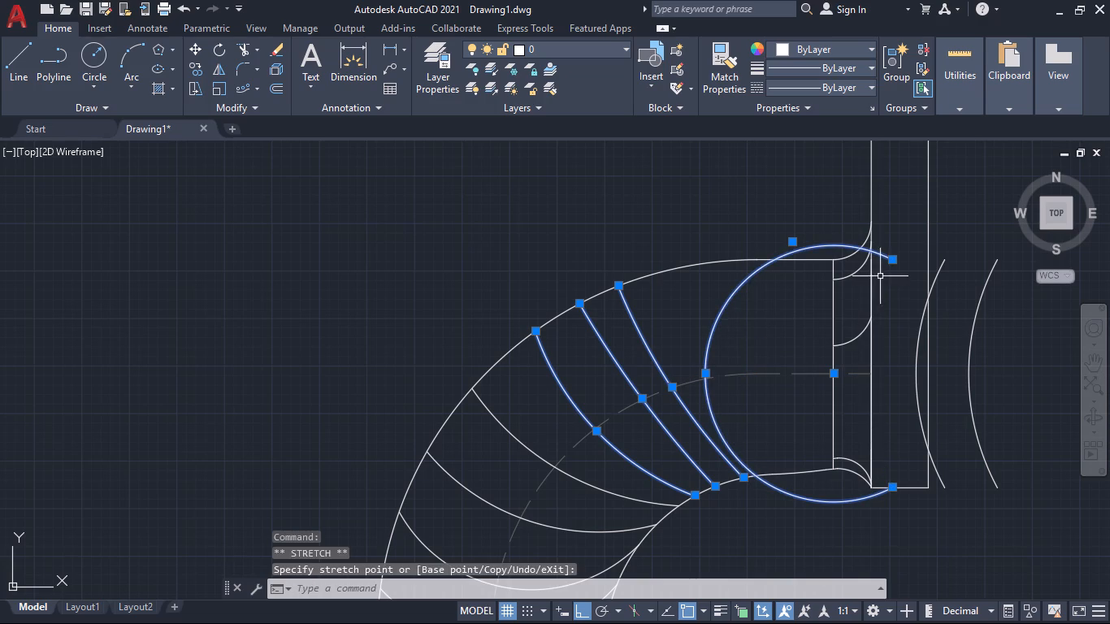
click(891, 262)
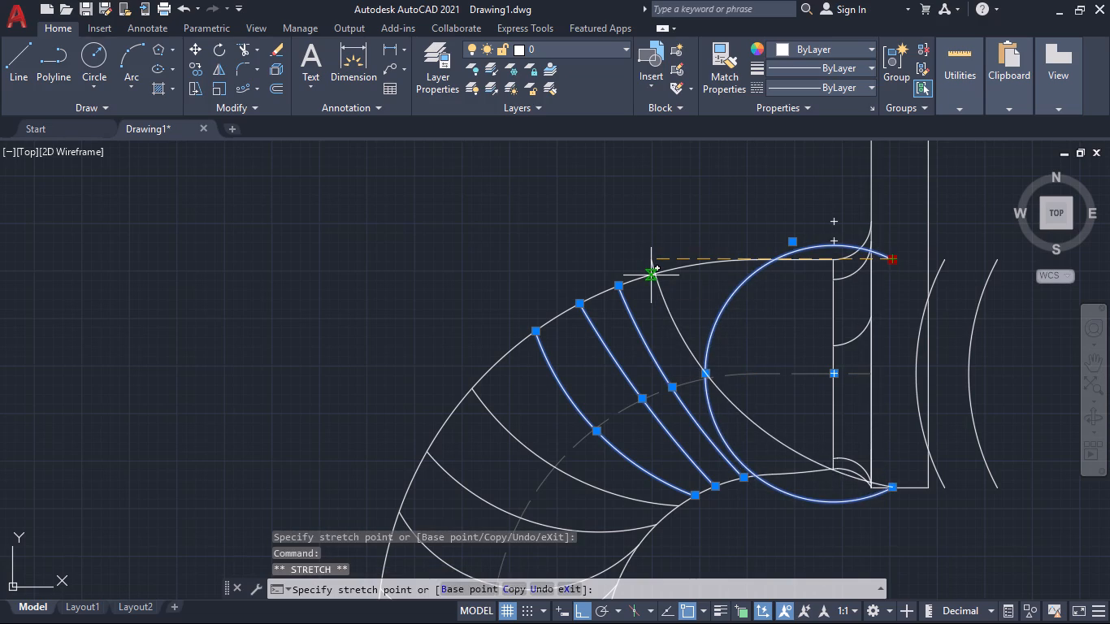
click(653, 275)
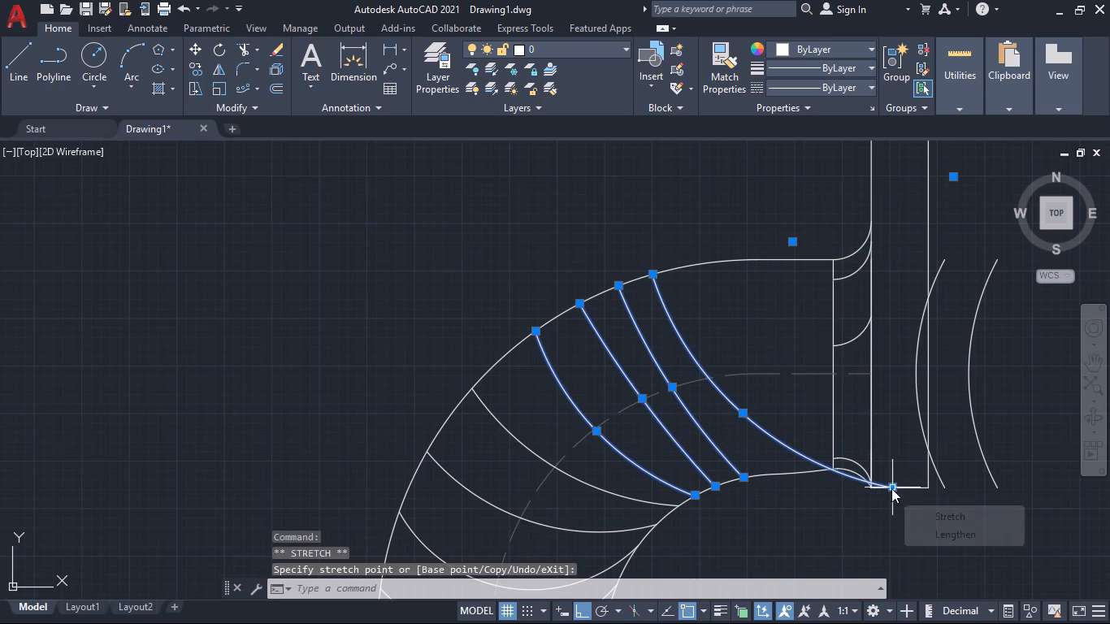
click(891, 488)
click(770, 472)
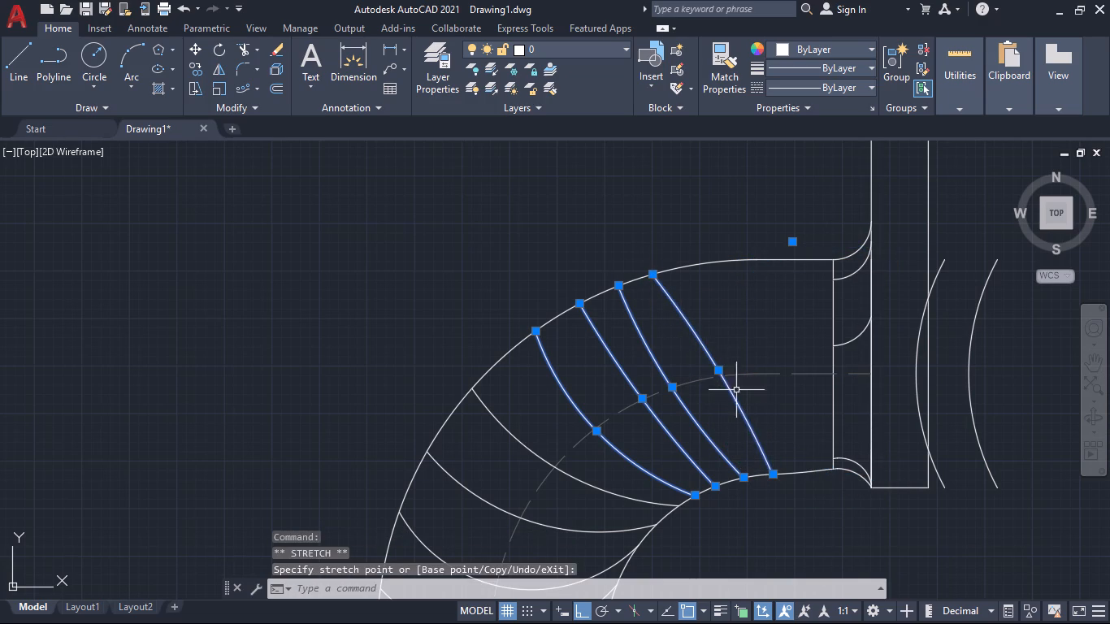
click(718, 370)
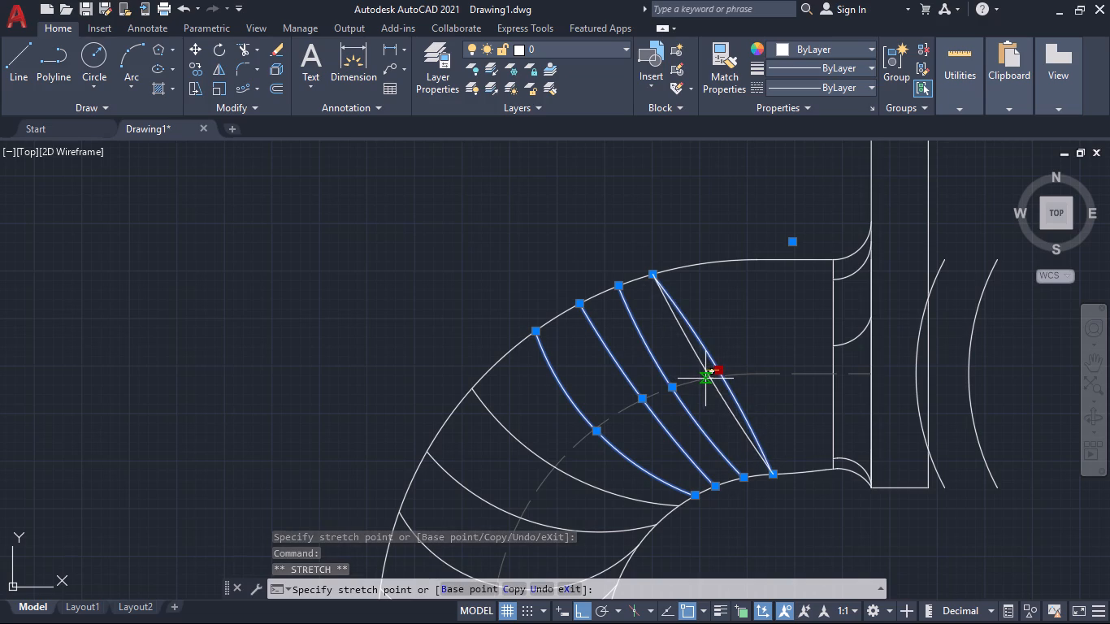
click(709, 379)
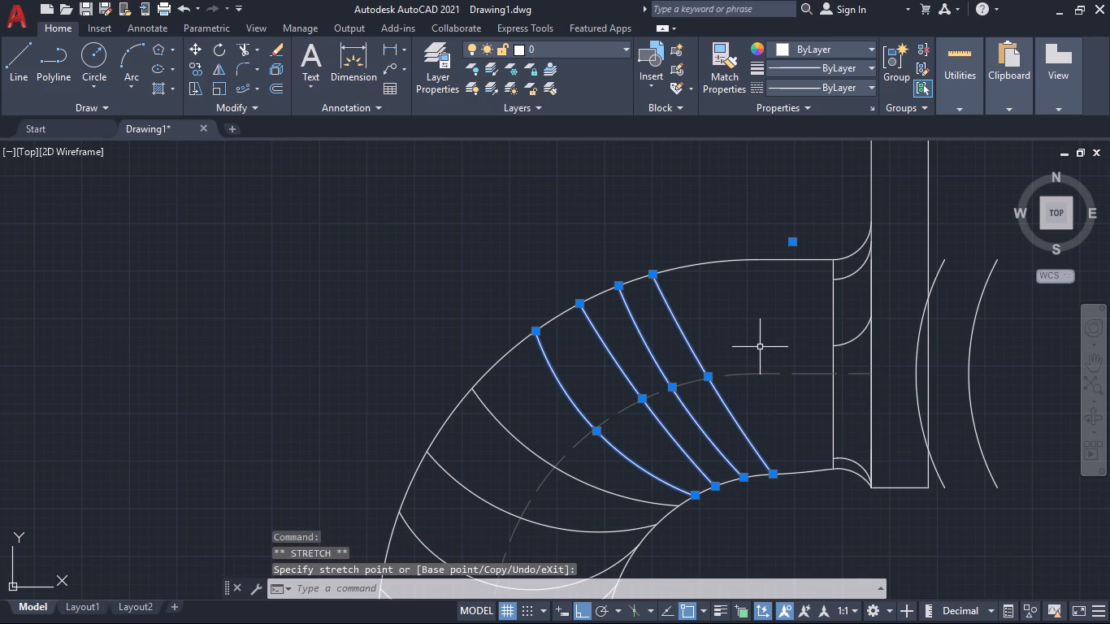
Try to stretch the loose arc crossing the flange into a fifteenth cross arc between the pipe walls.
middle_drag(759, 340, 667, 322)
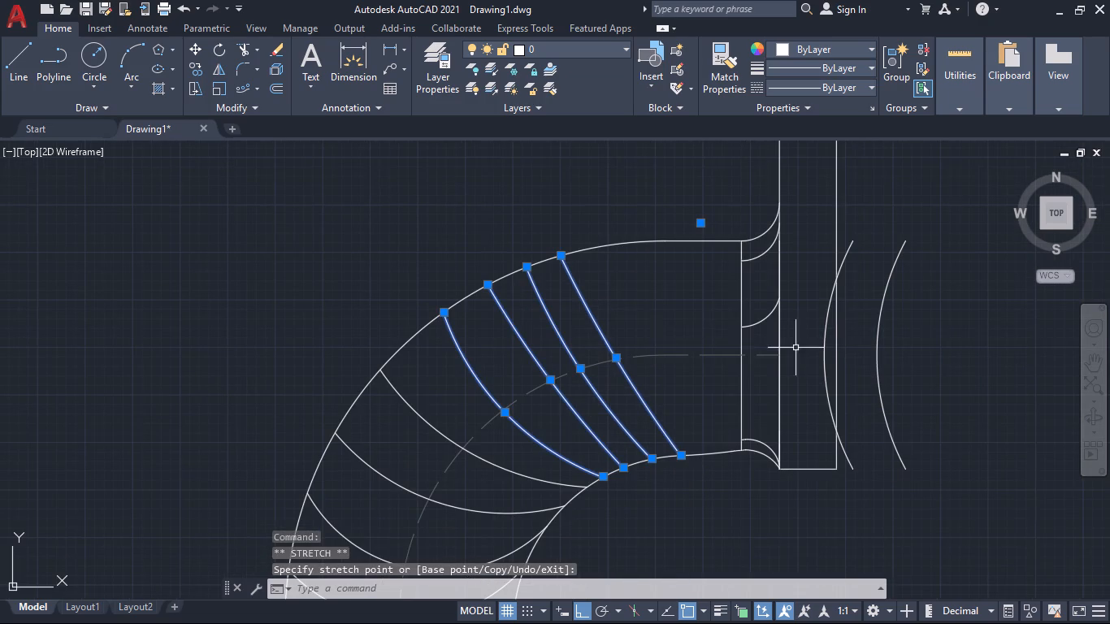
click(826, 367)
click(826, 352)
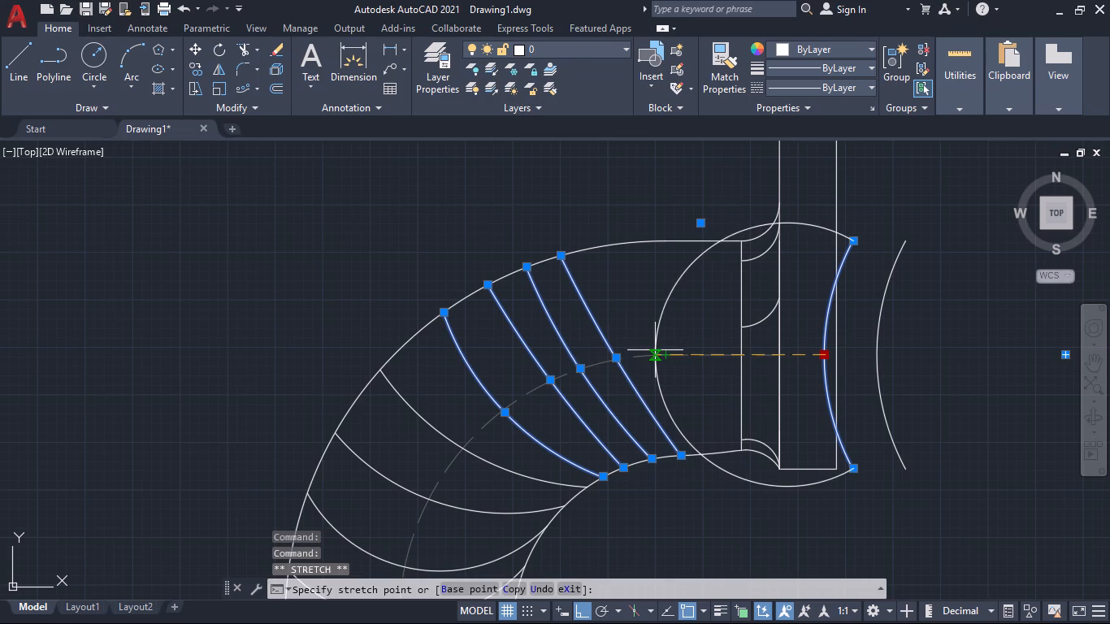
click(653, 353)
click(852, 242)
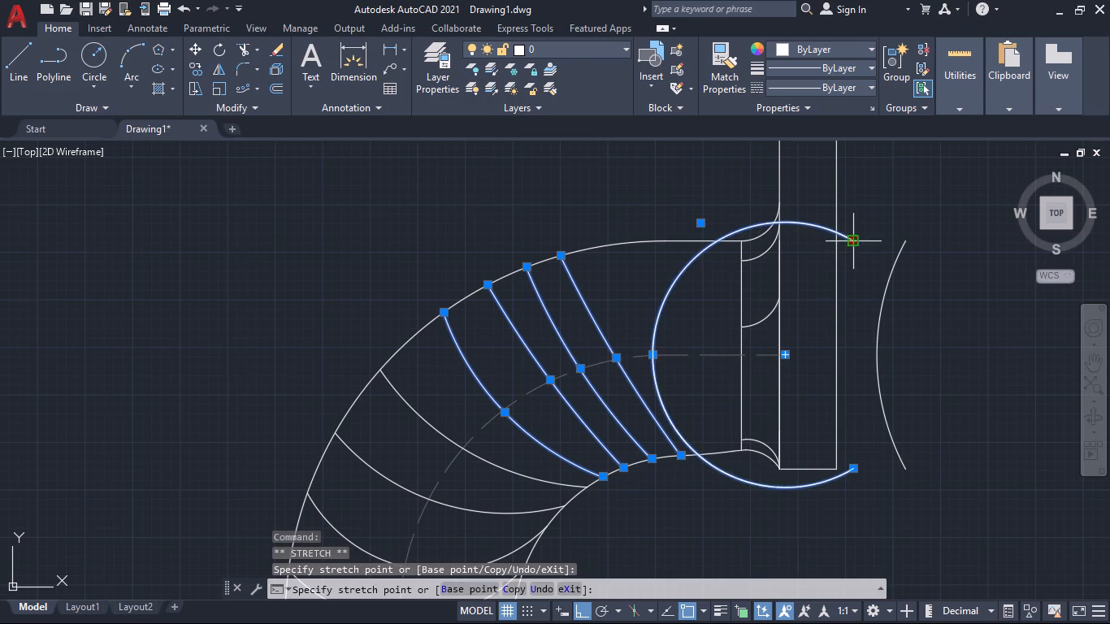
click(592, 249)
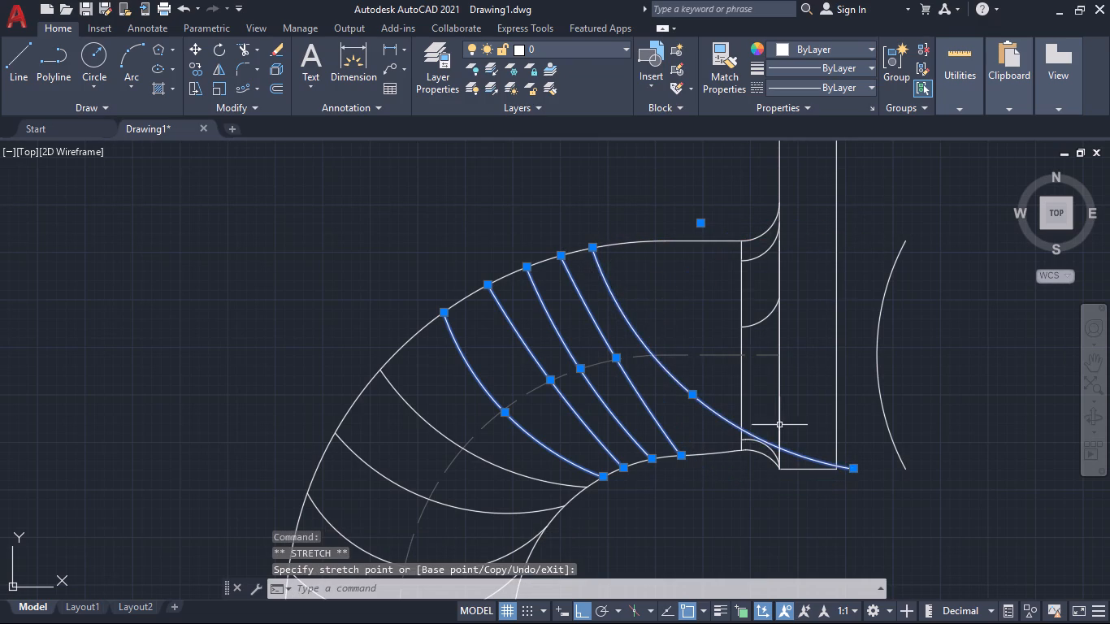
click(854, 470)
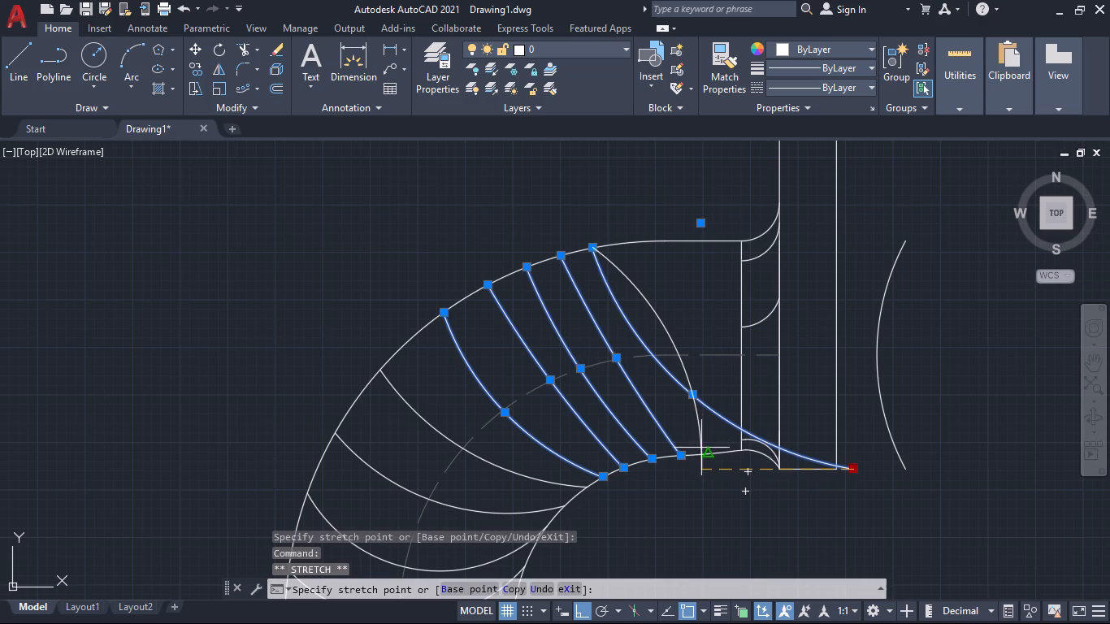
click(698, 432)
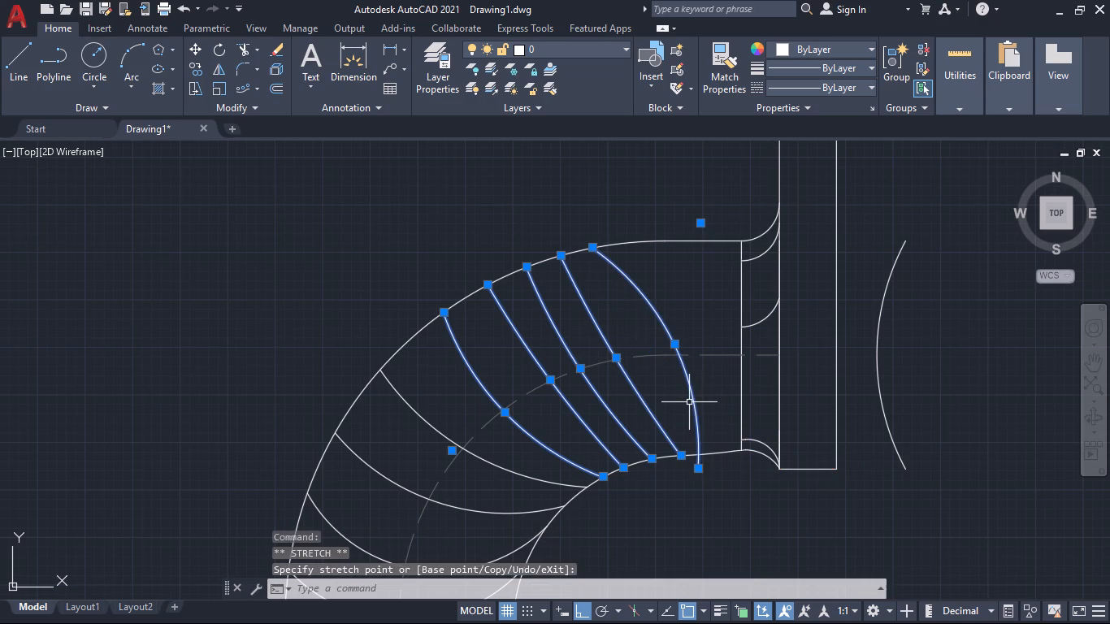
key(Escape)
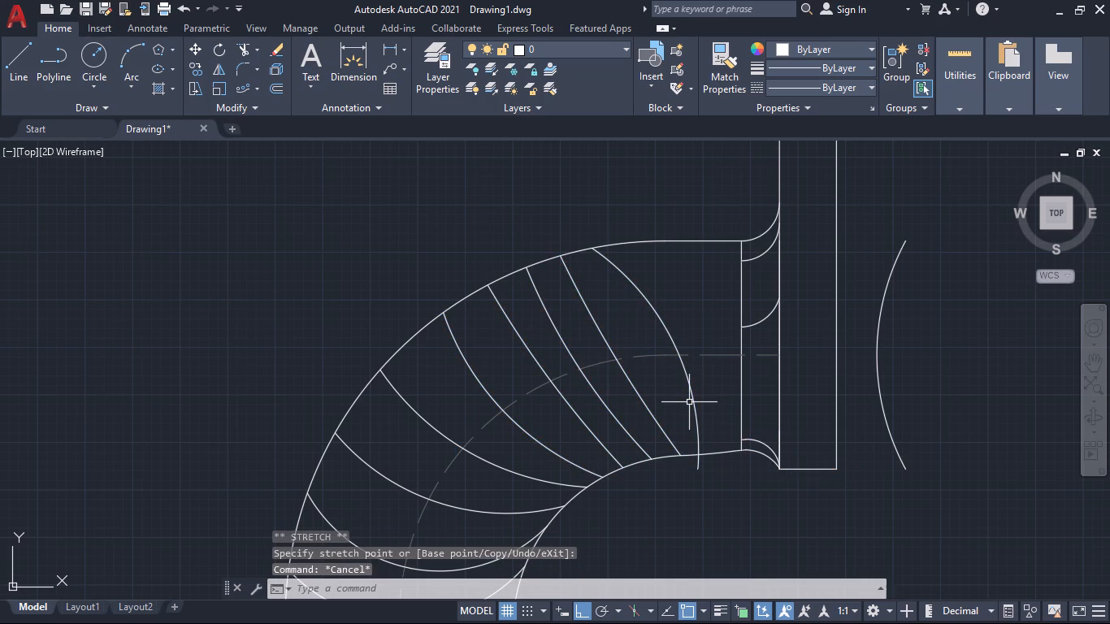
Delete the misshapen fifteenth arc and the remaining loose arc beyond the flange.
click(695, 409)
click(878, 377)
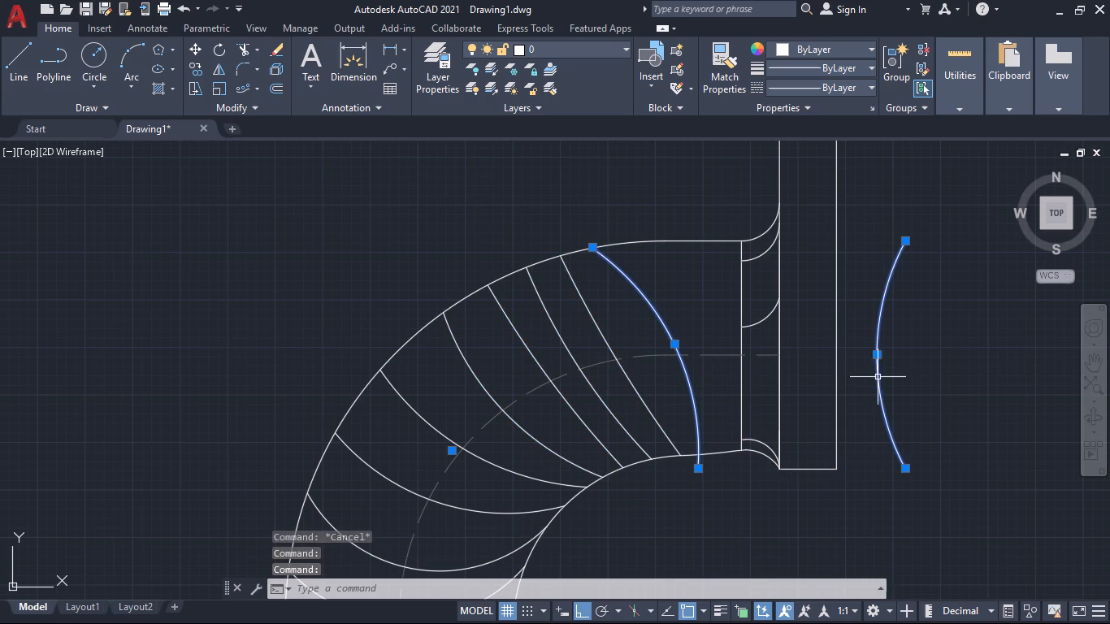
key(Delete)
Flatten the eleventh cross arc by moving its midpoint along the dashed centerline toward the twelfth arc.
scroll(935, 405, down, 3)
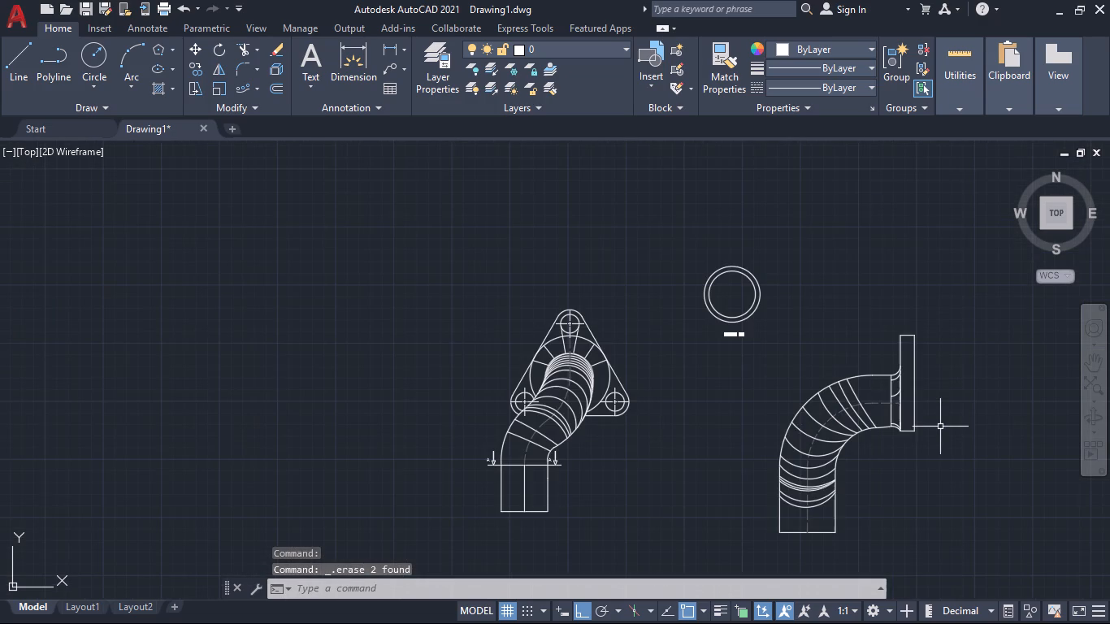
middle_drag(888, 467, 828, 433)
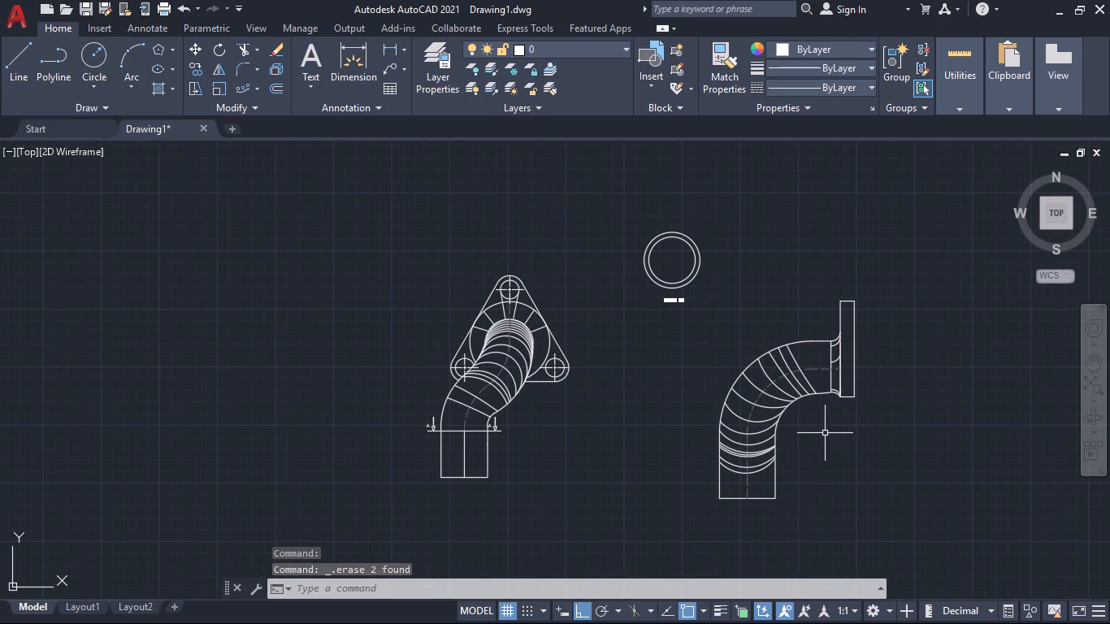
middle_drag(809, 435, 752, 477)
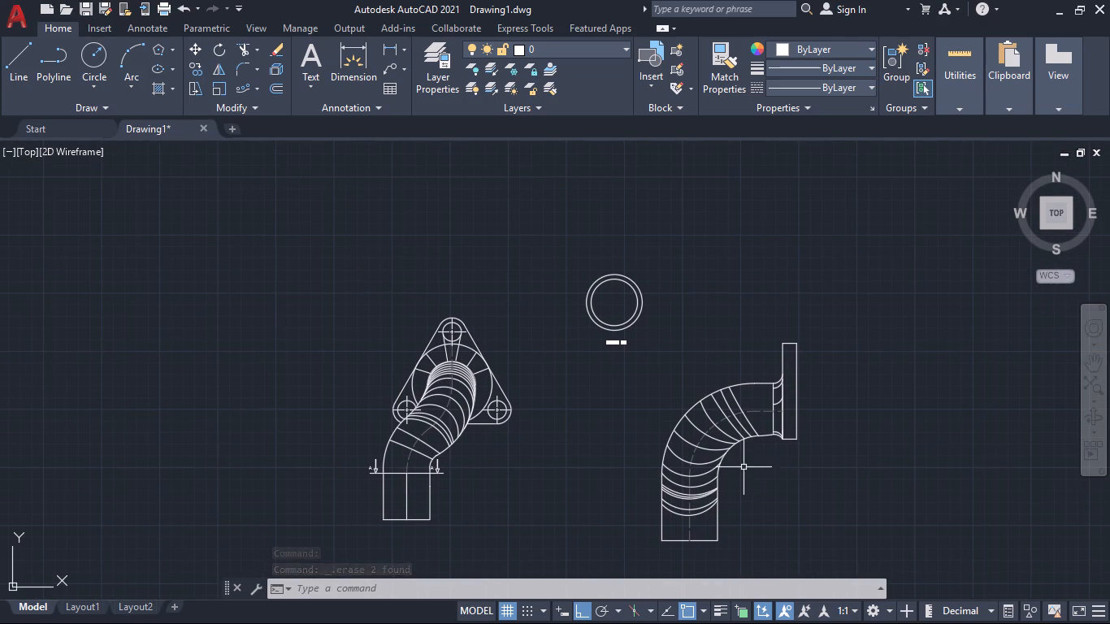
scroll(732, 428, up, 1)
click(711, 431)
scroll(703, 425, up, 2)
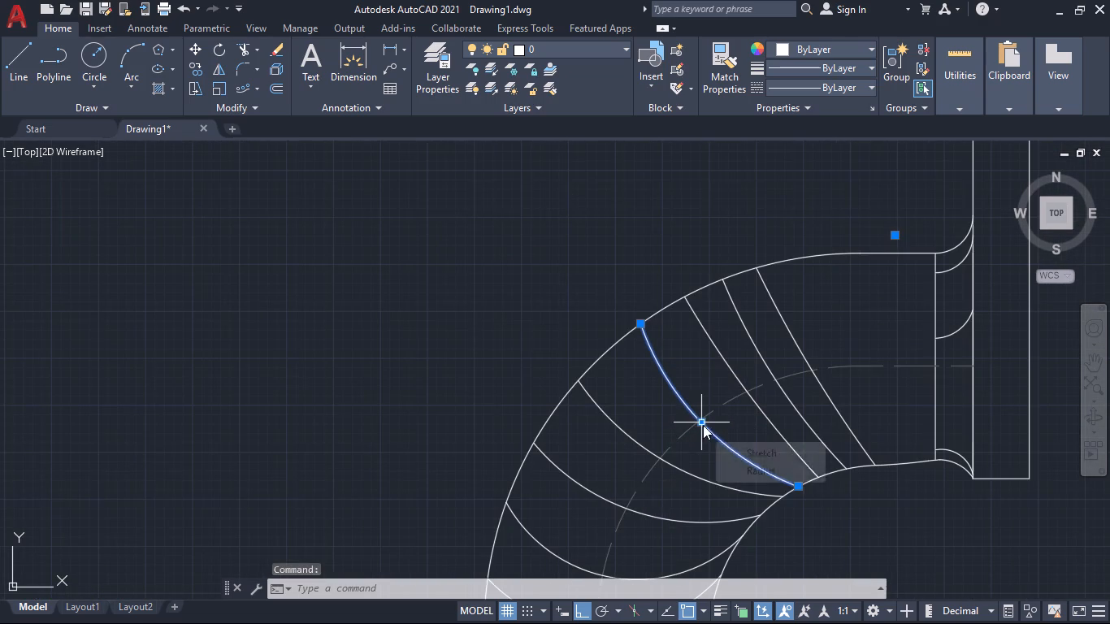
click(704, 418)
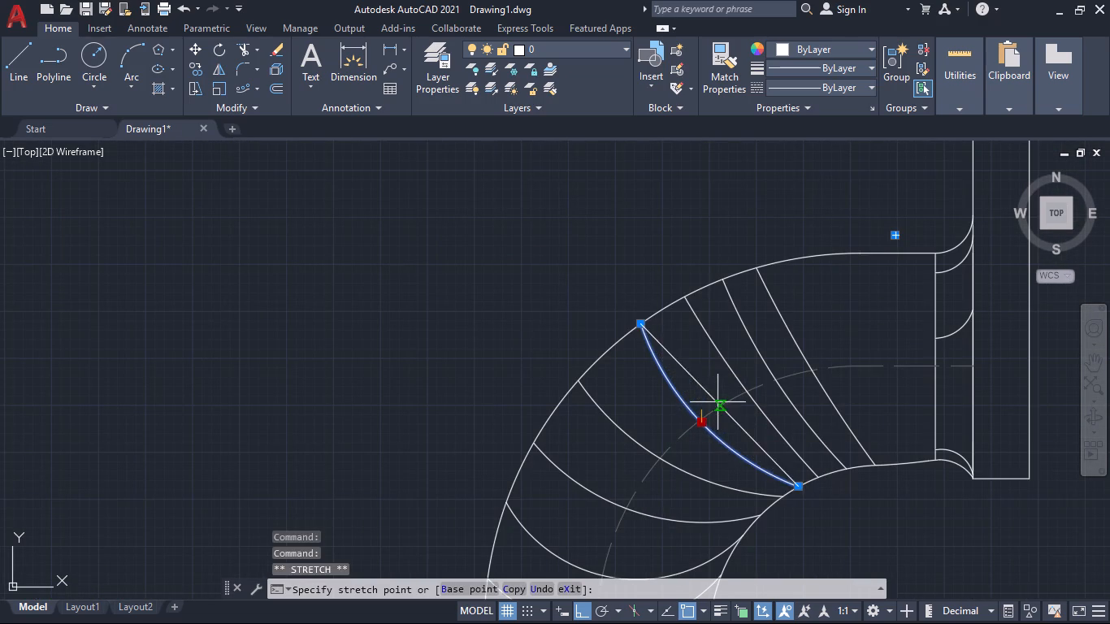
click(720, 400)
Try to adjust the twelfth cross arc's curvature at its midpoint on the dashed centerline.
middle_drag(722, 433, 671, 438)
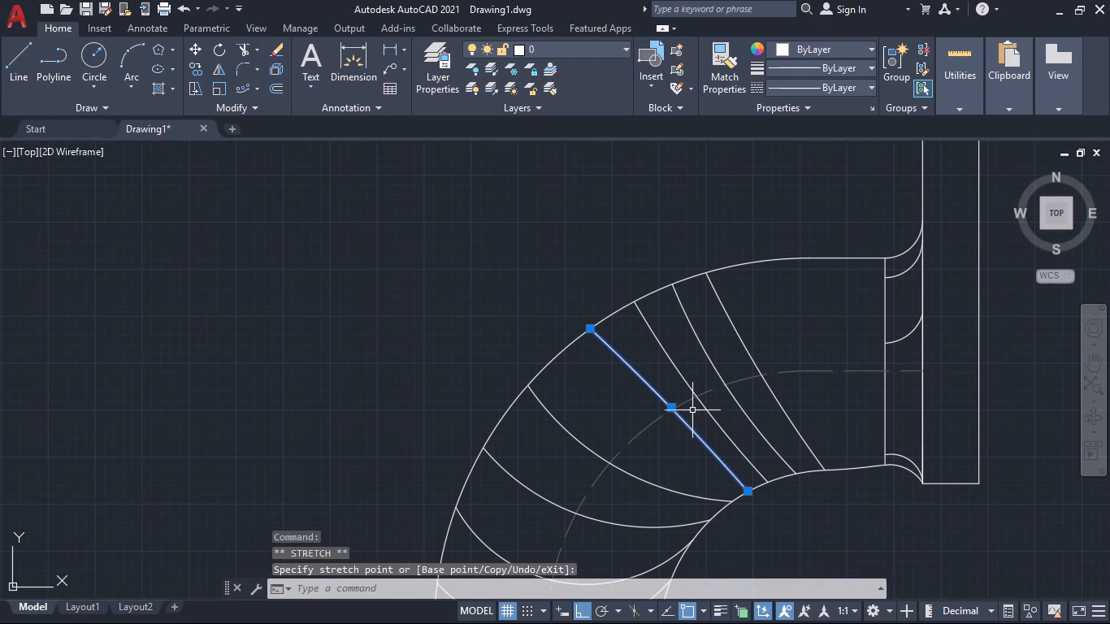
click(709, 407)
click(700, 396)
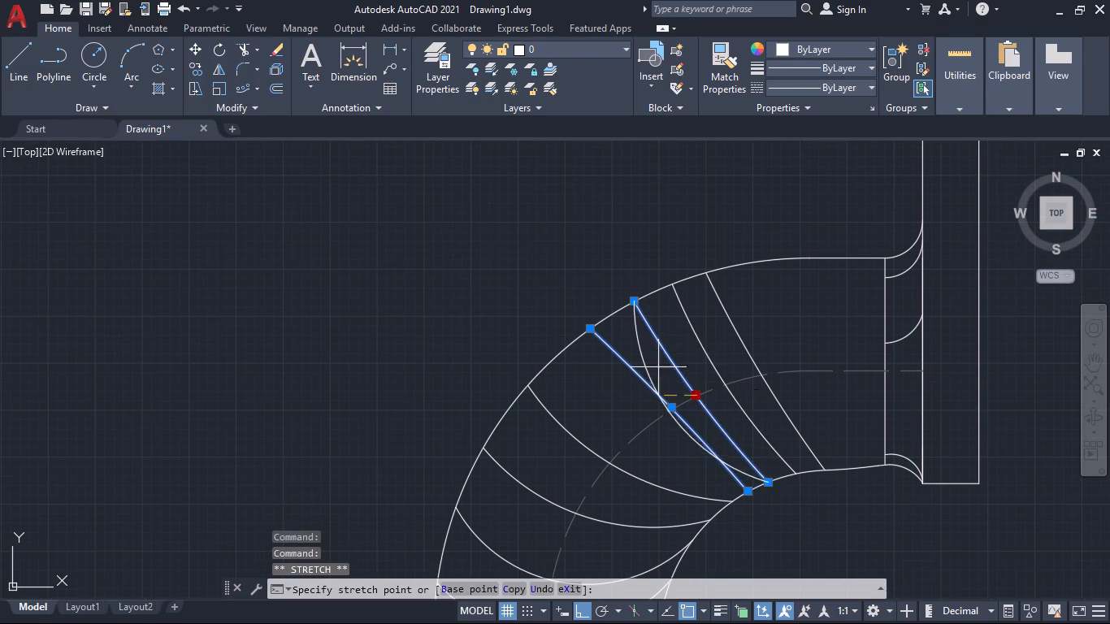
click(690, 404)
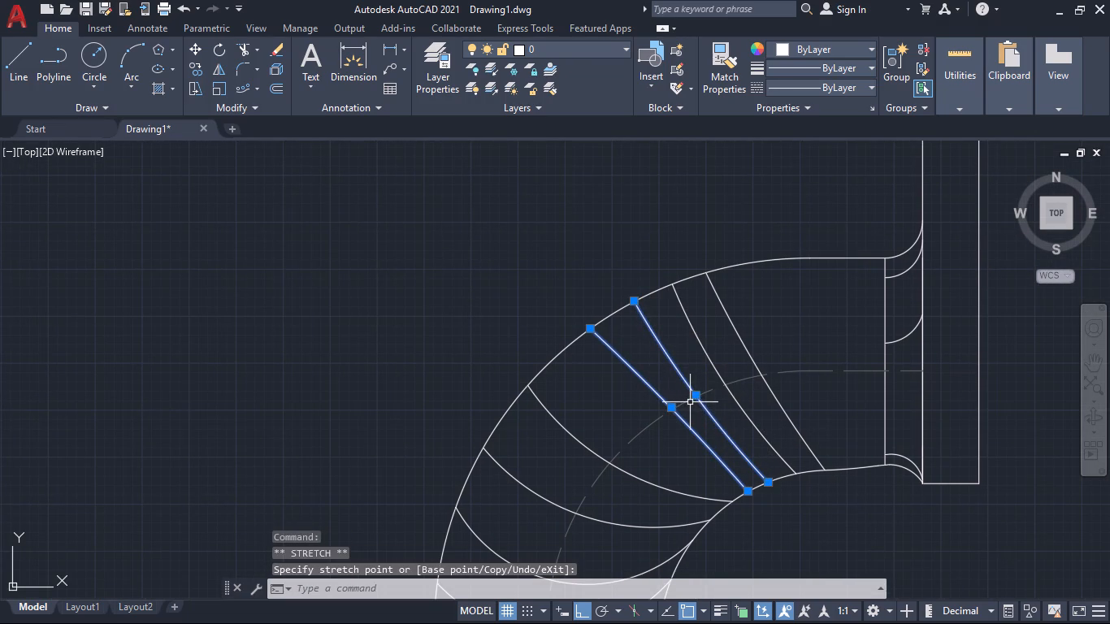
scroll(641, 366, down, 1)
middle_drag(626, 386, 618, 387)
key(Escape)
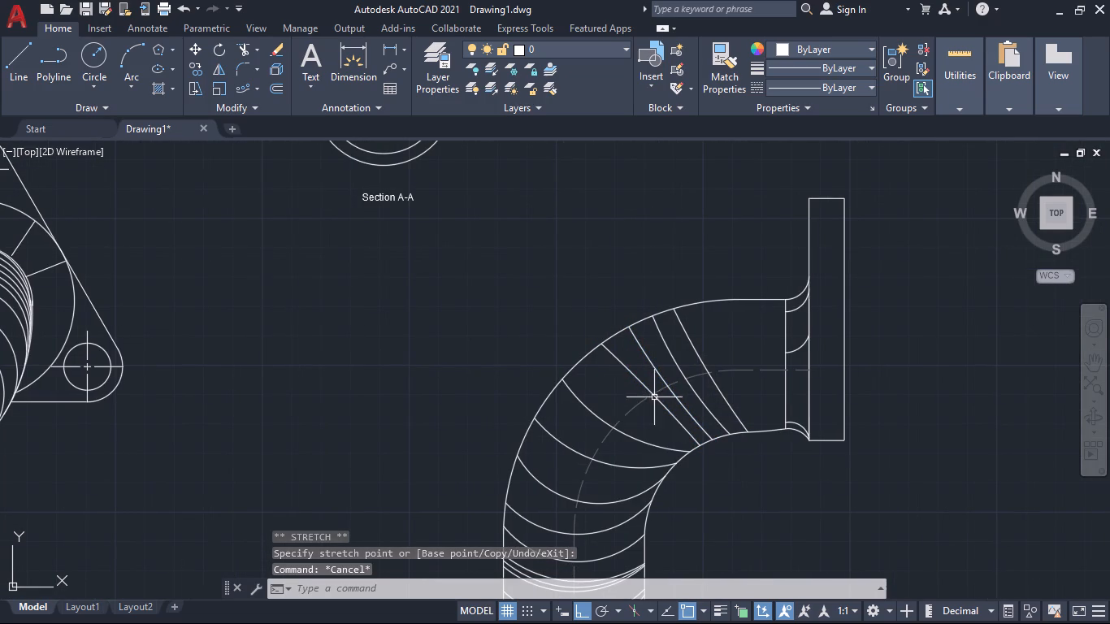
Nudge the thirteenth cross arc's midpoint slightly along the dashed centerline toward the fourteenth arc.
click(679, 365)
scroll(698, 393, up, 3)
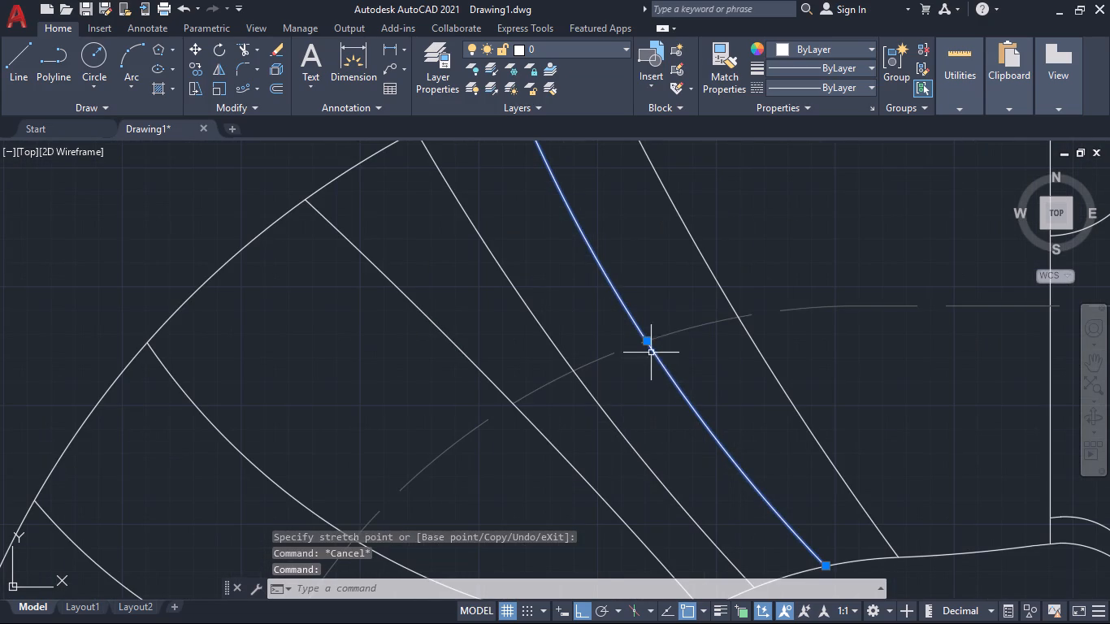
click(644, 345)
click(659, 342)
scroll(678, 386, down, 2)
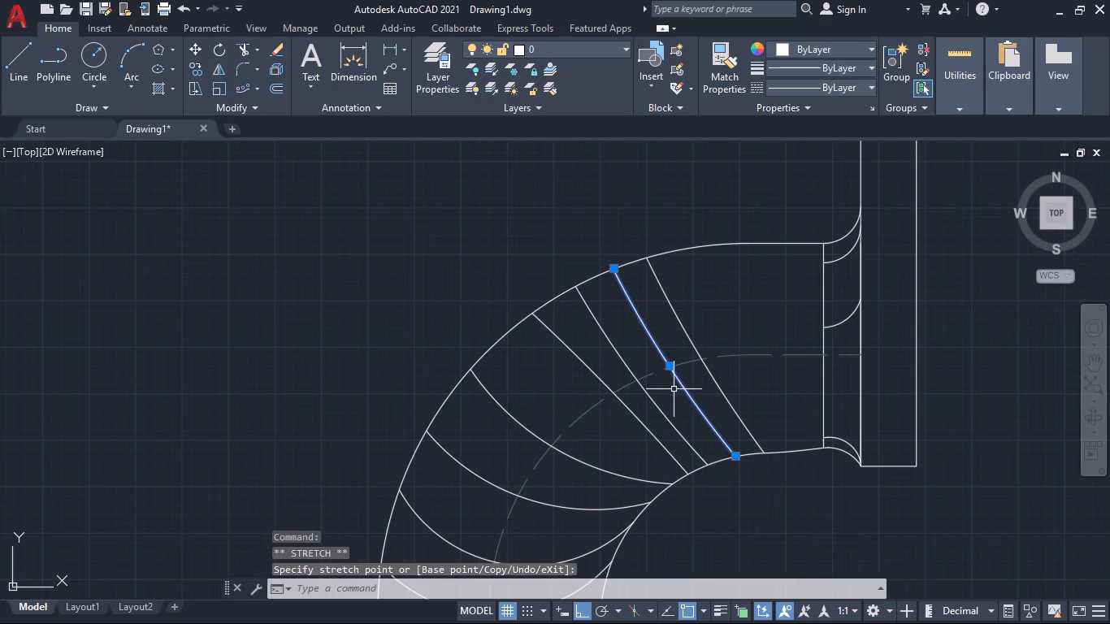
middle_drag(673, 389, 669, 405)
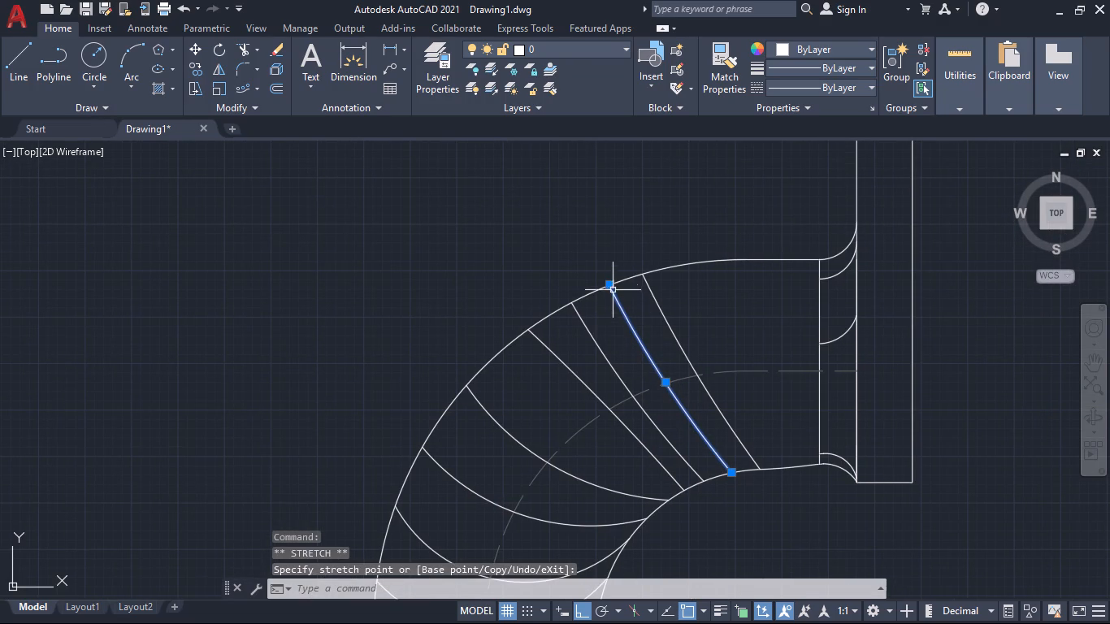
Shift the outer-wall ends of the thirteenth and fourteenth cross arcs slightly back along the wall, away from the flange.
click(612, 285)
click(600, 288)
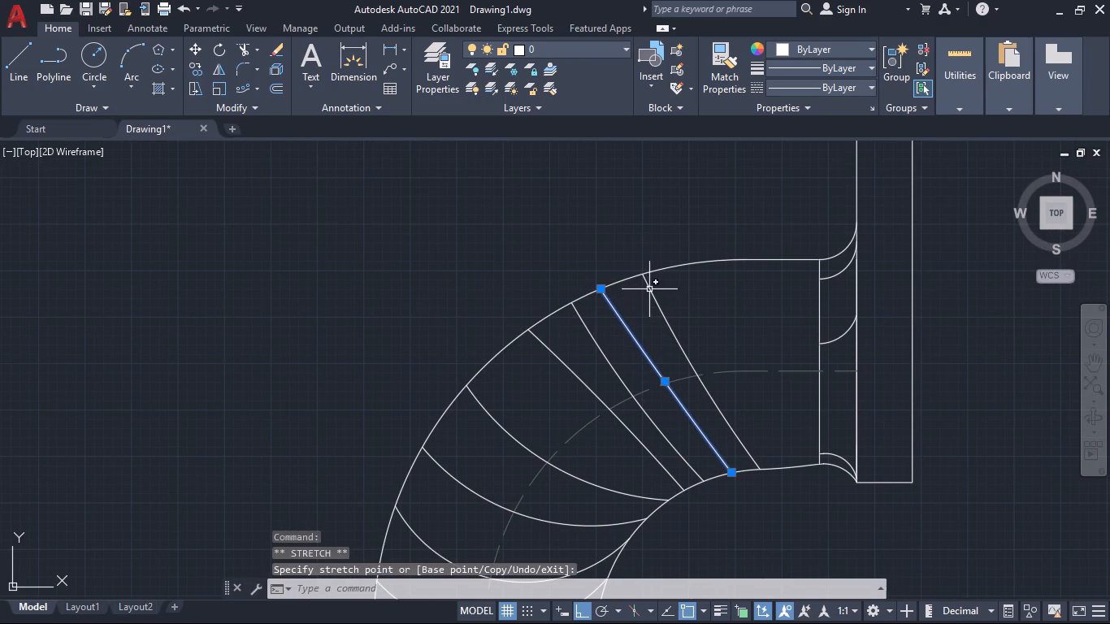
click(649, 289)
click(646, 276)
click(634, 279)
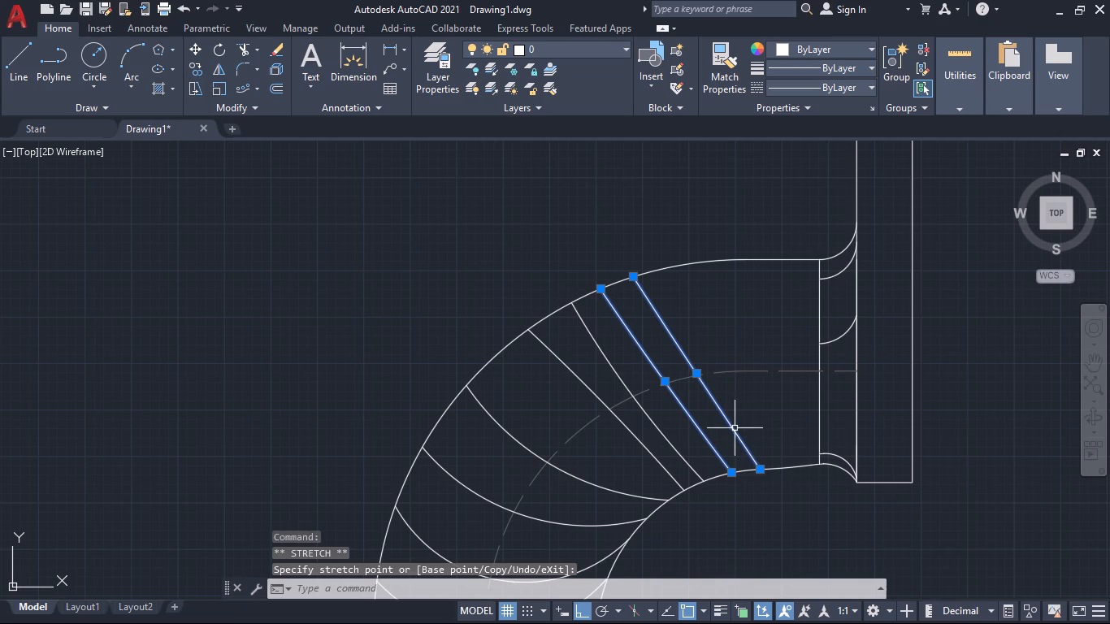
Shift the inner-wall ends of the fourteenth and thirteenth cross arcs slightly back along the wall, away from the flange.
click(761, 471)
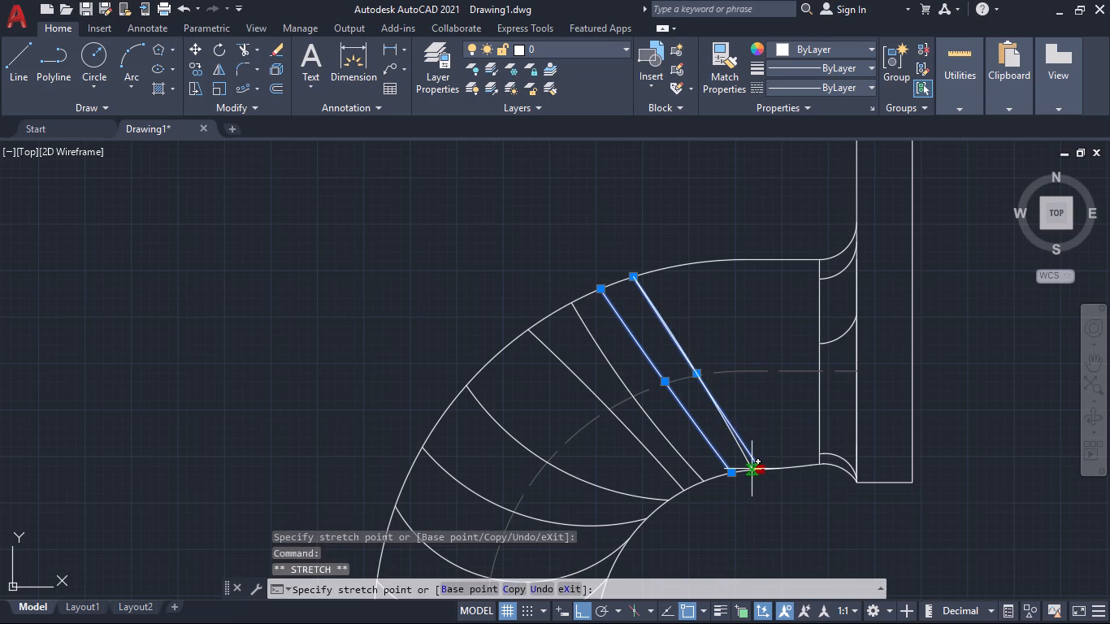
click(752, 469)
click(728, 474)
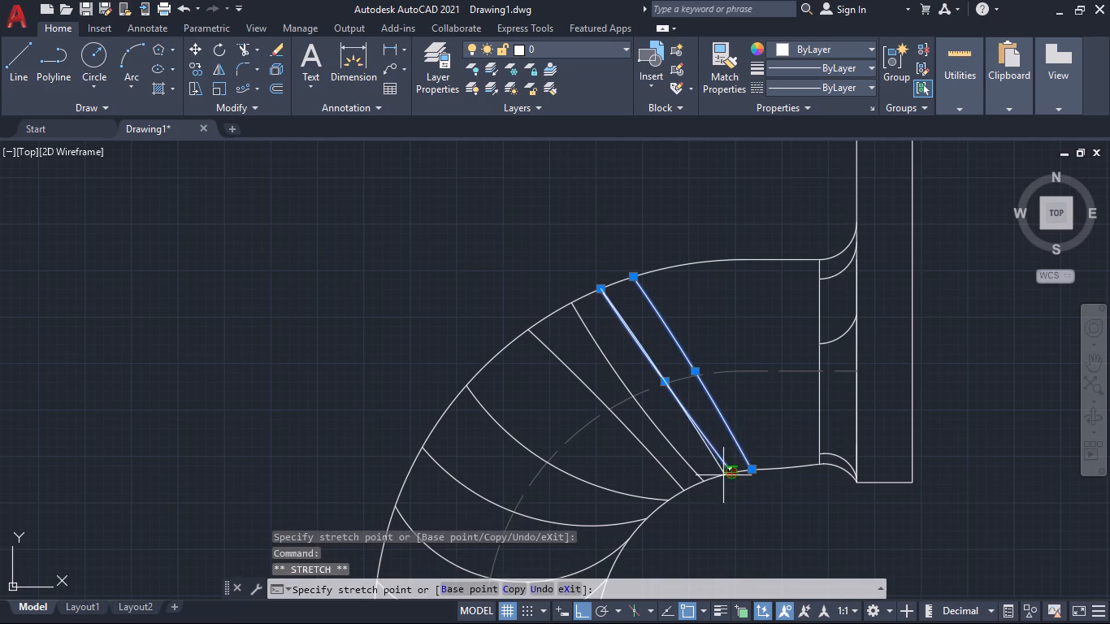
click(722, 475)
key(Escape)
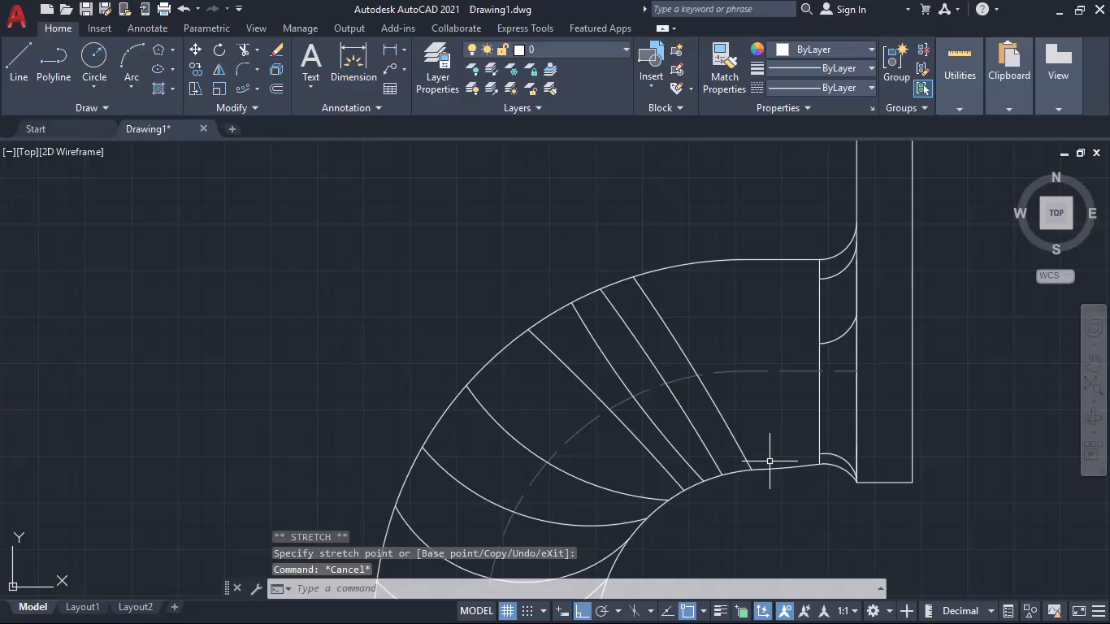
Move the fourteenth cross arc's inner-wall end a little further back toward the thirteenth arc to bow it toward the flange.
middle_drag(772, 457, 757, 430)
click(724, 424)
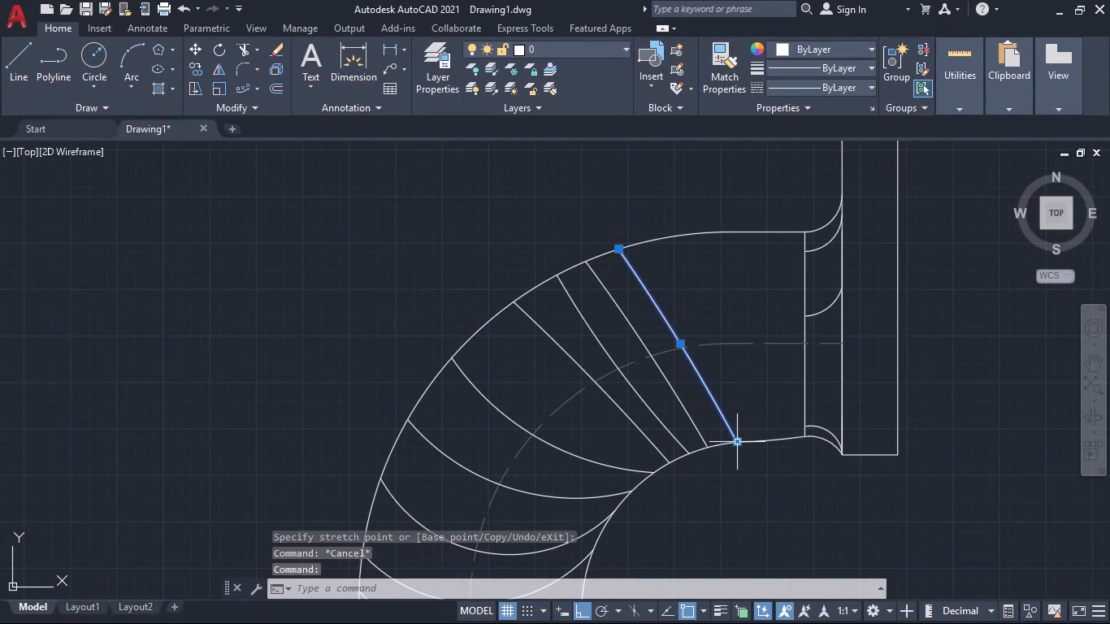
click(738, 442)
click(726, 444)
scroll(745, 460, down, 2)
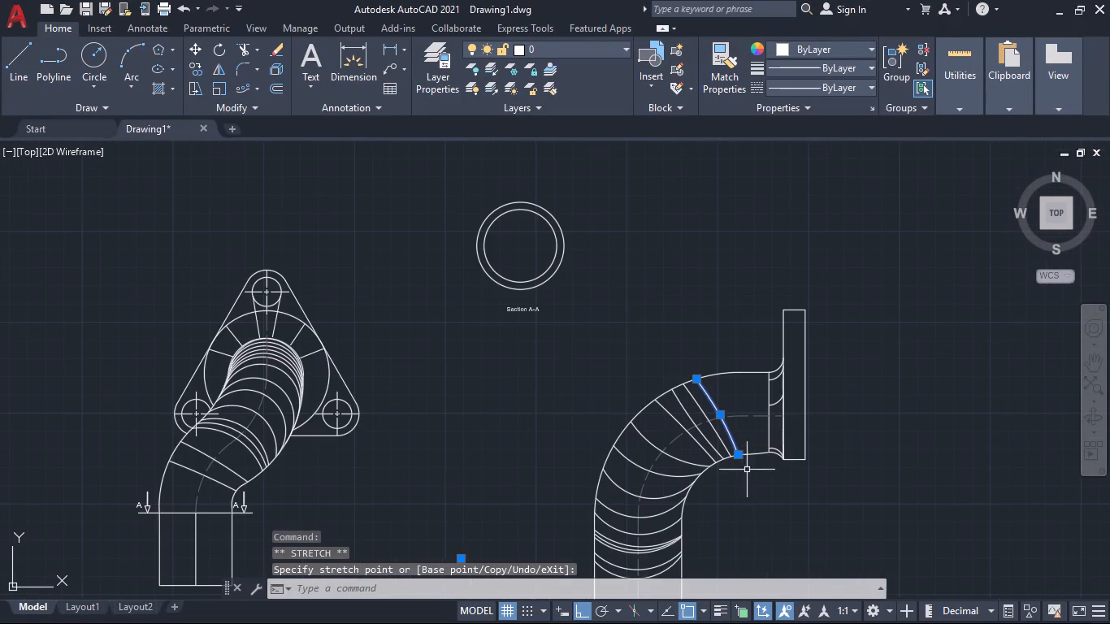
key(Escape)
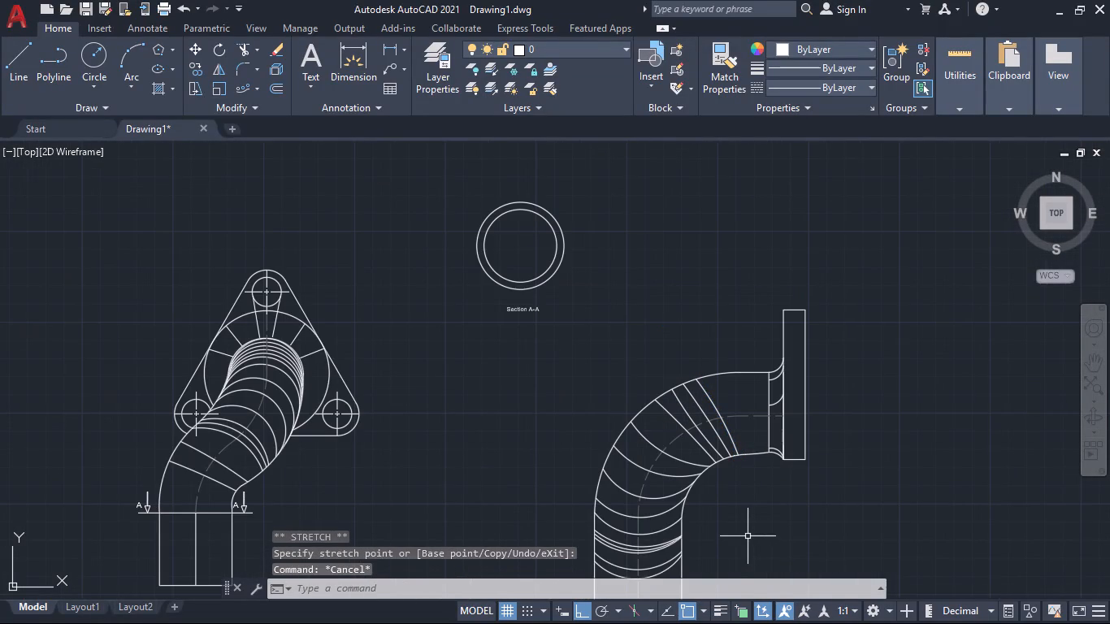
Curve the eleventh cross arc by moving its midpoint back along the dashed centerline toward the tenth arc.
click(679, 424)
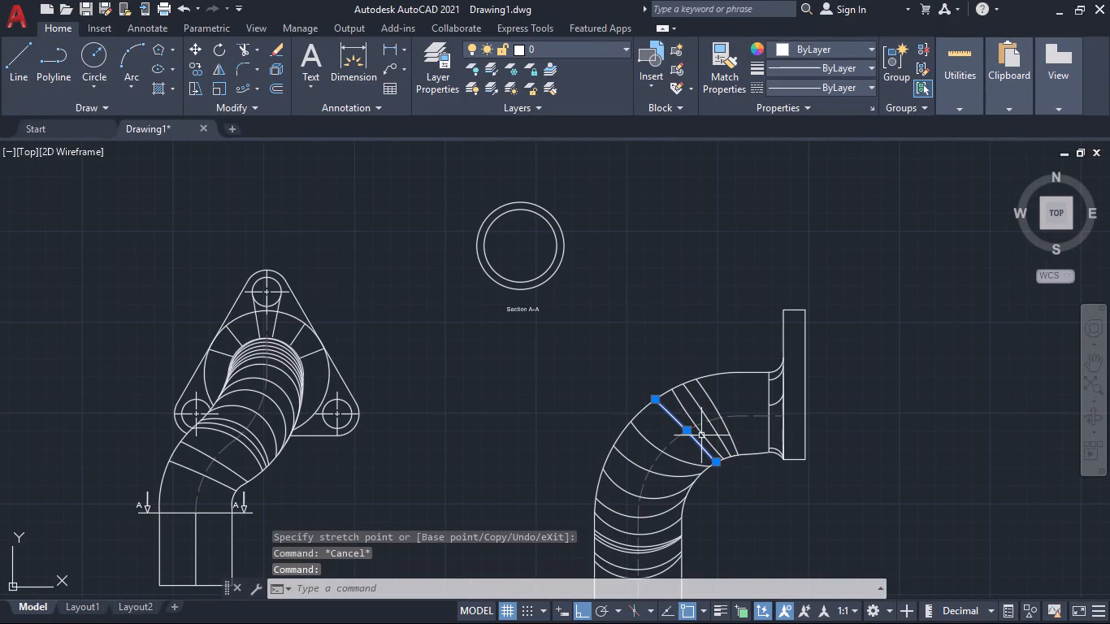
click(688, 431)
click(677, 441)
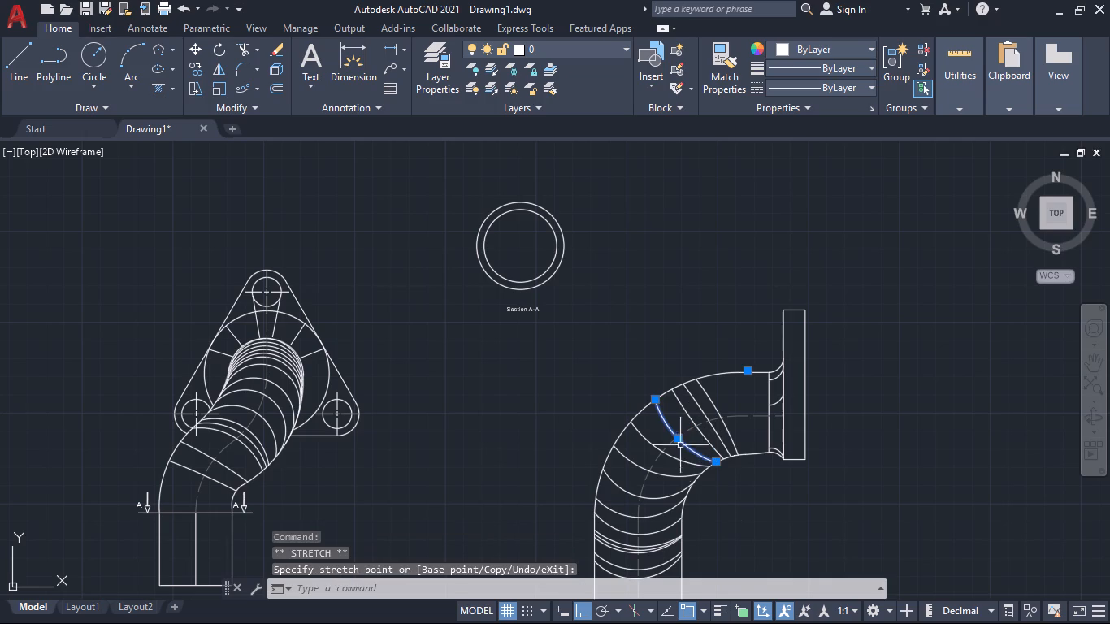
key(Escape)
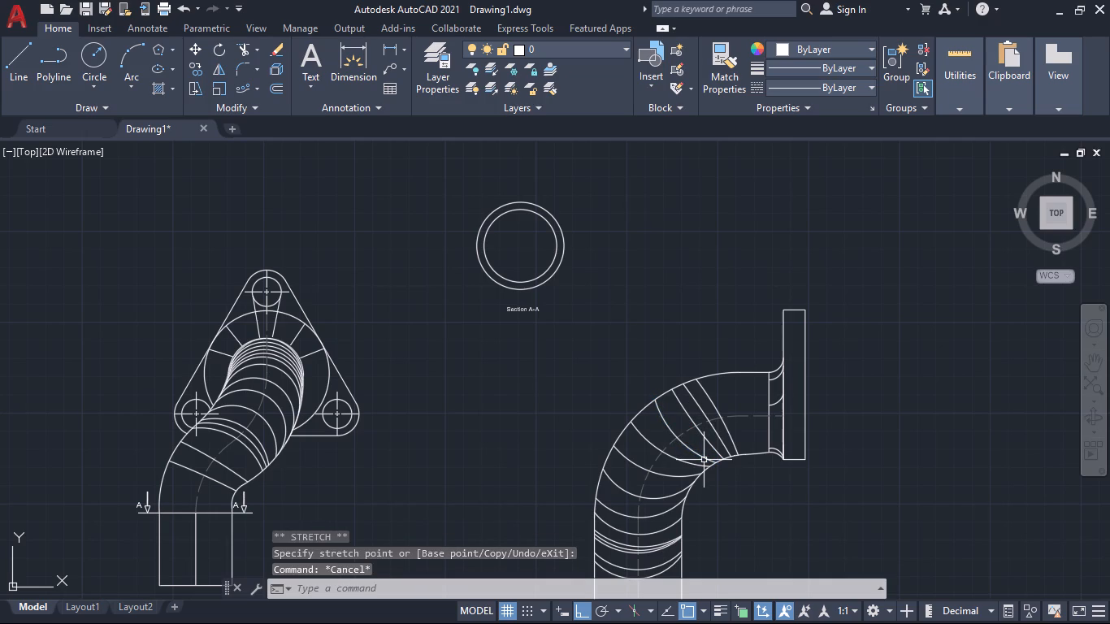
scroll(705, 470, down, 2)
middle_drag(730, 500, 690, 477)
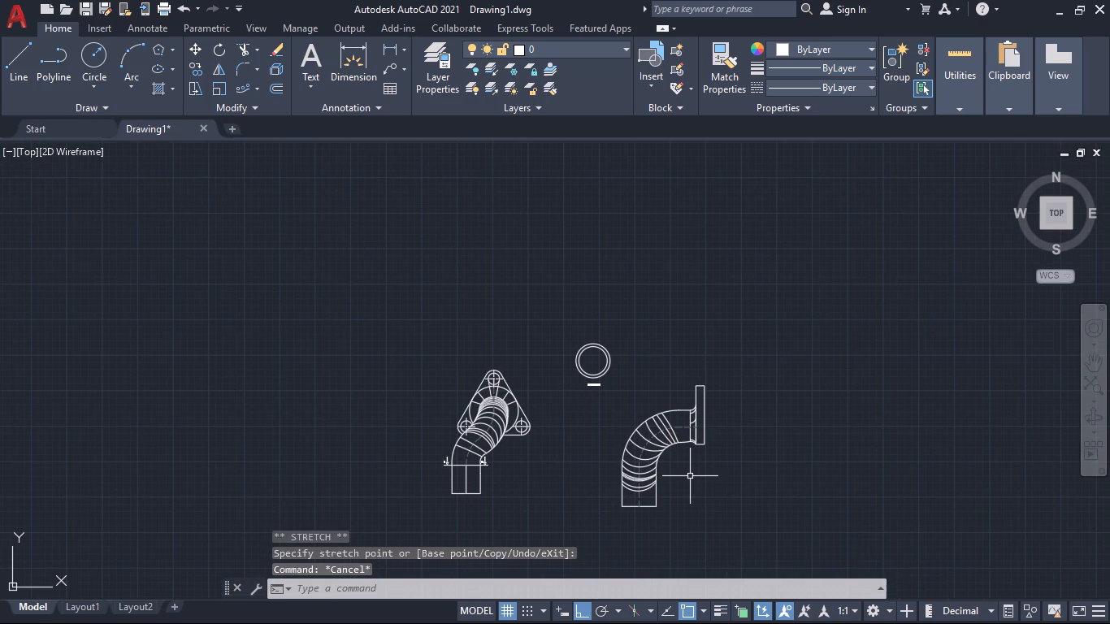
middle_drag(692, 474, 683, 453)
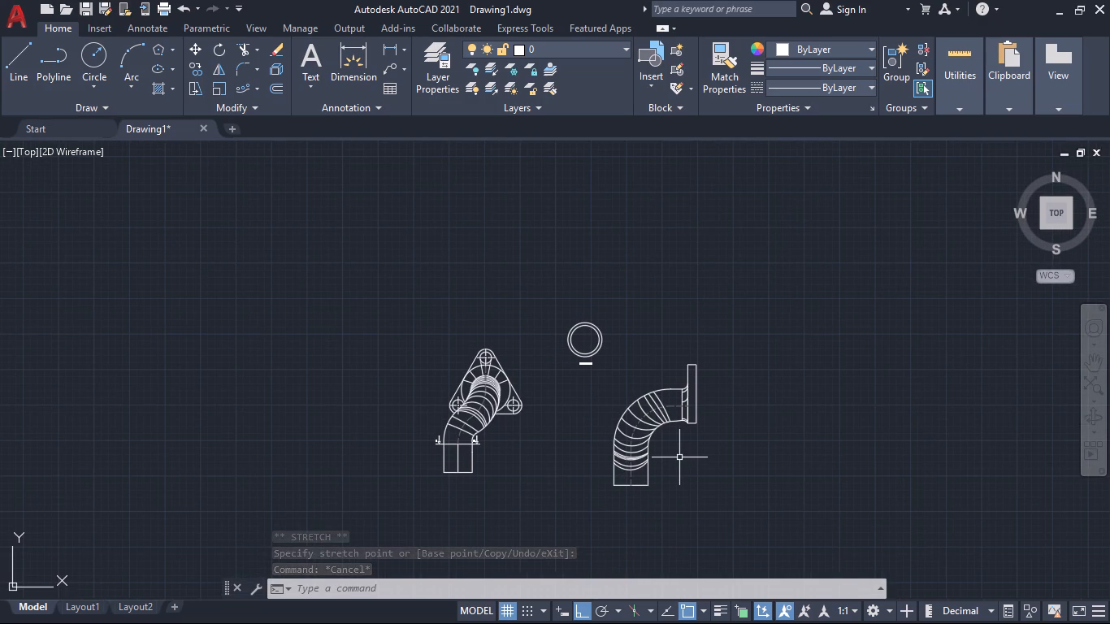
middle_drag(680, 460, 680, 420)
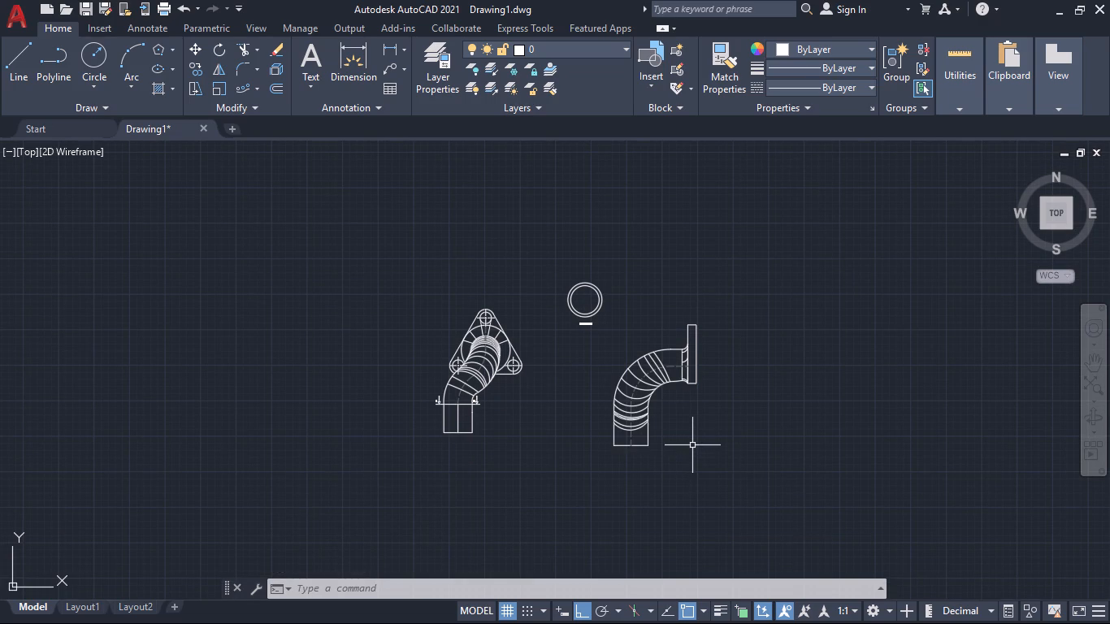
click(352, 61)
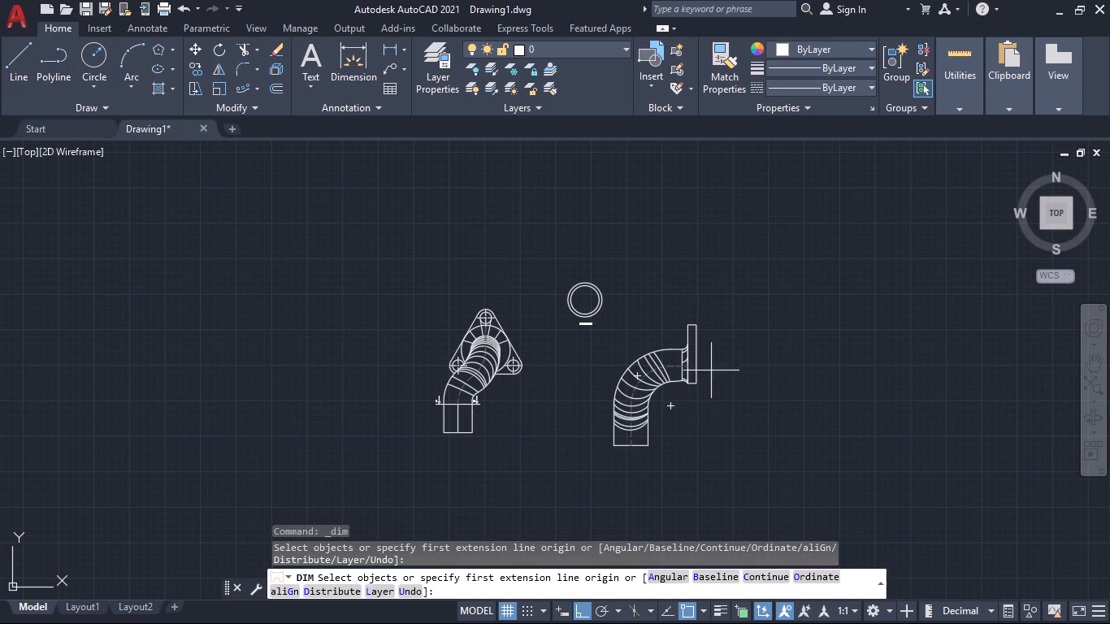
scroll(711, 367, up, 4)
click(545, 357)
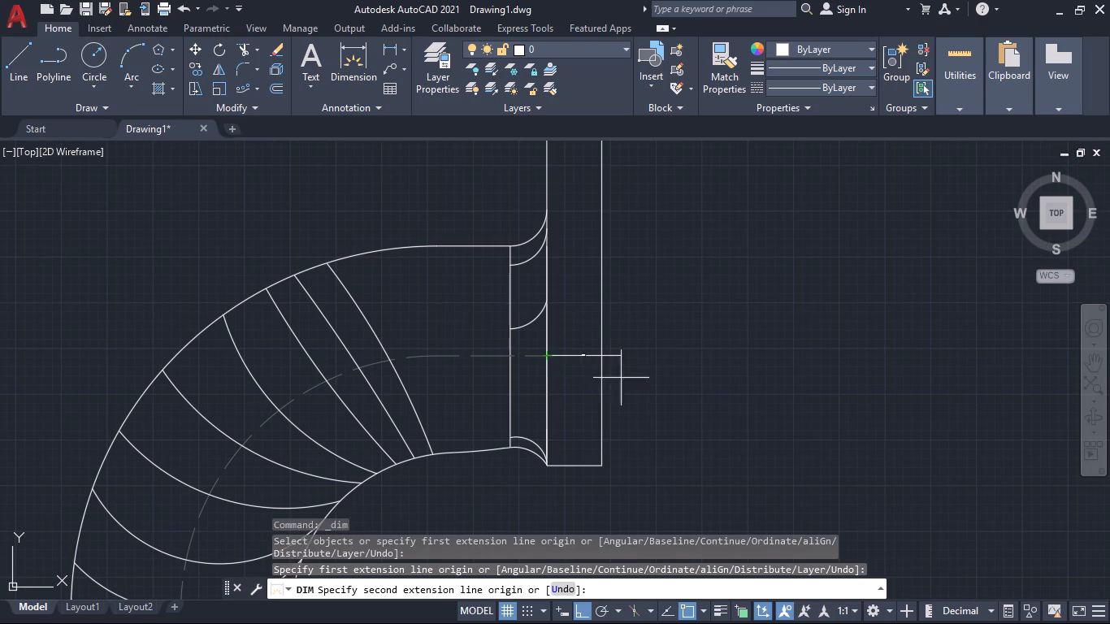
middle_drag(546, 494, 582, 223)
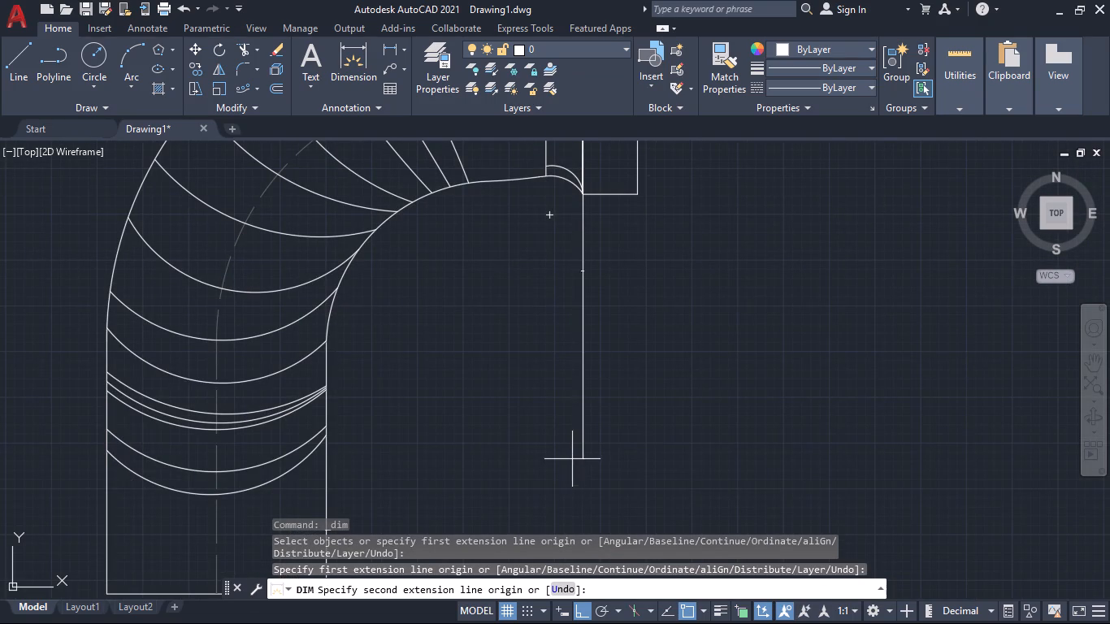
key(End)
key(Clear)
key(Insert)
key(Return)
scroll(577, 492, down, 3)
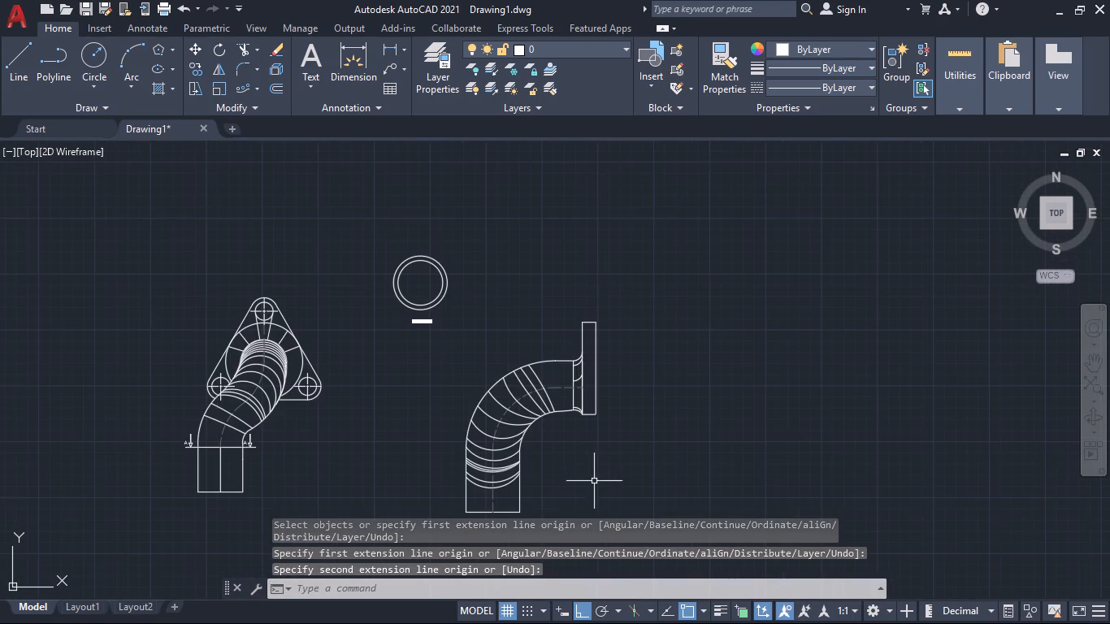
Dimension vertically from the centerline's end at the flange to the pipe's base level, trying and undoing a 150 offset before picking the second point.
middle_drag(602, 485, 574, 349)
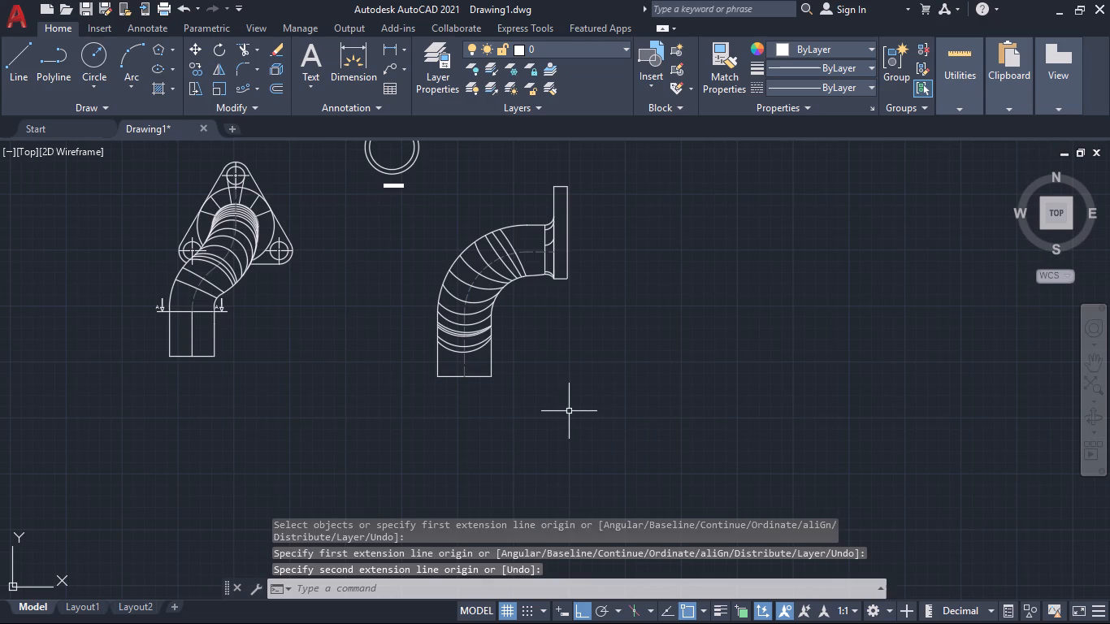
click(340, 61)
scroll(602, 279, up, 2)
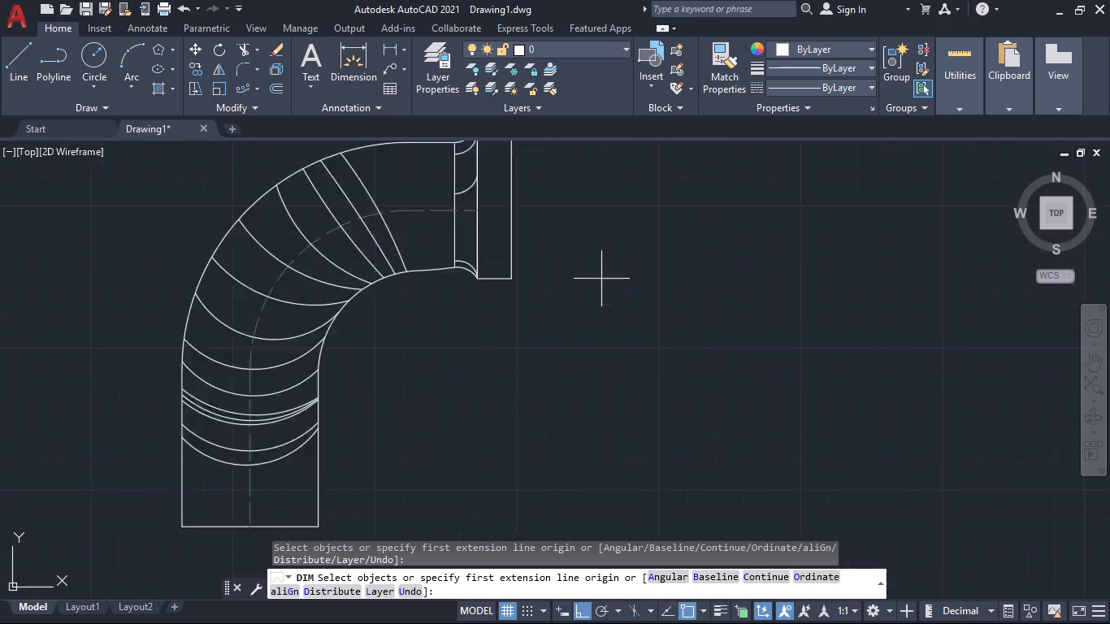
scroll(601, 279, up, 1)
click(407, 173)
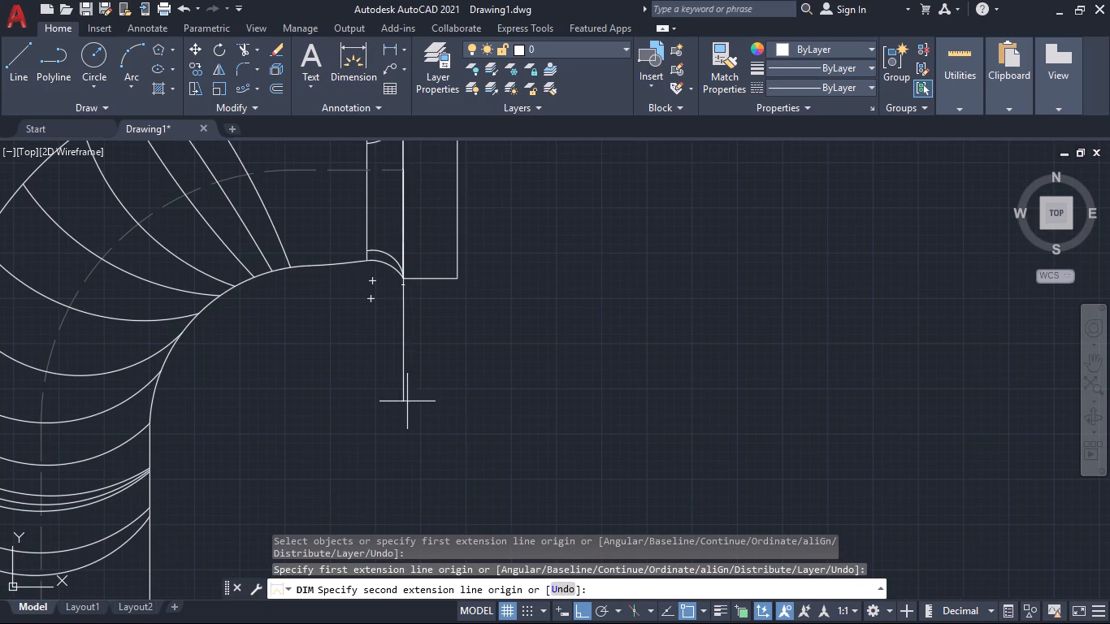
key(End)
key(Clear)
key(Insert)
text(150)
key(Return)
scroll(458, 483, down, 2)
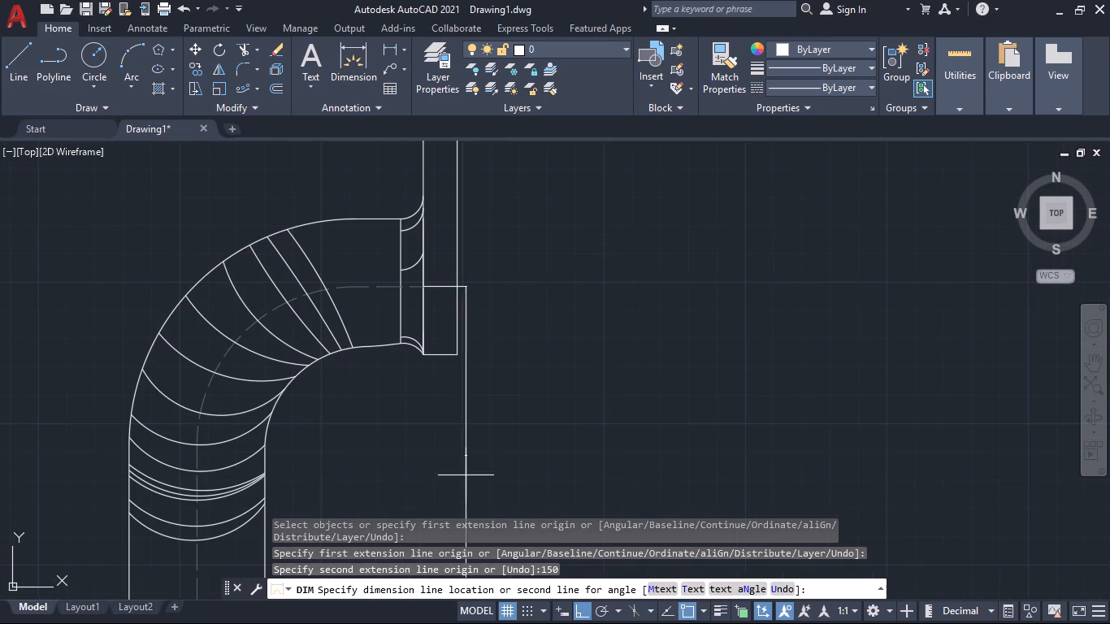
middle_drag(423, 490, 455, 292)
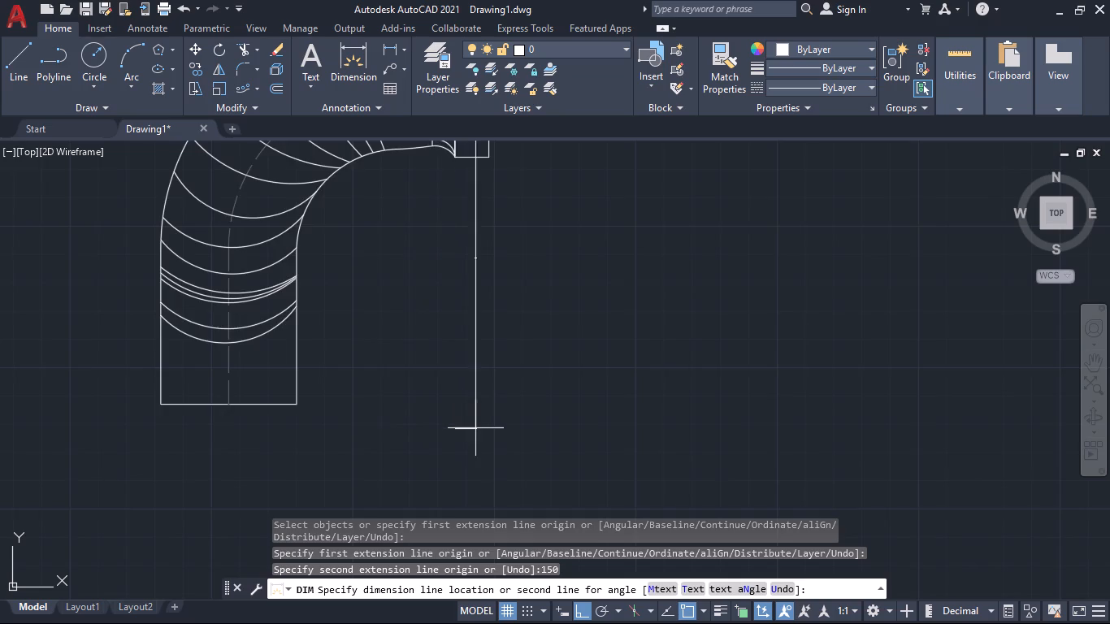
scroll(479, 428, down, 2)
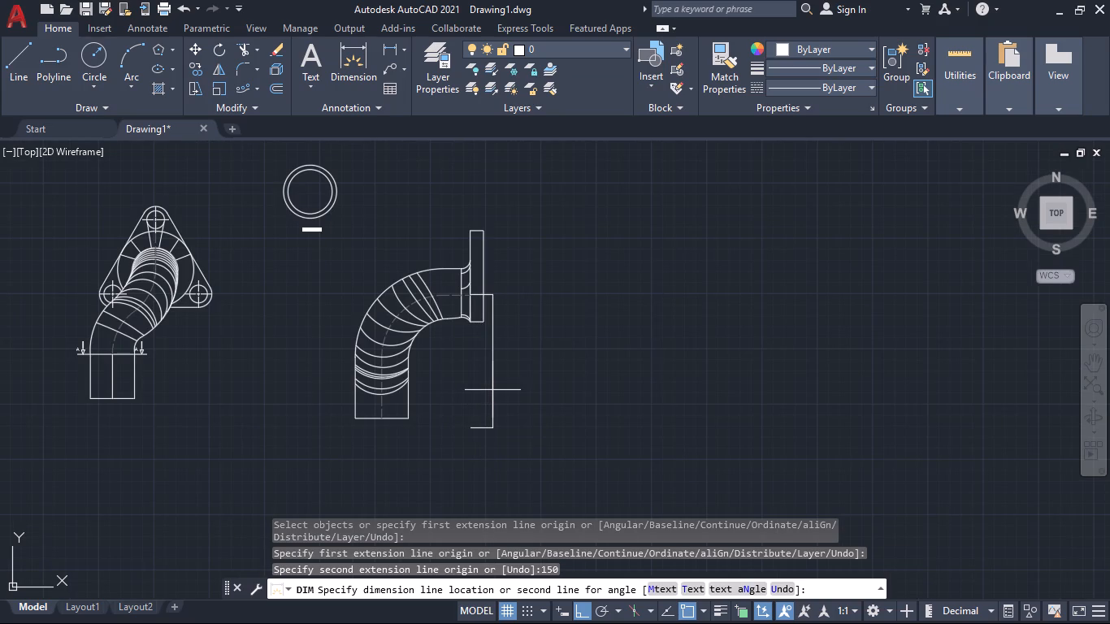
key(ctrl+z)
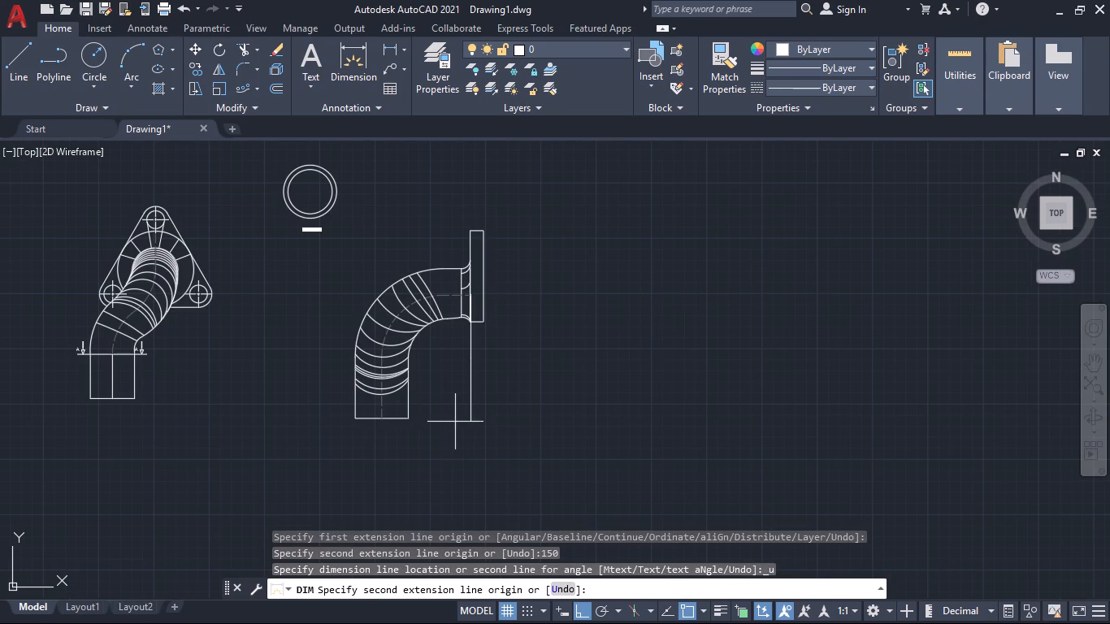
click(472, 418)
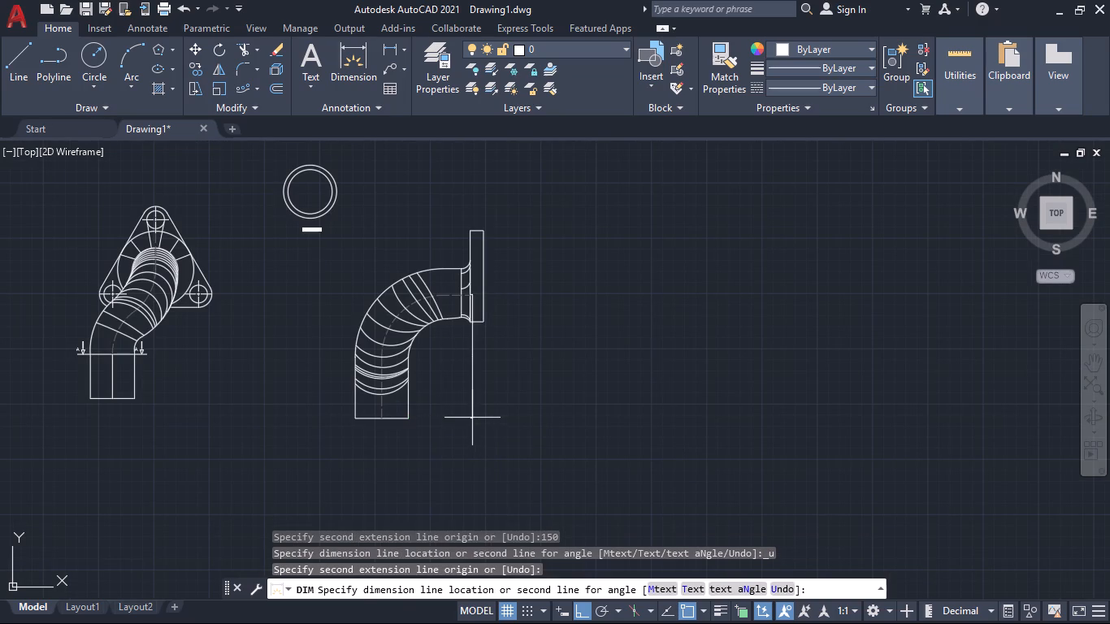
click(532, 410)
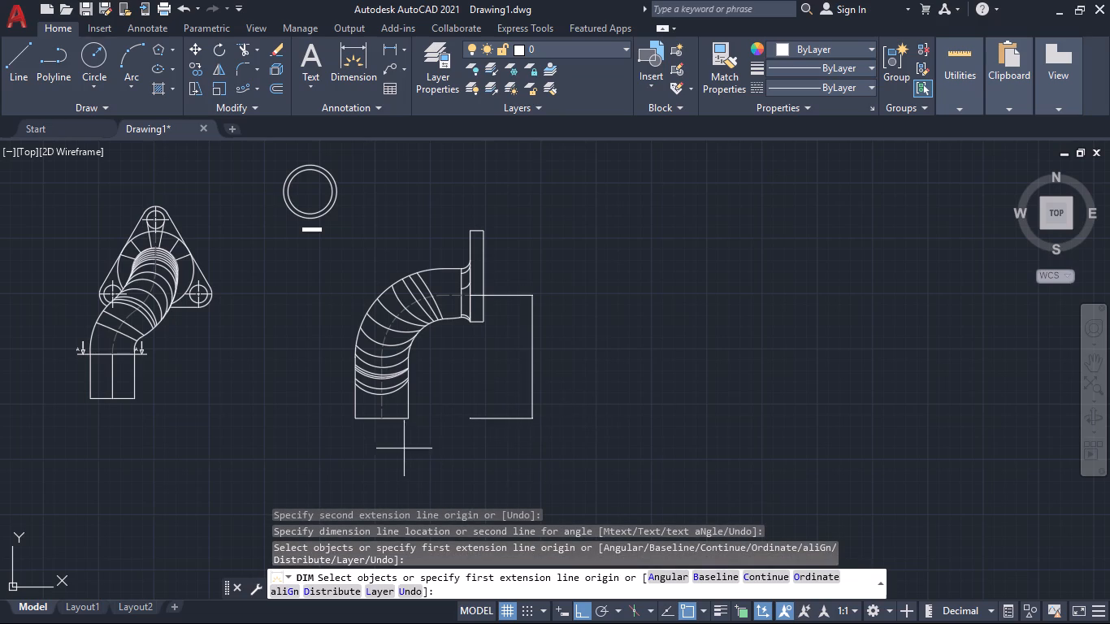
Dimension the side view pipe's width across its bottom edge, placing the dimension line below the pipe.
middle_drag(409, 453, 414, 426)
scroll(337, 416, up, 1)
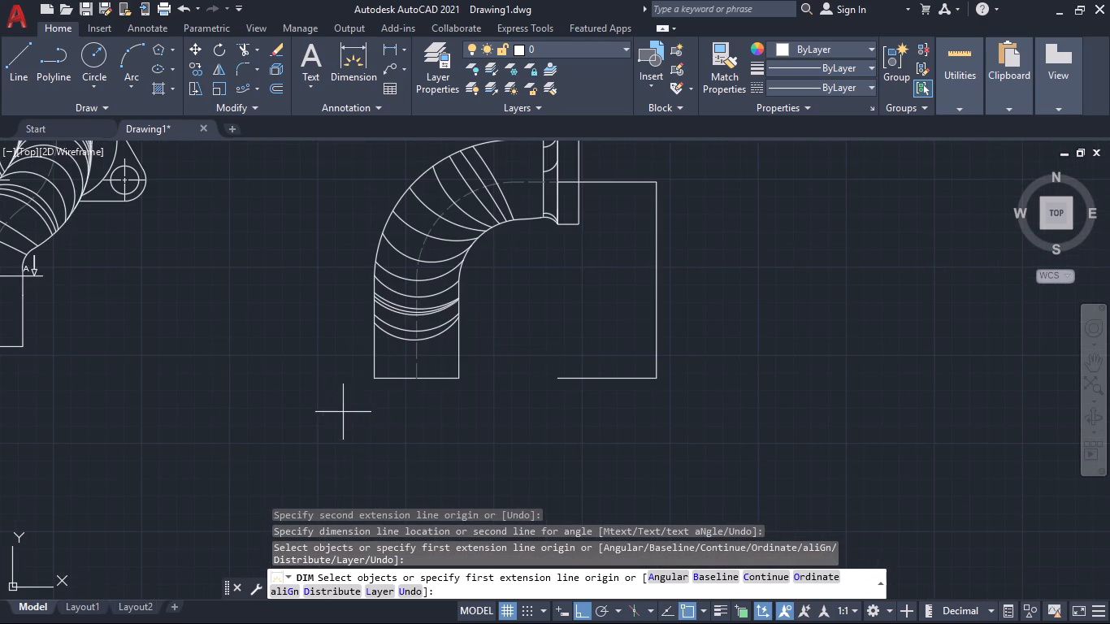
scroll(371, 380, up, 1)
click(371, 380)
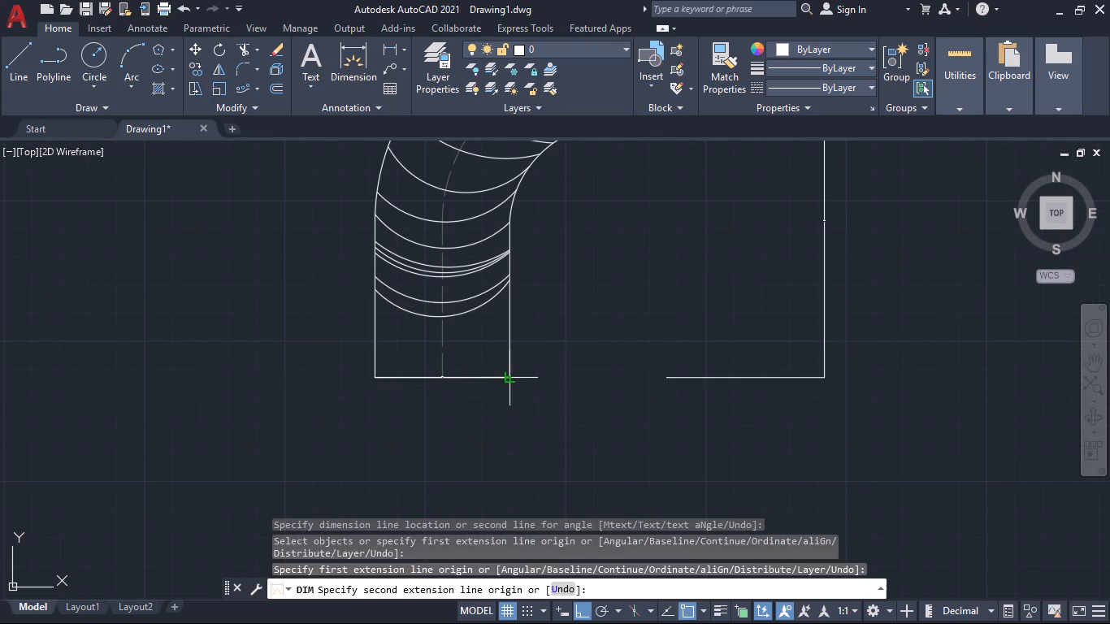
click(512, 378)
click(514, 447)
middle_drag(575, 443, 549, 392)
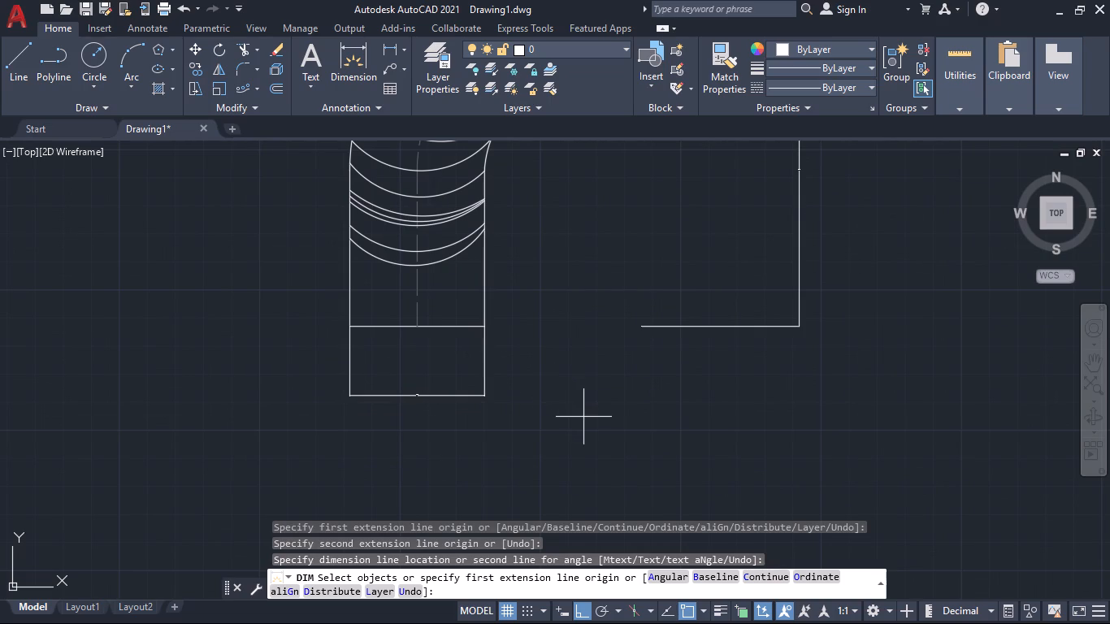
Dimension horizontally from the side view pipe's centerline at base level to the vertical dimension's lower end, placing the dimension line below the pipe.
middle_drag(585, 418, 548, 359)
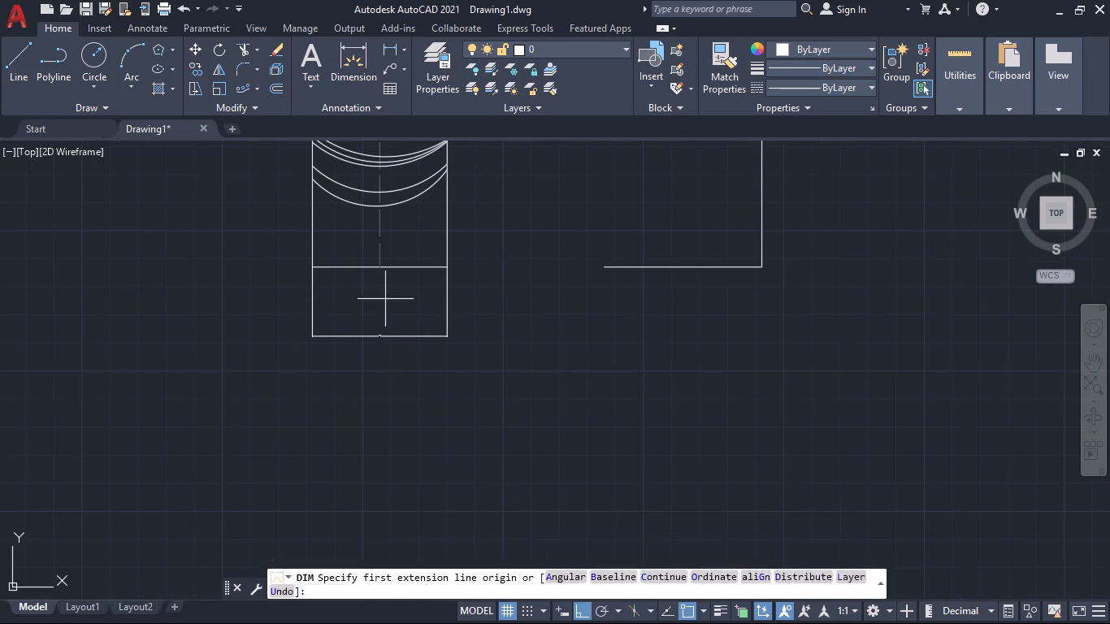
click(379, 266)
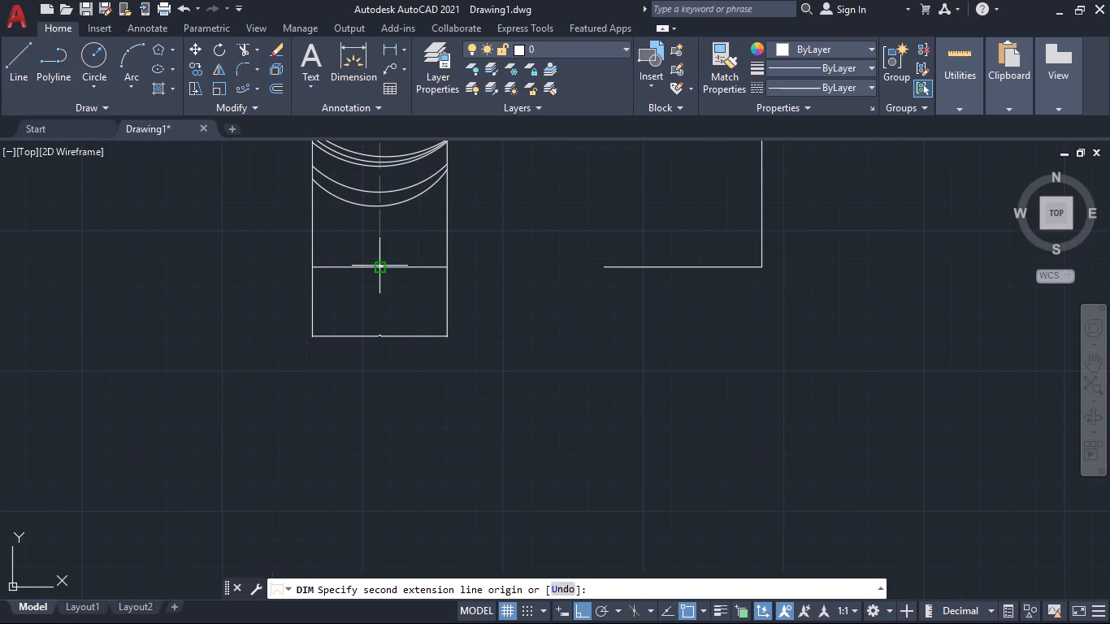
click(761, 270)
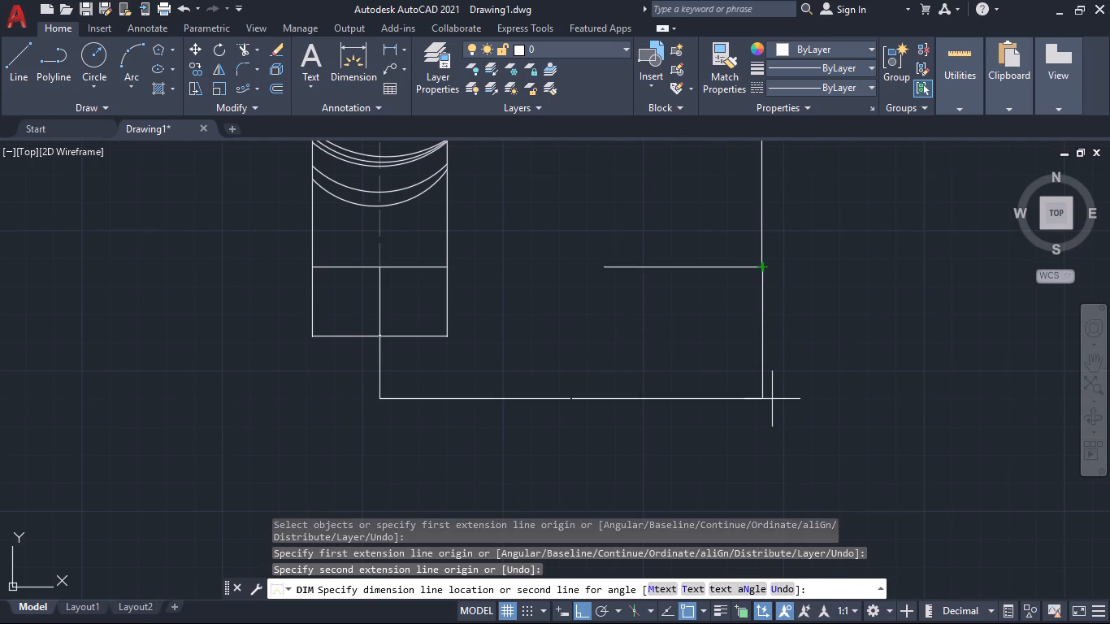
click(769, 410)
scroll(825, 372, down, 1)
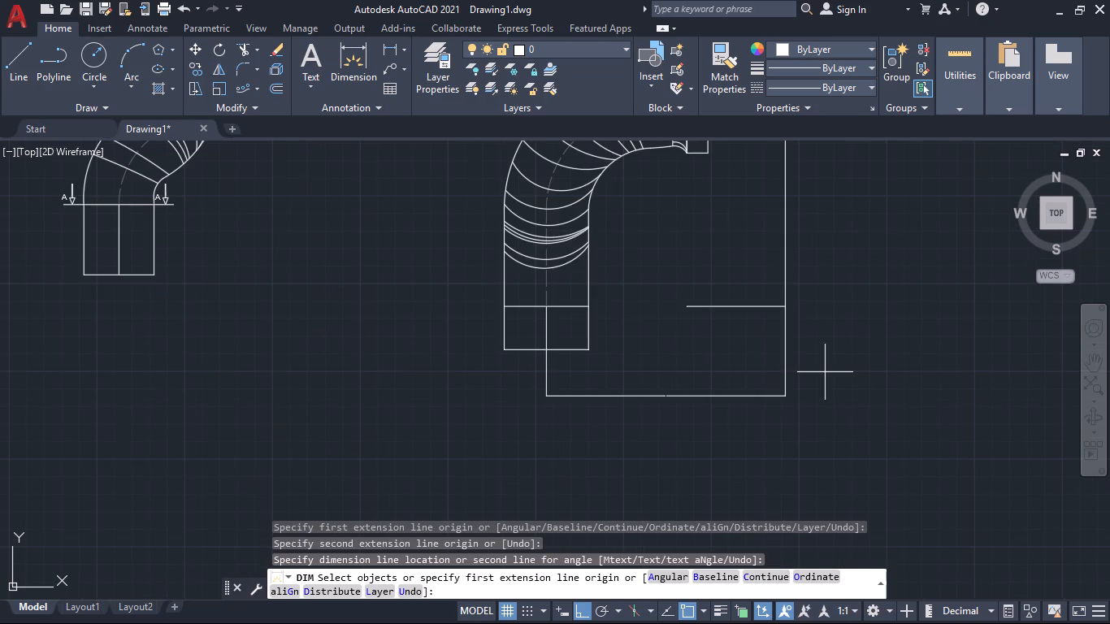
key(Escape)
Modify the Standard dimension style to a text height of 3.5 and an arrow size of 2.75.
key(d)
key(Return)
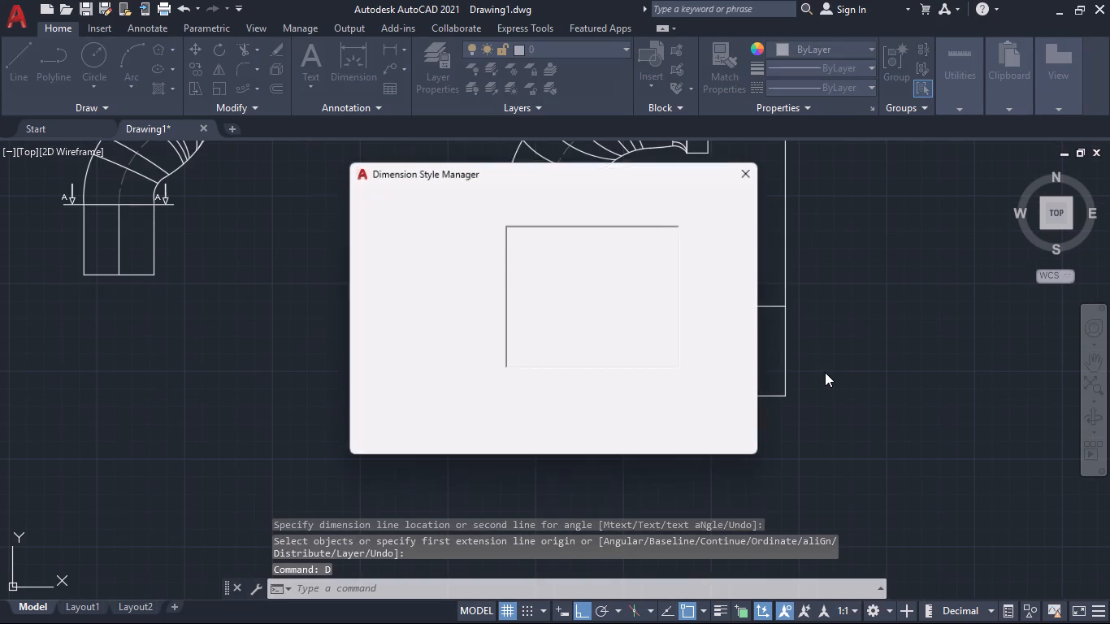
click(718, 278)
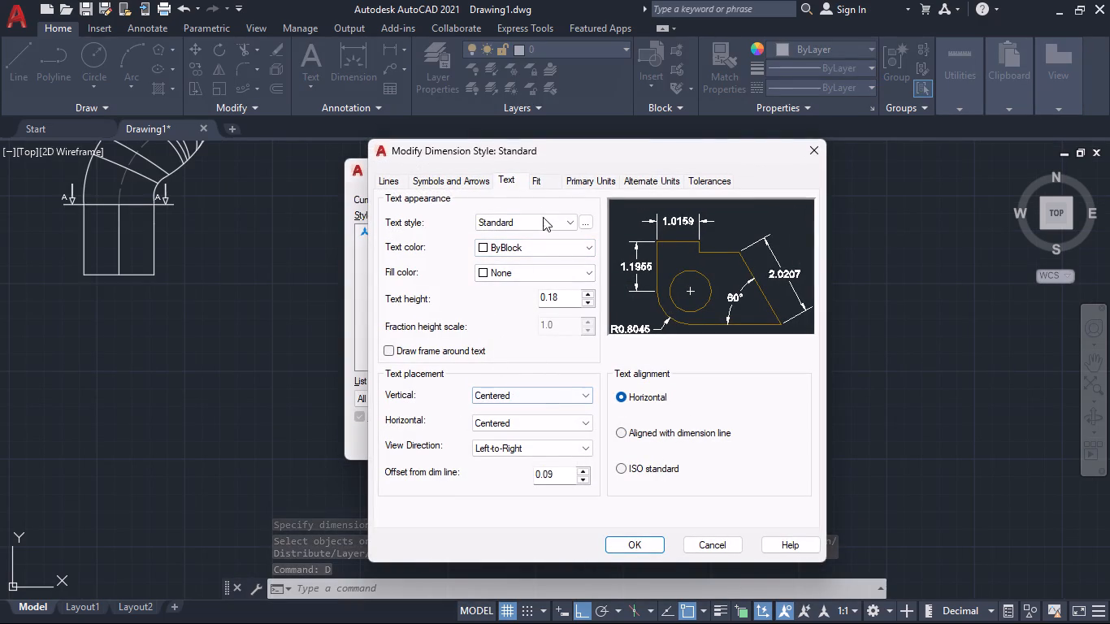
double_click(553, 298)
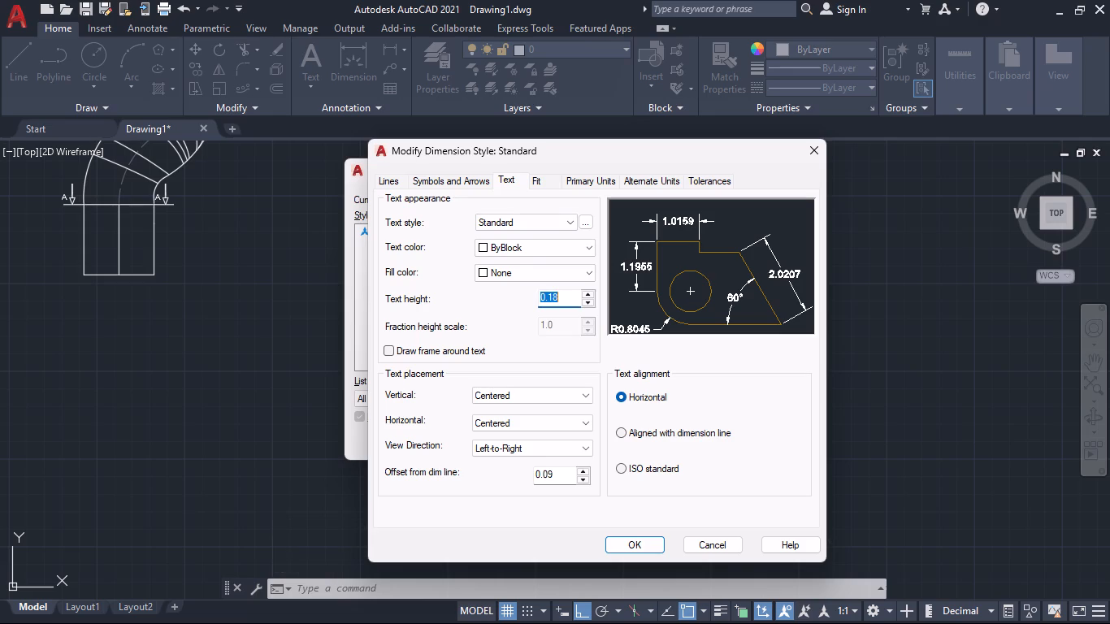
key(3)
text(.5)
click(465, 179)
double_click(420, 348)
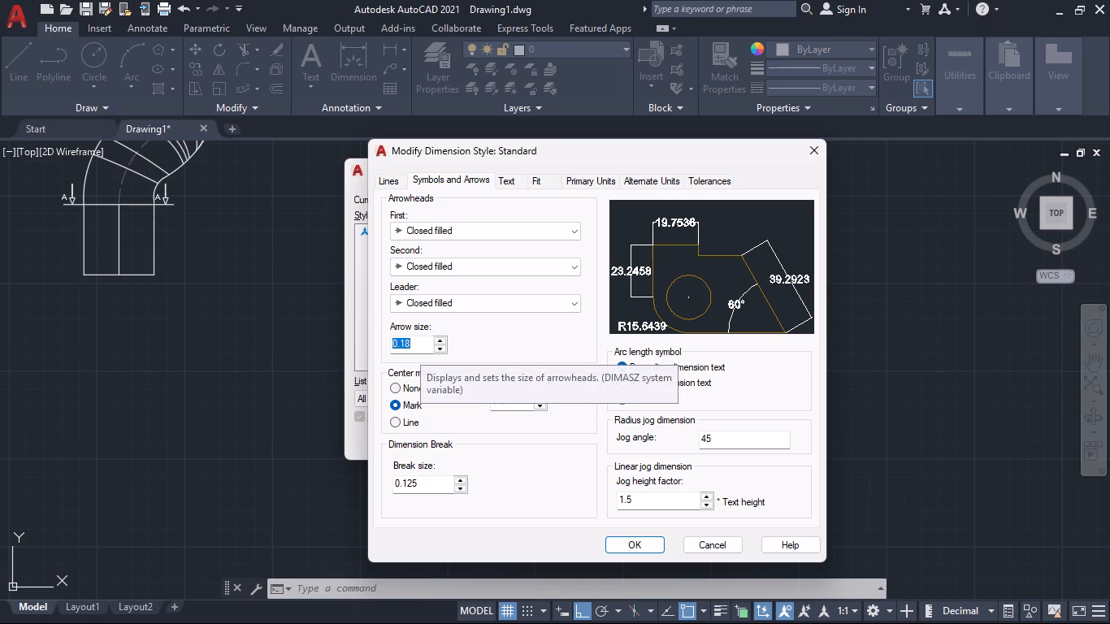
text(275)
key(BackSpace)
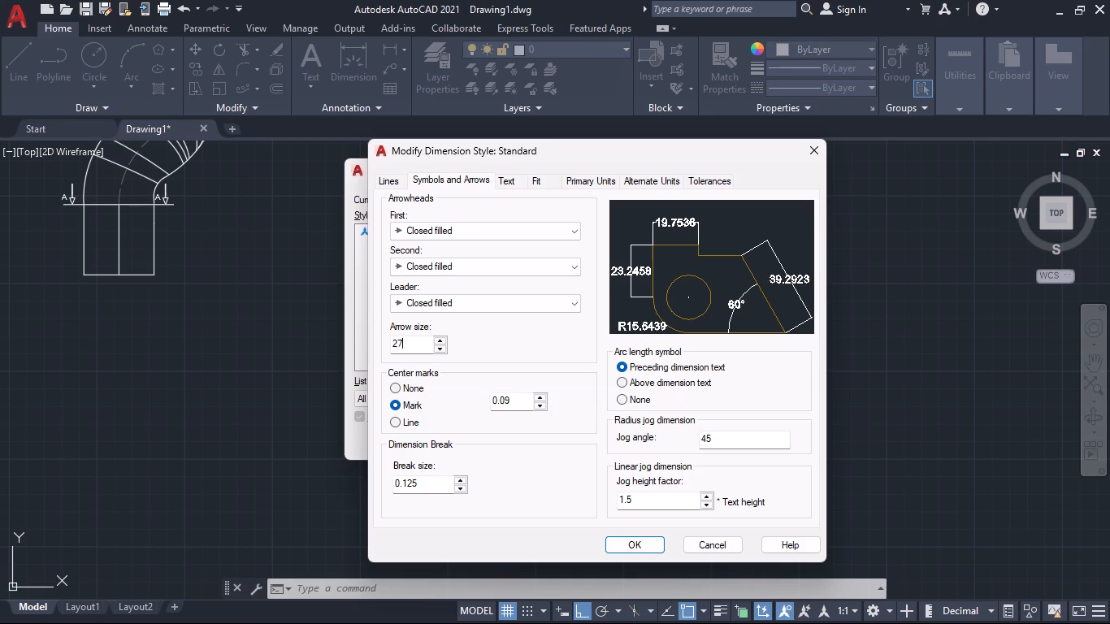
key(BackSpace)
text(.75)
Set the Standard style's linear precision to 0 and its text aligned with the dimension line, and make the style current.
click(596, 175)
click(505, 233)
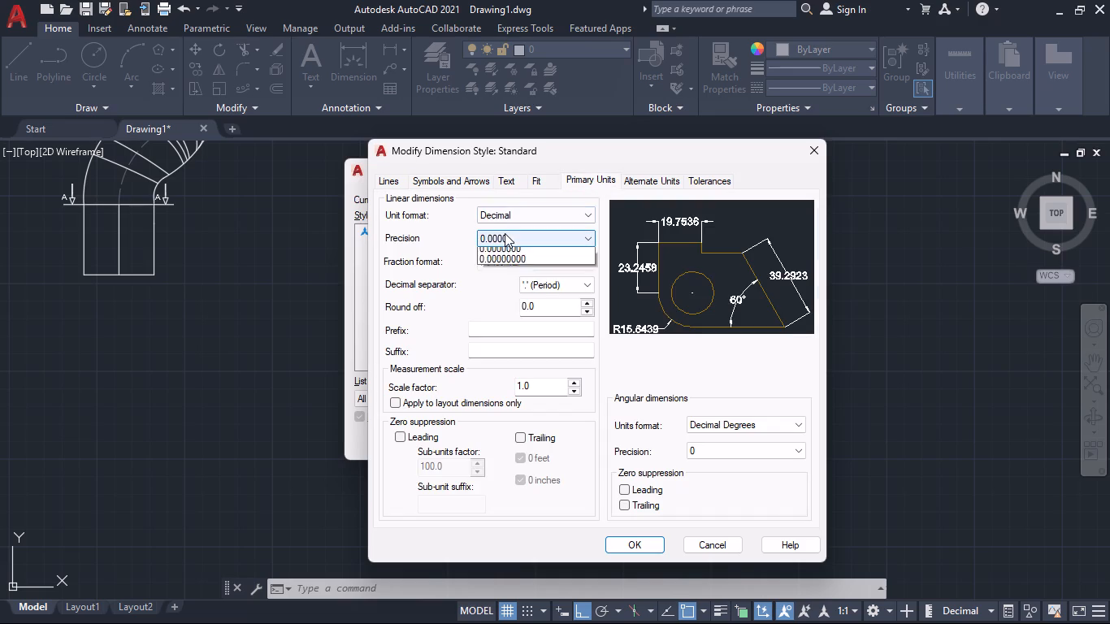
click(492, 254)
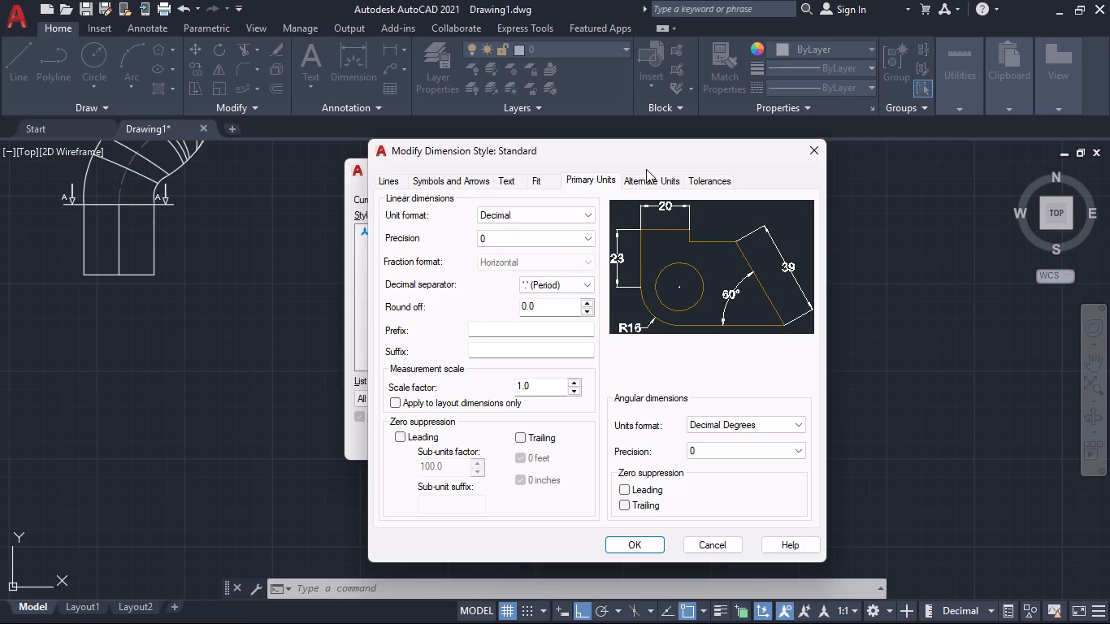
click(448, 186)
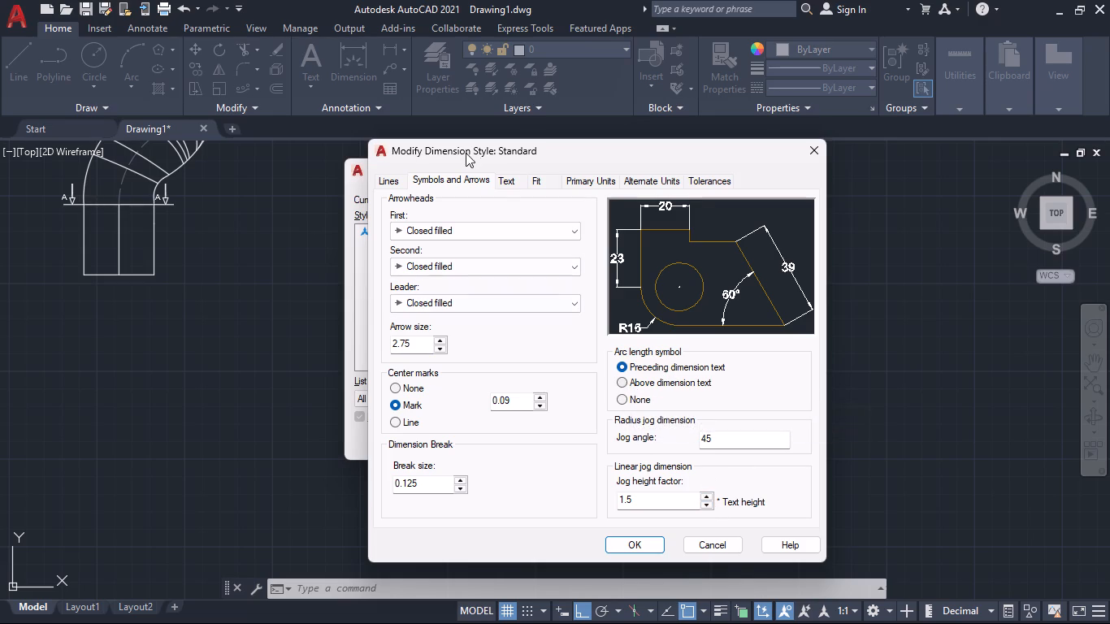
click(507, 179)
click(631, 432)
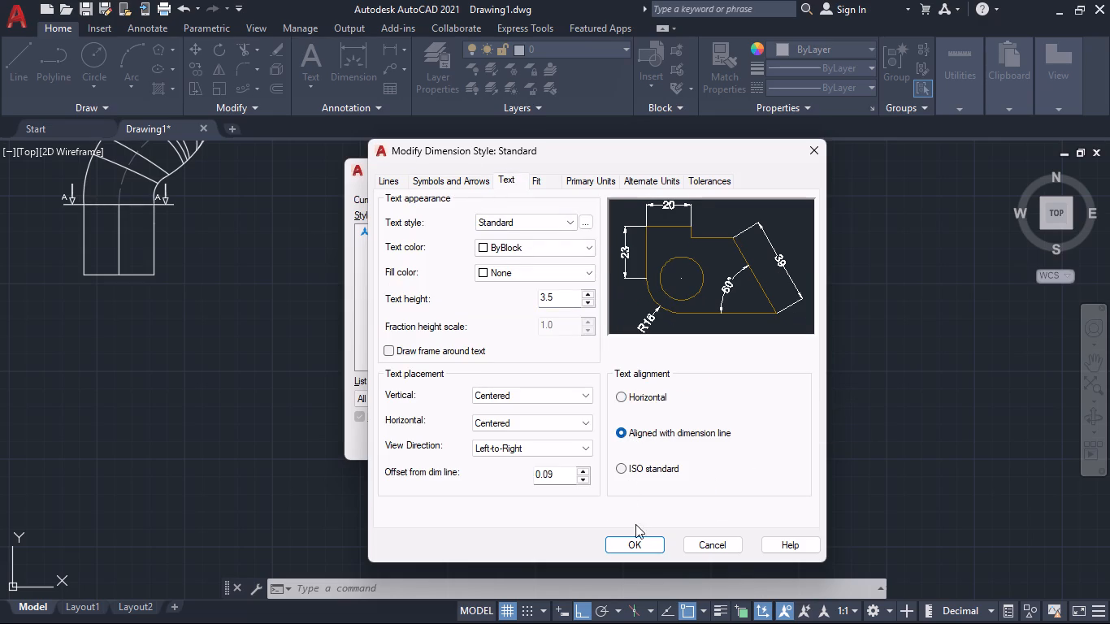
click(643, 548)
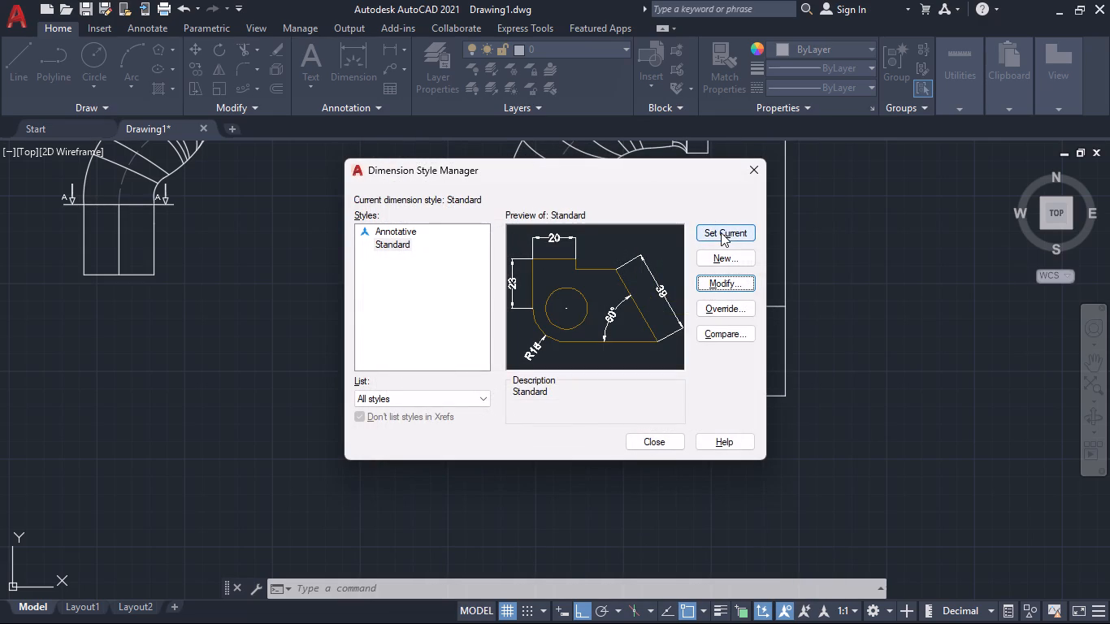
click(721, 232)
click(661, 437)
Stretch the vertical dimension's lower extension line origin across to the pipe's inner wall at base level.
scroll(694, 418, down, 1)
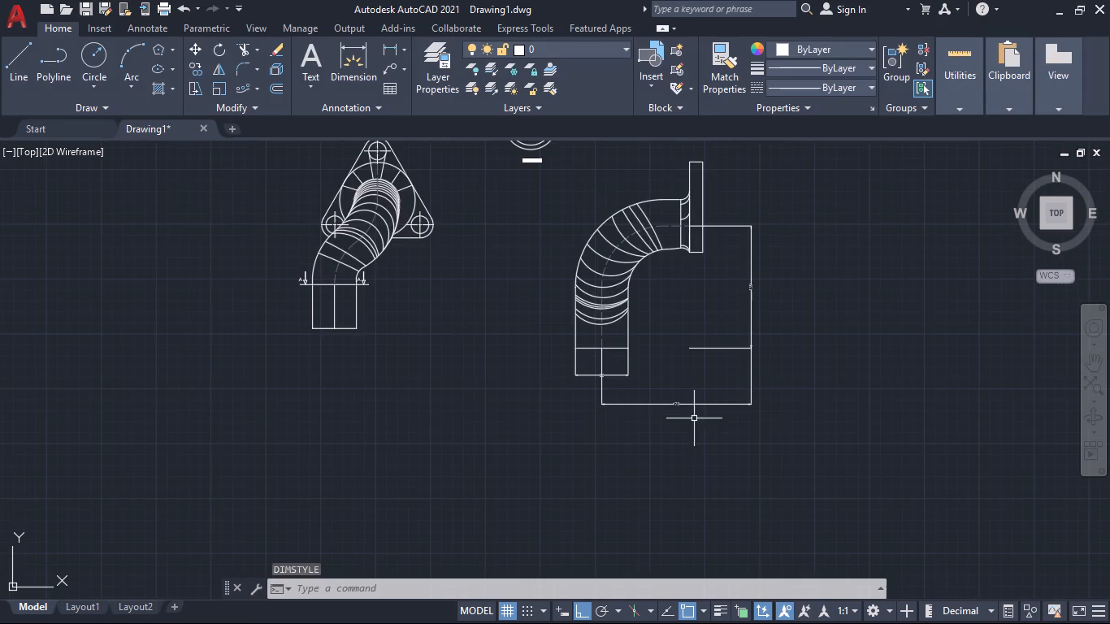
middle_drag(788, 432, 789, 466)
scroll(703, 454, up, 2)
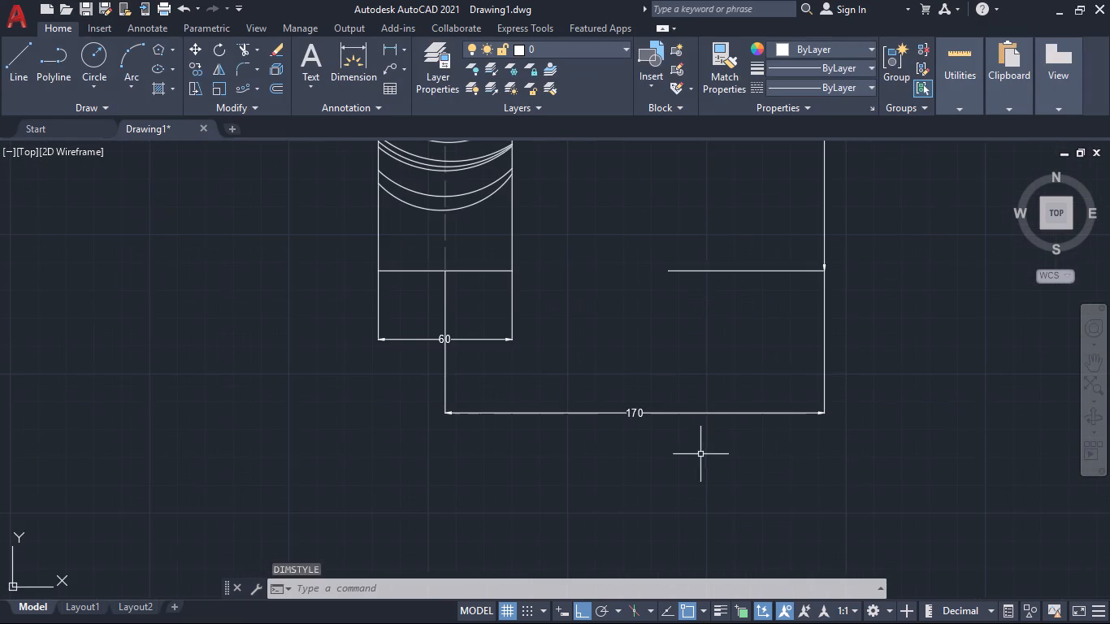
middle_click(700, 454)
middle_drag(704, 470, 679, 484)
scroll(676, 434, down, 1)
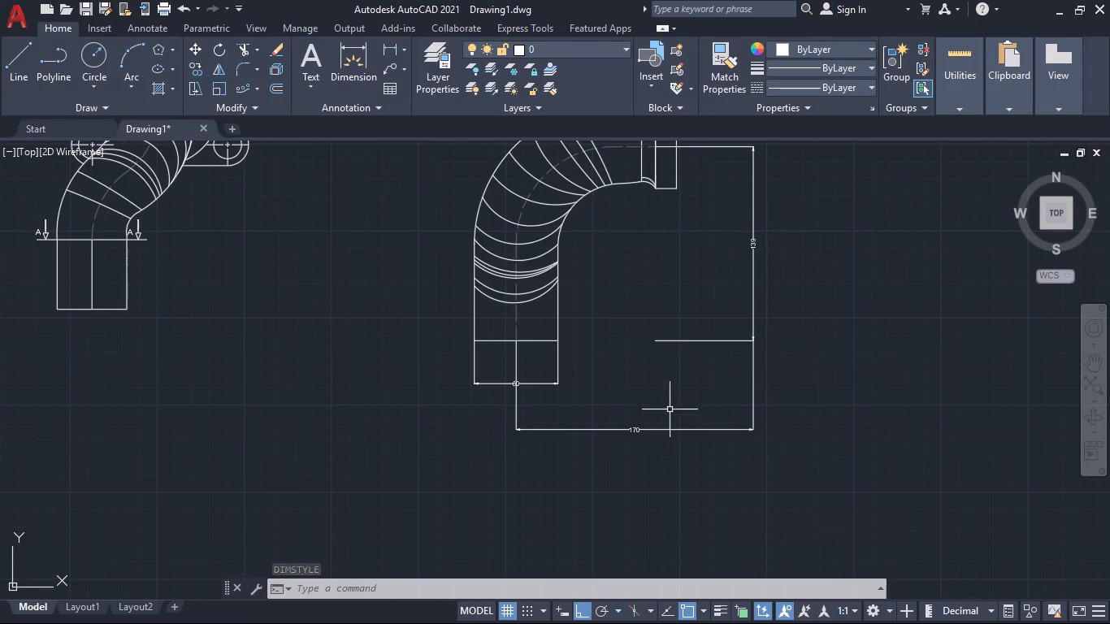
middle_drag(690, 378, 674, 433)
scroll(640, 395, up, 1)
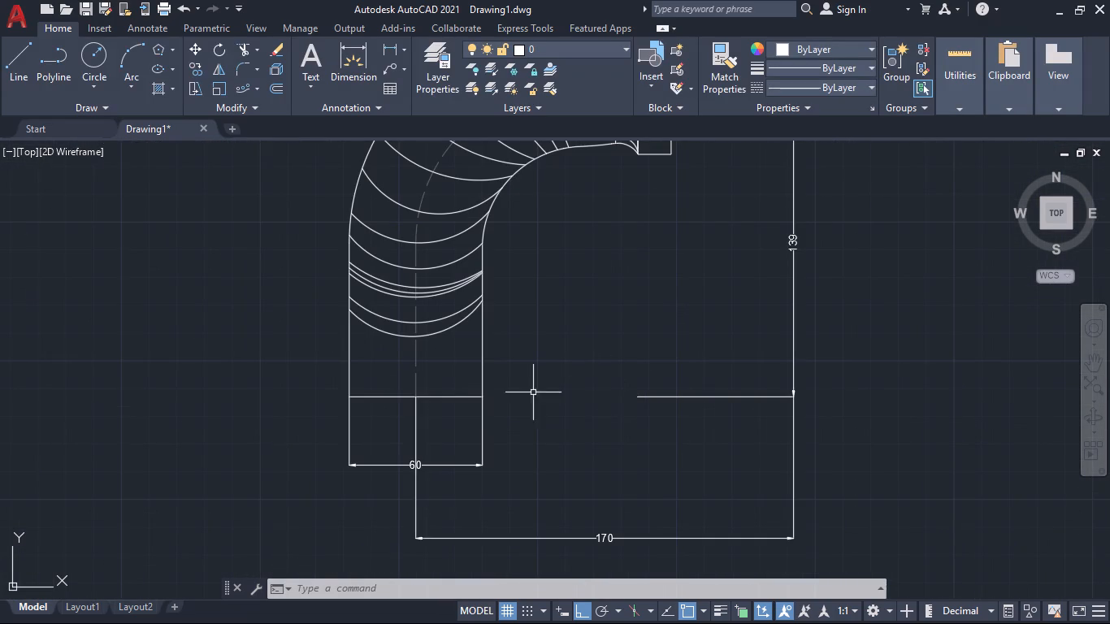
click(647, 398)
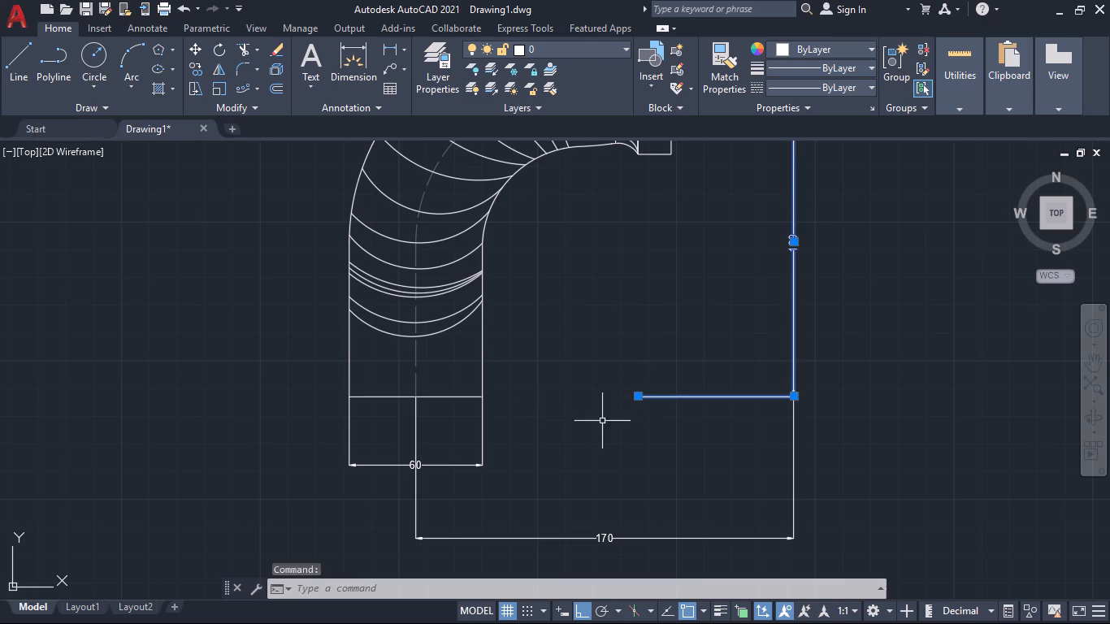
scroll(599, 417, down, 2)
click(612, 408)
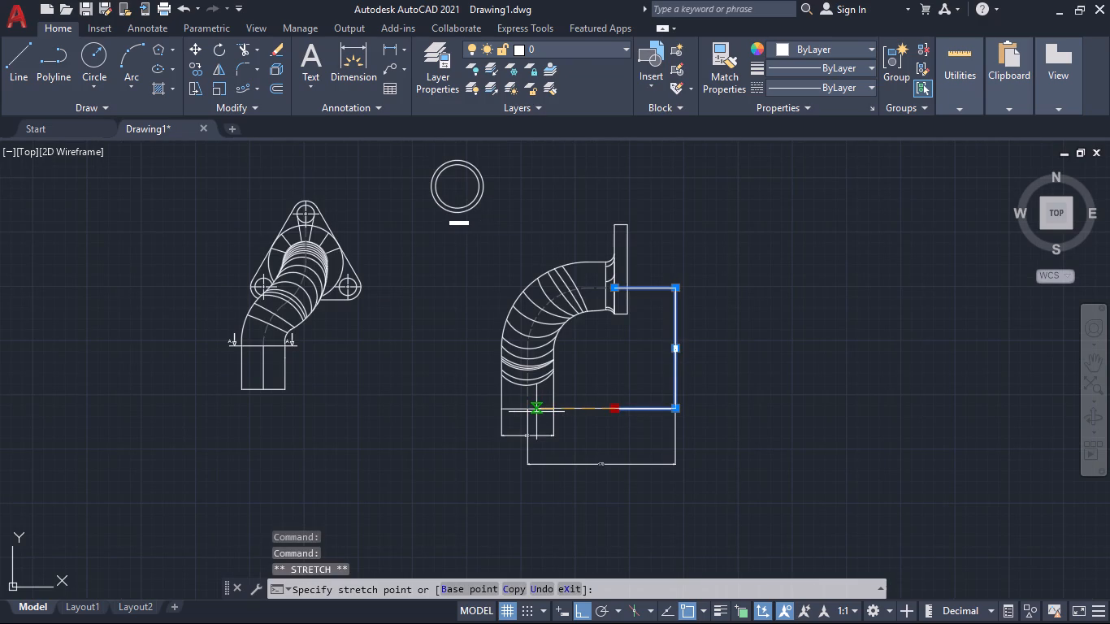
click(550, 409)
scroll(688, 357, up, 3)
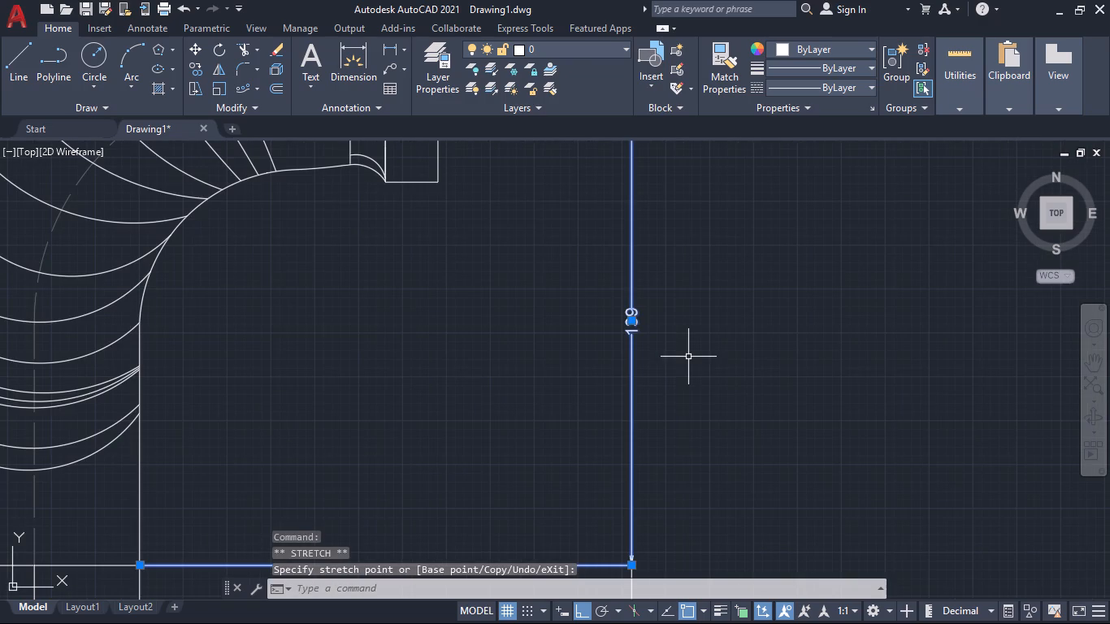
key(Escape)
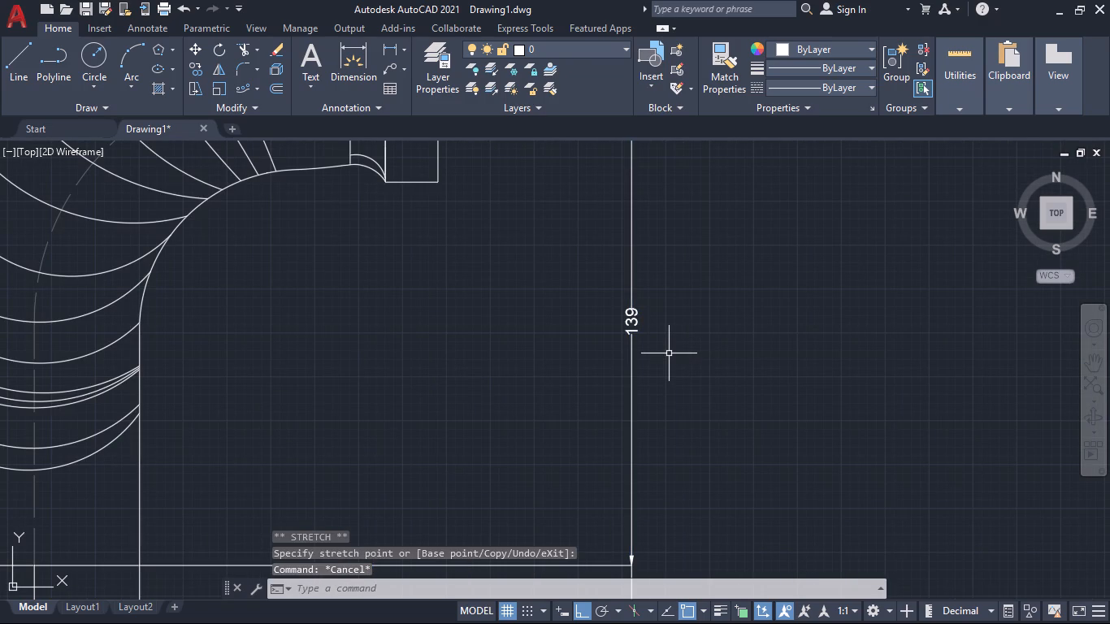
Dimension the side view flange's thickness across its top edge, placing the dimension line just above the flange.
scroll(704, 369, down, 2)
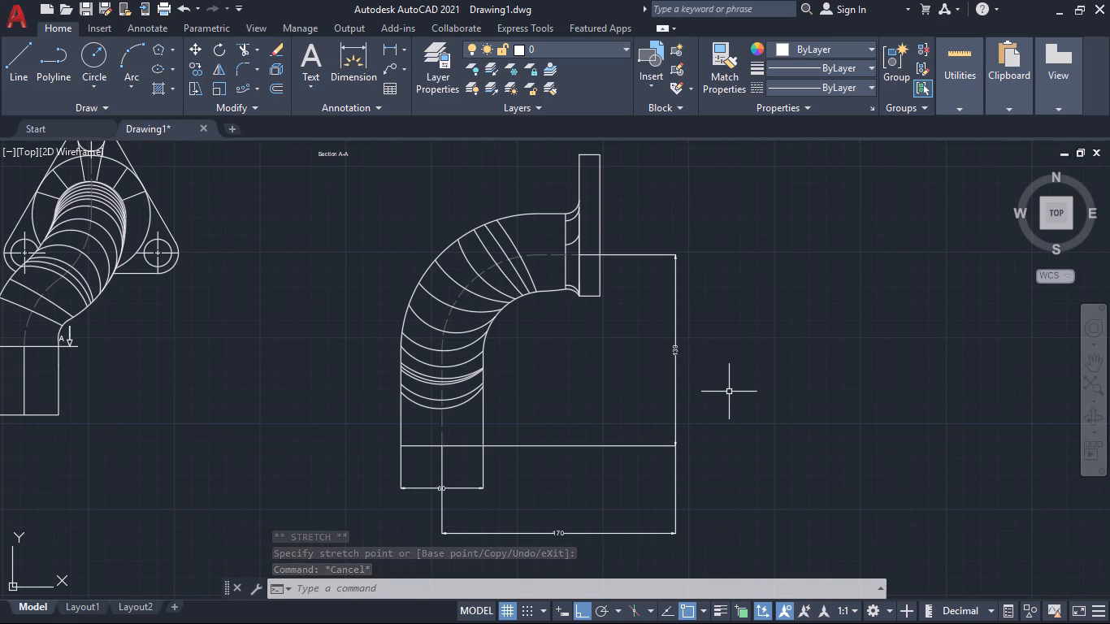
middle_drag(759, 377, 766, 441)
middle_drag(657, 203, 666, 232)
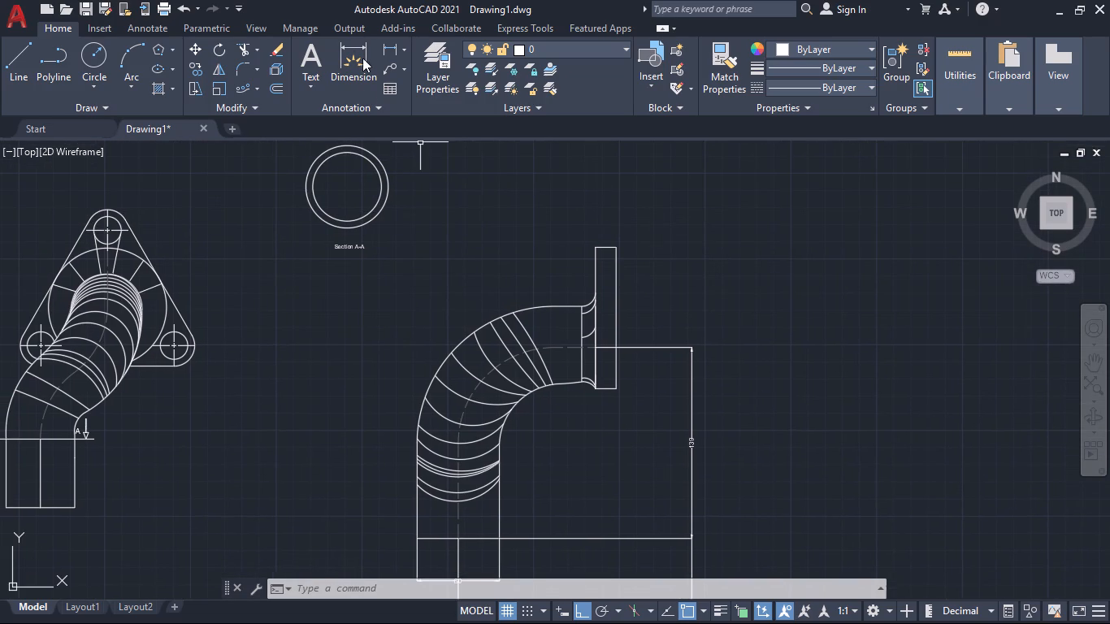
click(353, 50)
scroll(548, 265, up, 2)
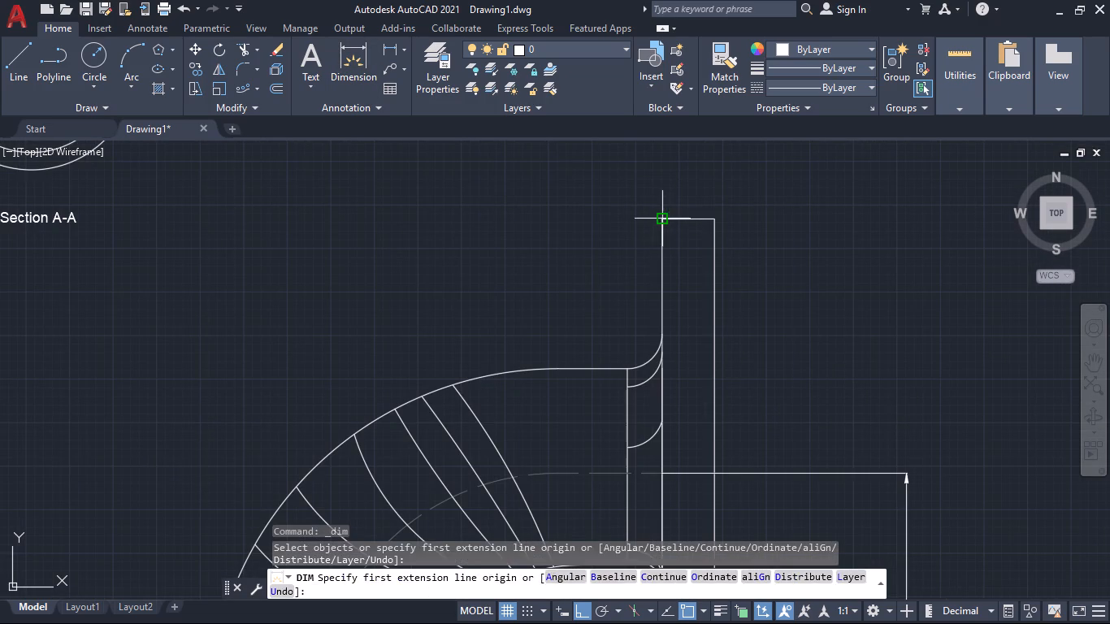
click(661, 219)
click(712, 223)
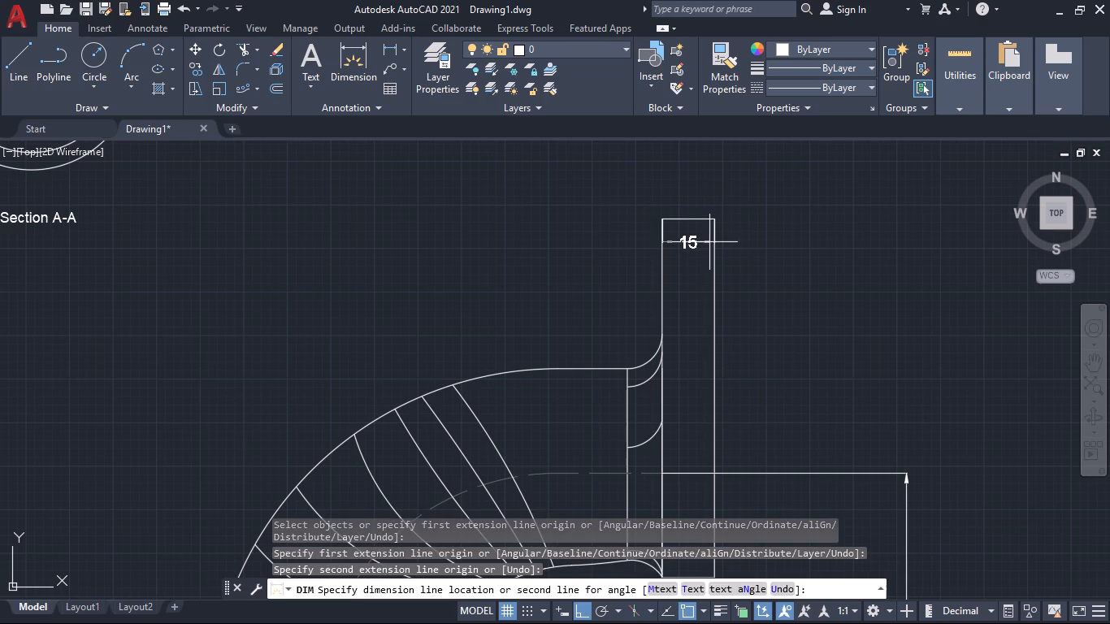
click(709, 191)
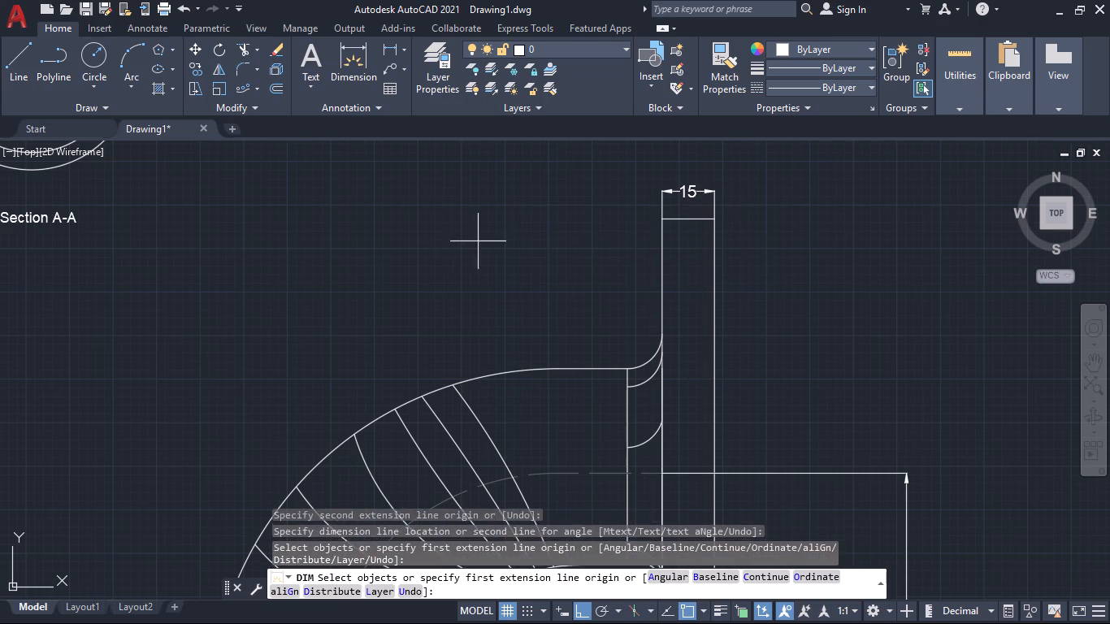
Review the side view's dimensions from flange to base and examine the straight lower pipe section of the front view.
scroll(484, 244, down, 1)
middle_drag(479, 241, 520, 206)
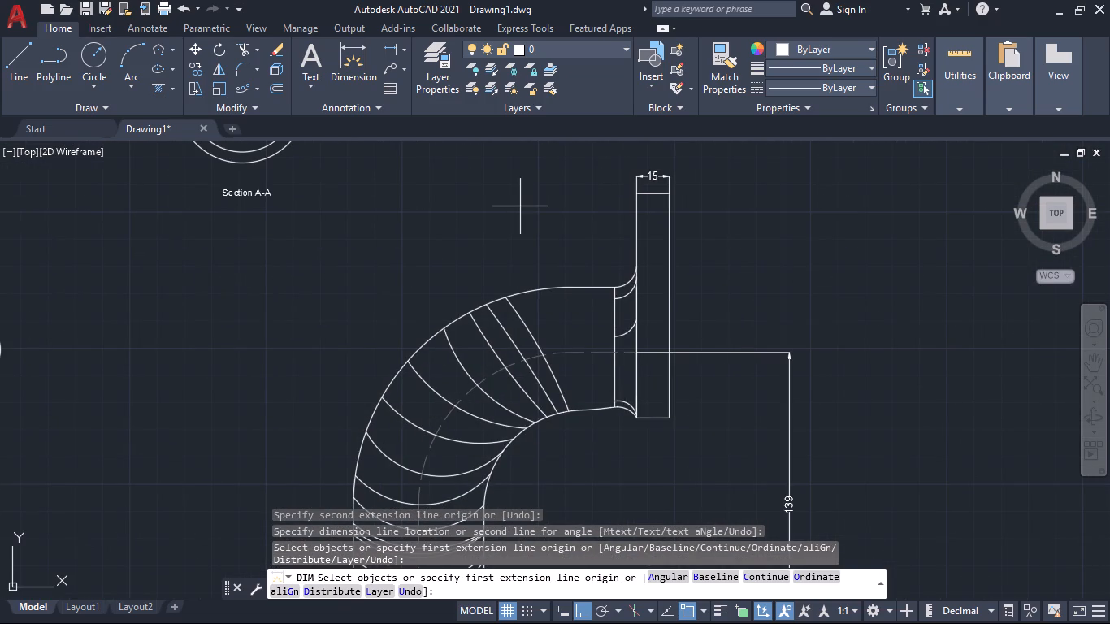
middle_drag(506, 211, 541, 40)
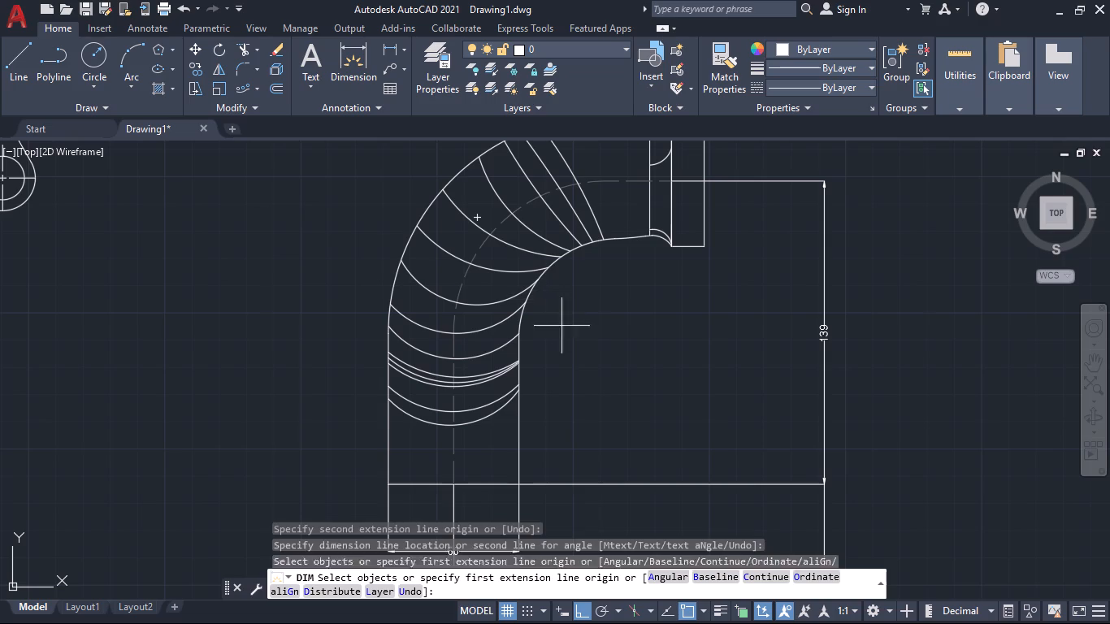
middle_drag(591, 346, 622, 230)
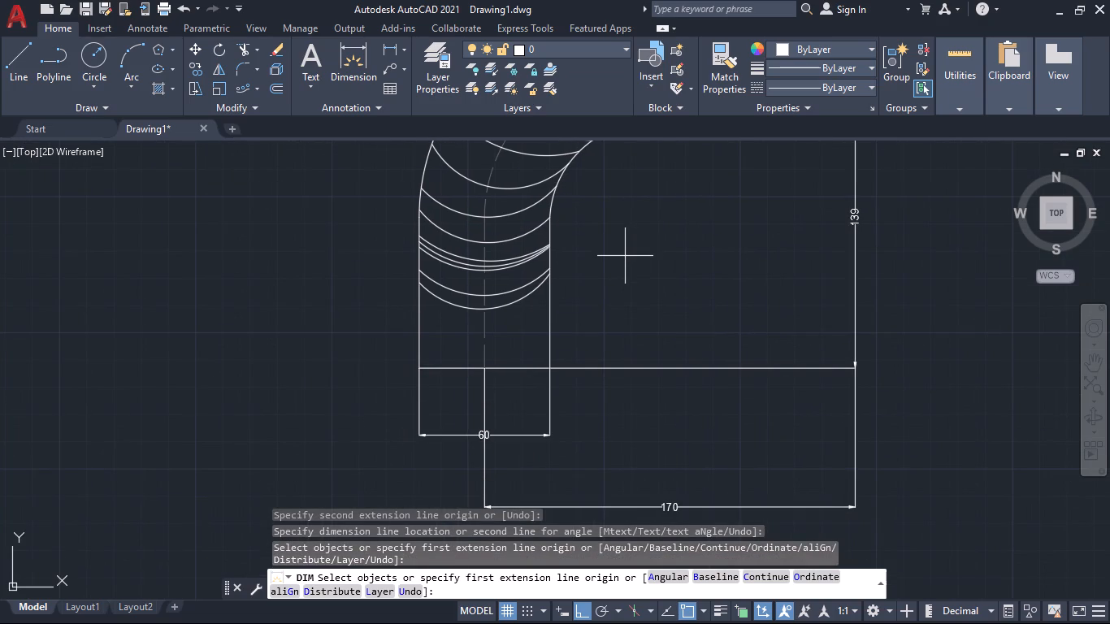
scroll(632, 260, down, 1)
middle_drag(641, 263, 704, 340)
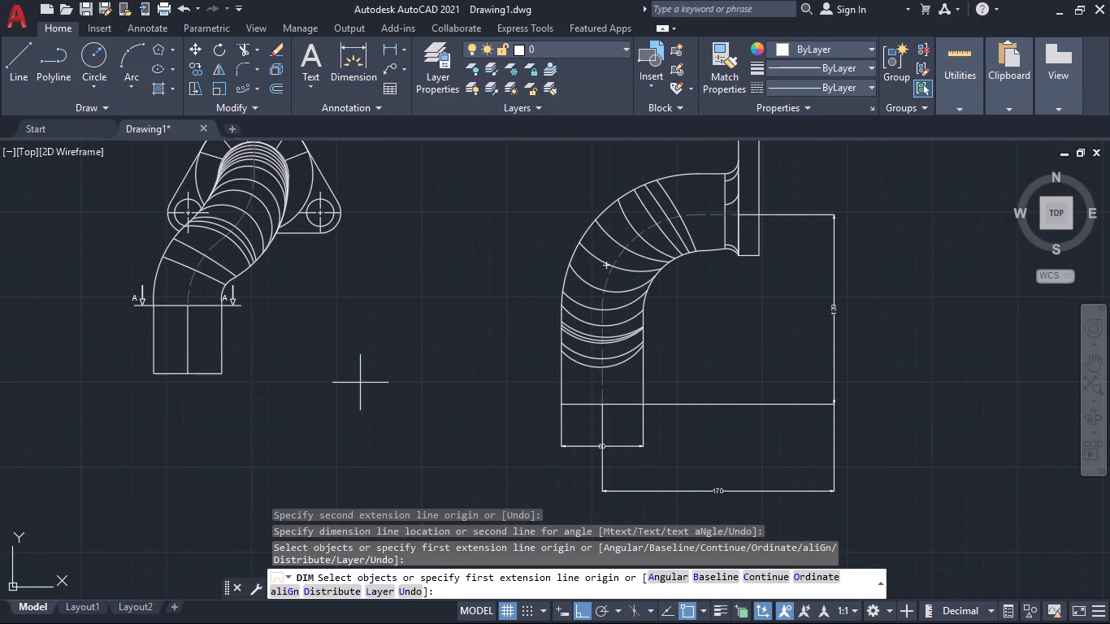
middle_drag(357, 384, 480, 364)
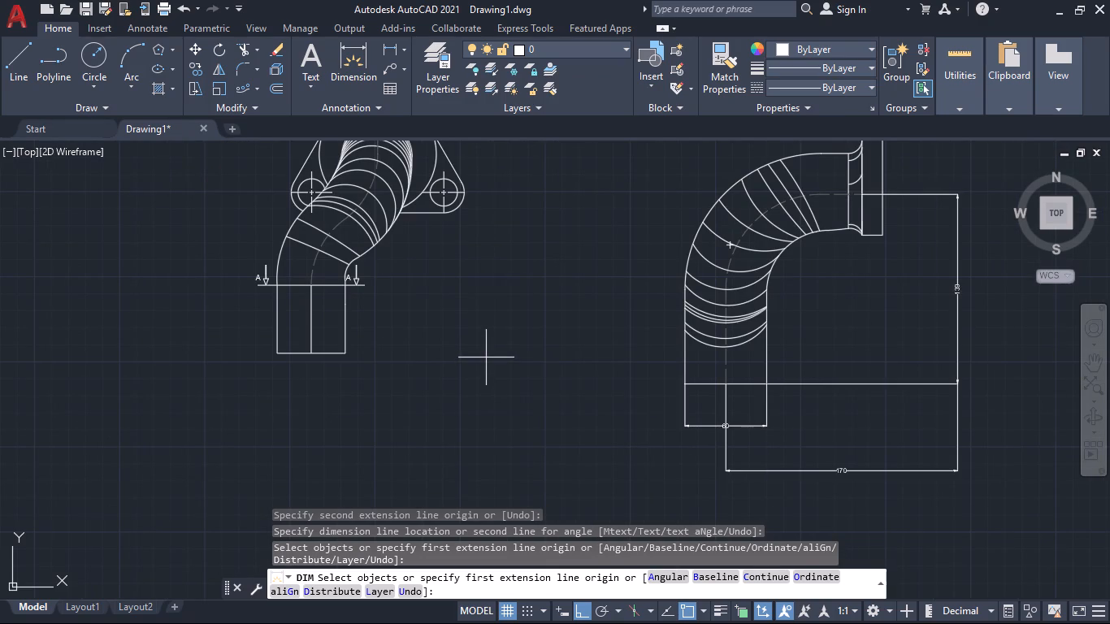
middle_drag(410, 438, 488, 425)
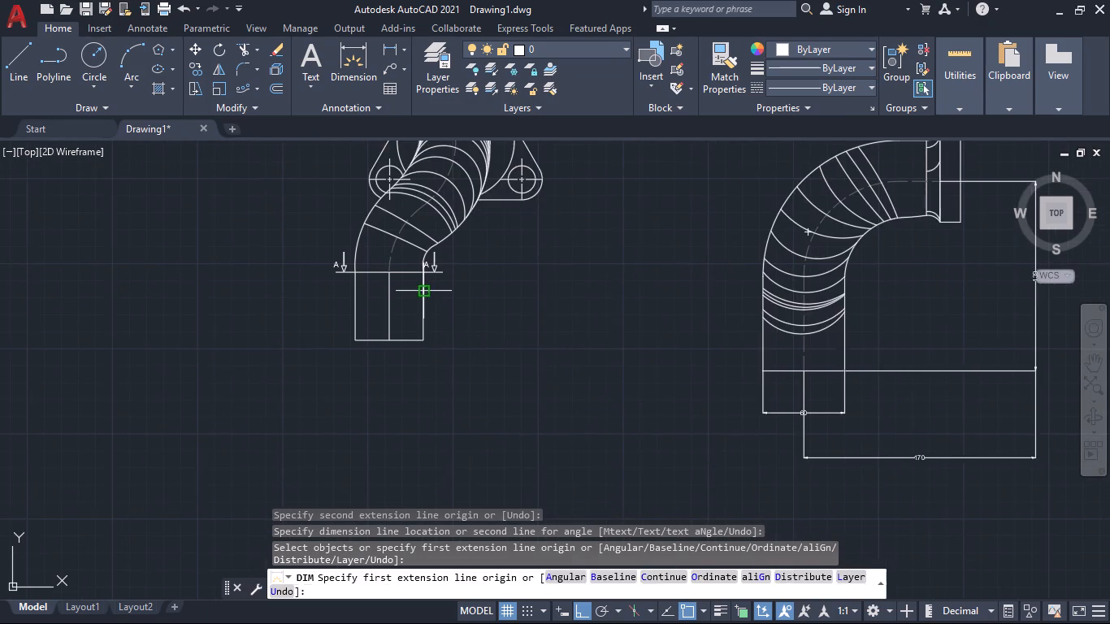
Dimension the front view's straight lower pipe section, placing its height beside its right edge and its width just below the base.
scroll(419, 287, up, 2)
click(428, 246)
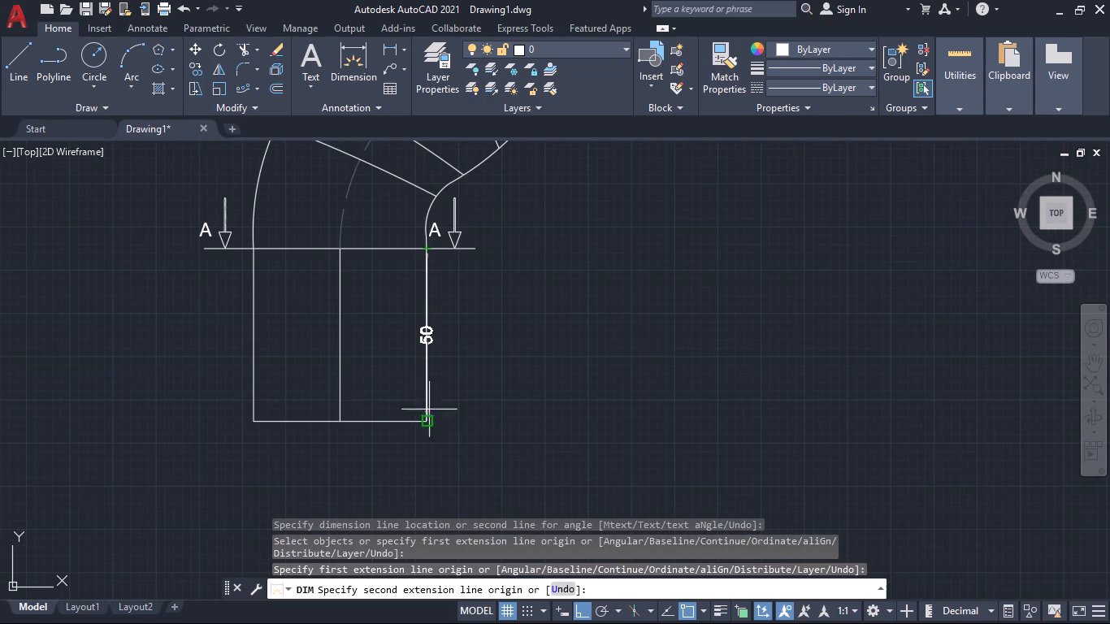
click(430, 424)
click(553, 407)
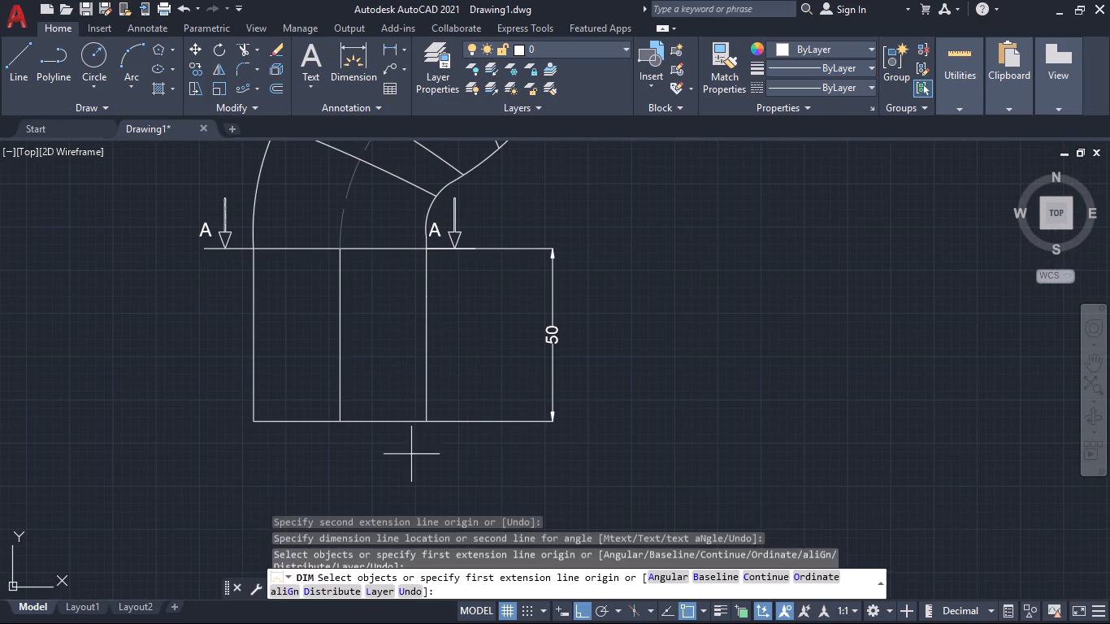
click(250, 424)
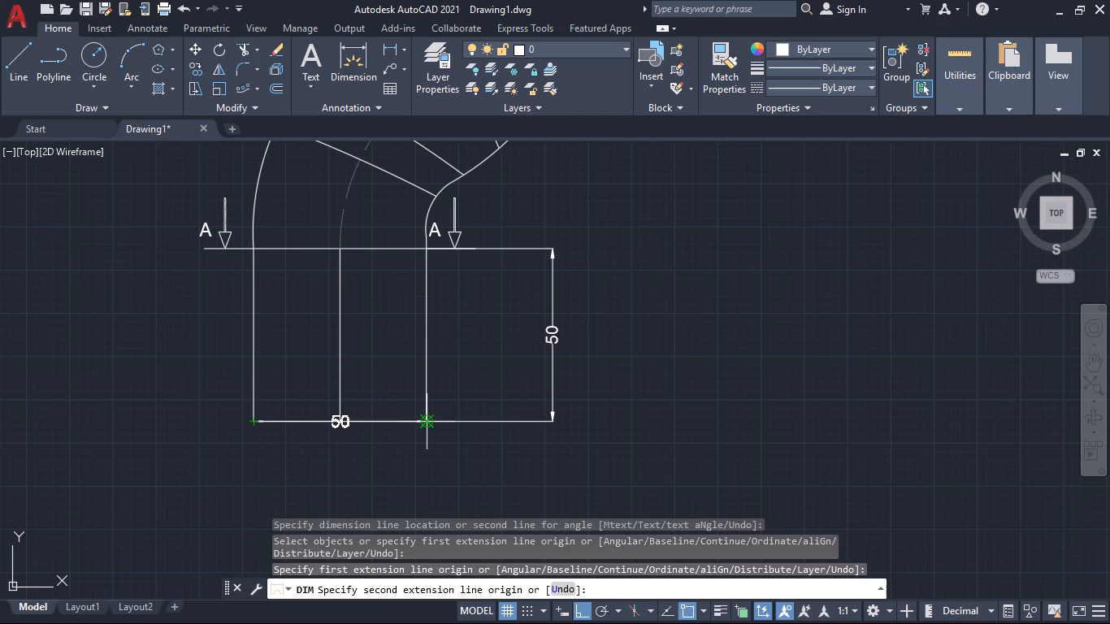
click(429, 421)
click(429, 479)
middle_drag(552, 475, 628, 440)
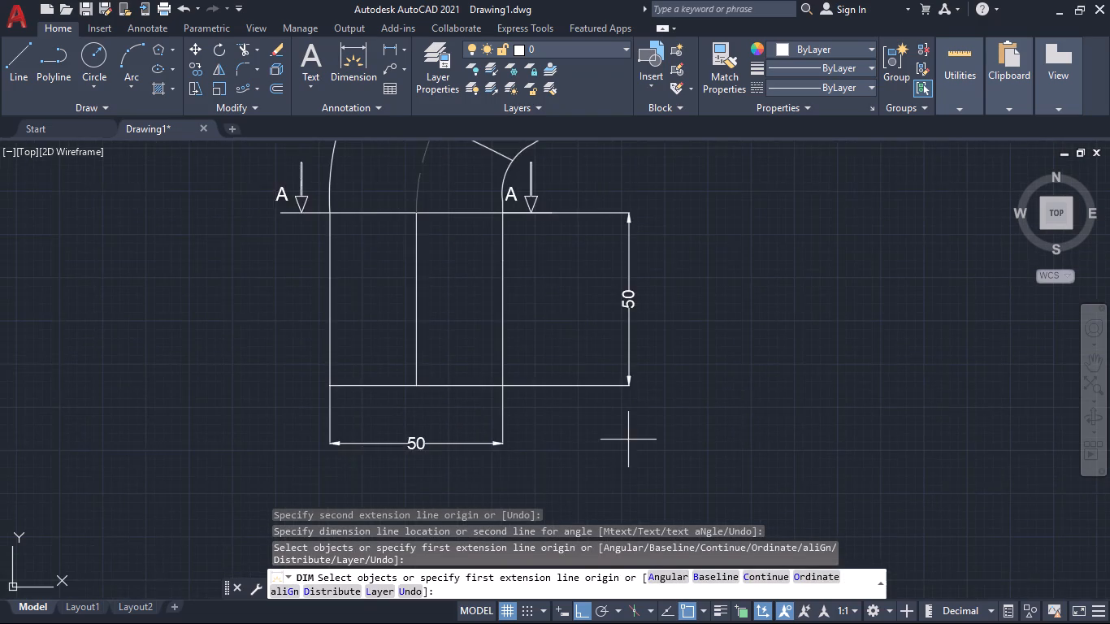
Add a 147.5 vertical dimension upward from the front view pipe's lower-left base corner, with its dimension line left of the pipe.
scroll(631, 440, down, 1)
middle_drag(717, 418, 711, 466)
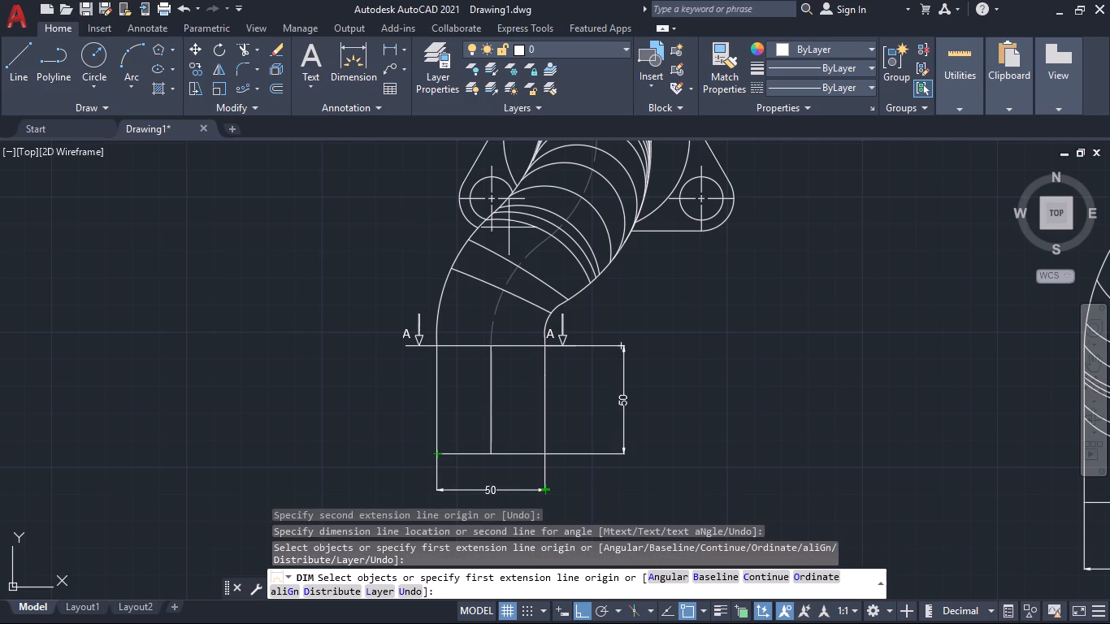
scroll(509, 227, down, 1)
middle_drag(462, 228, 435, 313)
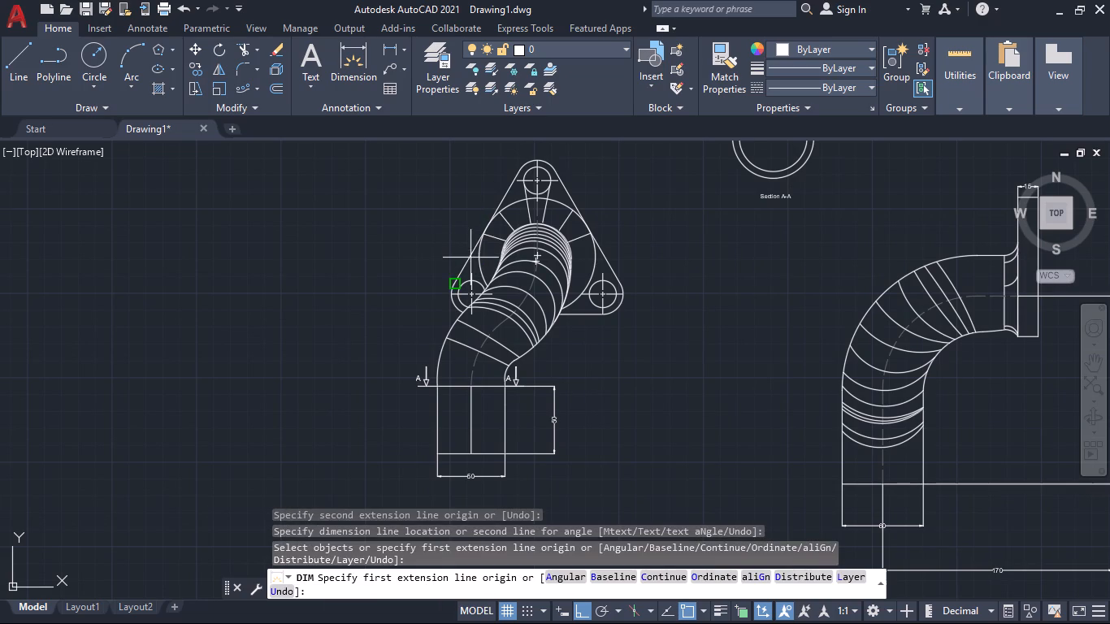
click(438, 453)
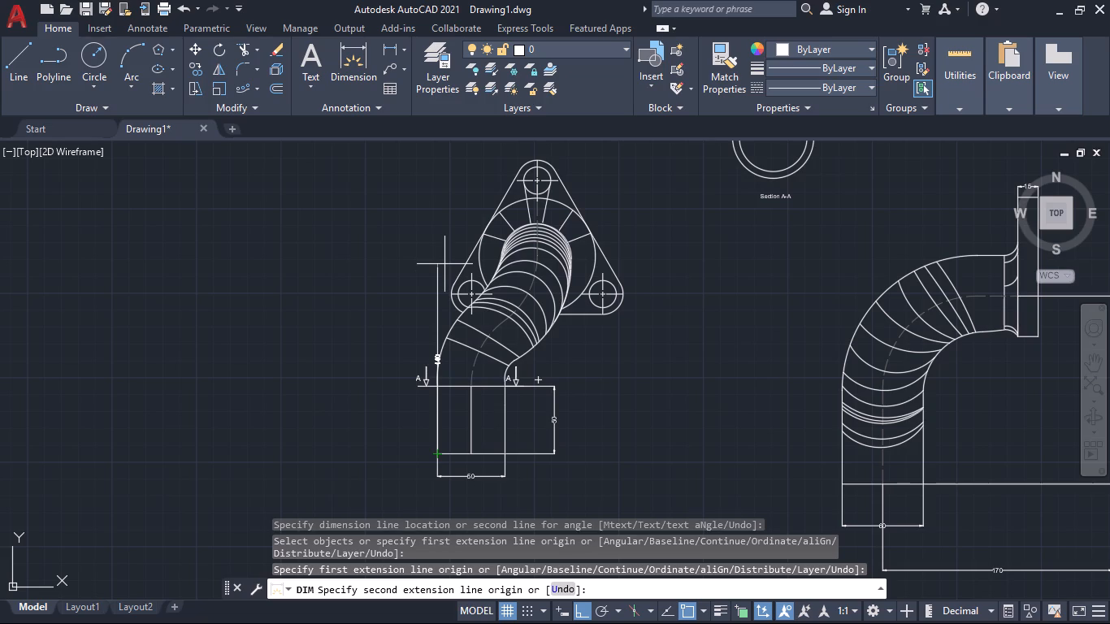
text(147.5)
key(Return)
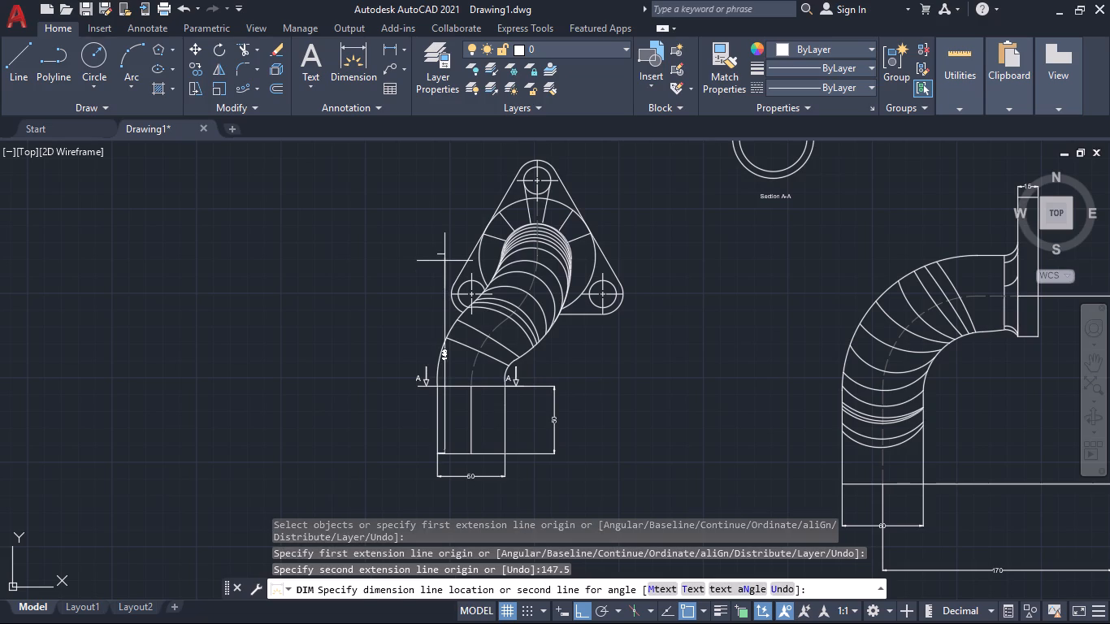
click(396, 270)
Add a horizontal dimension of 10 leftward from the flange's lower-left bolt hole centre, placing its dimension line above the hole.
scroll(389, 357, up, 3)
scroll(407, 357, down, 2)
scroll(453, 293, down, 1)
middle_drag(453, 293, 449, 320)
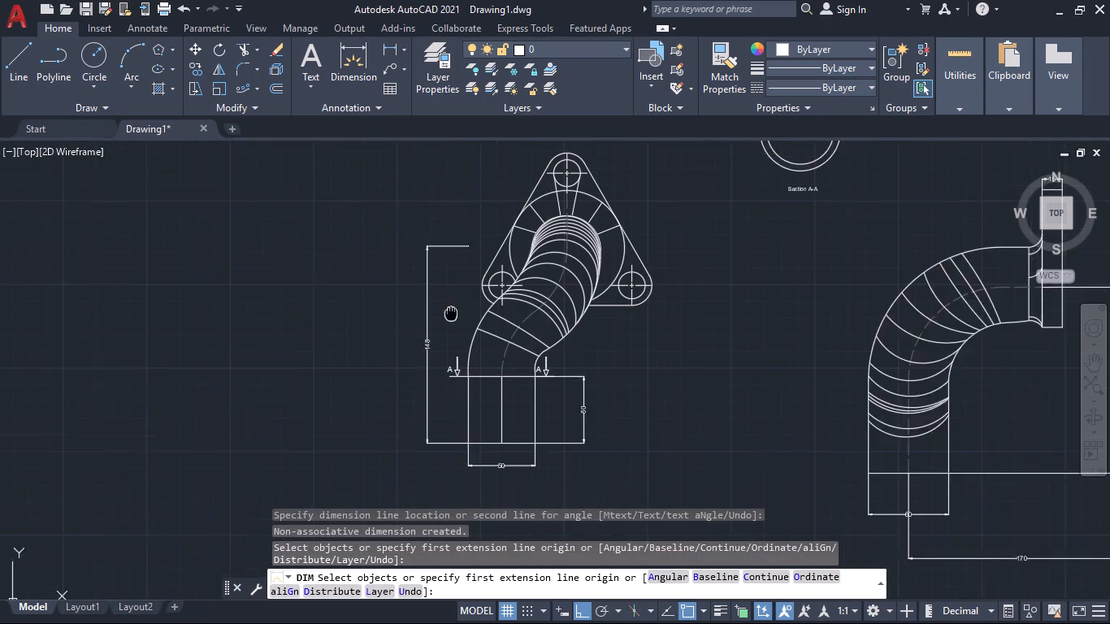
middle_drag(449, 320, 436, 350)
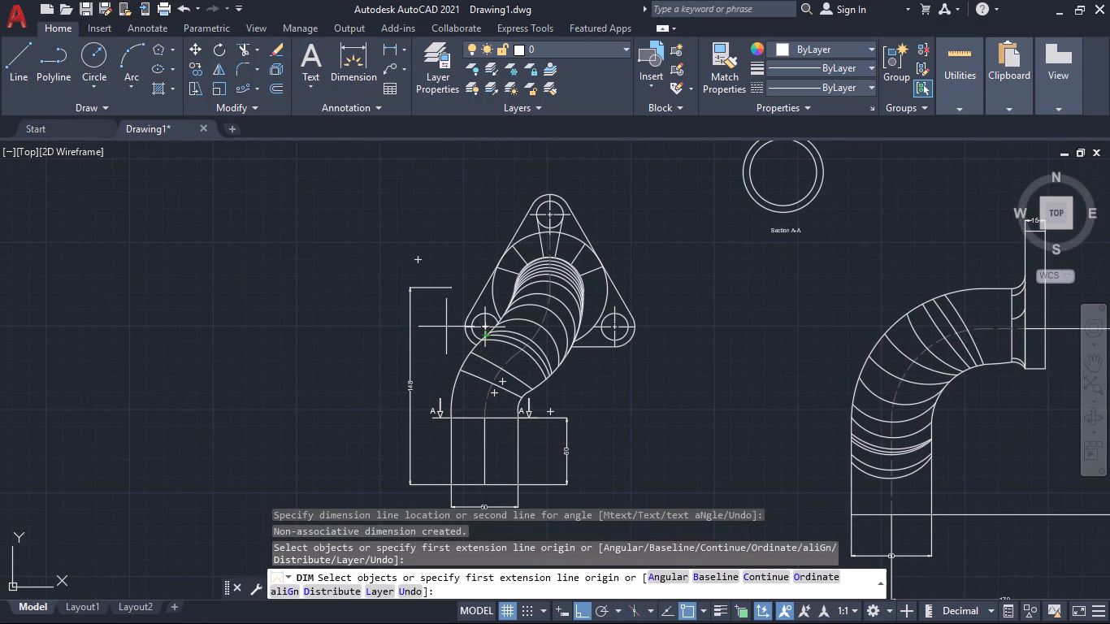
middle_drag(444, 322, 462, 371)
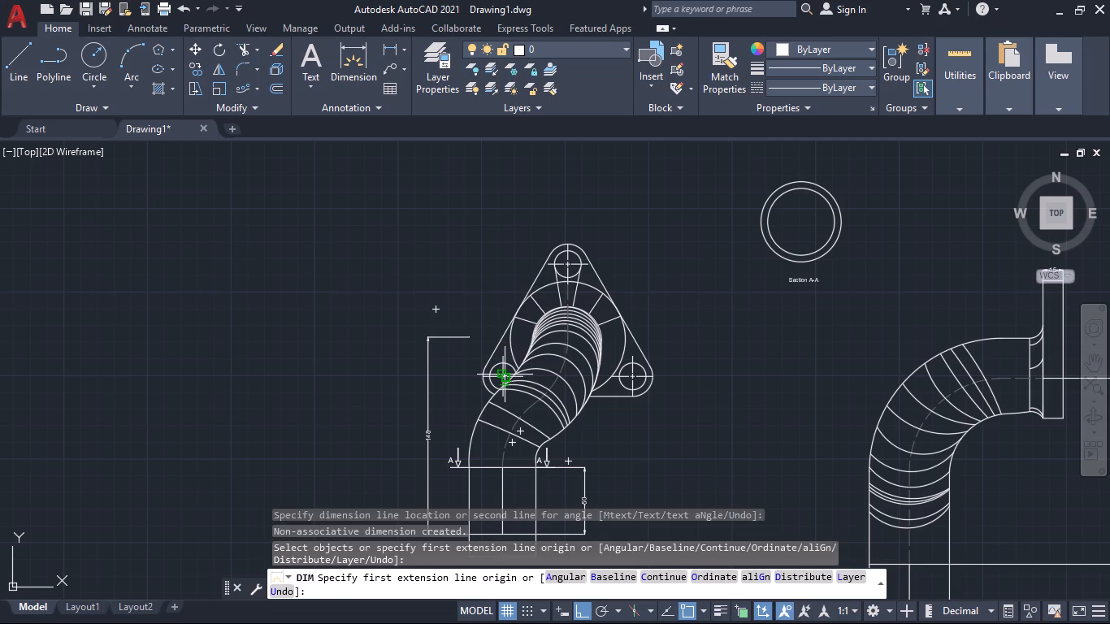
scroll(503, 378, up, 5)
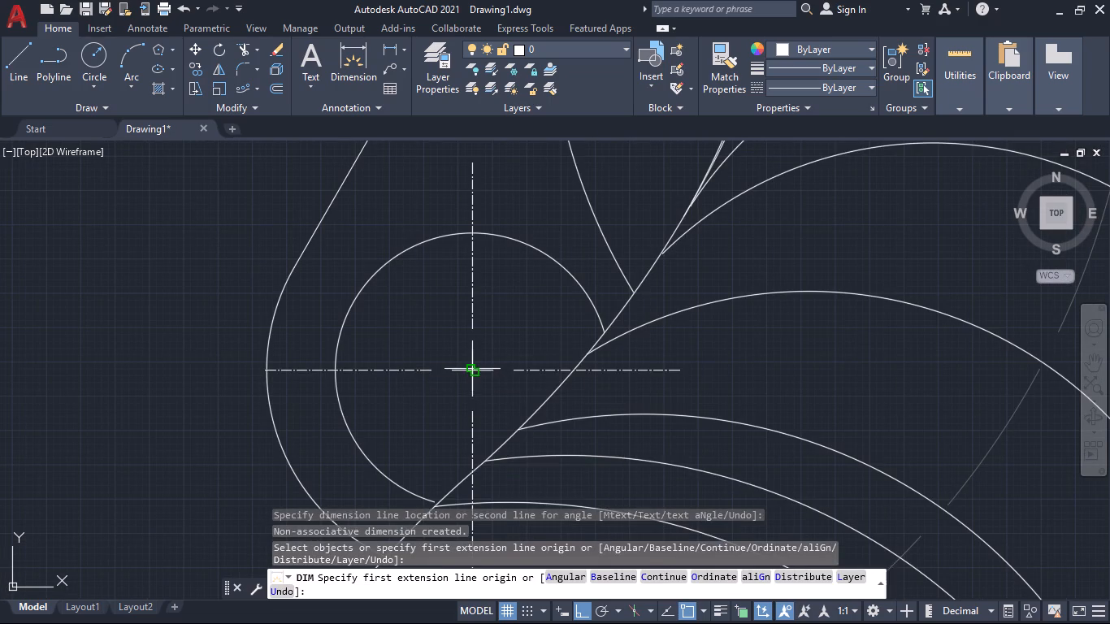
click(472, 369)
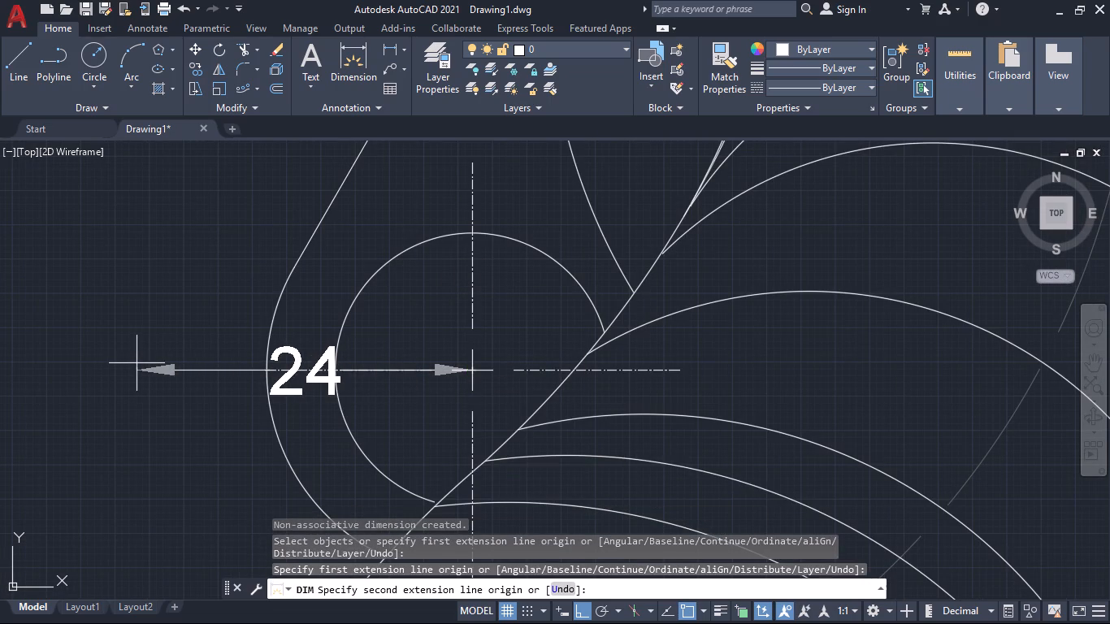
text(10)
key(Return)
scroll(234, 288, down, 2)
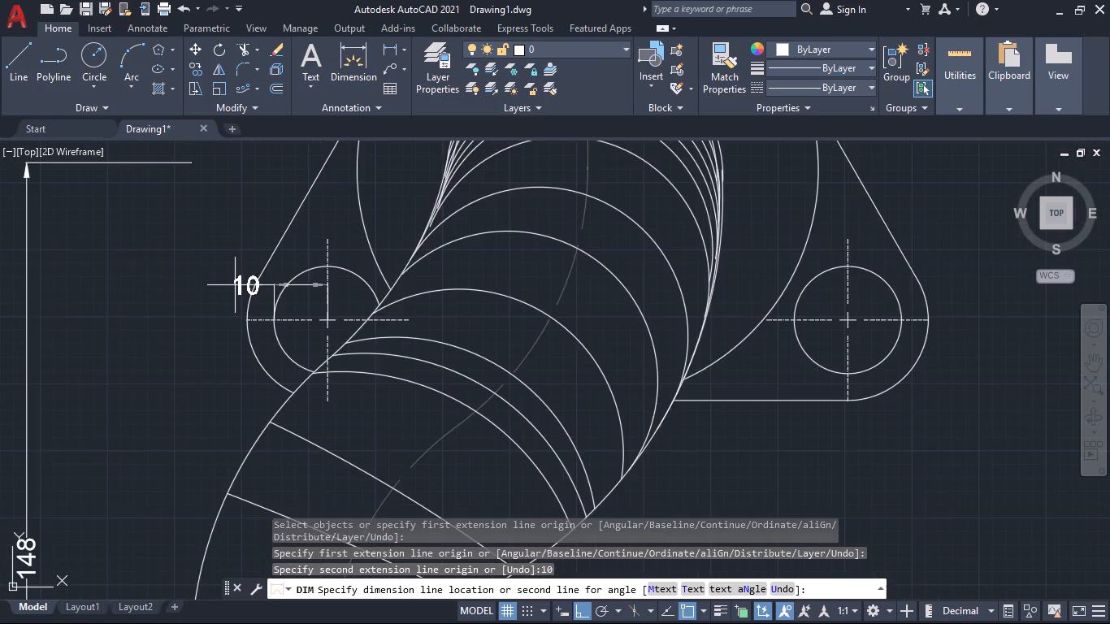
scroll(235, 285, down, 1)
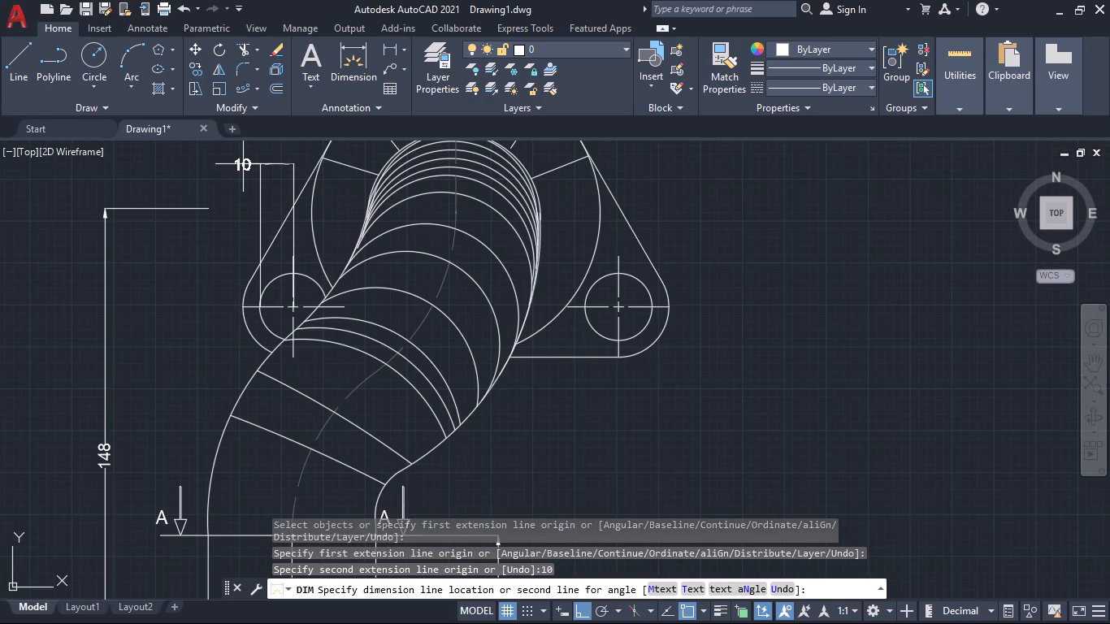
click(243, 164)
Dimension the radius of the rounded corner at the top of the triangular flange, placing the text outside to its upper right.
middle_drag(214, 255, 245, 331)
scroll(245, 331, down, 1)
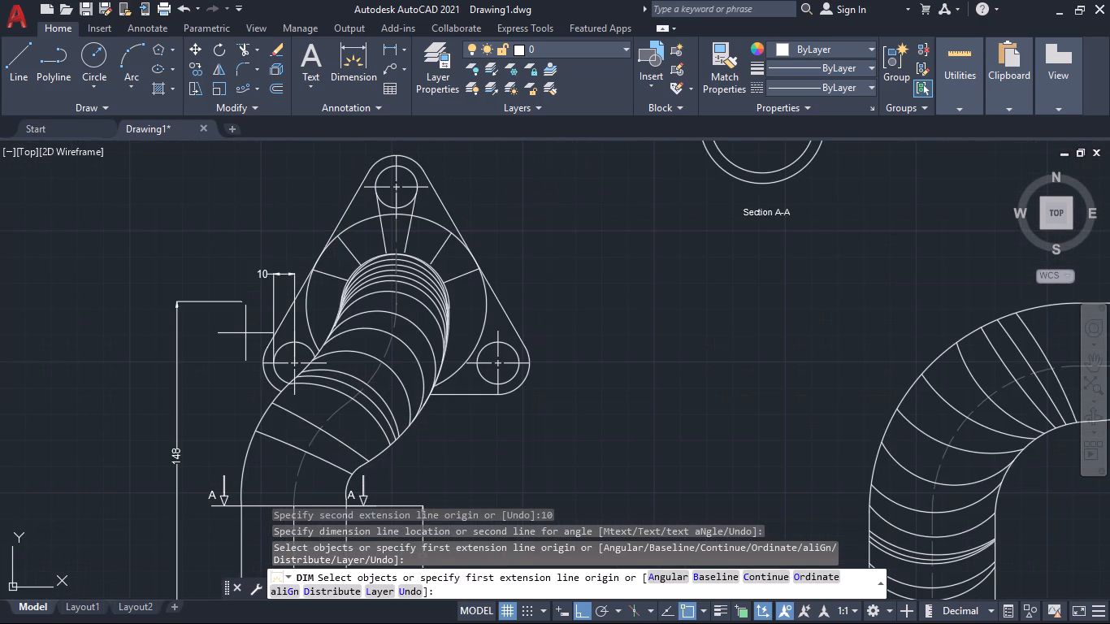
middle_drag(221, 349, 214, 401)
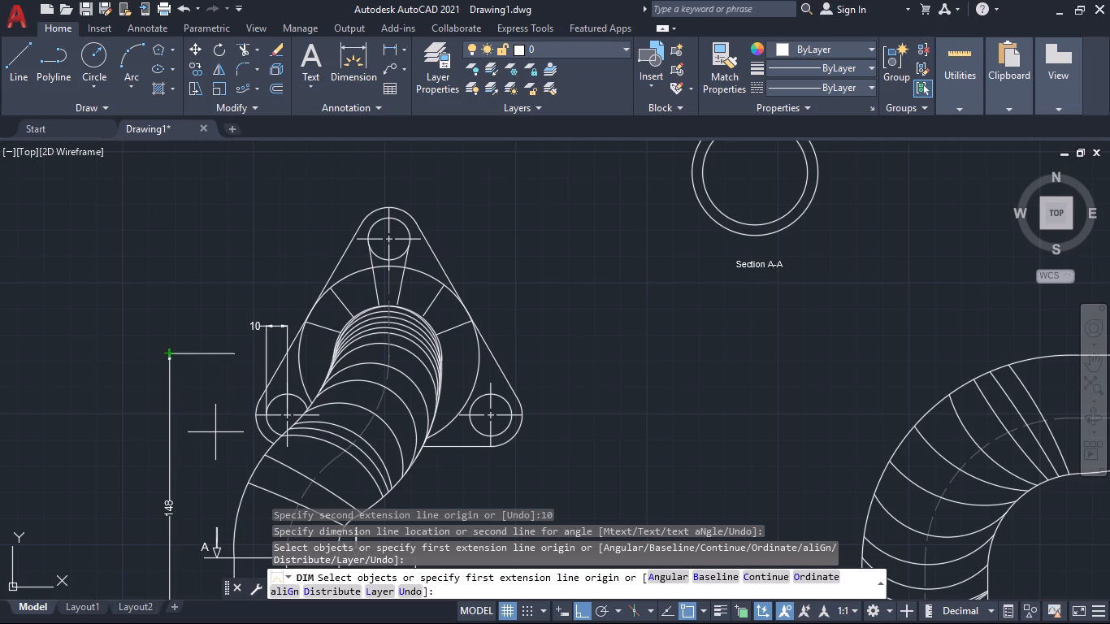
middle_drag(228, 433, 134, 487)
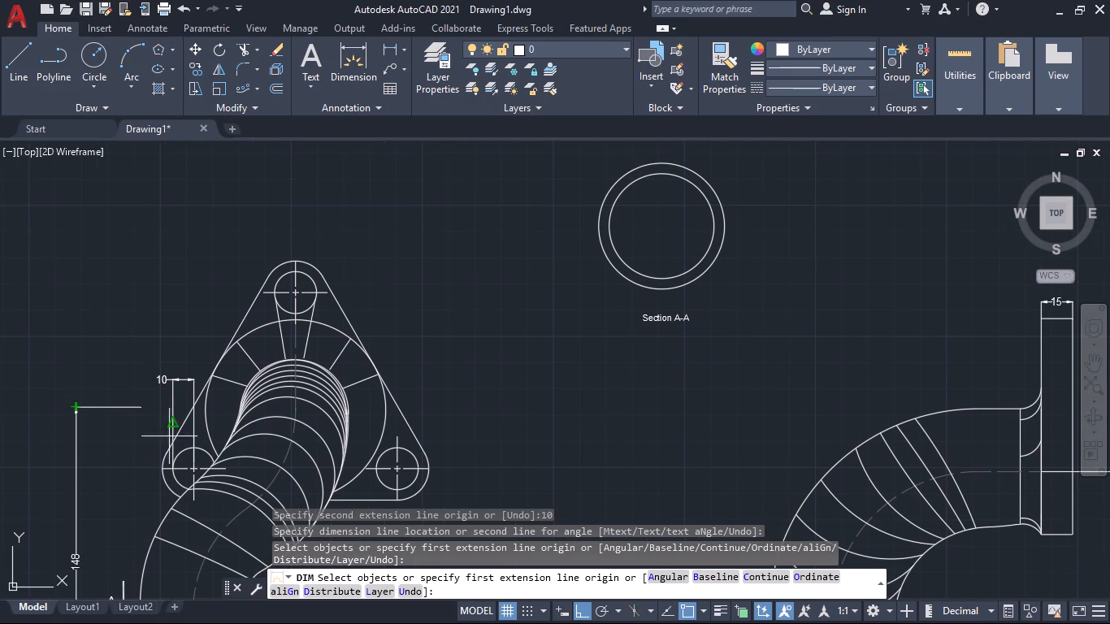
scroll(294, 261, up, 3)
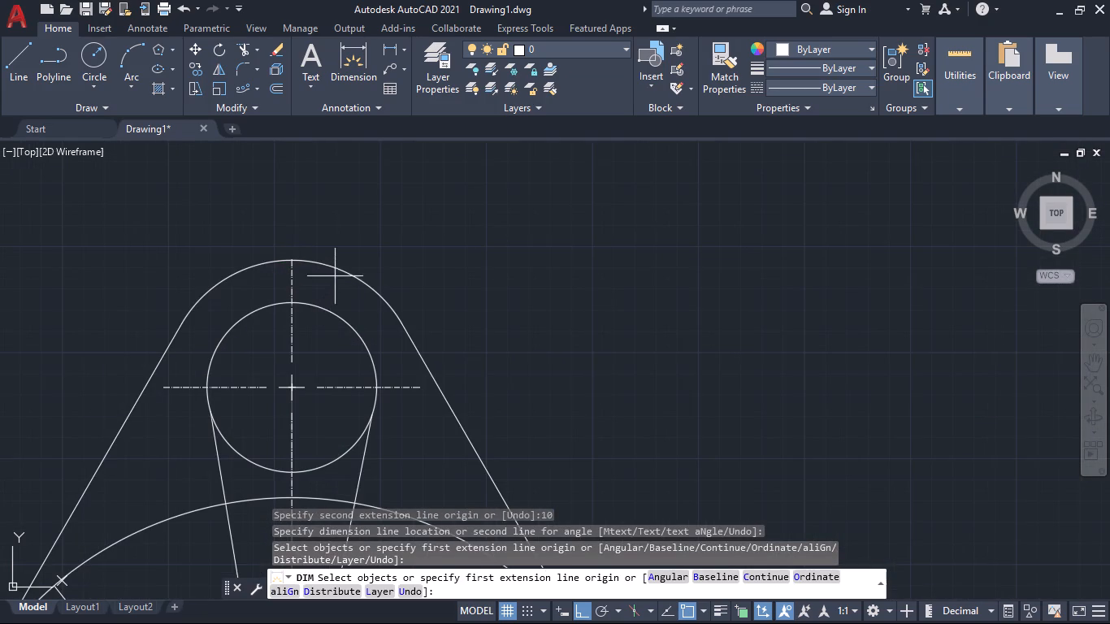
click(338, 270)
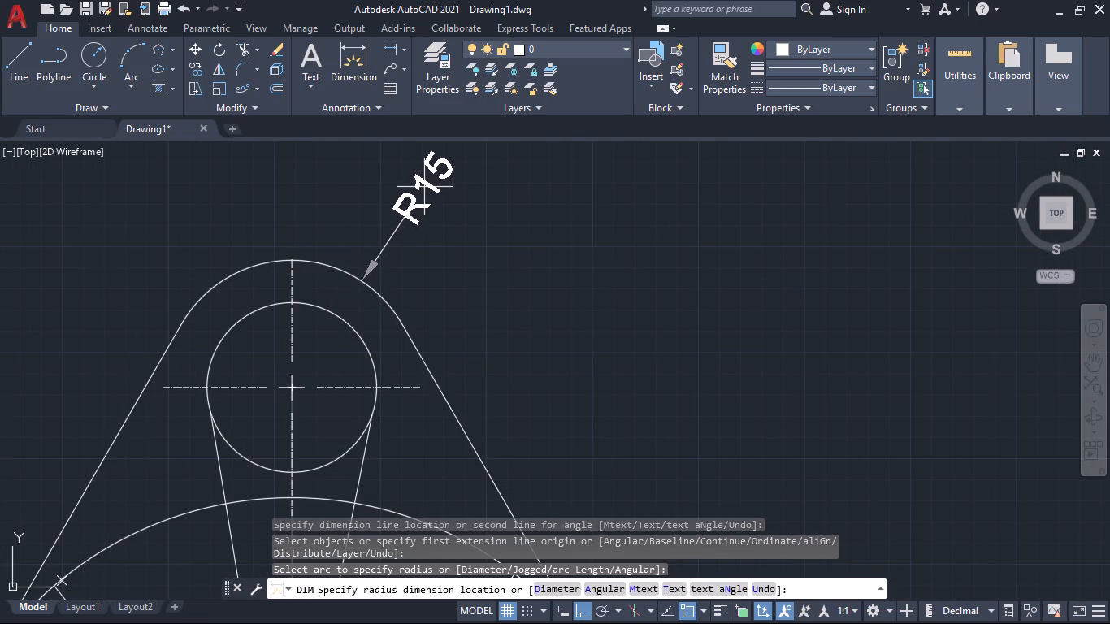
click(426, 183)
Add a horizontal dimension of 50 leftward from the flange's top bolt hole centre, keeping its dimension line level with the centre.
scroll(470, 262, down, 2)
middle_drag(503, 304, 529, 261)
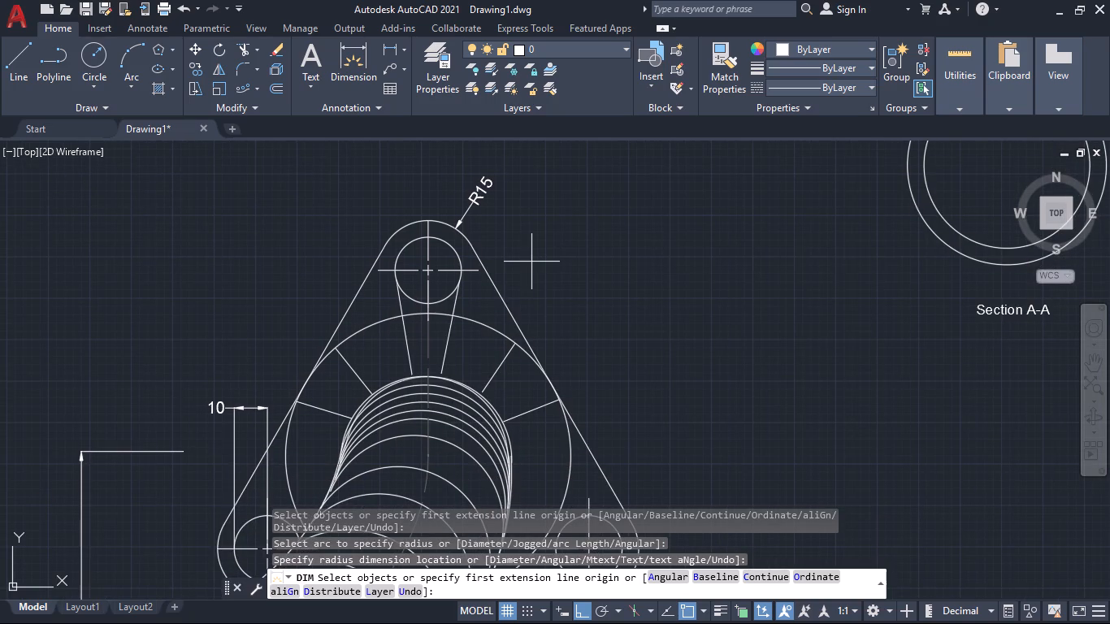
click(430, 271)
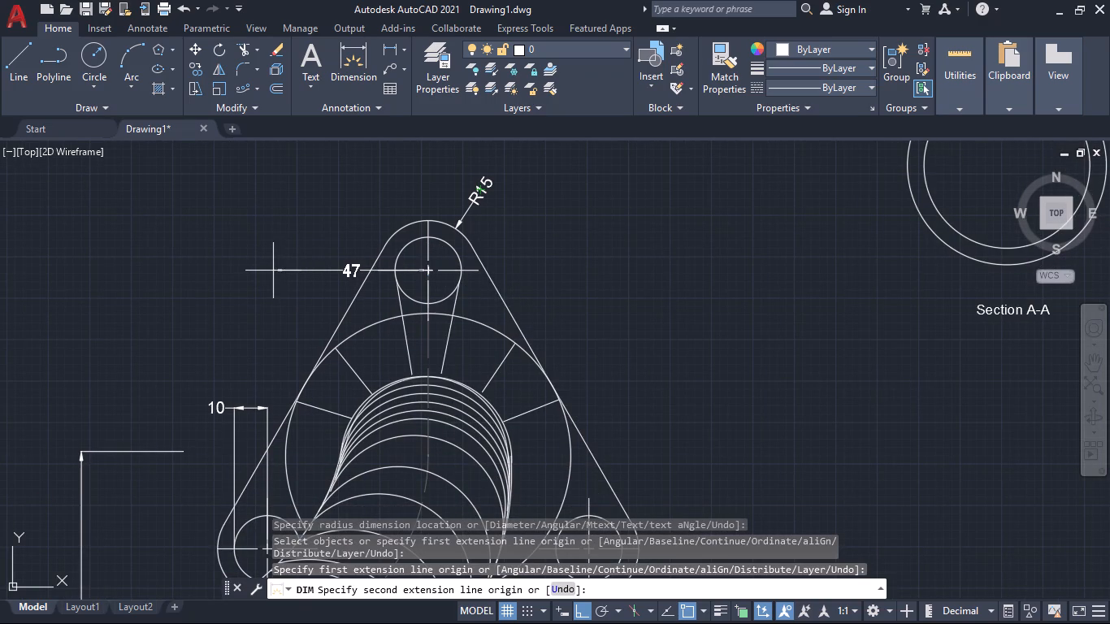
text(50)
key(Return)
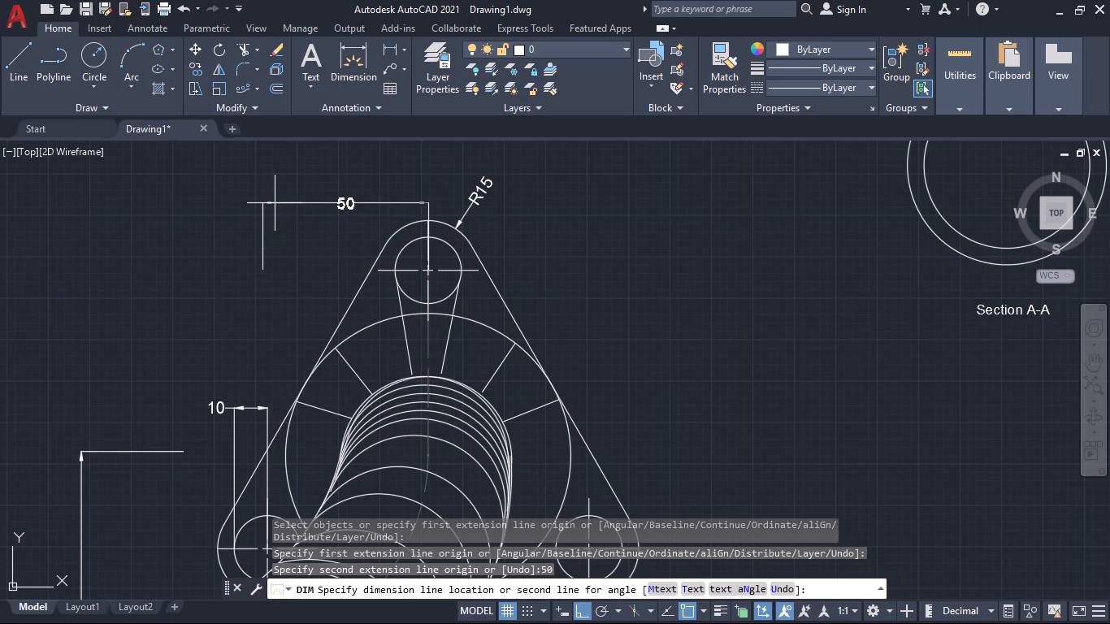
click(278, 270)
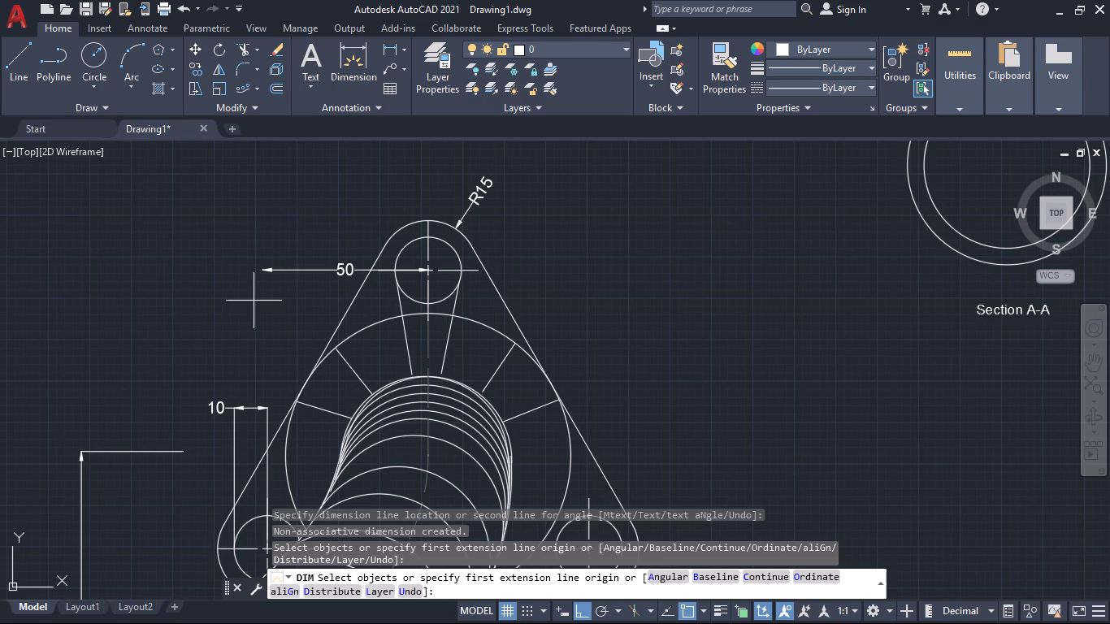
Dimension the radius of the front view pipe's lower centreline arc, placing the text outside the bend to its lower right.
middle_drag(254, 301, 258, 286)
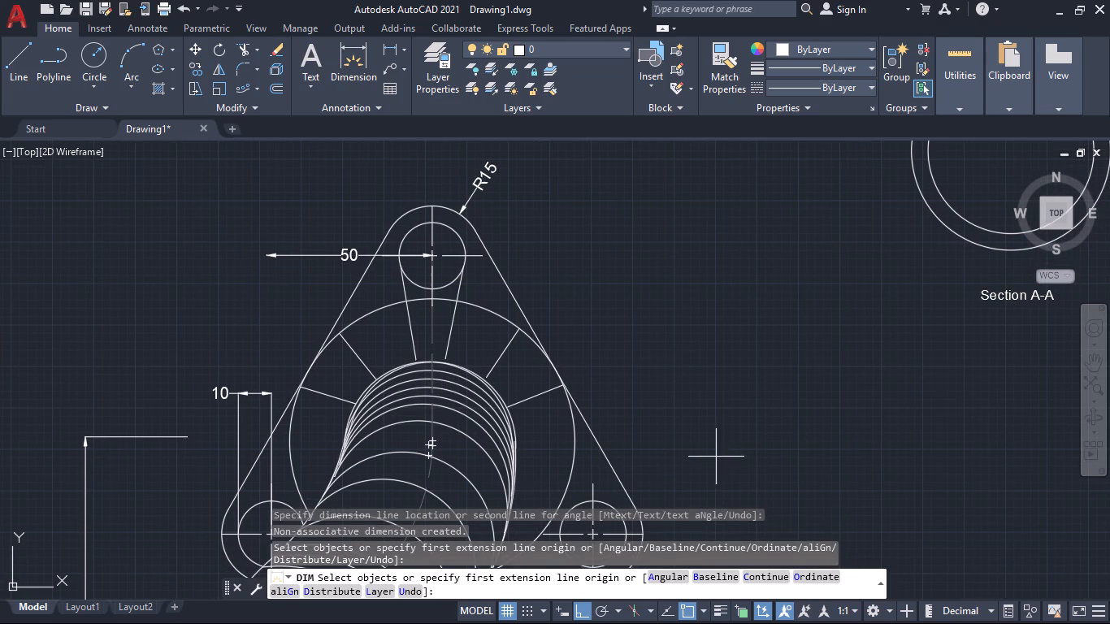
middle_drag(714, 456, 648, 305)
middle_drag(673, 415, 695, 281)
scroll(677, 344, down, 1)
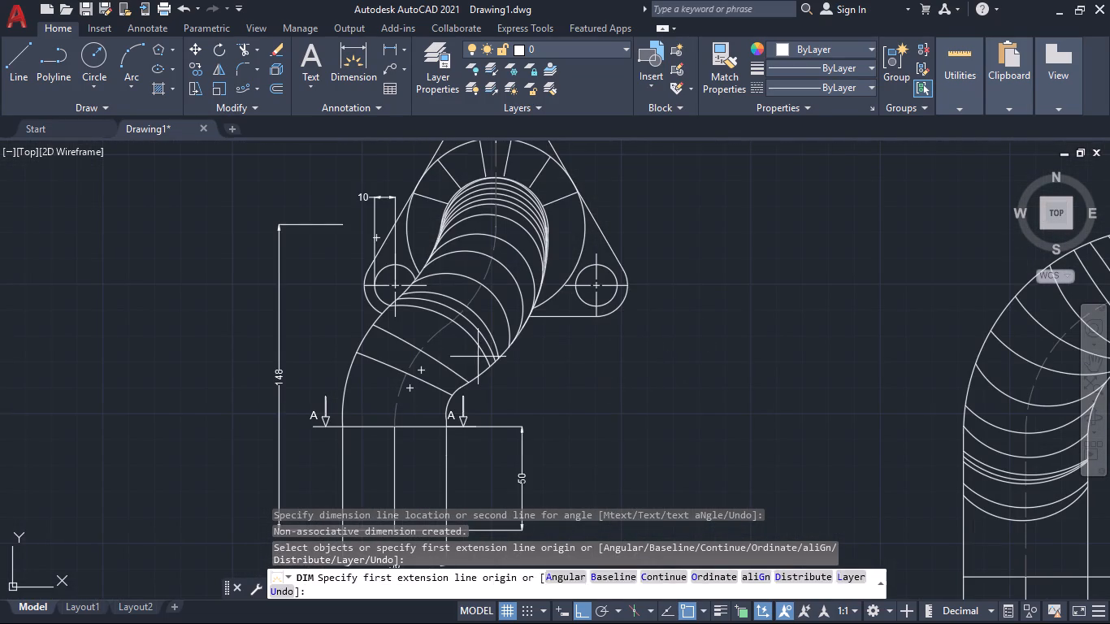
scroll(449, 342, up, 3)
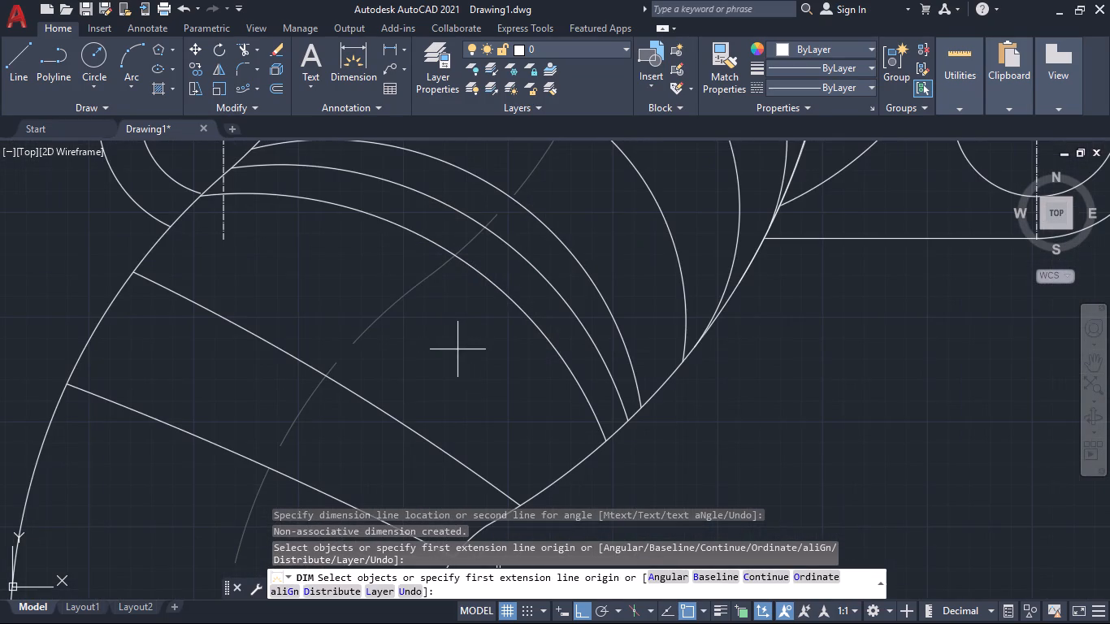
click(392, 306)
scroll(682, 510, down, 1)
middle_drag(676, 503, 641, 429)
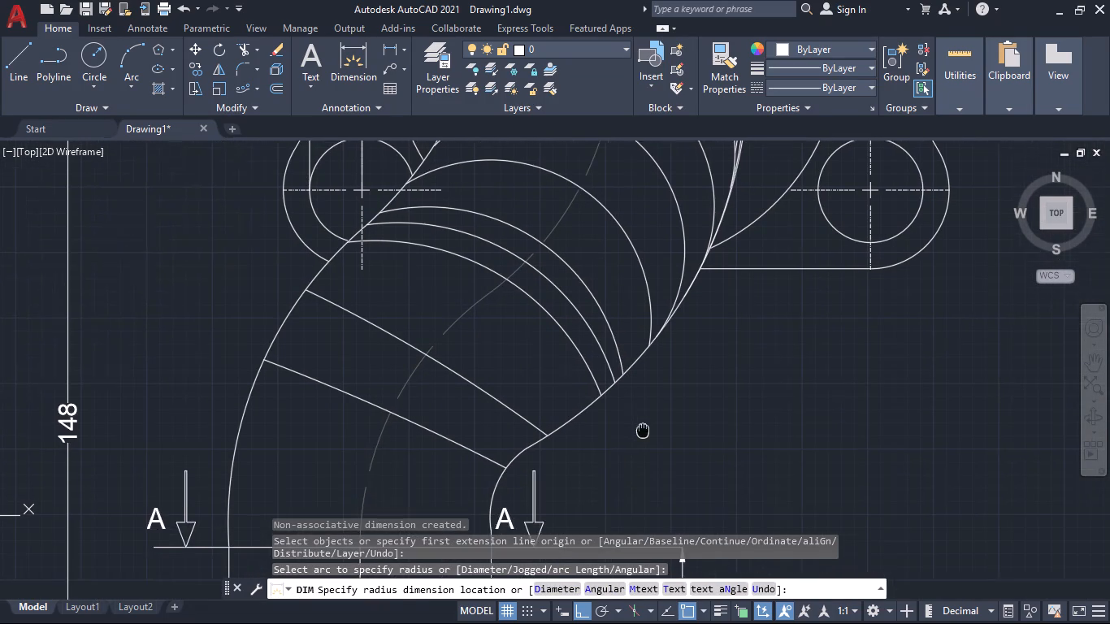
middle_drag(641, 429, 637, 422)
click(604, 449)
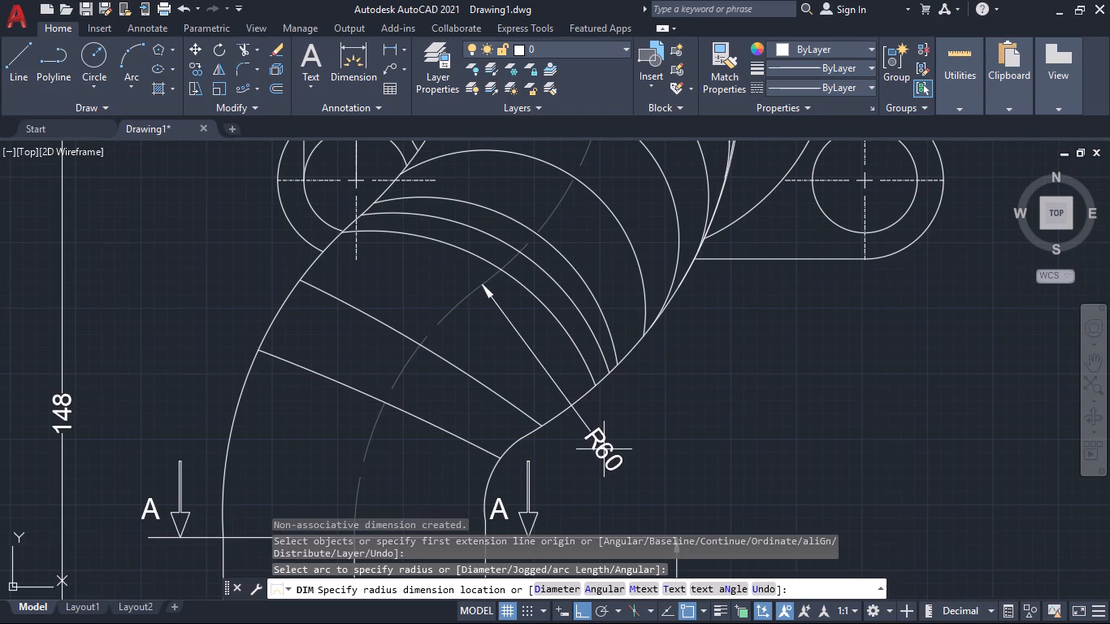
Add a vertical dimension of 25 upward from the flange's lower-right bolt hole centre, placing its dimension line right of the flange.
middle_drag(790, 427, 714, 435)
scroll(790, 427, down, 1)
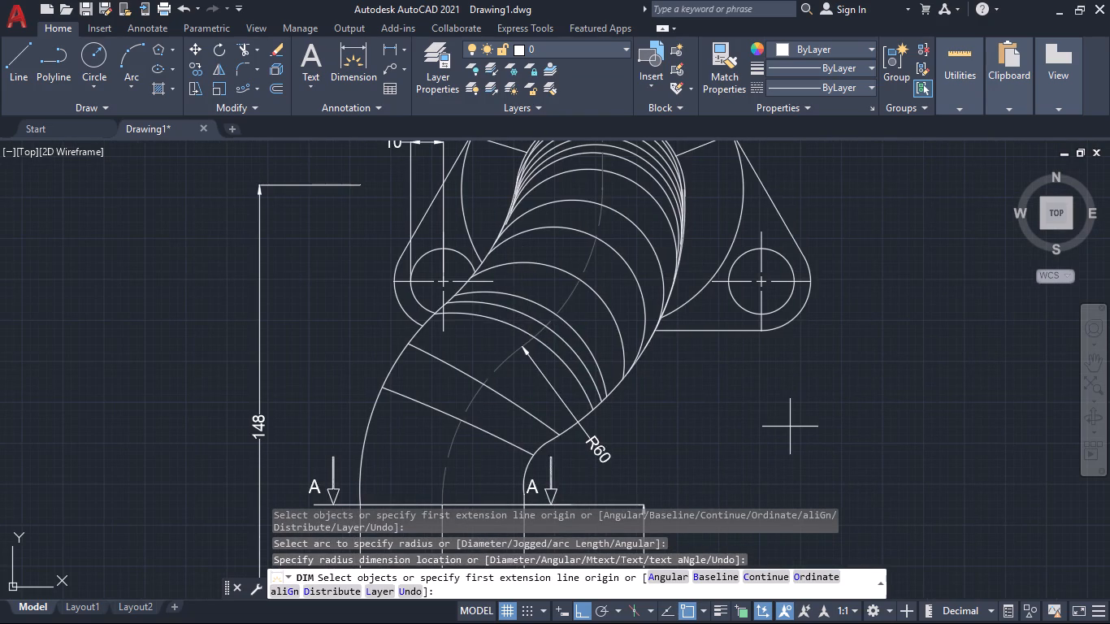
middle_drag(741, 421, 661, 458)
middle_drag(693, 398, 681, 406)
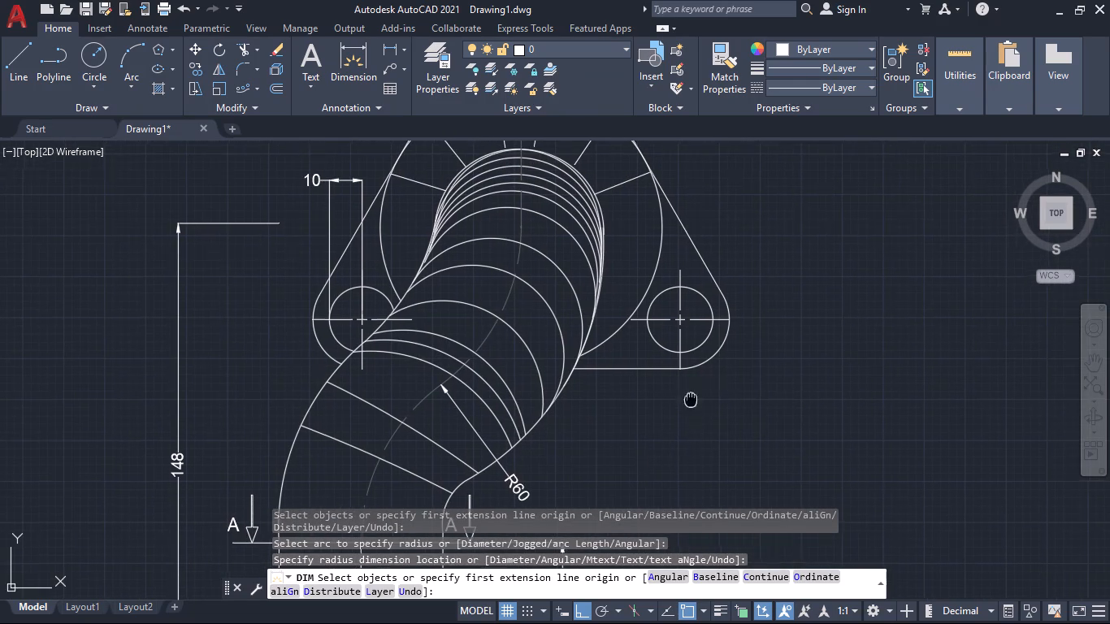
middle_drag(681, 406, 567, 500)
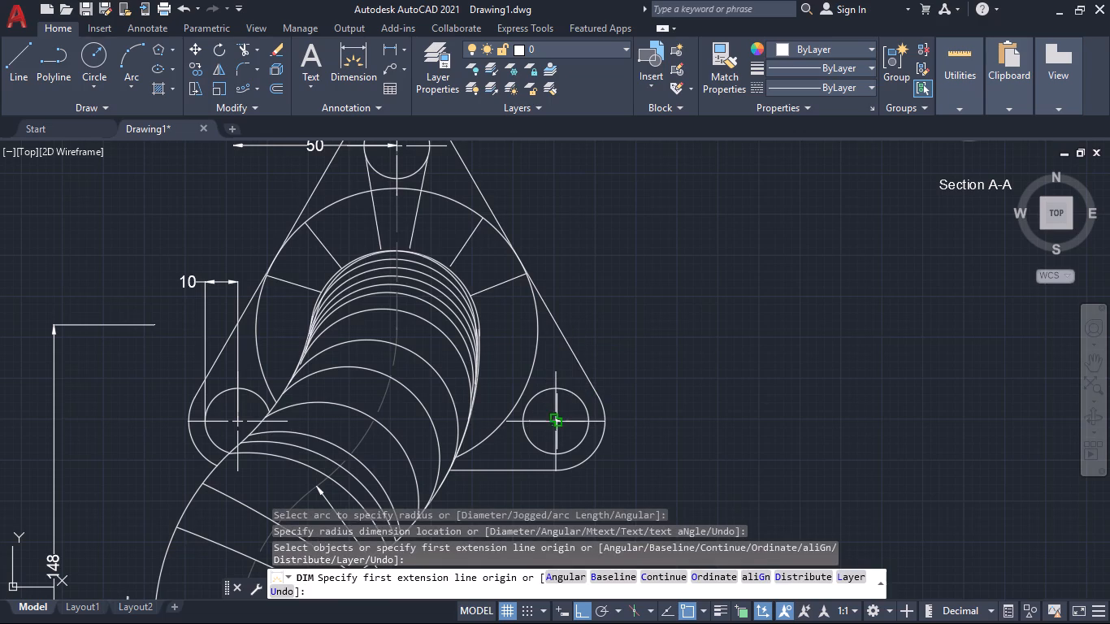
click(557, 421)
text(25)
key(Return)
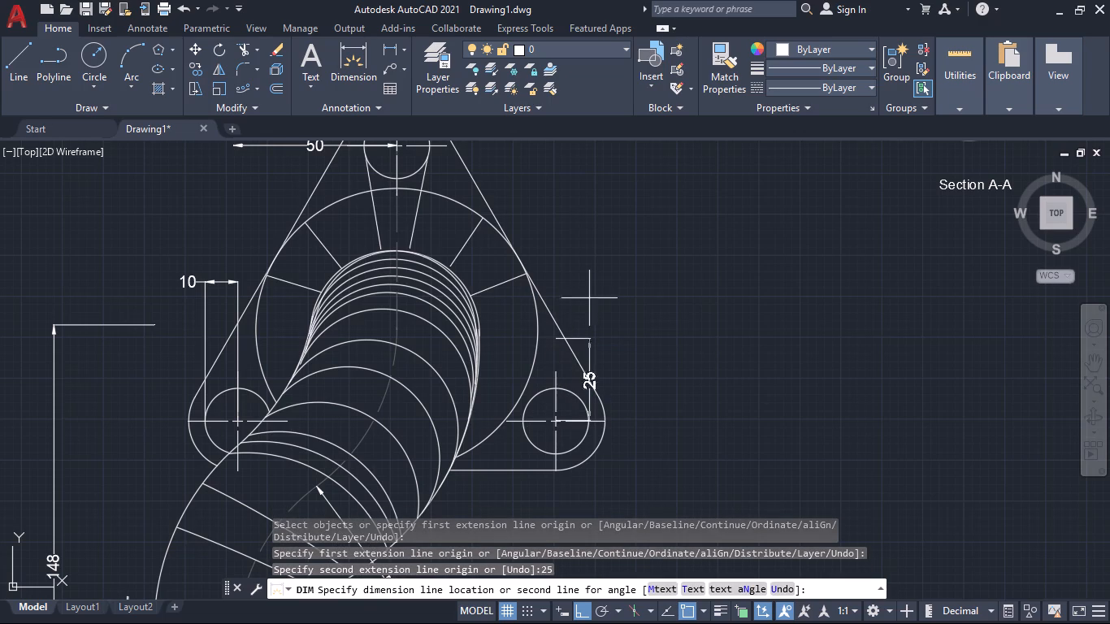
click(676, 310)
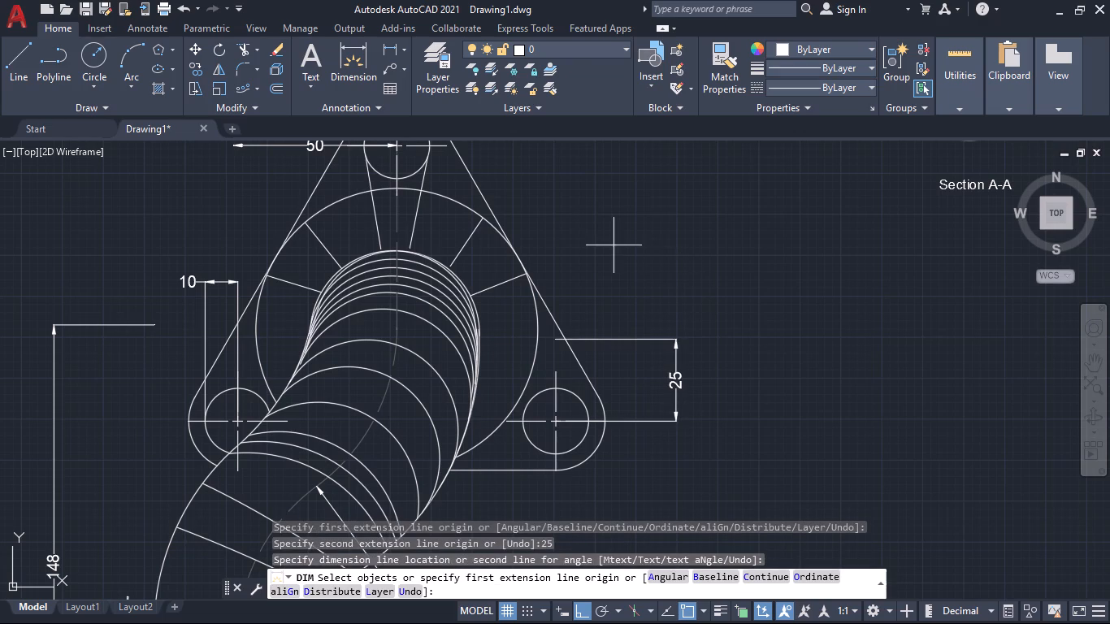
Add a vertical dimension from the 25 dimension's upper end to the level of the top bolt hole centre, aligned with the 25 dimension.
click(555, 342)
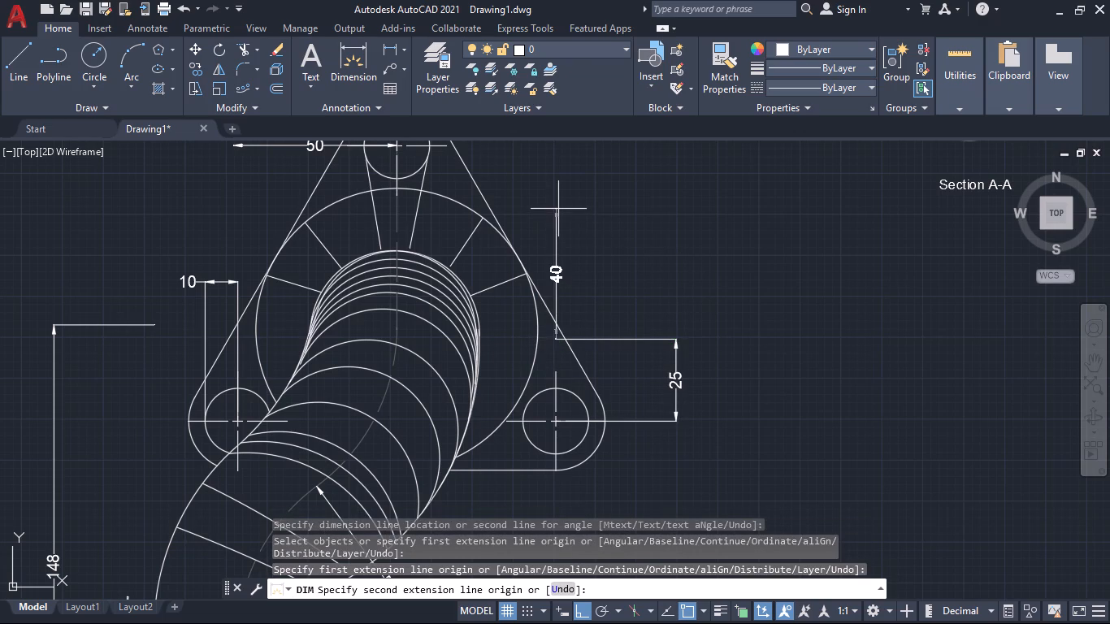
middle_drag(558, 209, 545, 346)
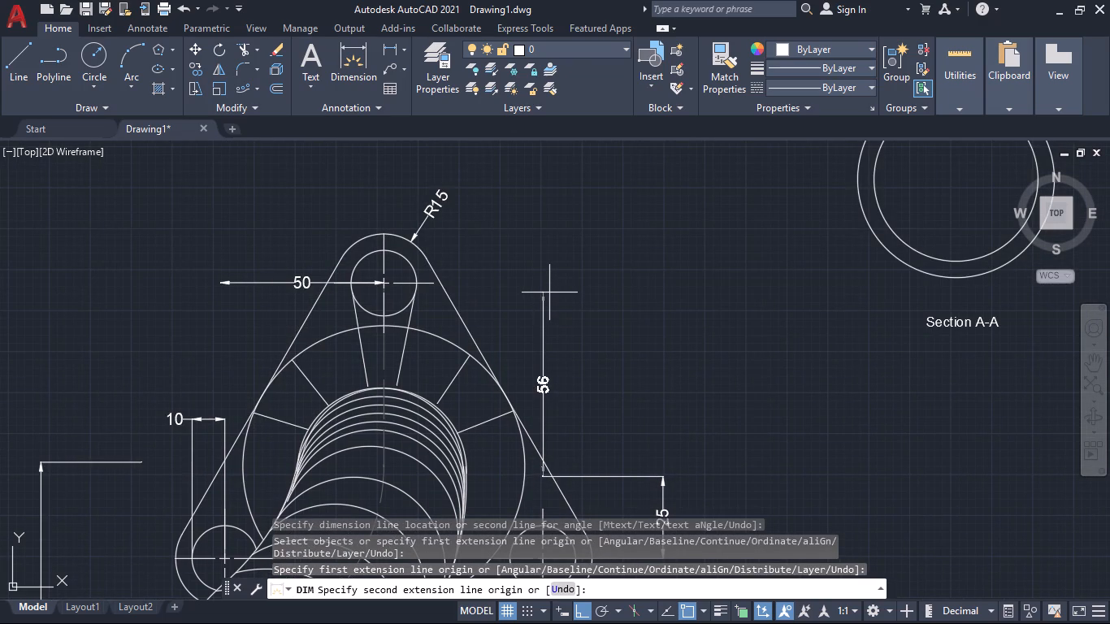
text(50)
key(Return)
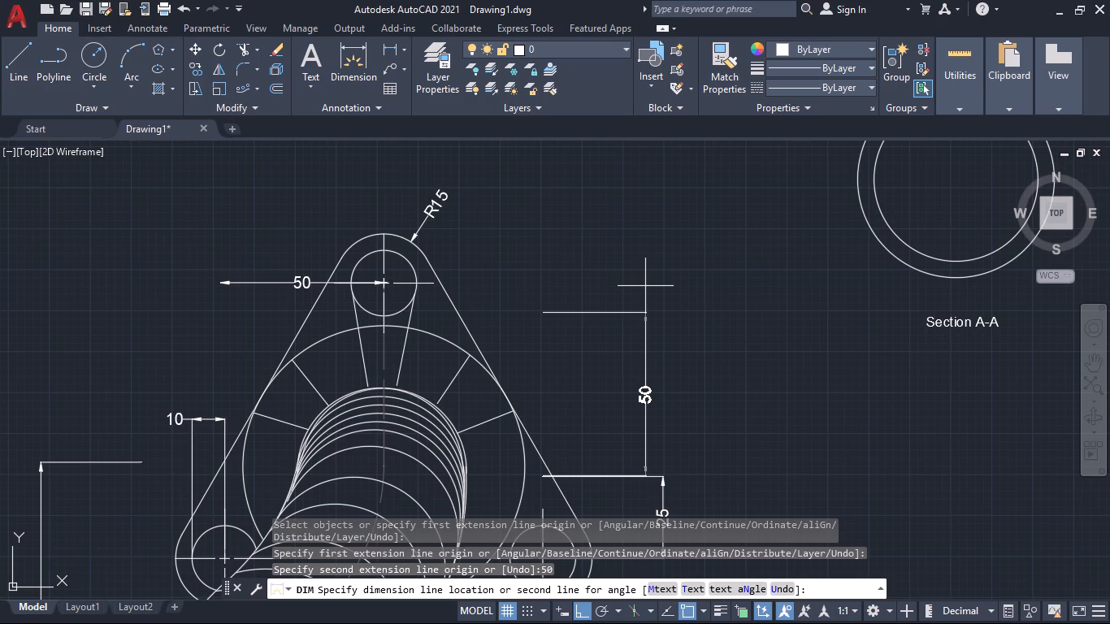
middle_drag(669, 285, 663, 264)
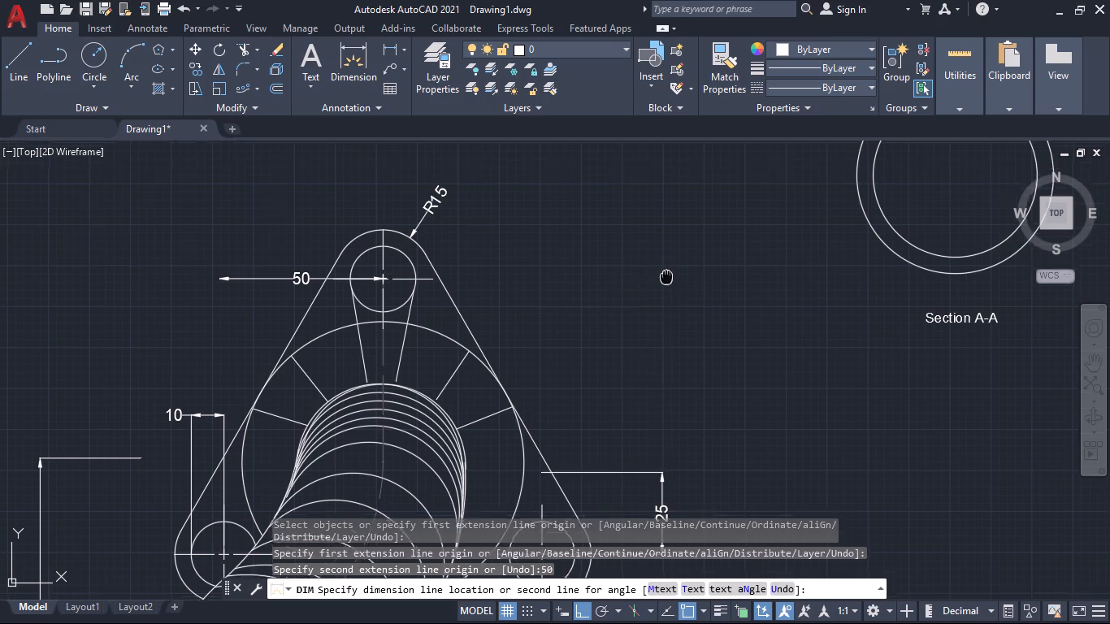
middle_drag(663, 264, 642, 148)
middle_drag(632, 167, 640, 323)
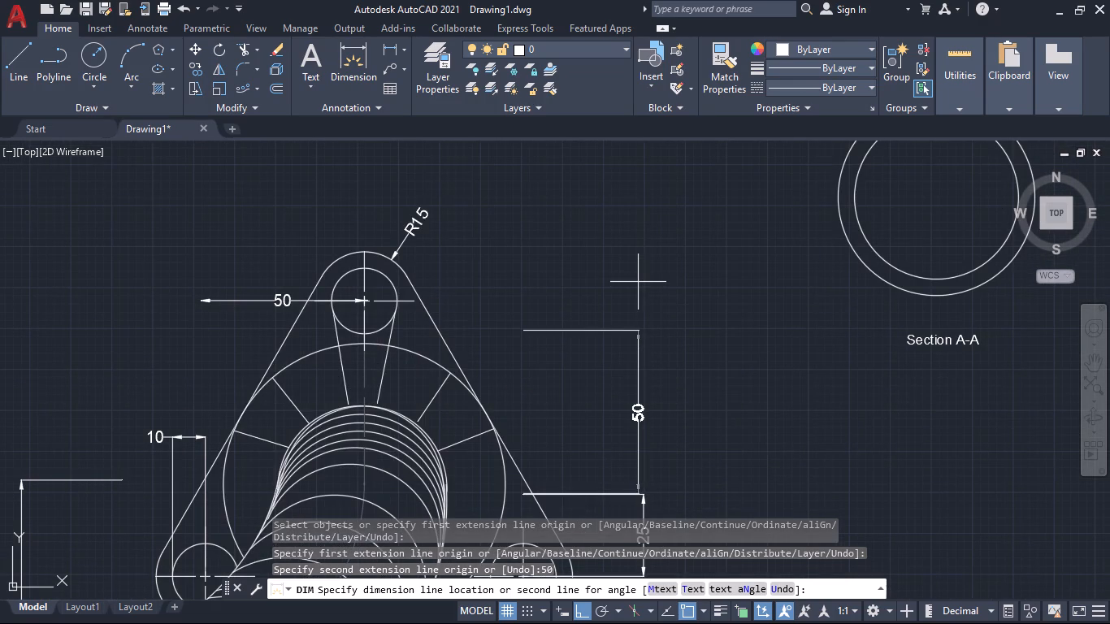
key(ctrl+z)
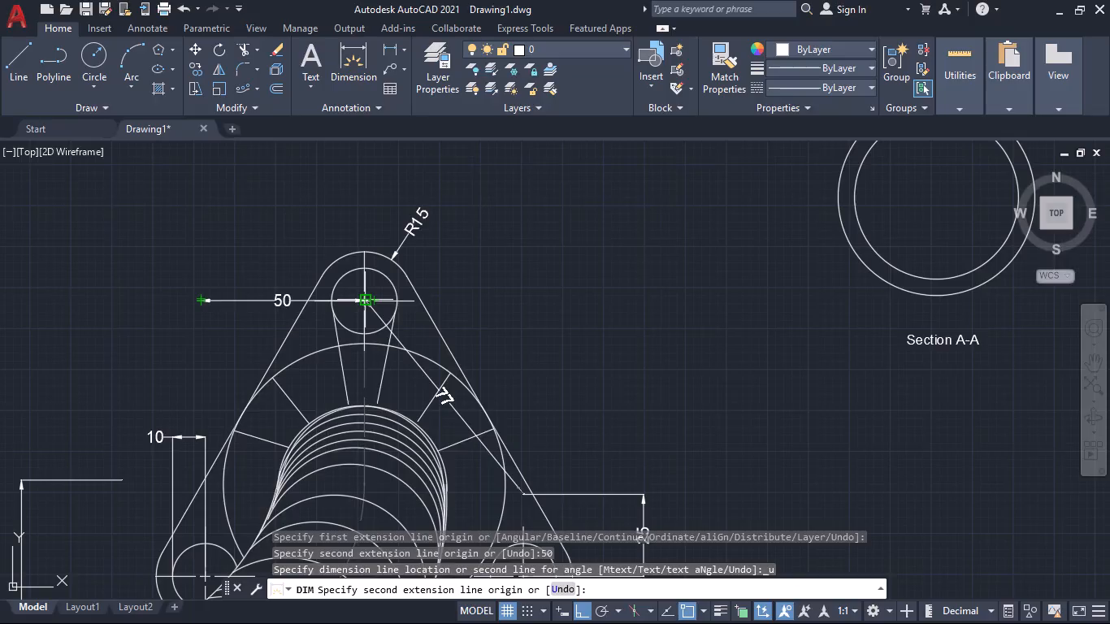
click(523, 302)
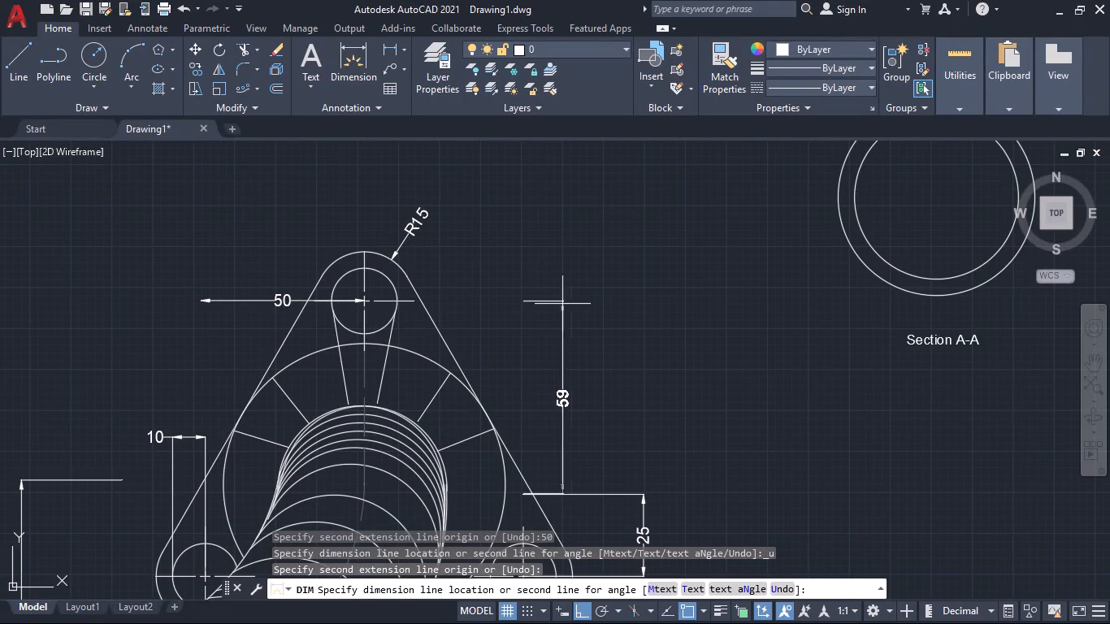
click(644, 311)
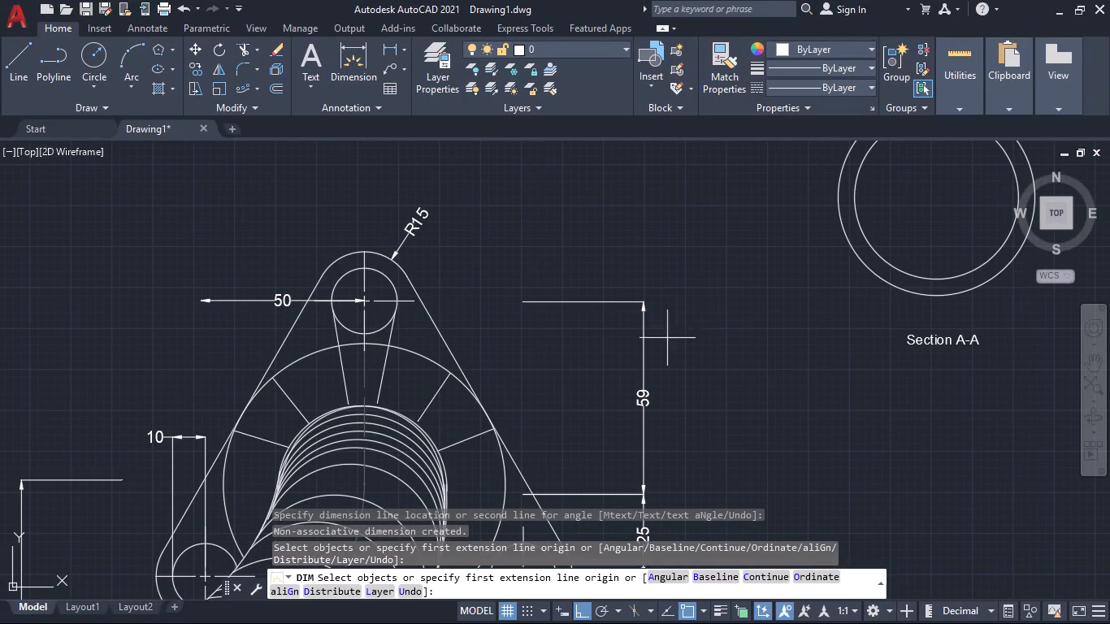
Add a vertical dimension of 50 downward from the top bolt hole centre, placing its dimension line just inside the 59 dimension.
middle_drag(542, 358, 548, 319)
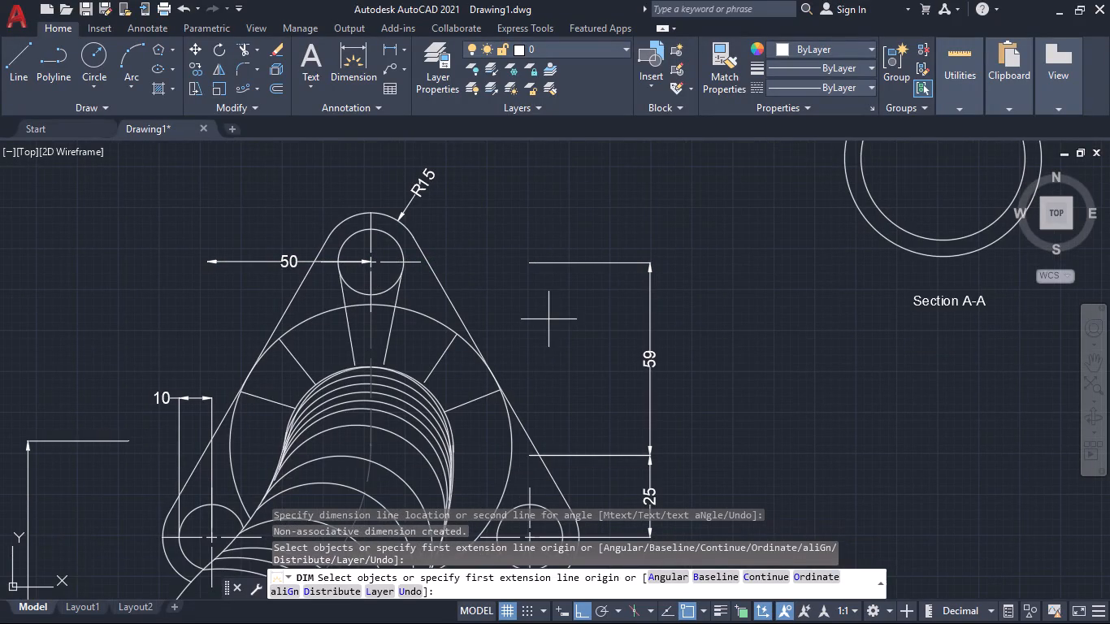
middle_drag(548, 319, 538, 375)
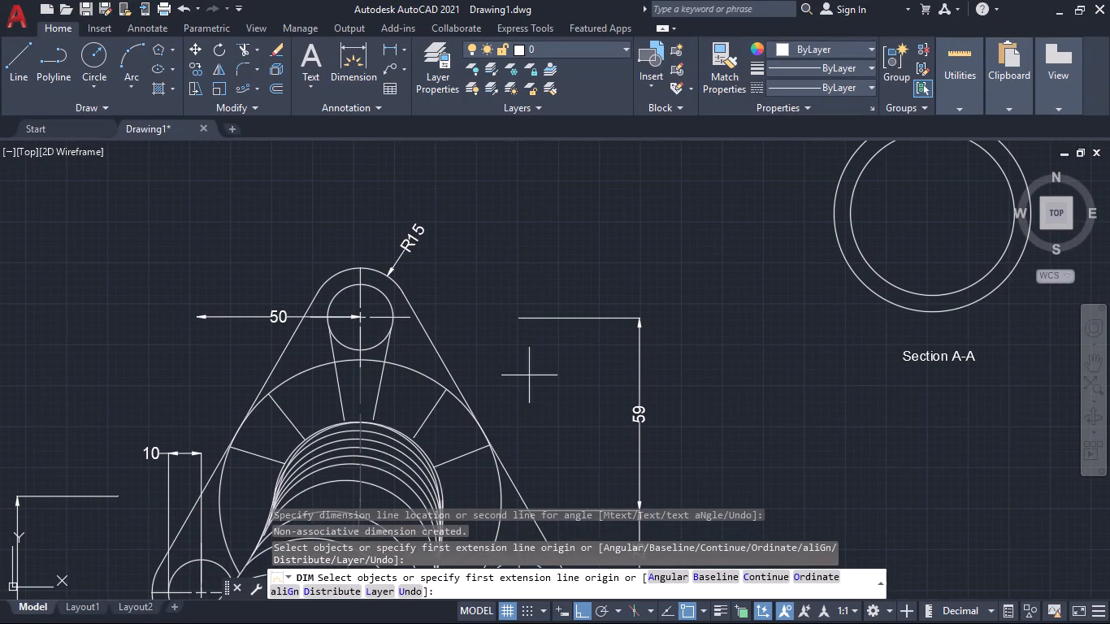
middle_drag(531, 384, 536, 223)
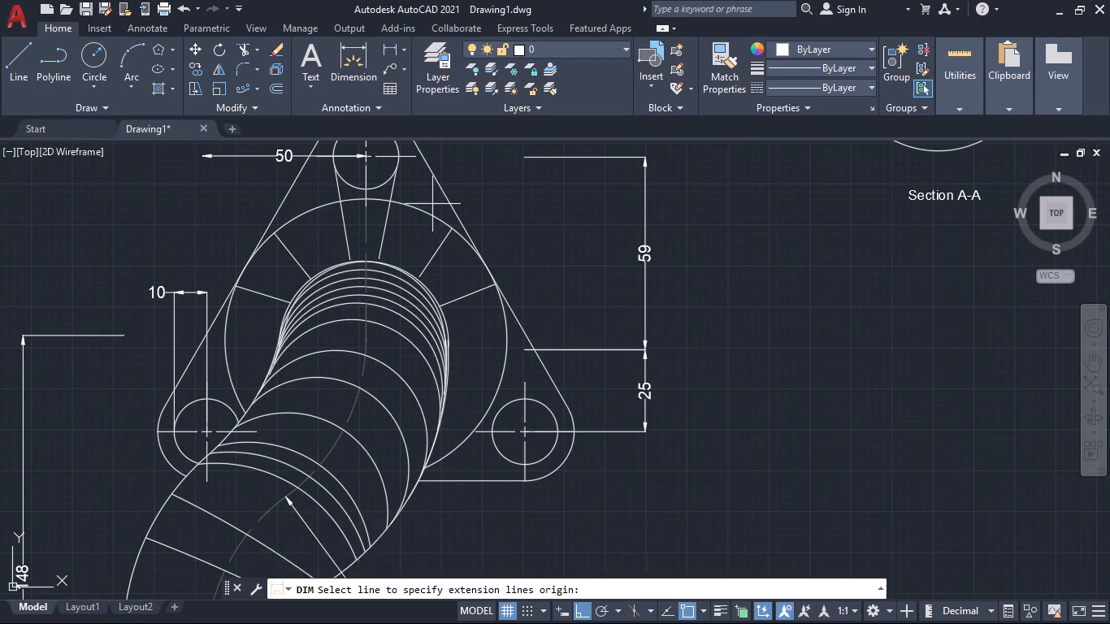
scroll(368, 158, up, 1)
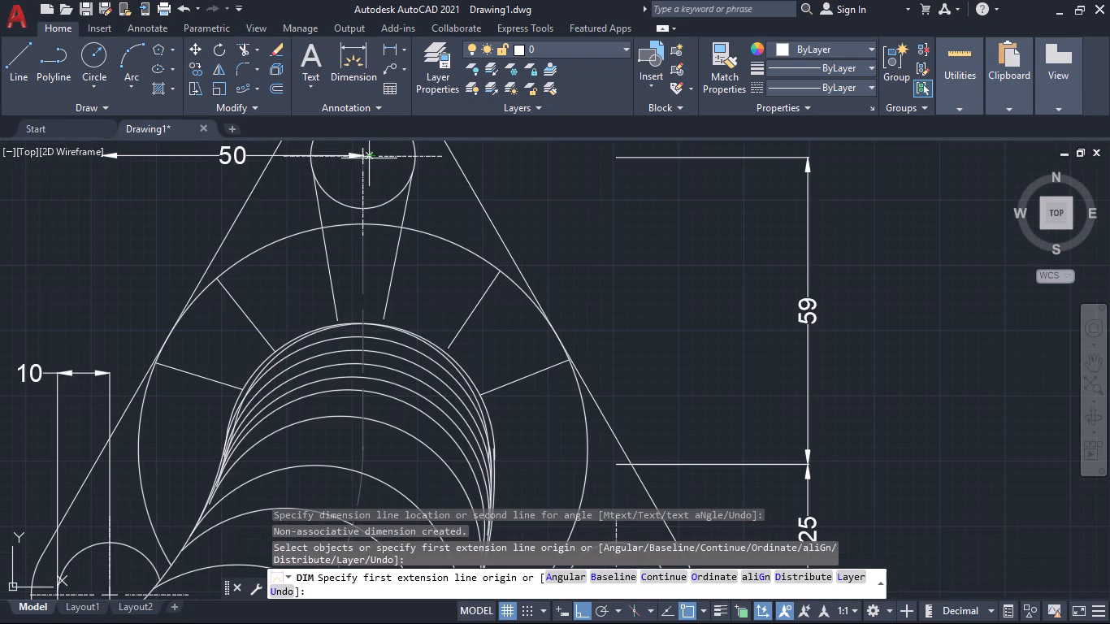
click(365, 159)
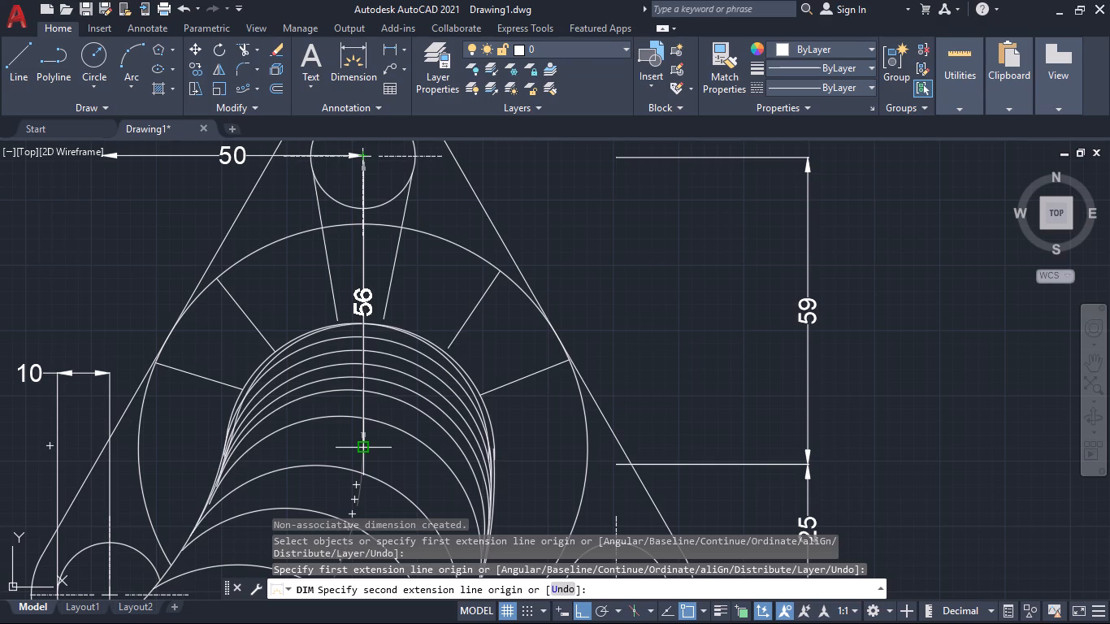
text(50)
key(Return)
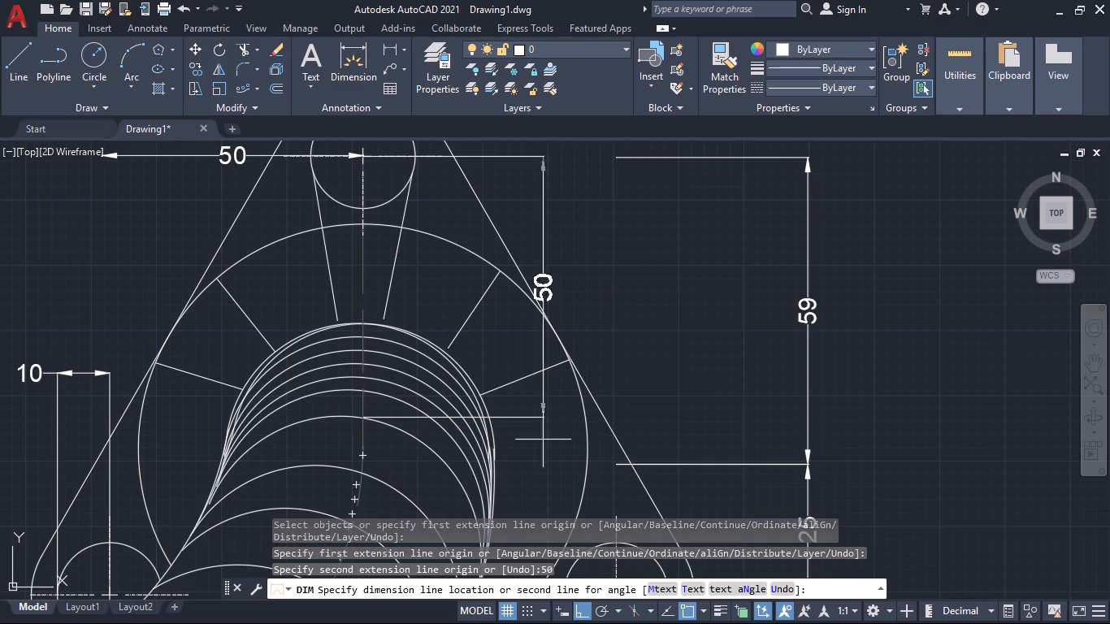
click(762, 428)
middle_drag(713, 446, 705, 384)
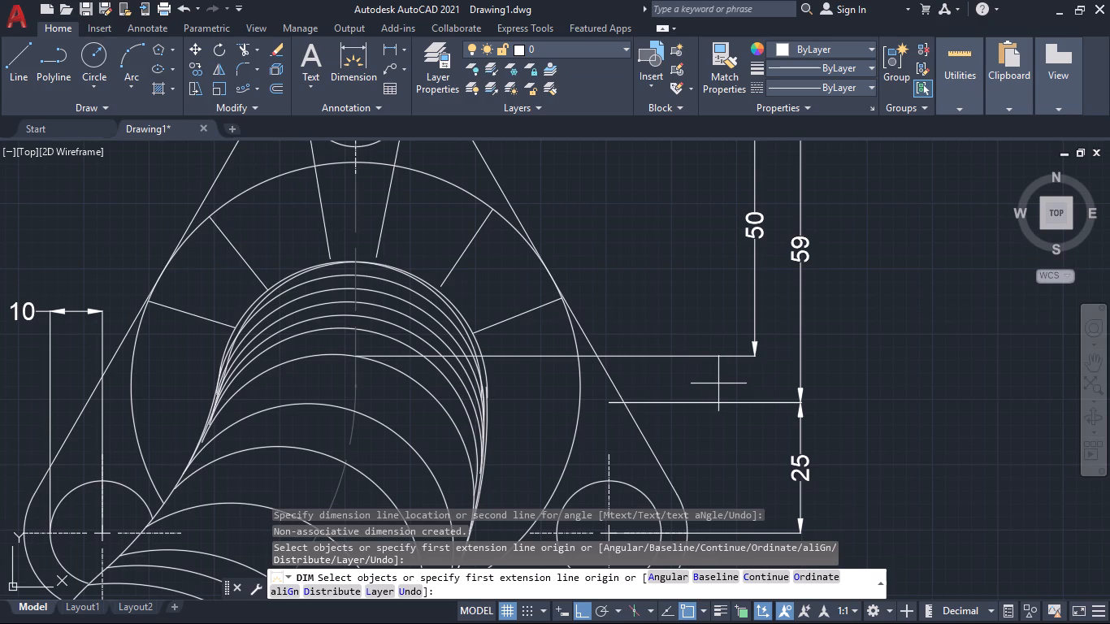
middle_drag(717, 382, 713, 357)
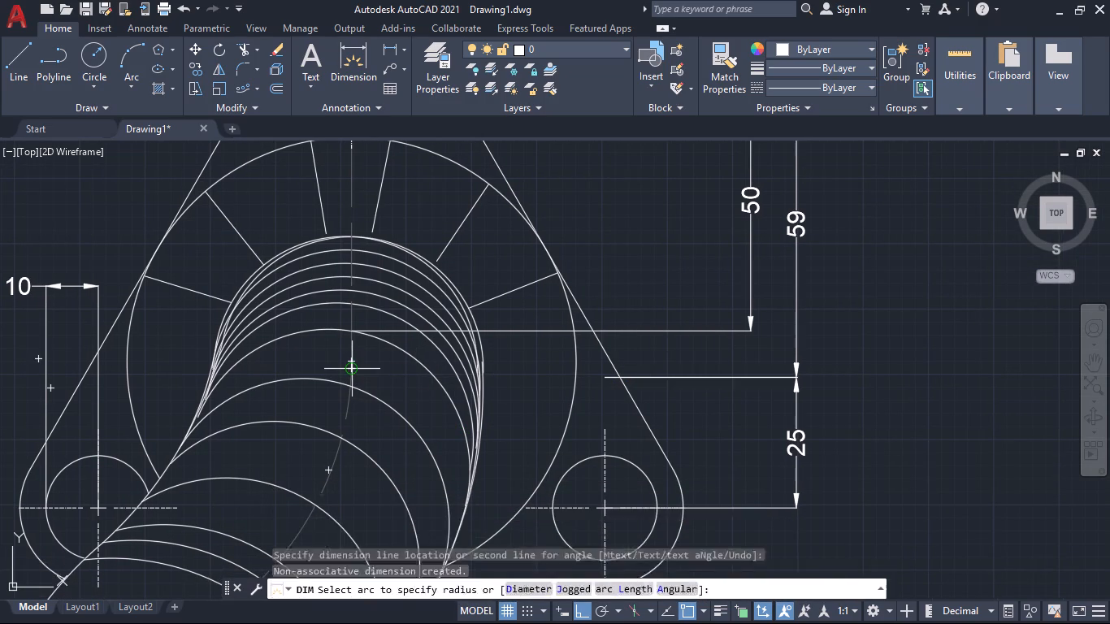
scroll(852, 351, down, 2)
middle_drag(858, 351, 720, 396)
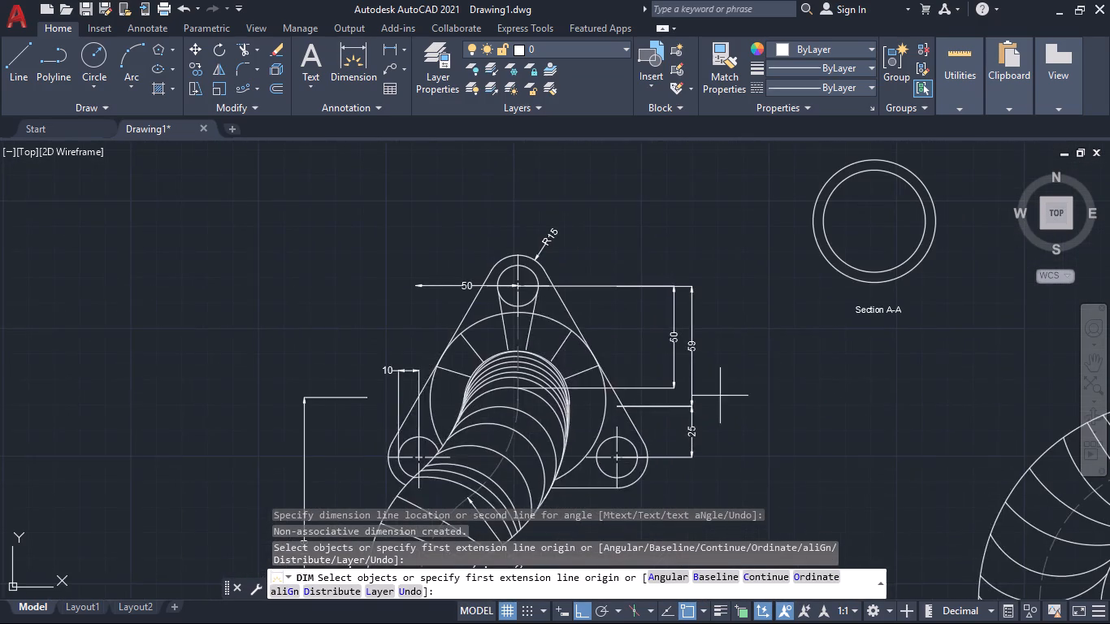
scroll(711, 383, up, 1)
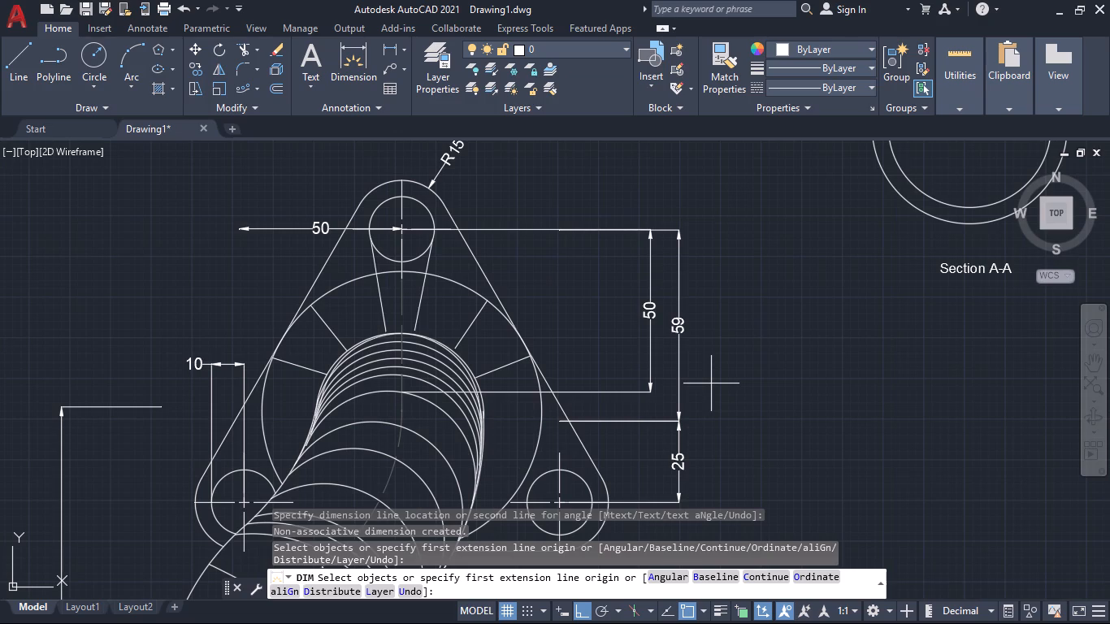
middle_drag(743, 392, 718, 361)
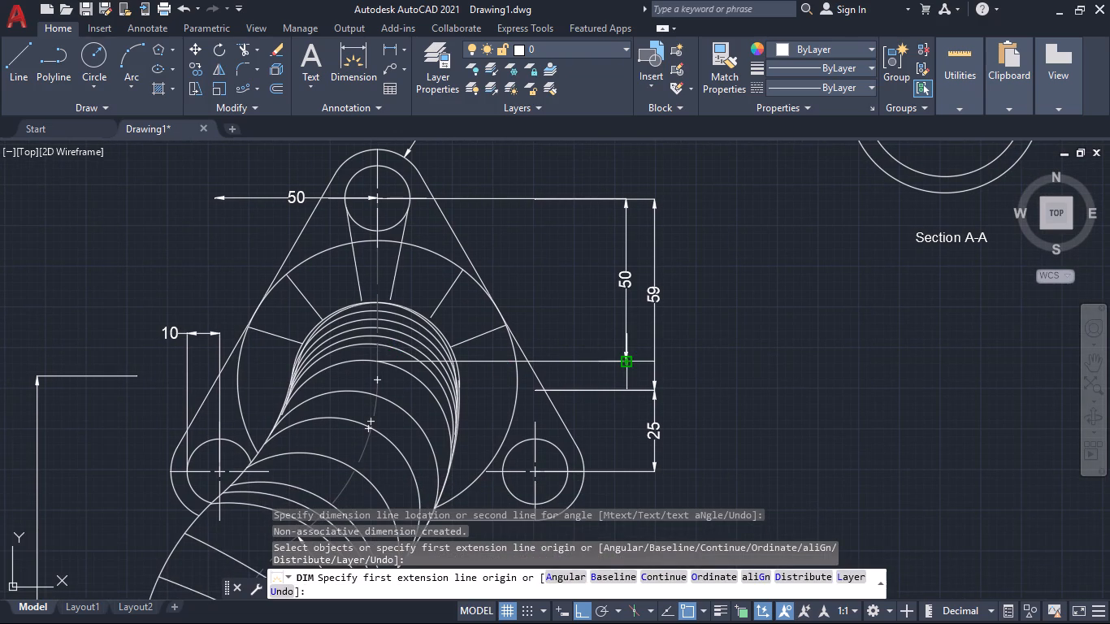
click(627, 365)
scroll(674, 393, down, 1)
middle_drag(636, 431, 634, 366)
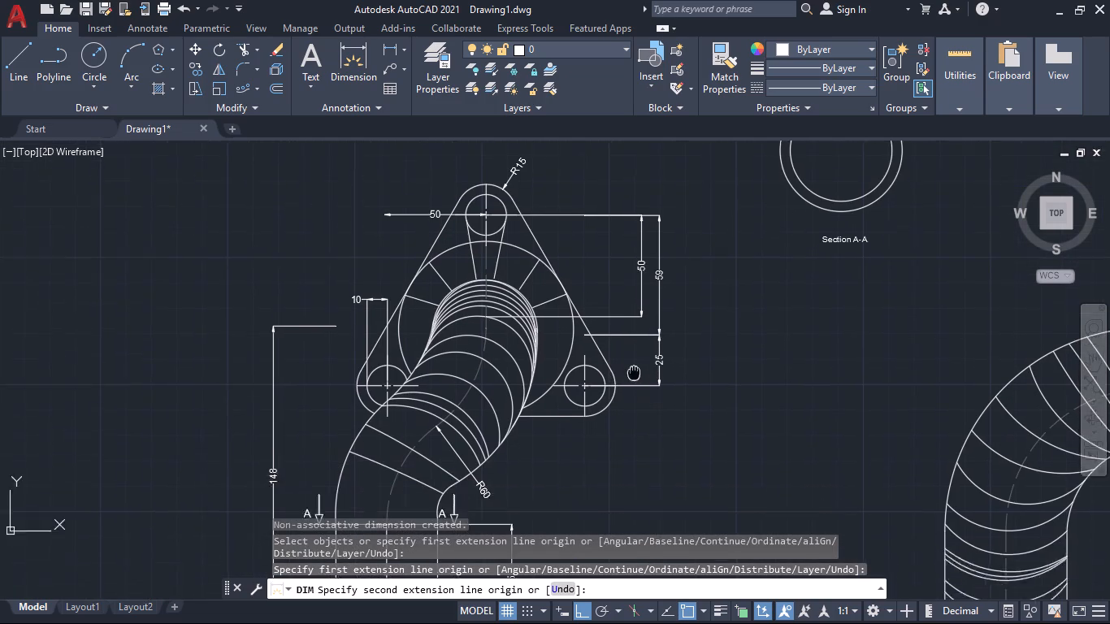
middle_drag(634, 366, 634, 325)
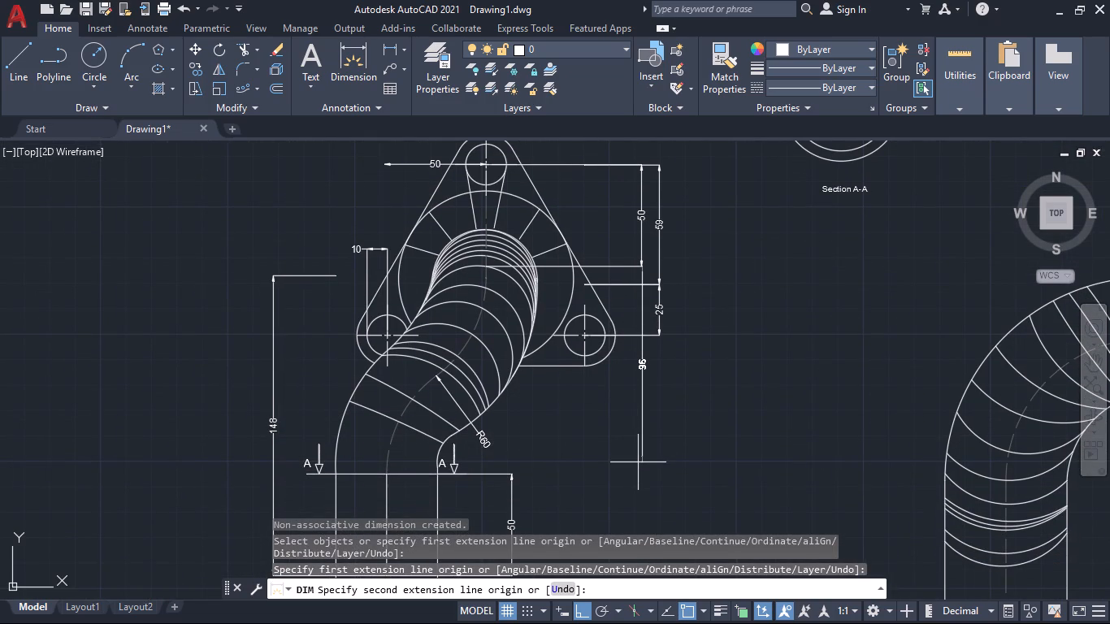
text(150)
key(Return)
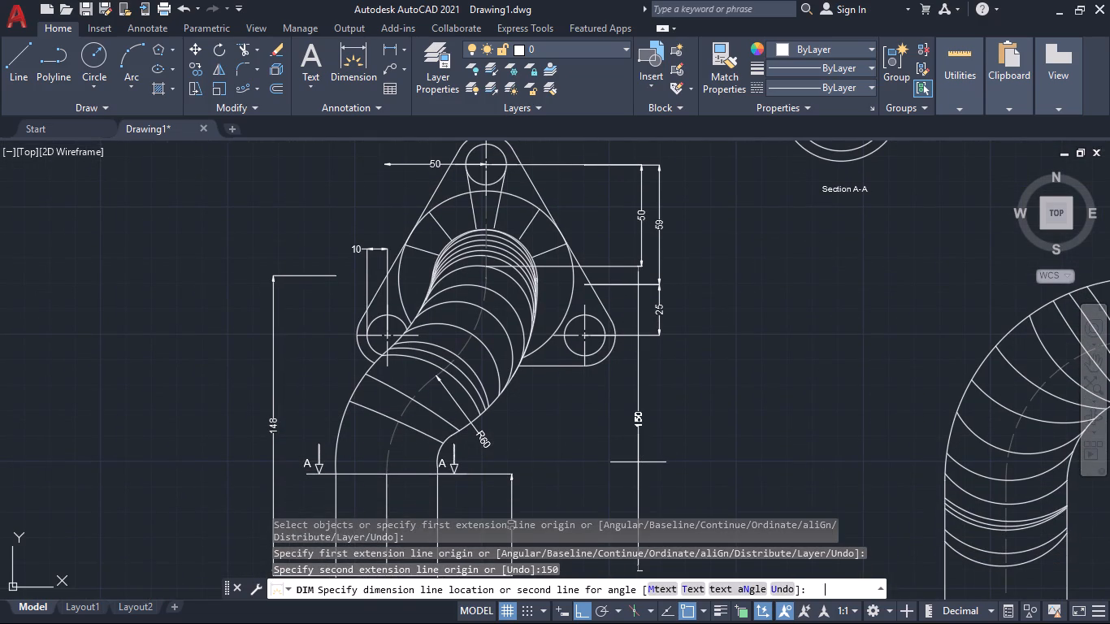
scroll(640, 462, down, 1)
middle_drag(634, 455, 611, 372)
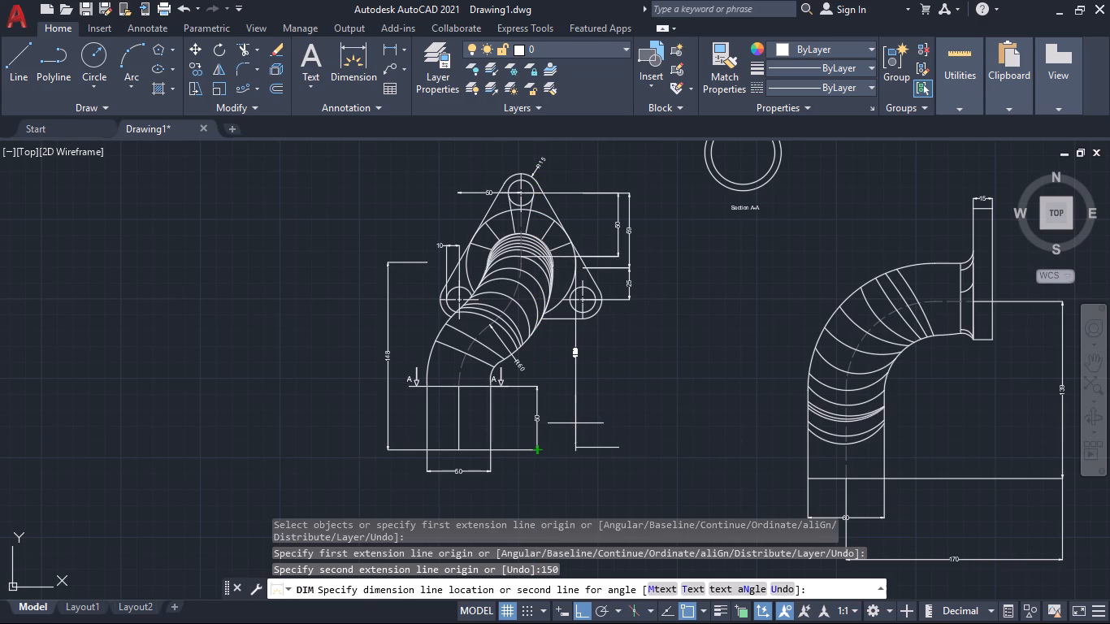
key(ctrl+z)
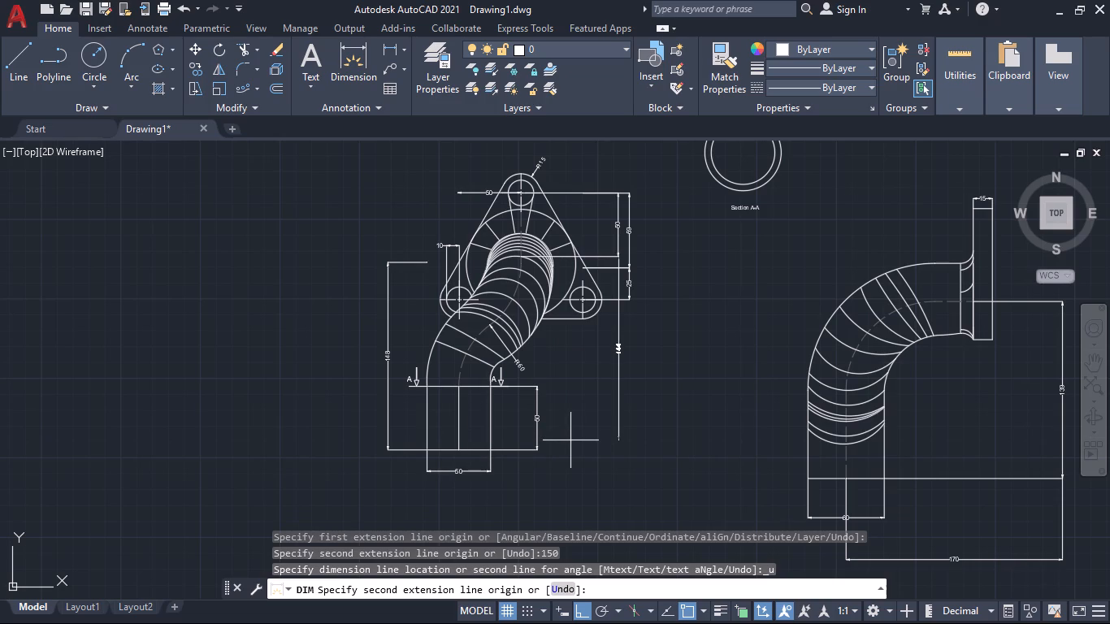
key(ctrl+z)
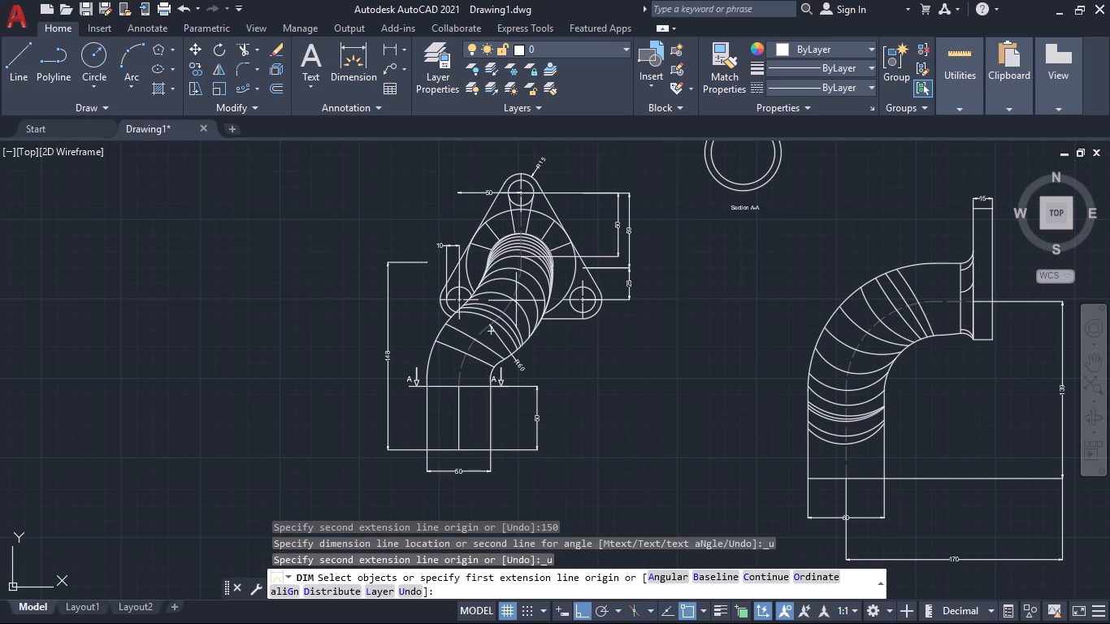
Add a vertical dimension from the centreline point at the flange 50 dimension's lower end to the pipe's bottom edge, outside the flange dimensions.
scroll(544, 169, up, 1)
scroll(513, 301, up, 4)
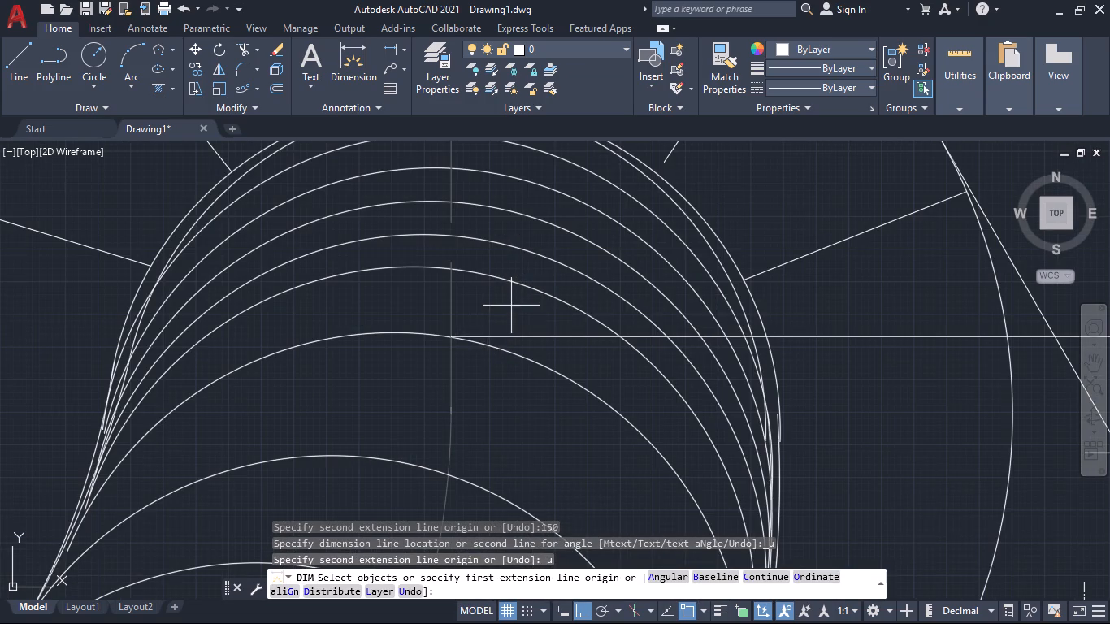
click(453, 336)
scroll(459, 365, down, 5)
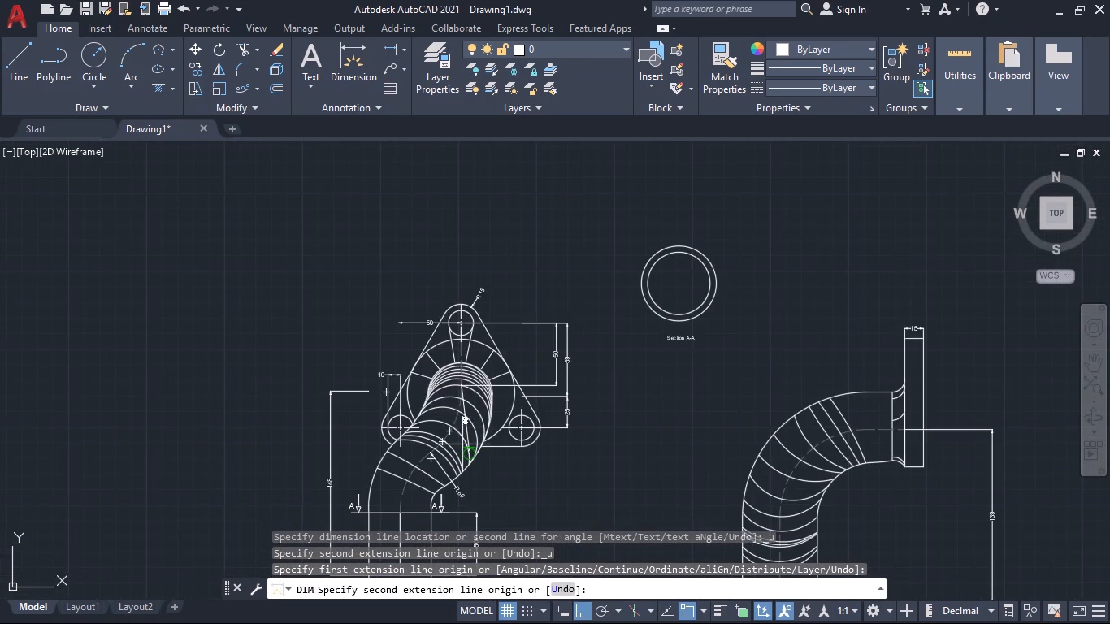
middle_drag(462, 449, 462, 209)
scroll(447, 323, up, 3)
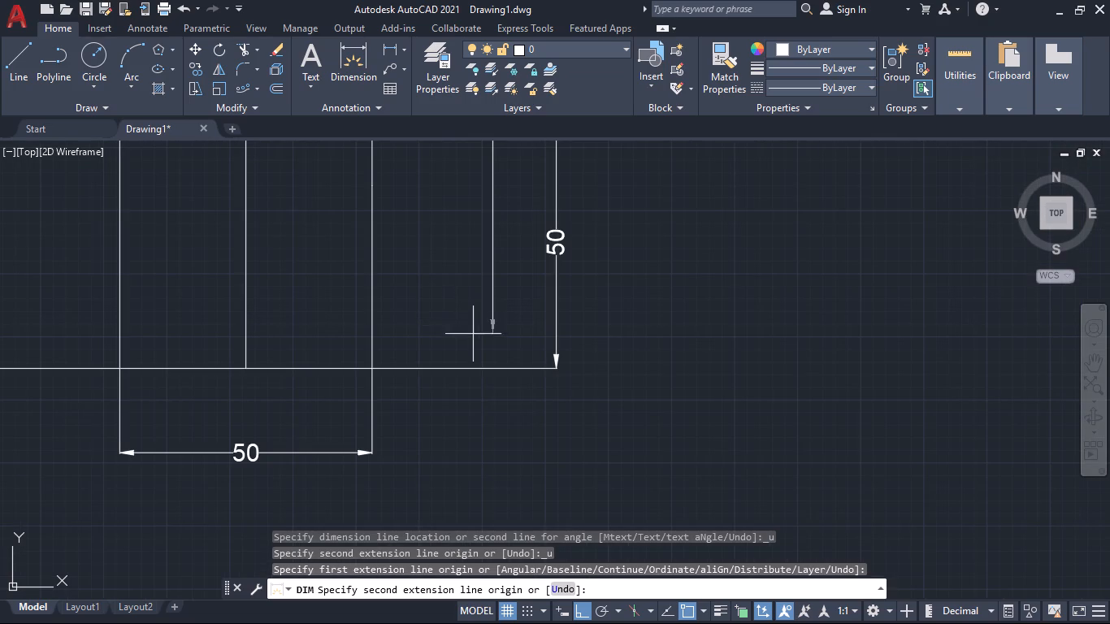
click(491, 367)
scroll(718, 380, down, 1)
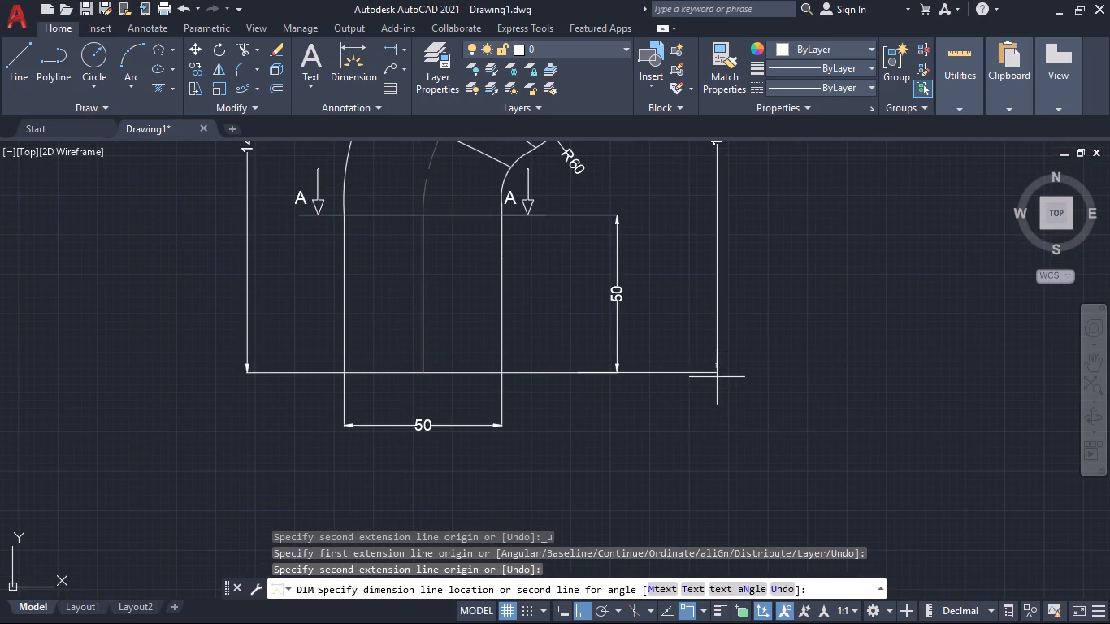
scroll(714, 375, down, 1)
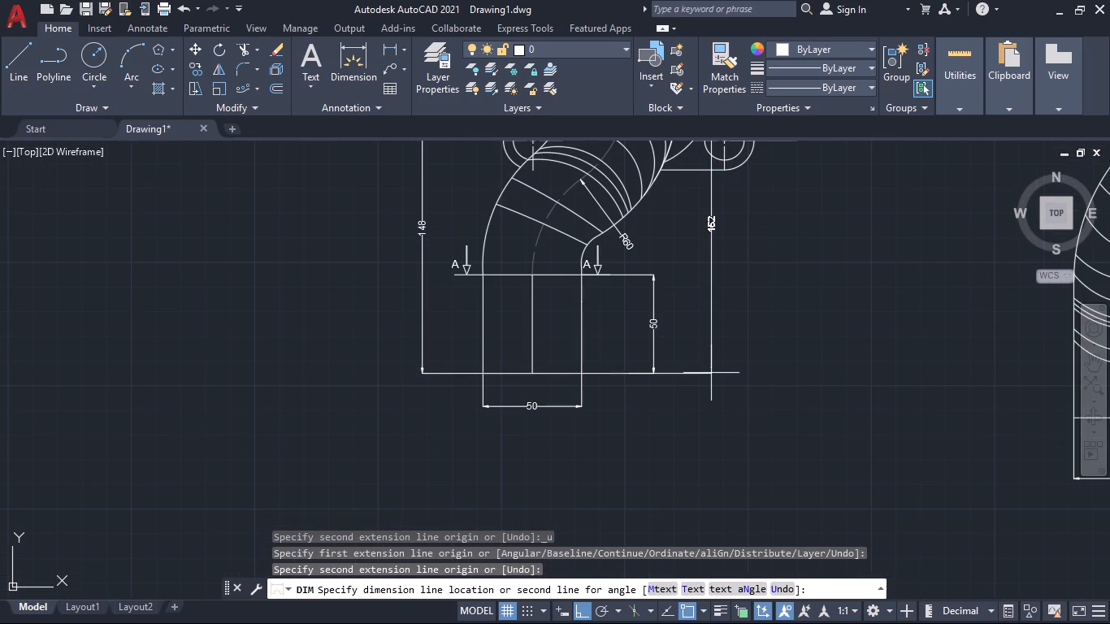
scroll(818, 388, down, 1)
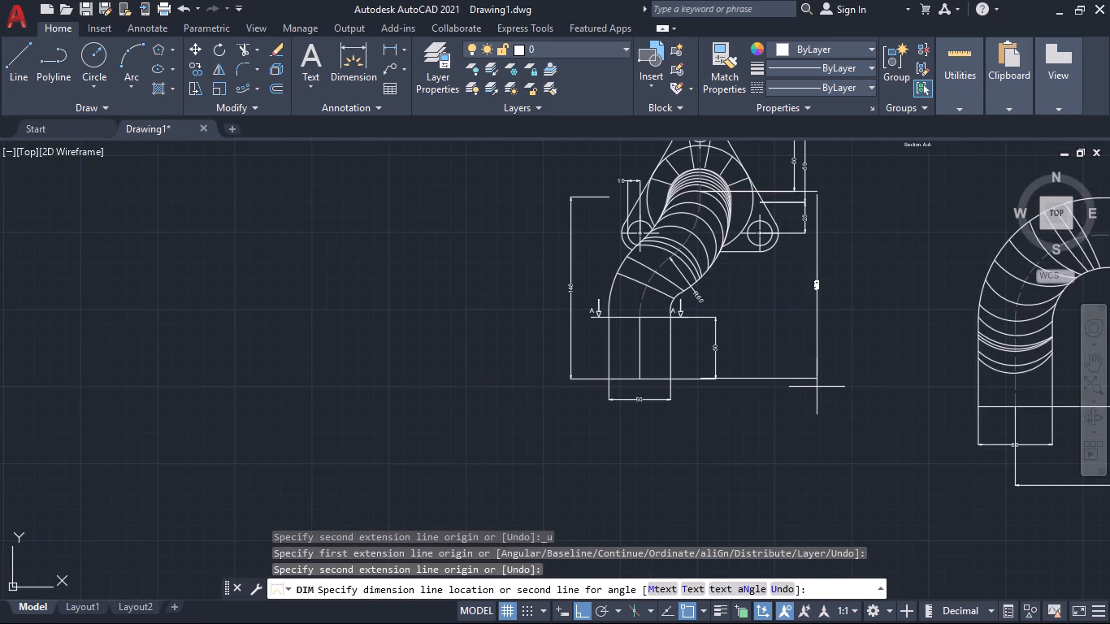
click(817, 387)
Add a diameter dimension to the inner circle of Section A-A, placing its text outside the outer circle at the upper right.
middle_drag(849, 297, 801, 448)
scroll(768, 314, up, 2)
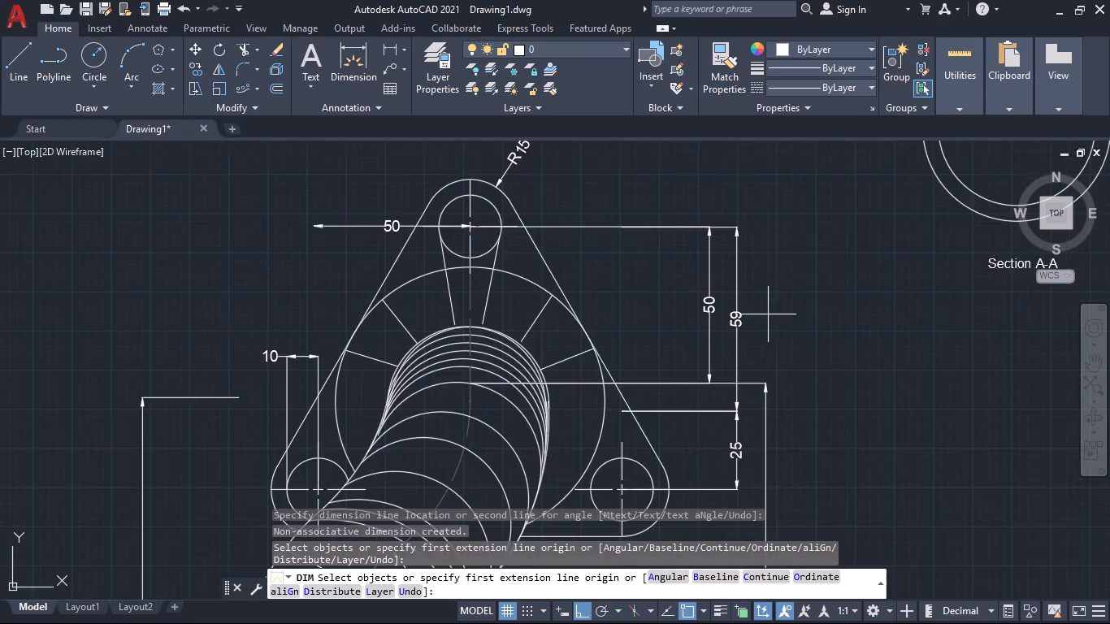
scroll(780, 326, down, 3)
middle_drag(817, 381, 622, 418)
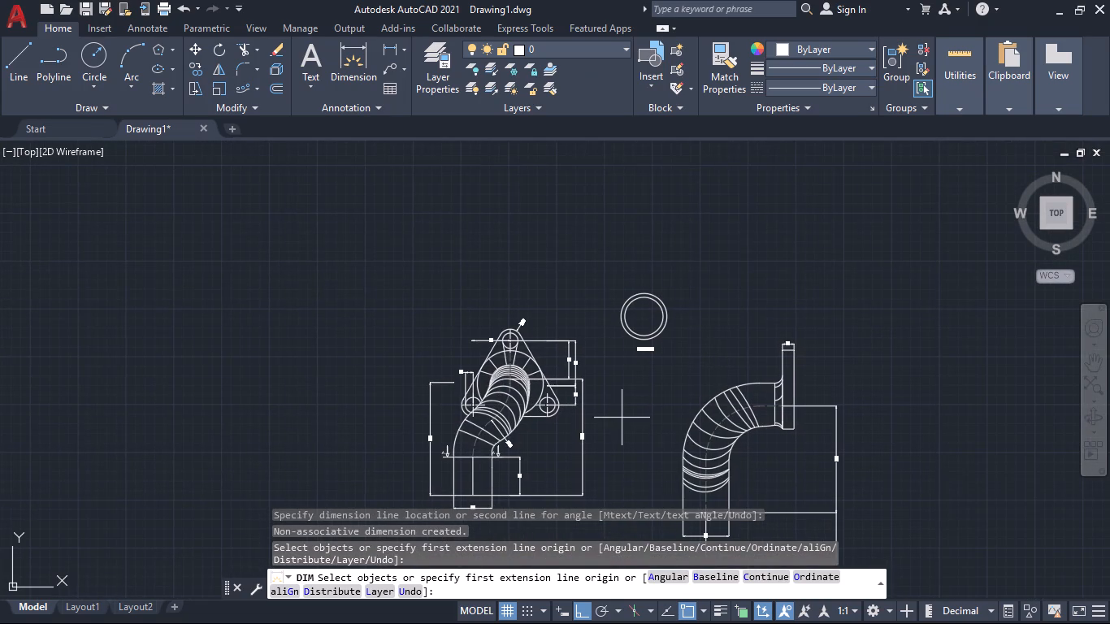
scroll(644, 315, up, 3)
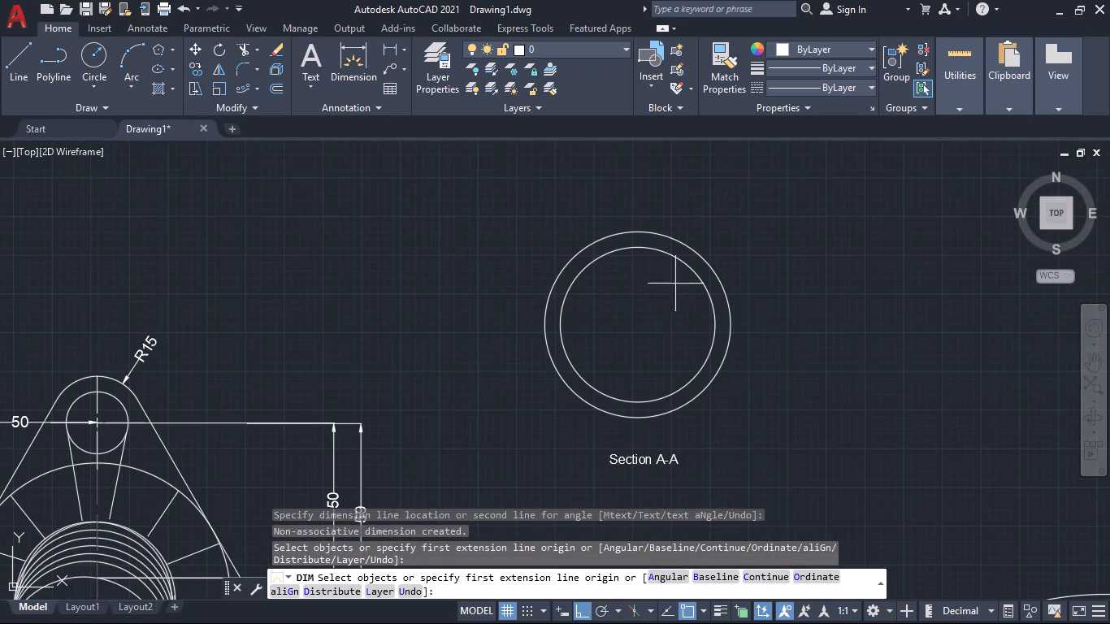
click(687, 271)
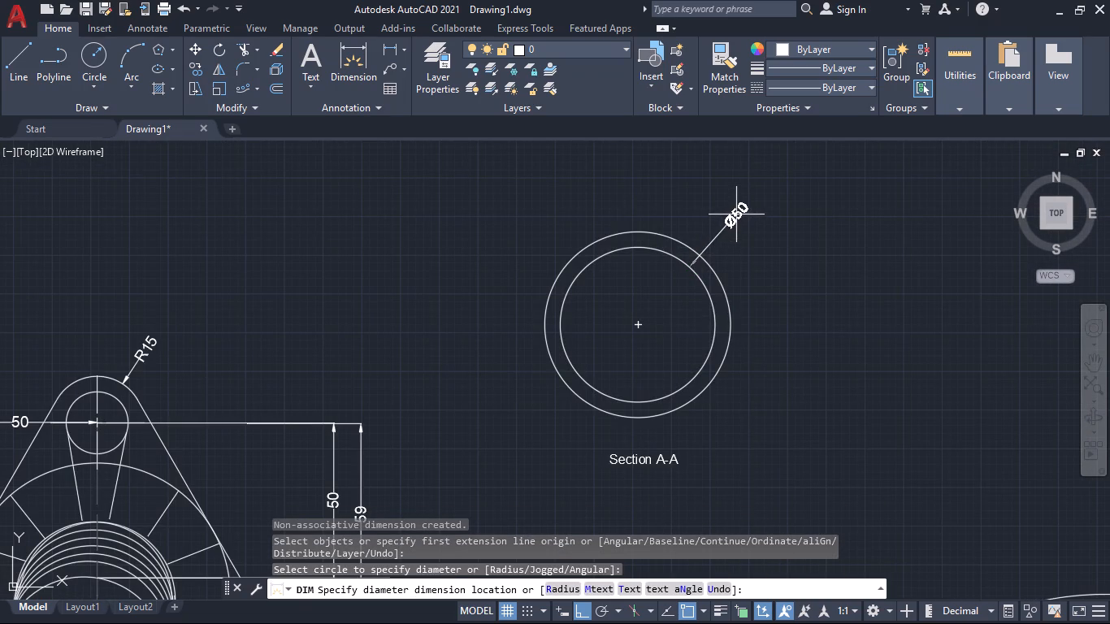
click(736, 214)
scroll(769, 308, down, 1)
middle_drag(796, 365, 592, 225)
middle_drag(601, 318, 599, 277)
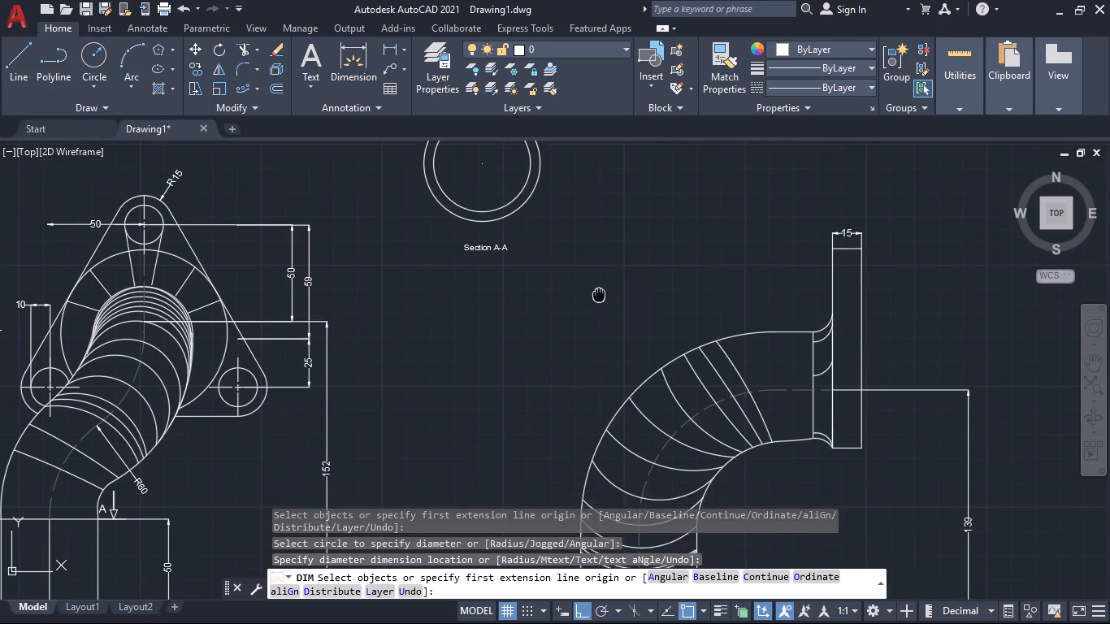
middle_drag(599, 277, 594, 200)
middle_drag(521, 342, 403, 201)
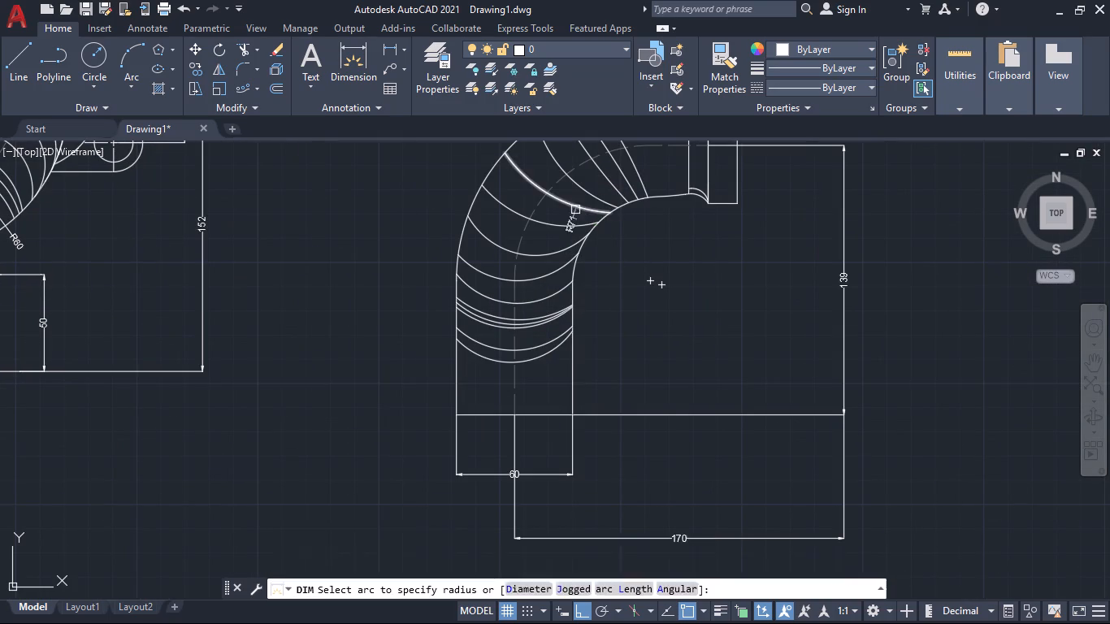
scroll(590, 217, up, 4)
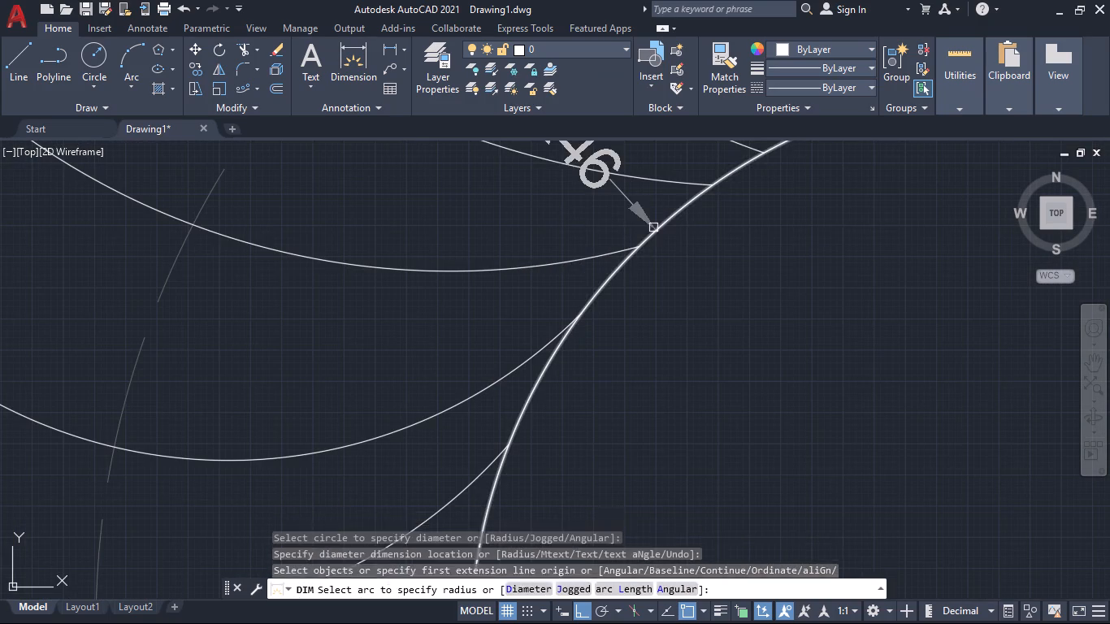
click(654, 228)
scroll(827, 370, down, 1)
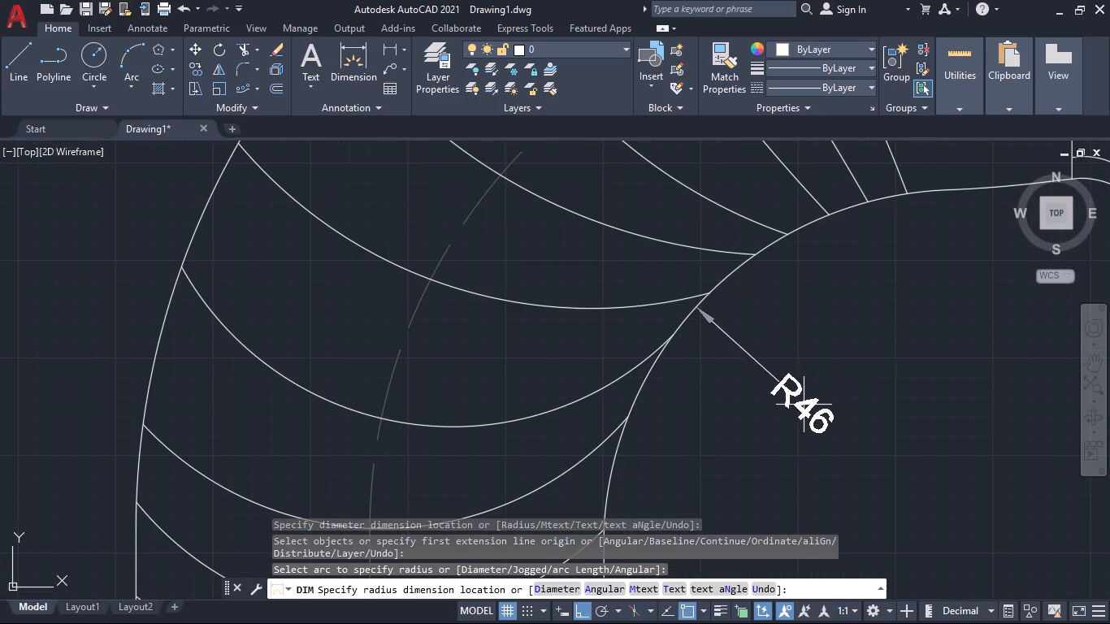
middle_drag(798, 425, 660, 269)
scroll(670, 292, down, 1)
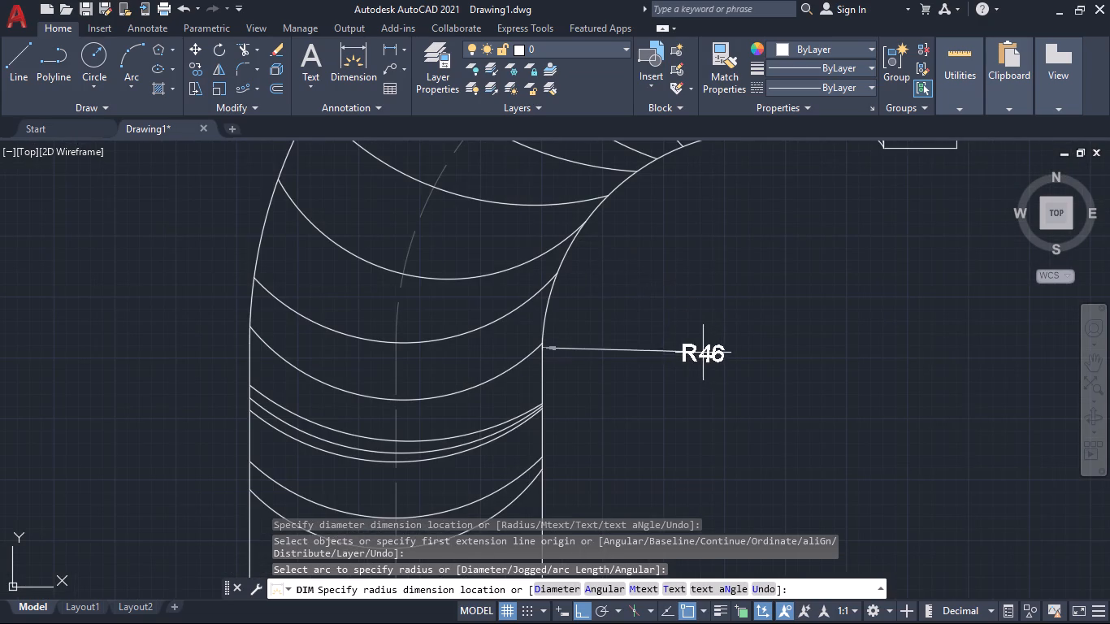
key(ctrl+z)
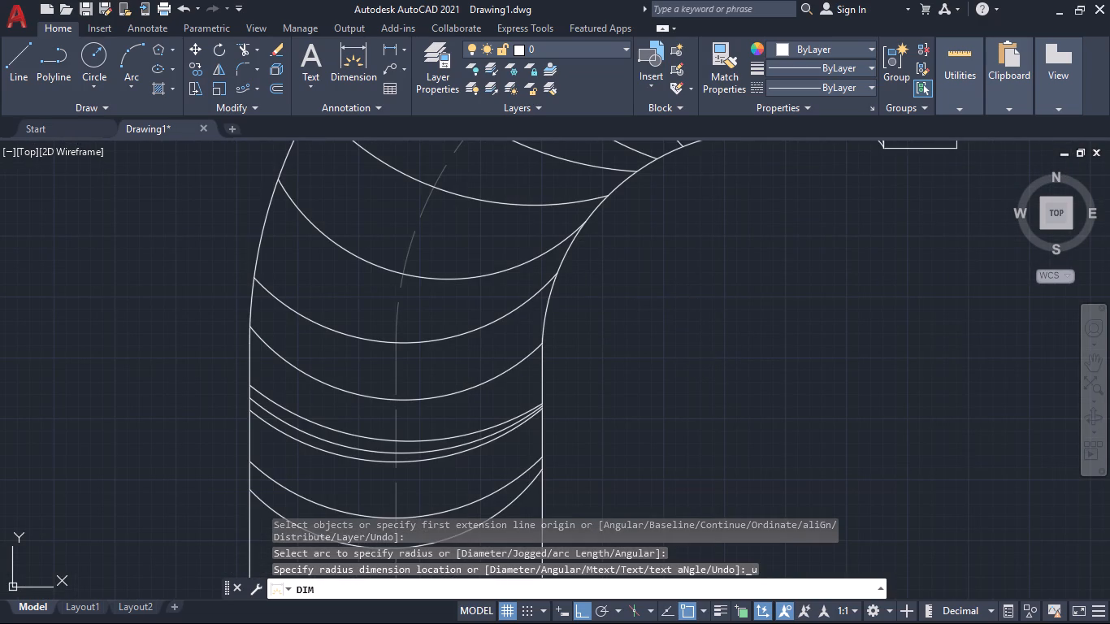
Add a radius dimension to the side view's dashed bend centreline arc, placing its text in the open space inside the bend.
click(414, 242)
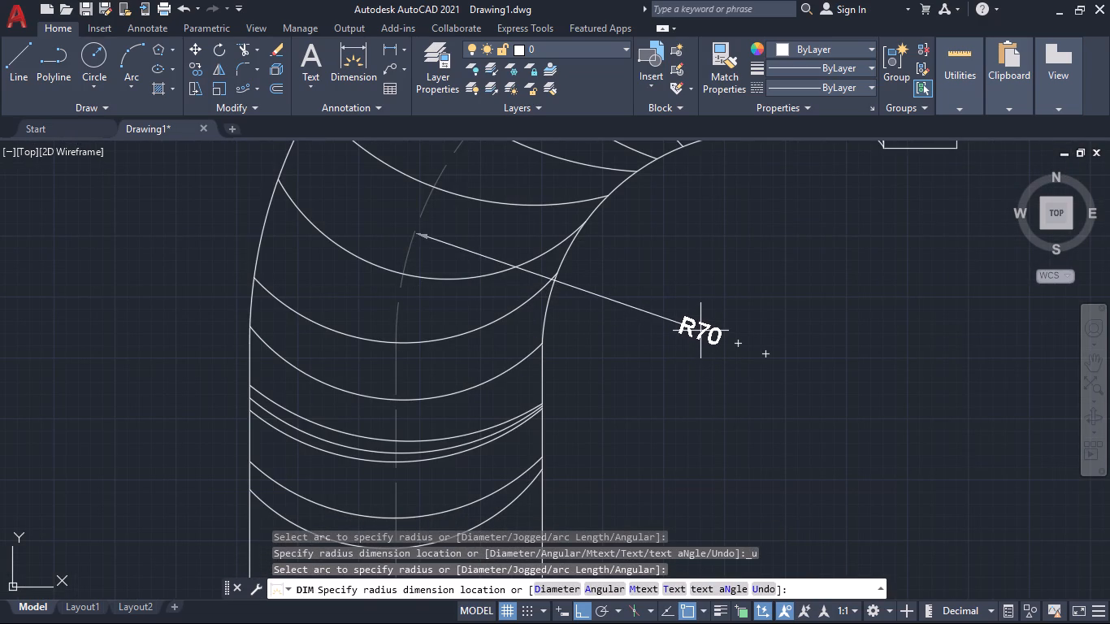
click(700, 331)
Examine the front and side views for any missing dimensions, and end the dimensioning.
scroll(692, 395, down, 3)
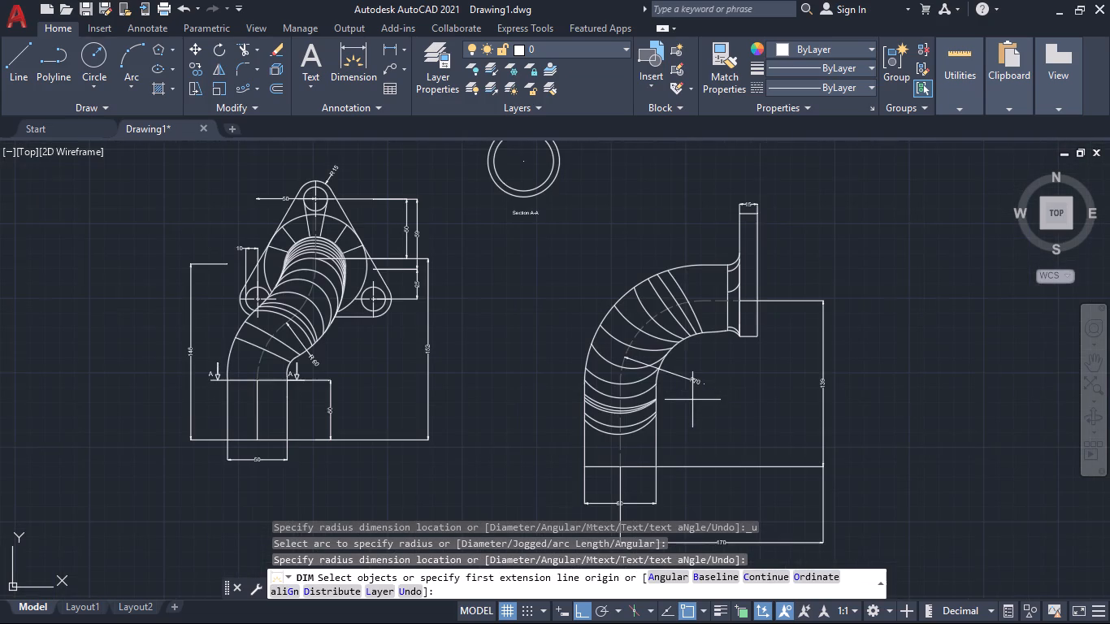
middle_drag(693, 401, 666, 386)
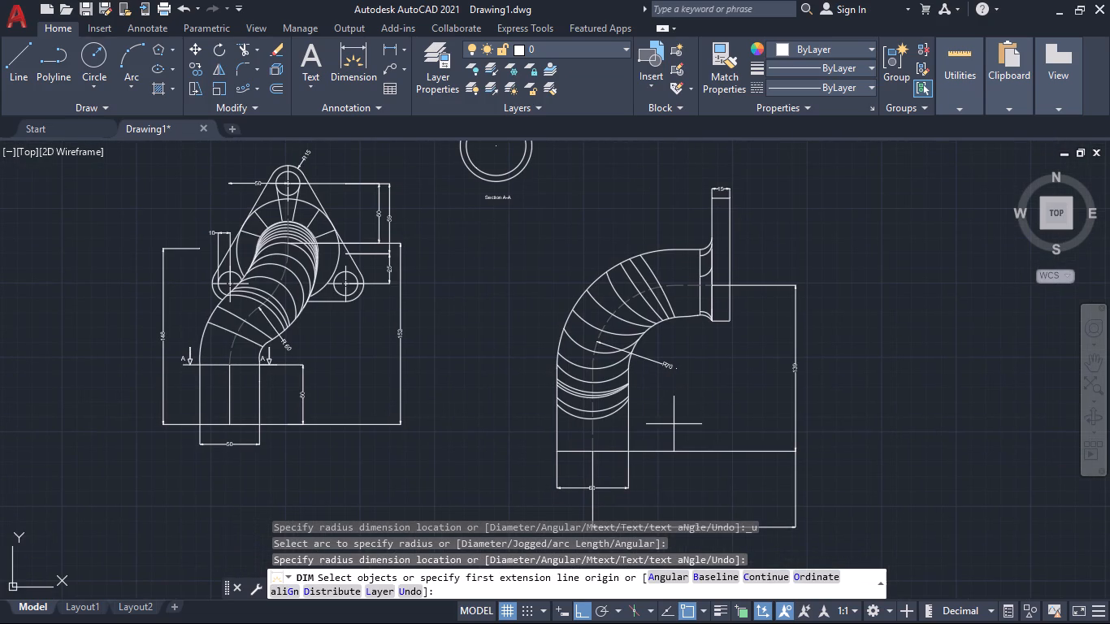
middle_drag(650, 440, 649, 304)
scroll(649, 308, up, 1)
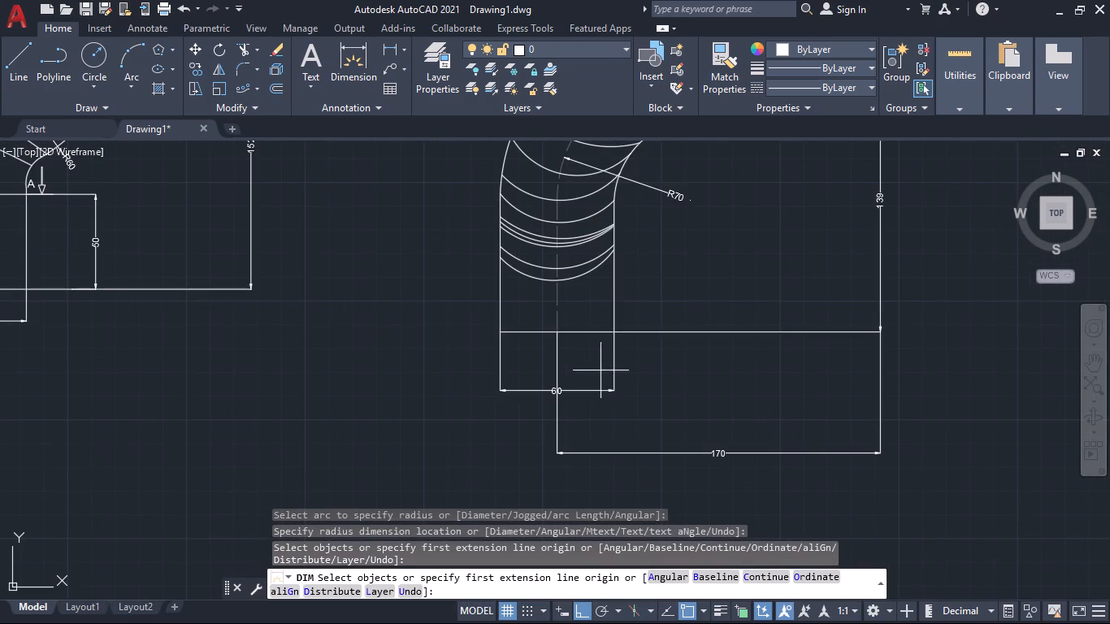
middle_drag(660, 362, 645, 503)
middle_drag(752, 340, 740, 449)
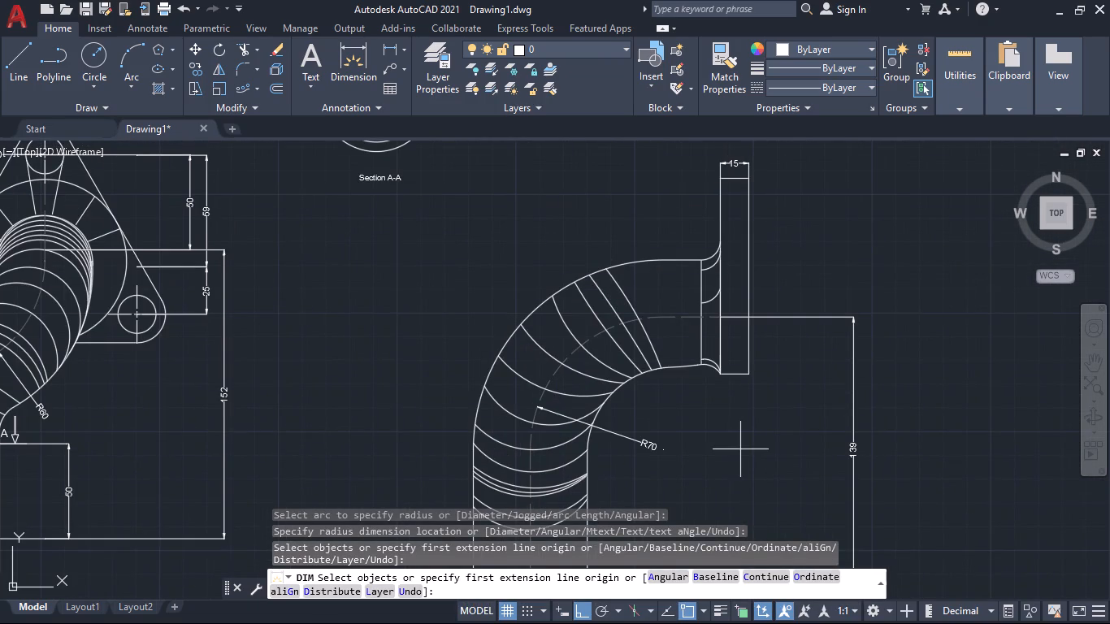
middle_drag(740, 449, 756, 494)
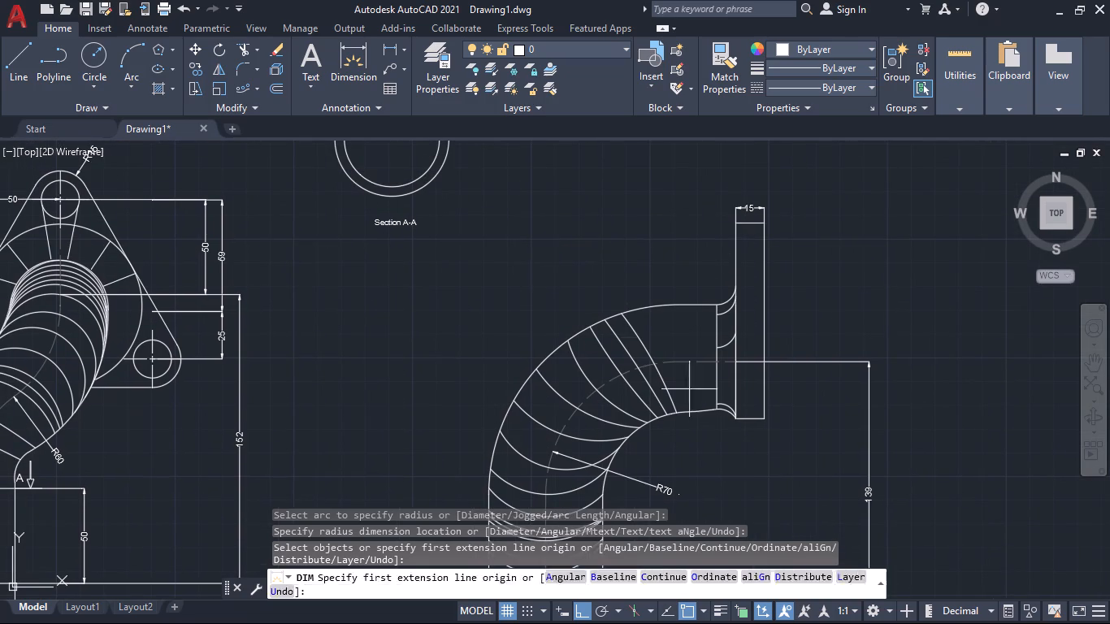
middle_drag(517, 318, 513, 141)
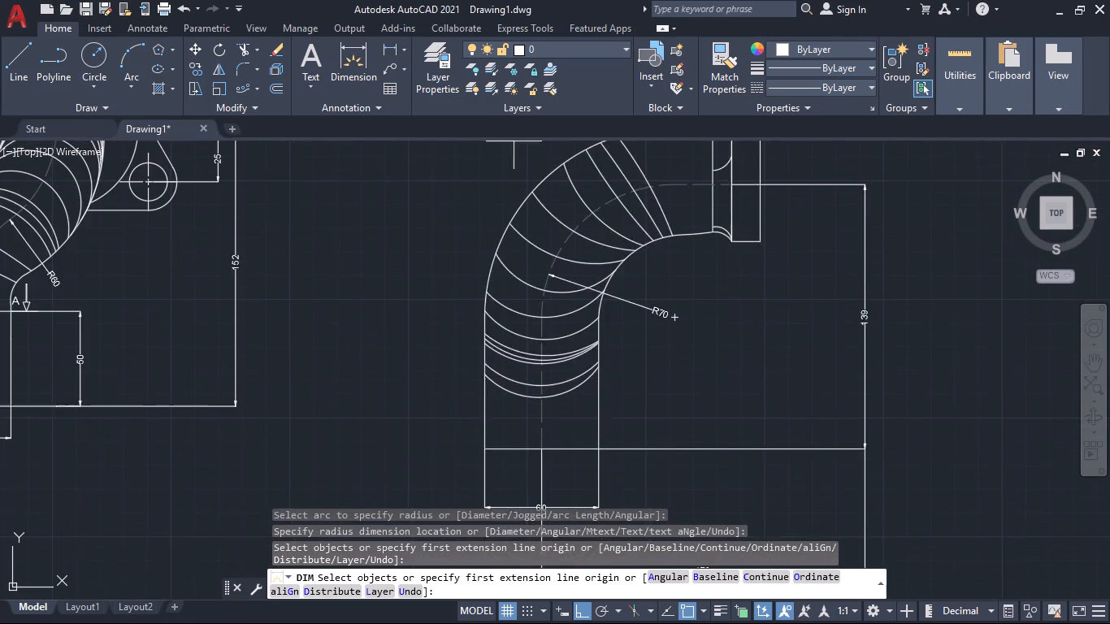
scroll(518, 320, down, 2)
middle_drag(487, 358, 582, 358)
scroll(472, 279, up, 1)
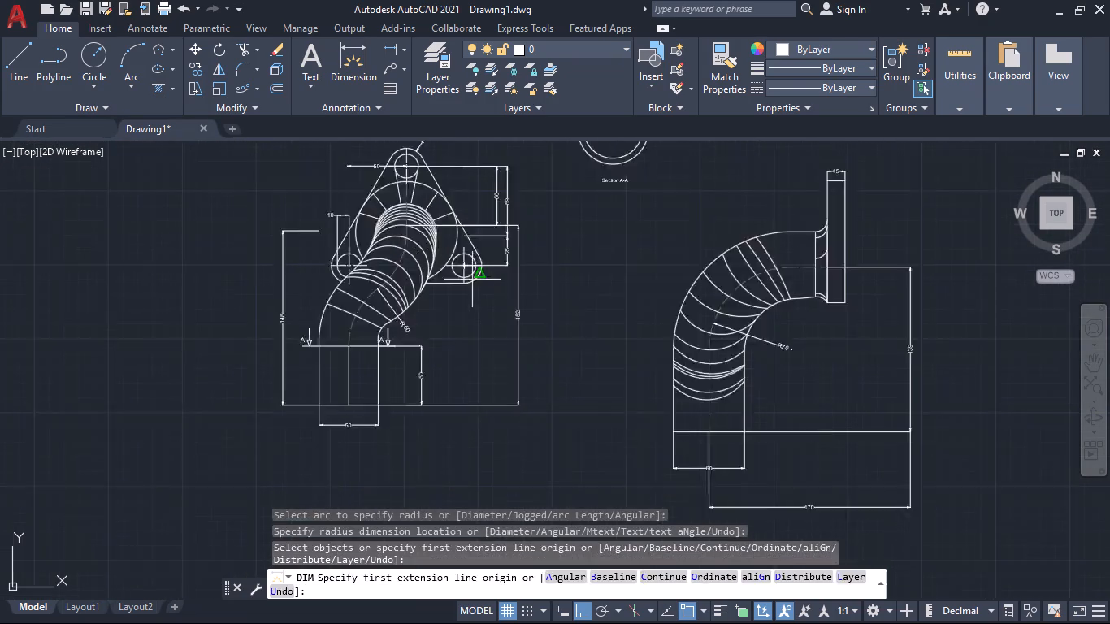
scroll(472, 279, up, 1)
middle_drag(631, 284, 639, 362)
middle_drag(670, 387, 684, 353)
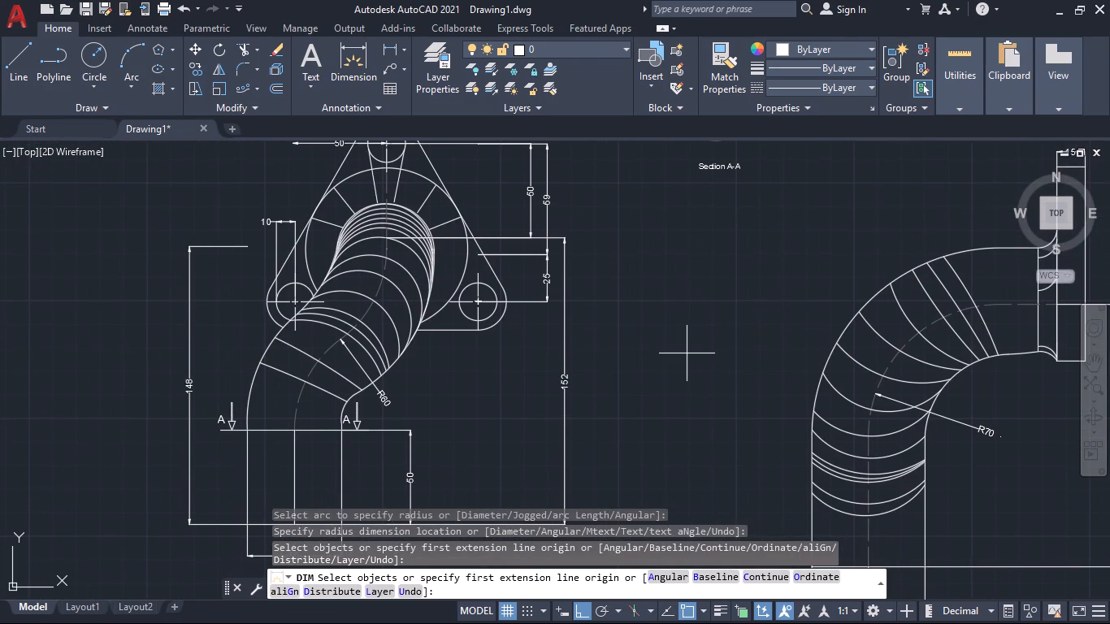
key(Escape)
Fill both section A-A arrowheads in the front view with a solid black (0,0,0) hatch.
key(h)
key(Return)
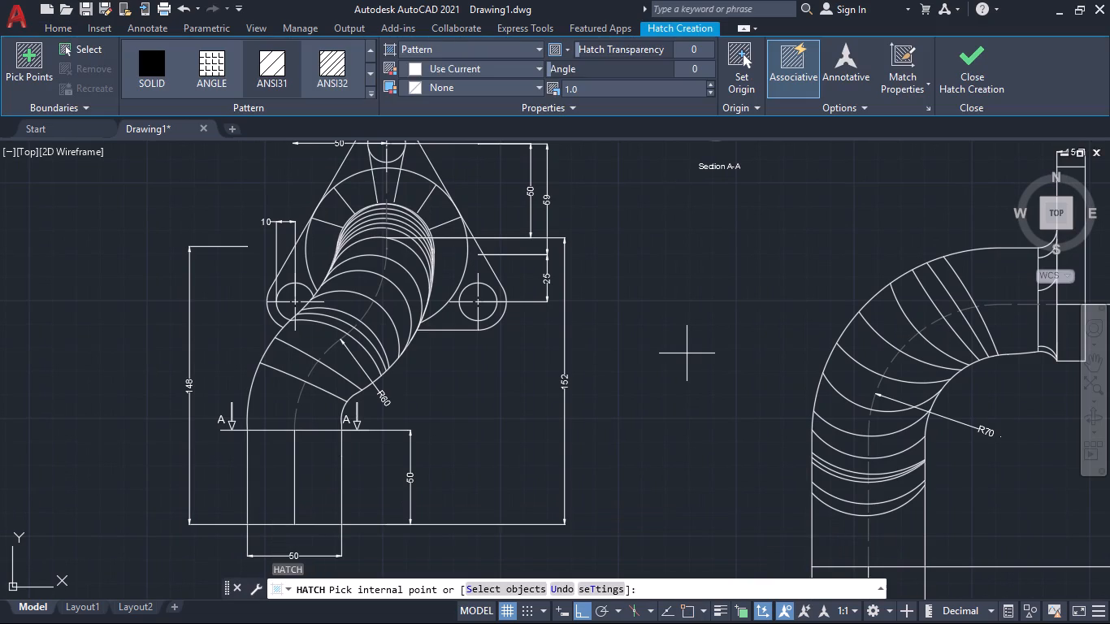
click(527, 47)
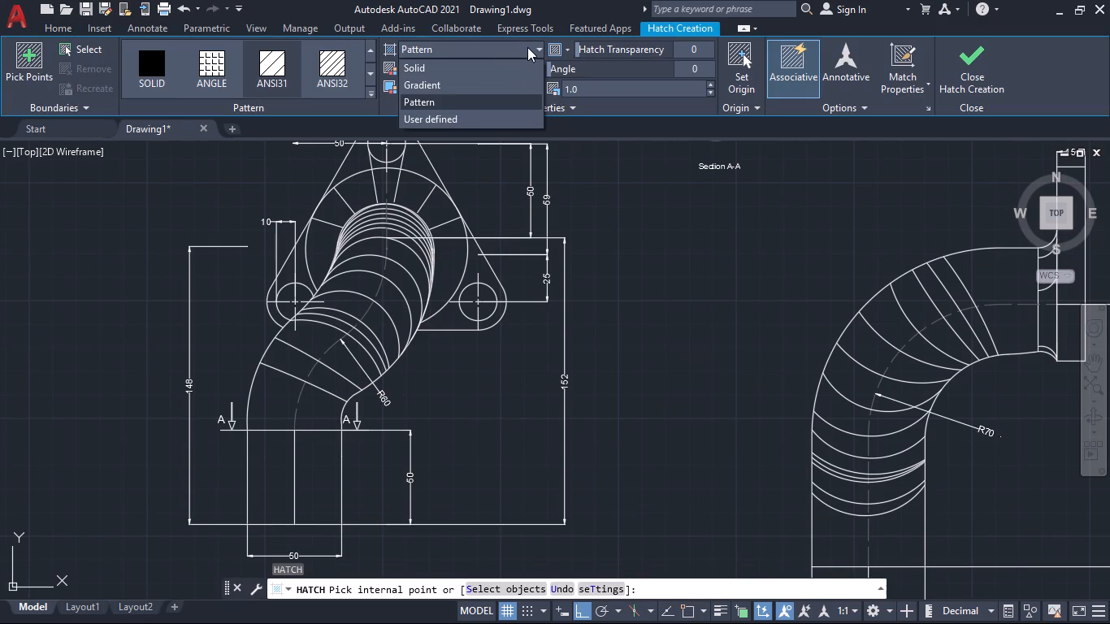
click(489, 62)
click(462, 68)
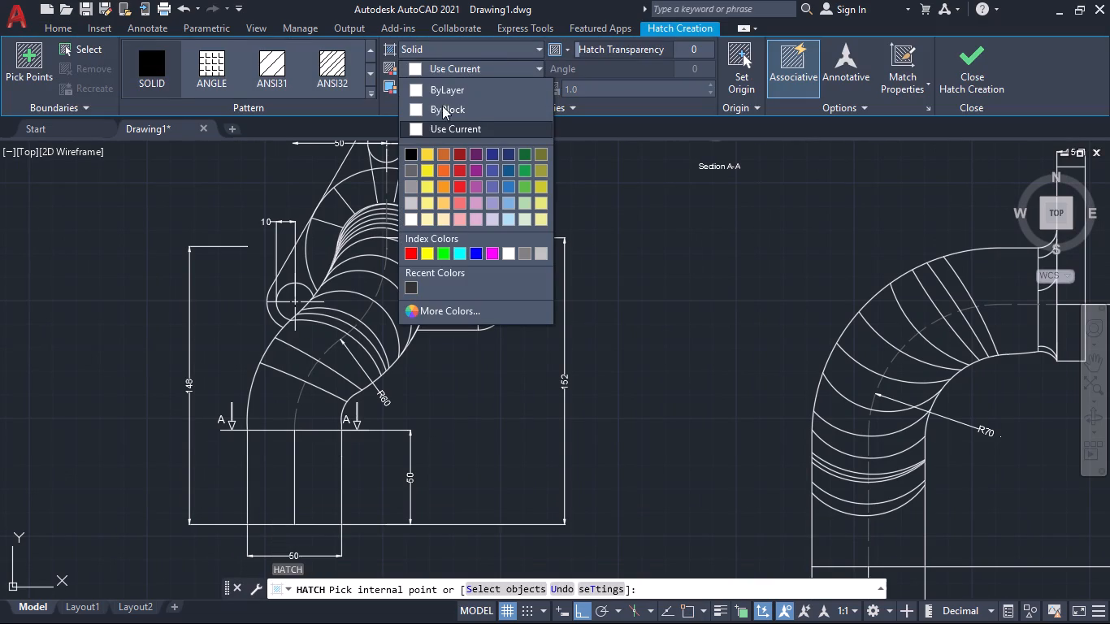
click(413, 151)
middle_drag(492, 413, 674, 281)
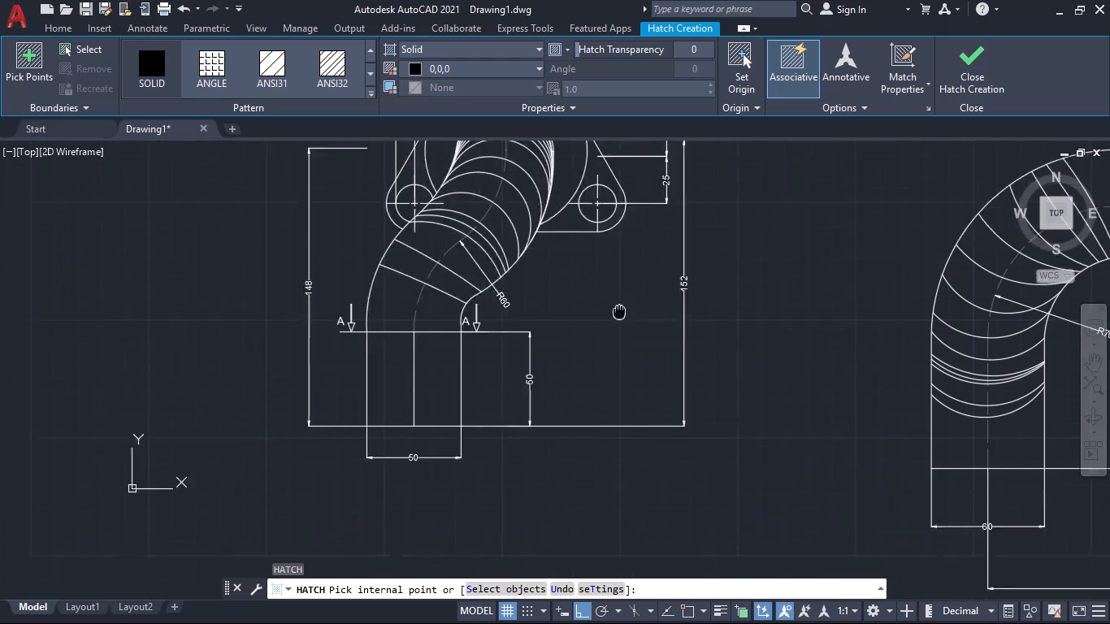
middle_drag(674, 281, 707, 262)
scroll(575, 268, up, 6)
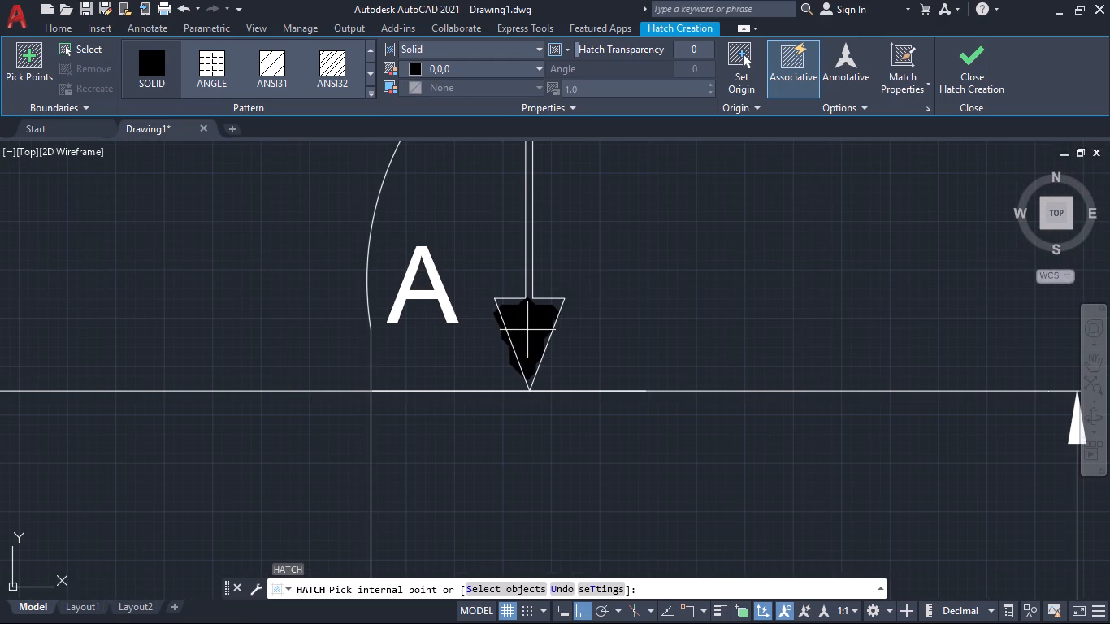
click(531, 327)
scroll(531, 305, down, 3)
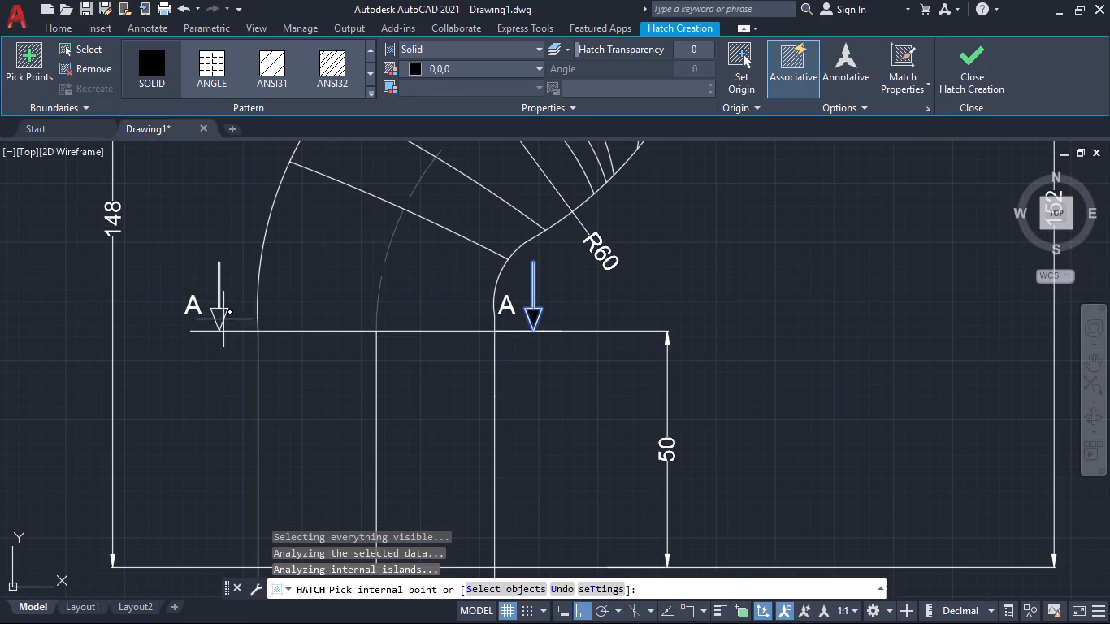
scroll(218, 318, up, 5)
click(226, 298)
scroll(283, 303, down, 5)
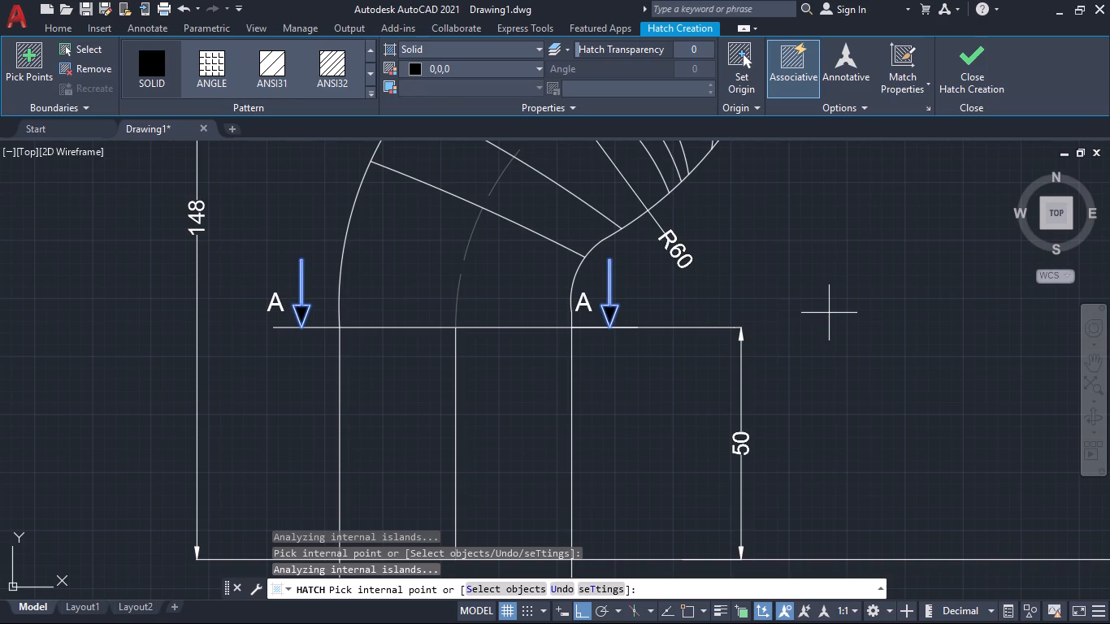
key(Return)
Hatch the ring between the Section A-A circles with a black pattern hatch at scale 25.
key(Return)
scroll(858, 314, down, 2)
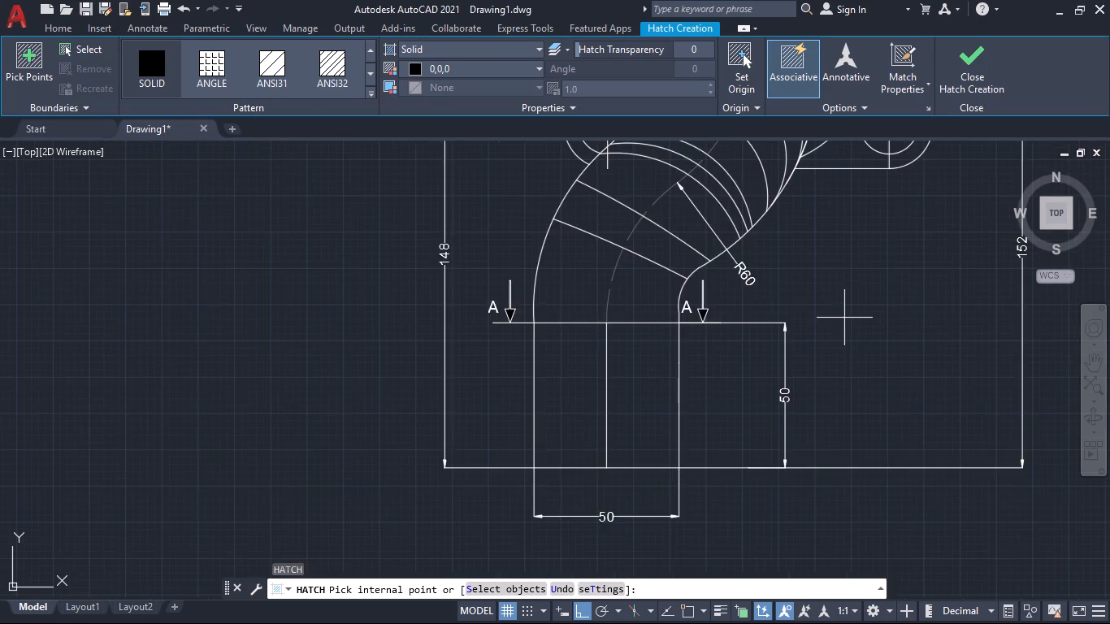
middle_drag(854, 321, 366, 431)
middle_drag(551, 350, 552, 422)
middle_drag(645, 396, 438, 308)
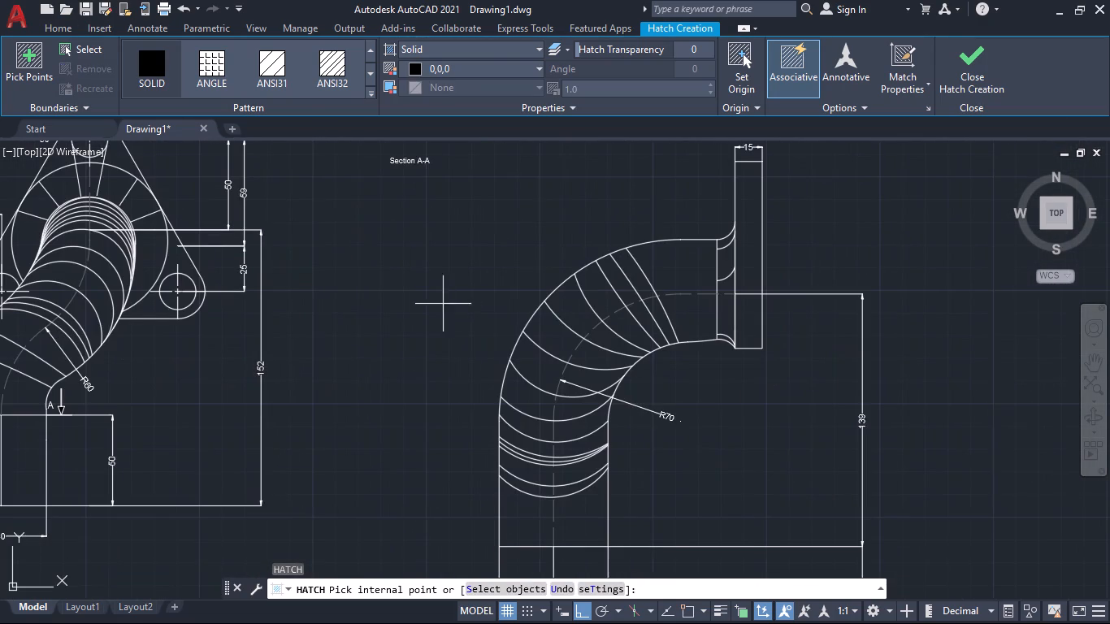
middle_drag(693, 434, 692, 407)
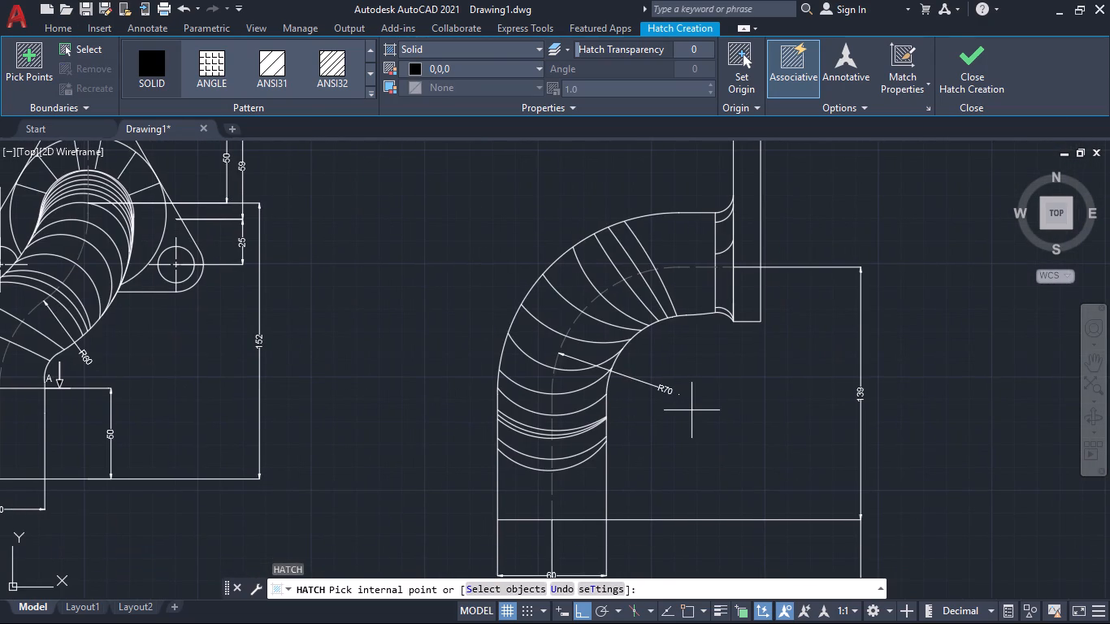
middle_drag(691, 410, 740, 489)
click(497, 41)
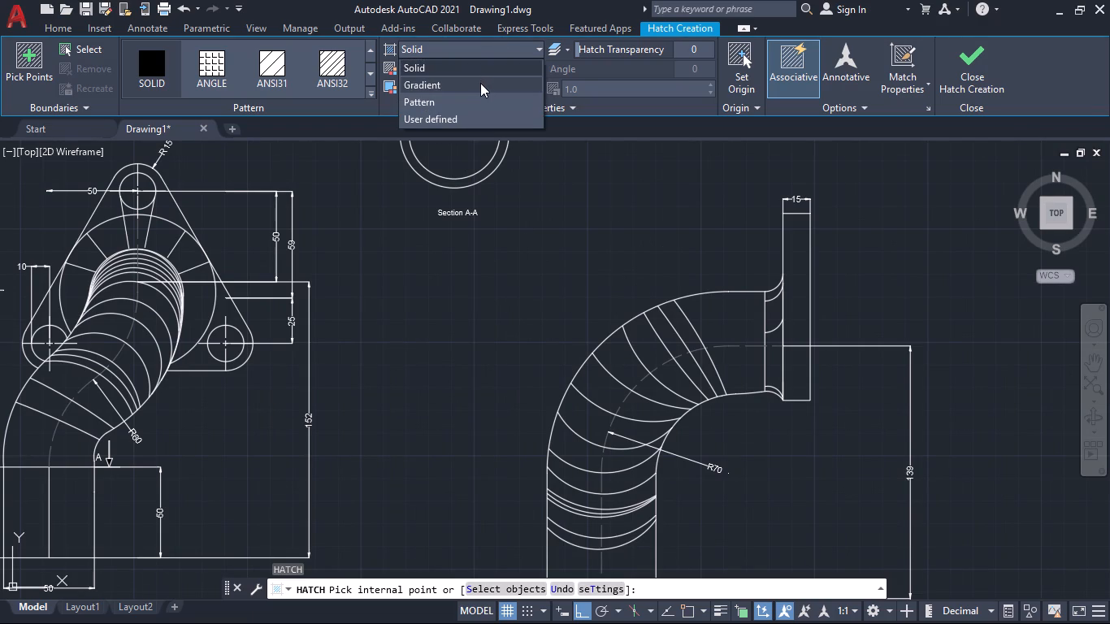
click(466, 98)
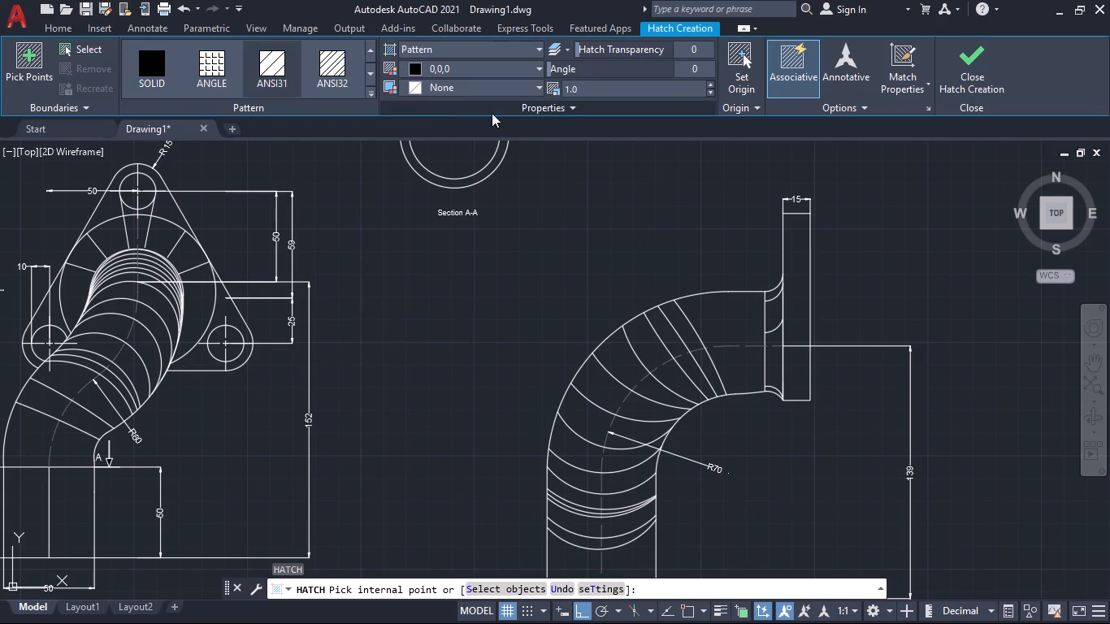
click(470, 180)
middle_drag(585, 189, 581, 245)
scroll(585, 189, down, 1)
click(610, 84)
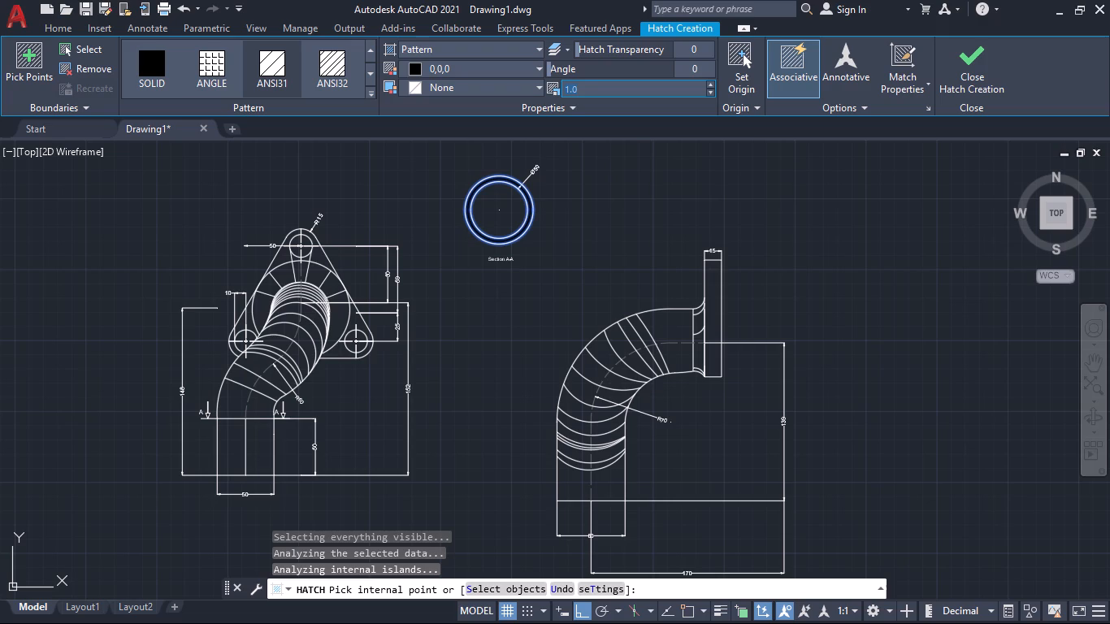
text(25)
key(Return)
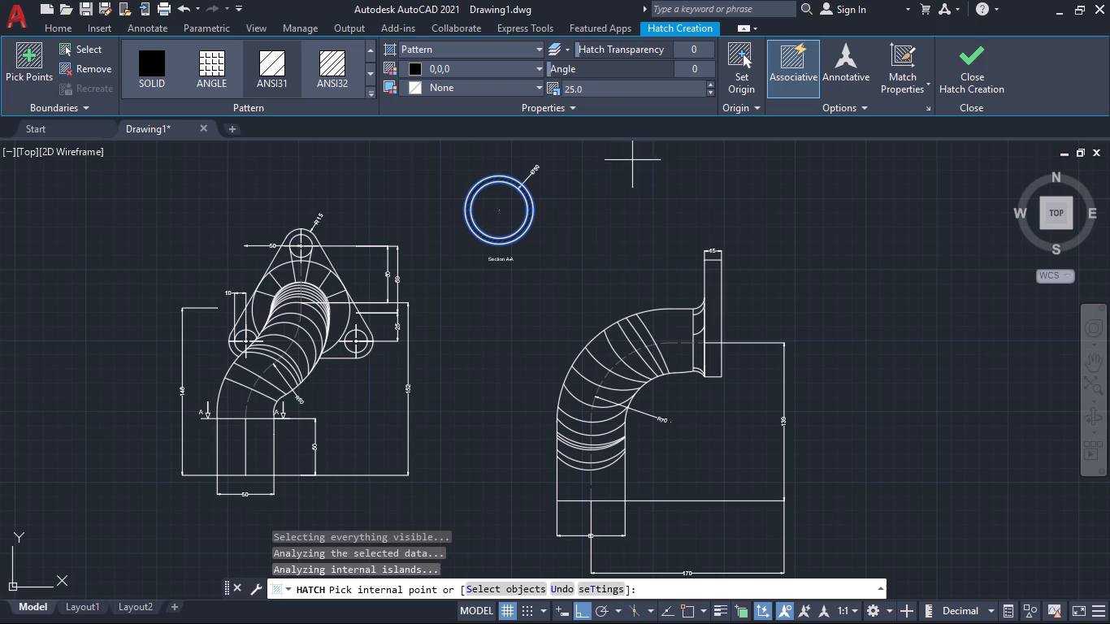
key(Return)
middle_drag(587, 250, 589, 258)
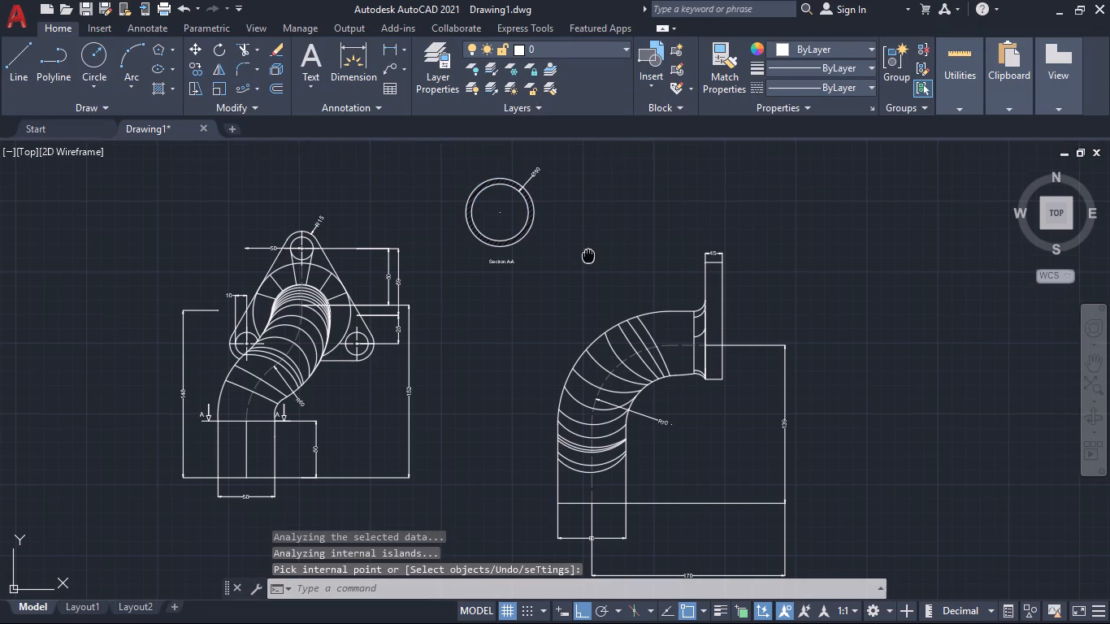
Examine the front view, side view and Section A-A together, checking how their dimensions read.
middle_drag(589, 258, 608, 223)
middle_drag(583, 230, 562, 287)
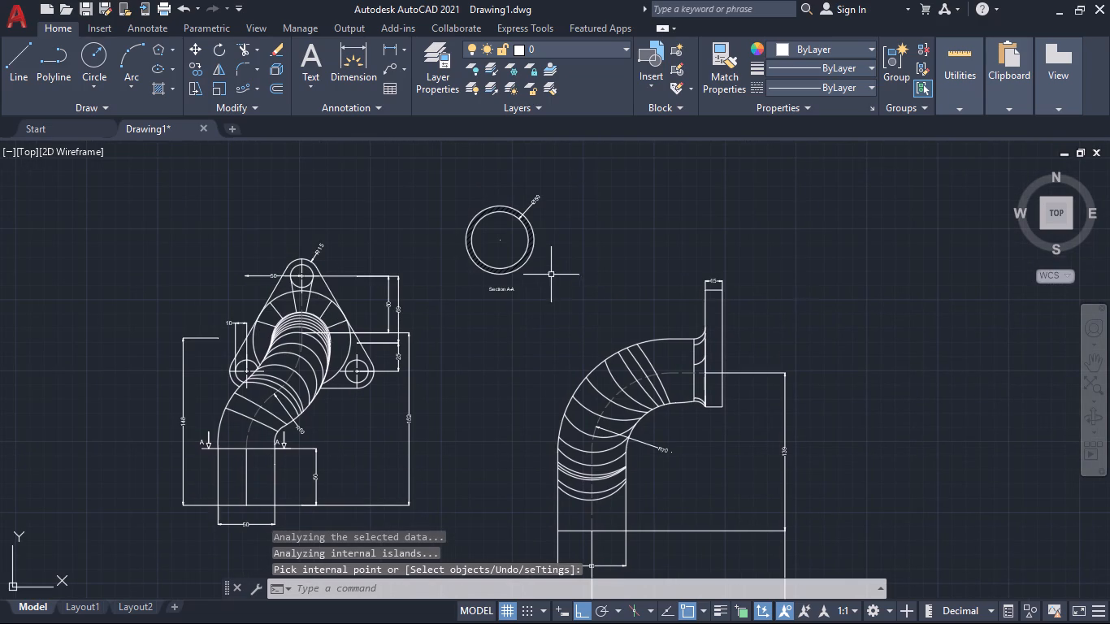
middle_drag(558, 297, 569, 216)
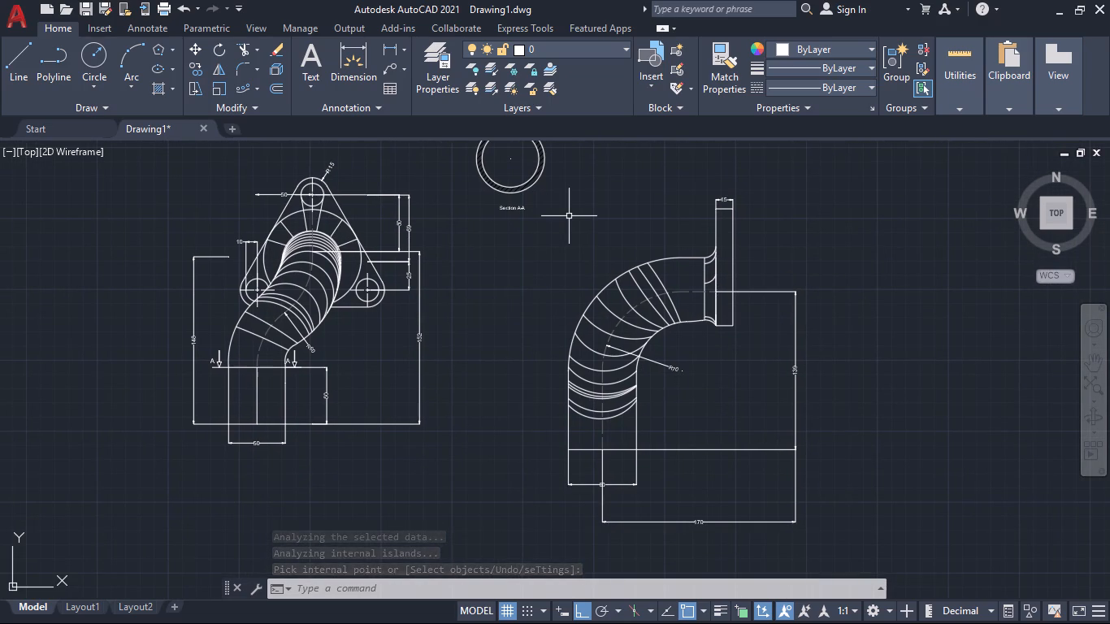
middle_drag(569, 216, 586, 226)
middle_drag(599, 240, 602, 211)
middle_drag(536, 304, 536, 284)
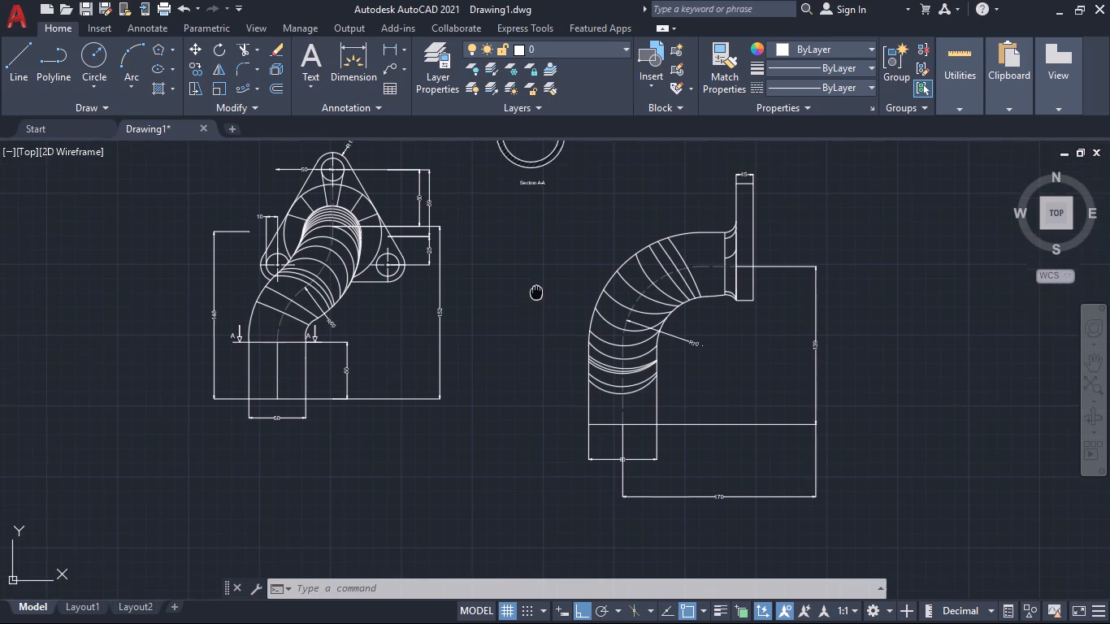
middle_drag(536, 284, 538, 266)
Modify the Standard dimension style to horizontal text alignment with vertical text placement Above, and set it current.
key(d)
key(Return)
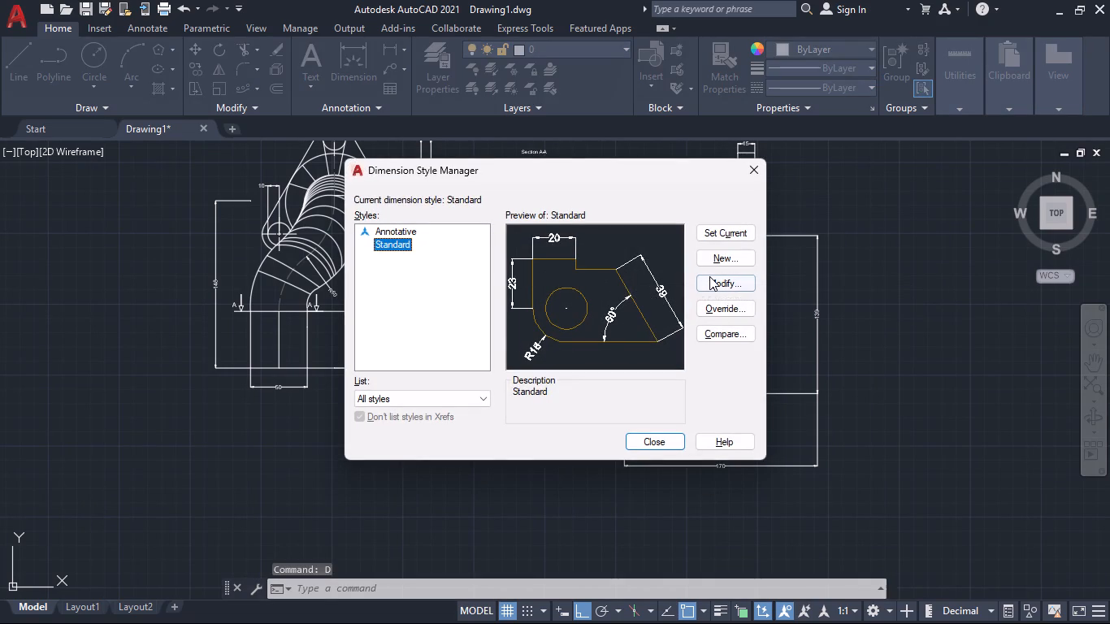
click(709, 276)
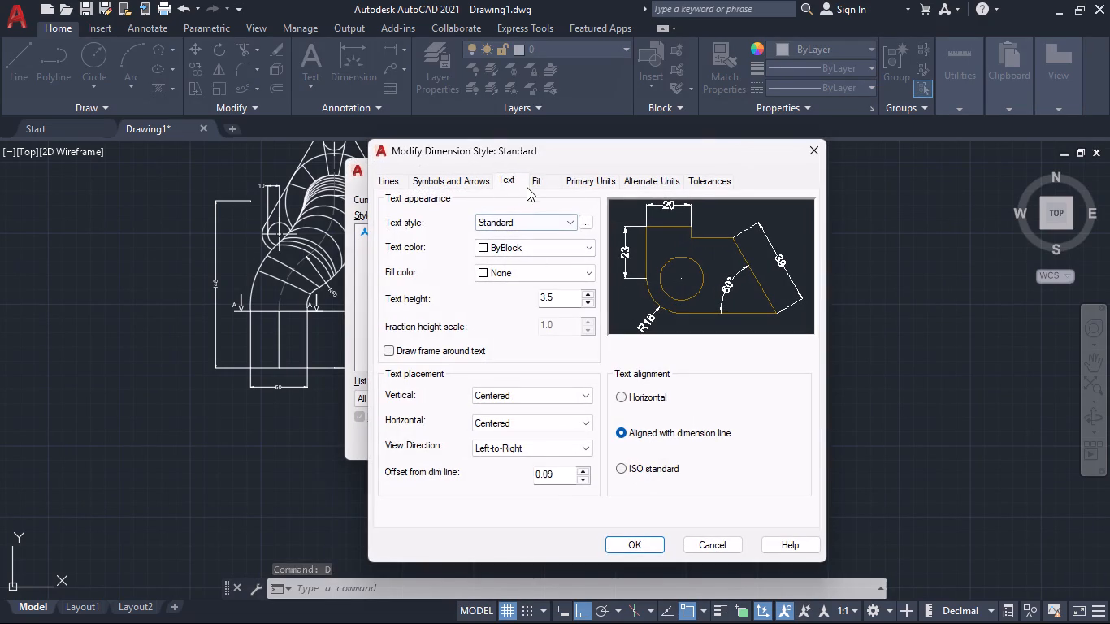
click(511, 183)
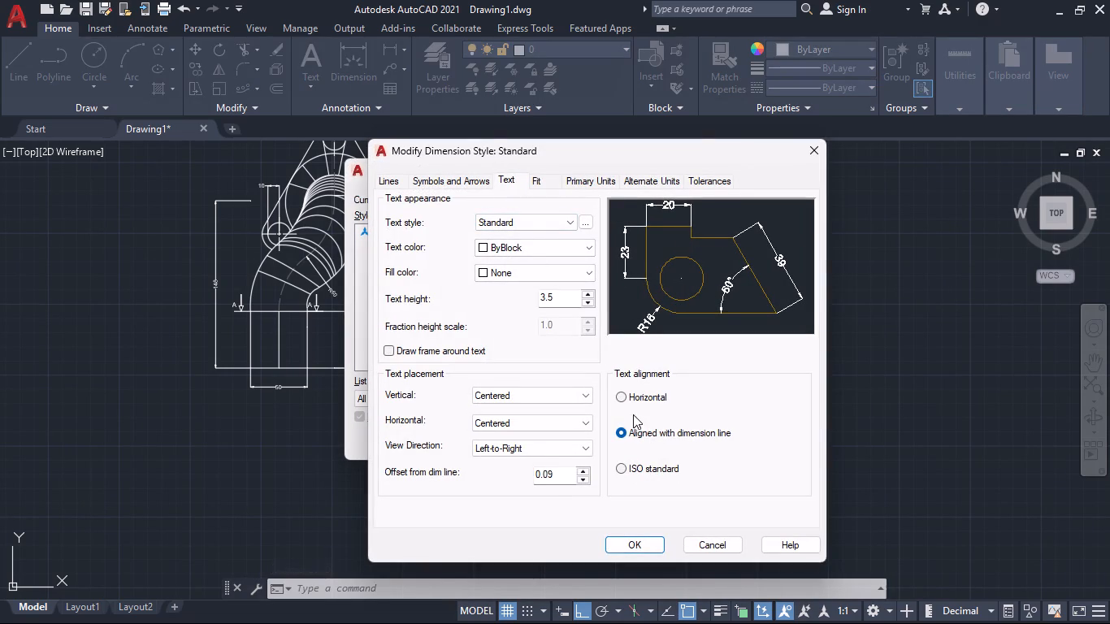
click(624, 394)
click(528, 418)
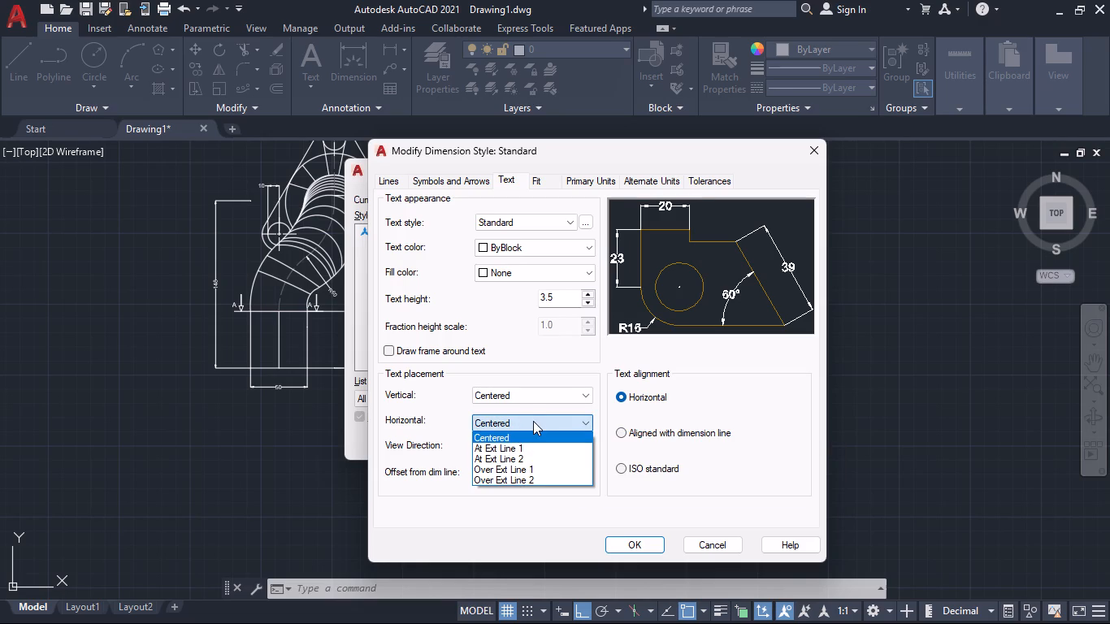
click(562, 402)
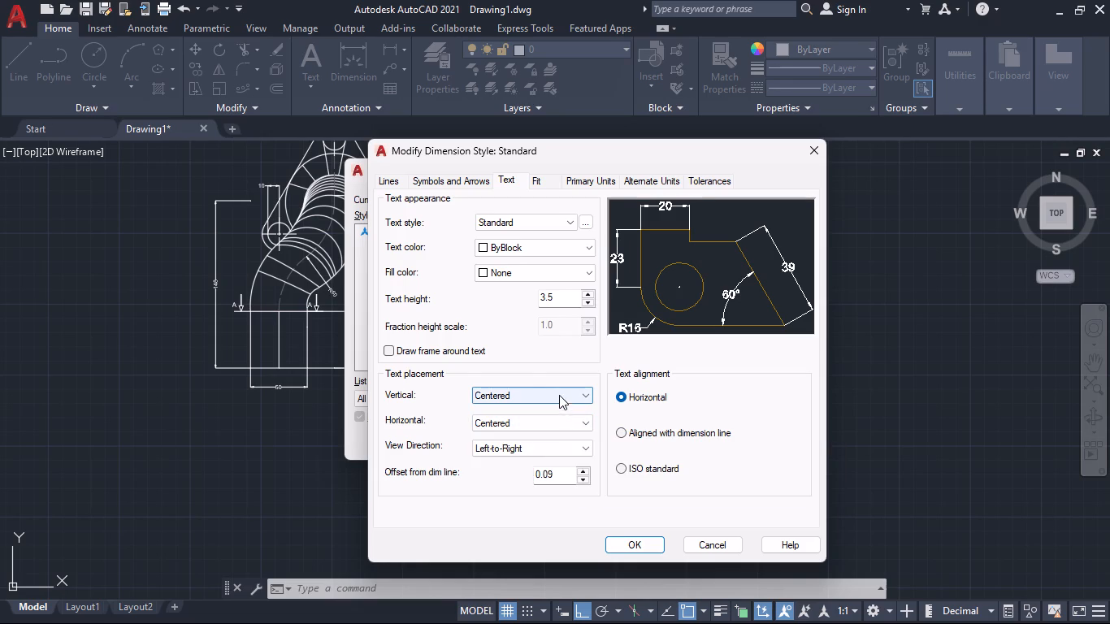
click(558, 388)
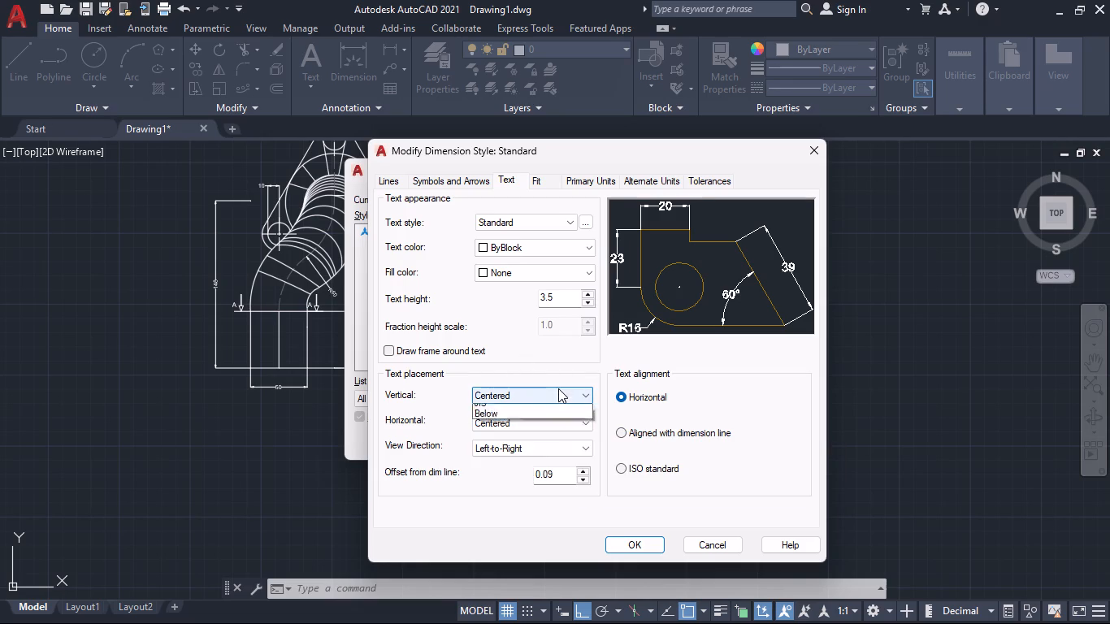
click(512, 423)
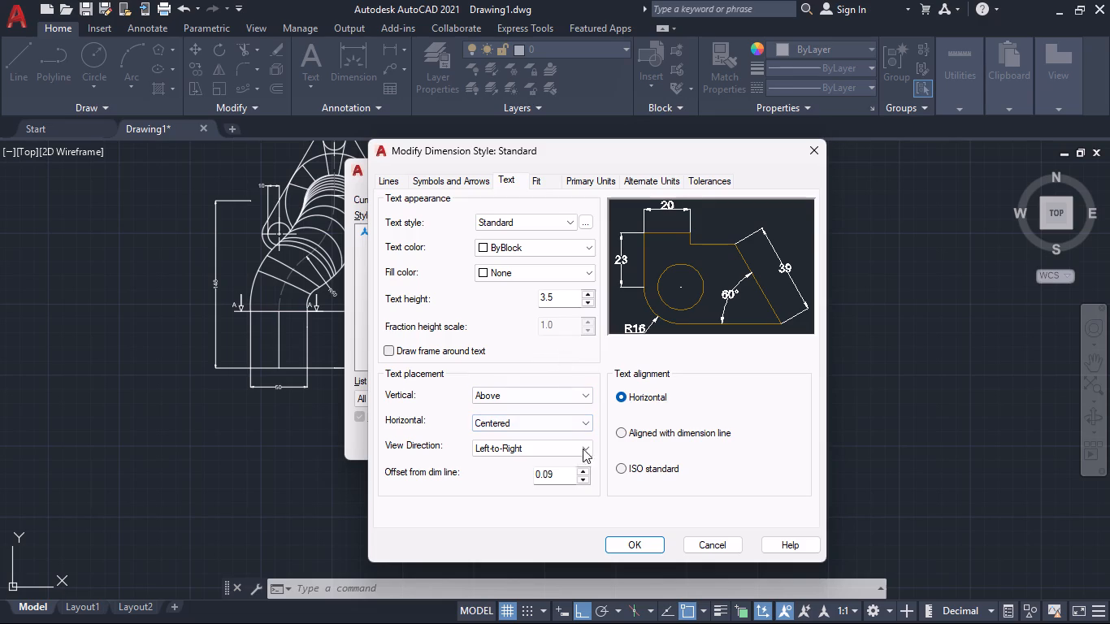
click(609, 539)
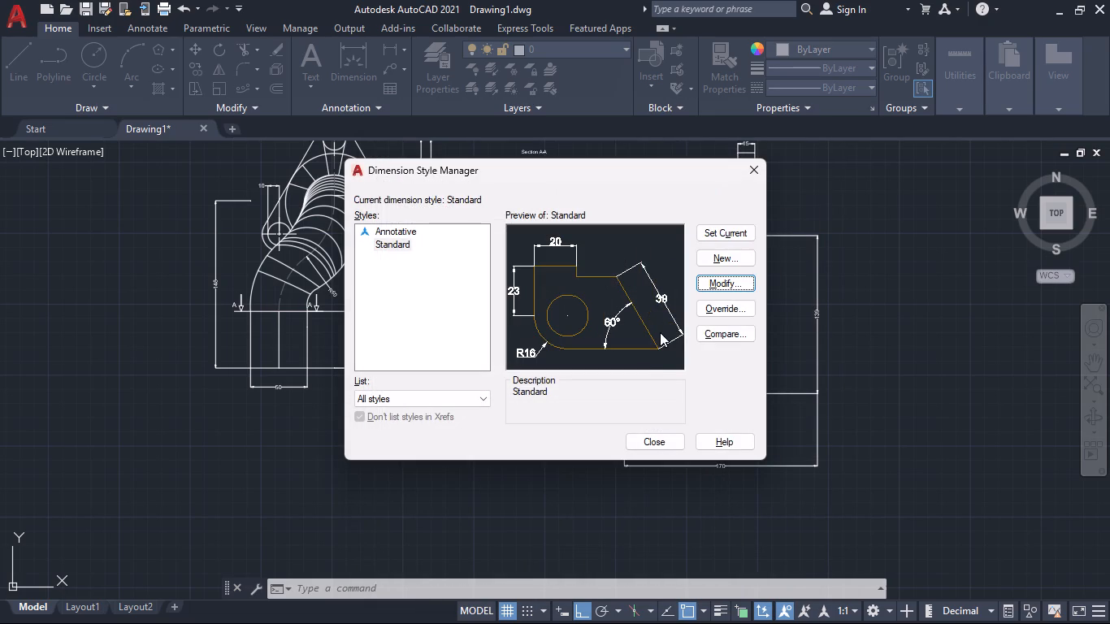
click(718, 231)
click(631, 445)
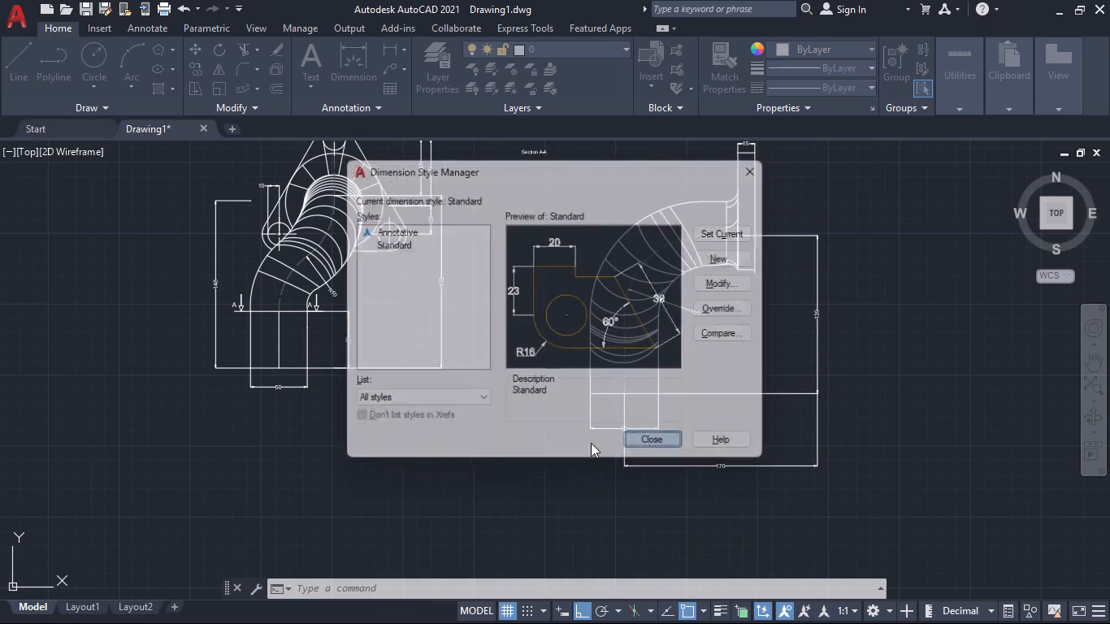
Open the properties of the 60 dimension below the side view's pipe and examine its extension line, text and fit settings.
middle_drag(552, 449, 501, 427)
scroll(608, 435, up, 1)
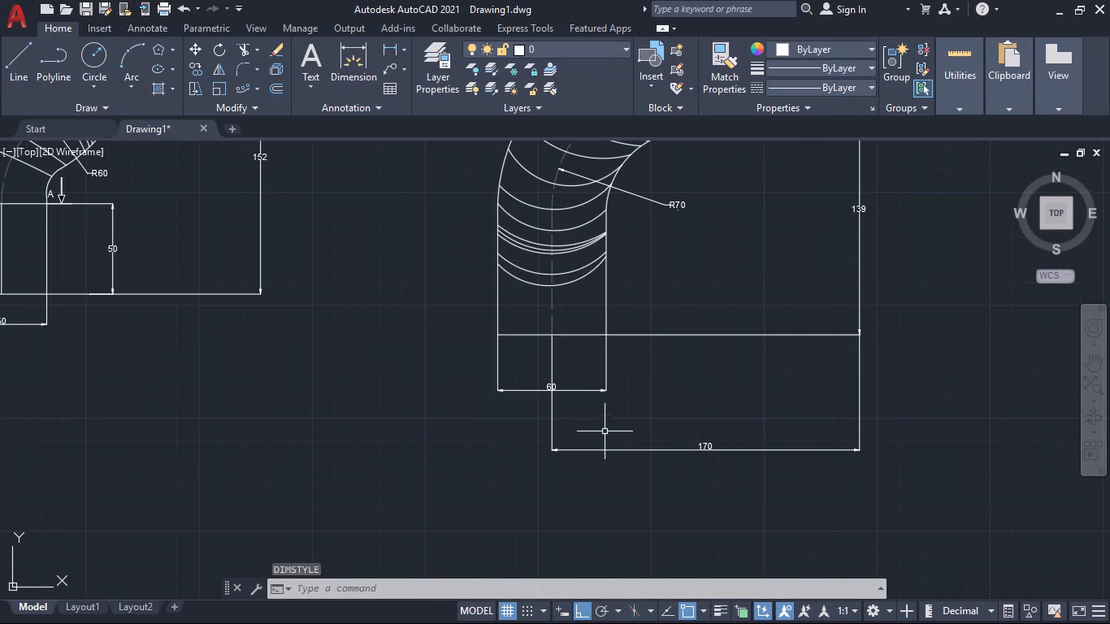
middle_drag(581, 422, 625, 448)
scroll(584, 420, up, 3)
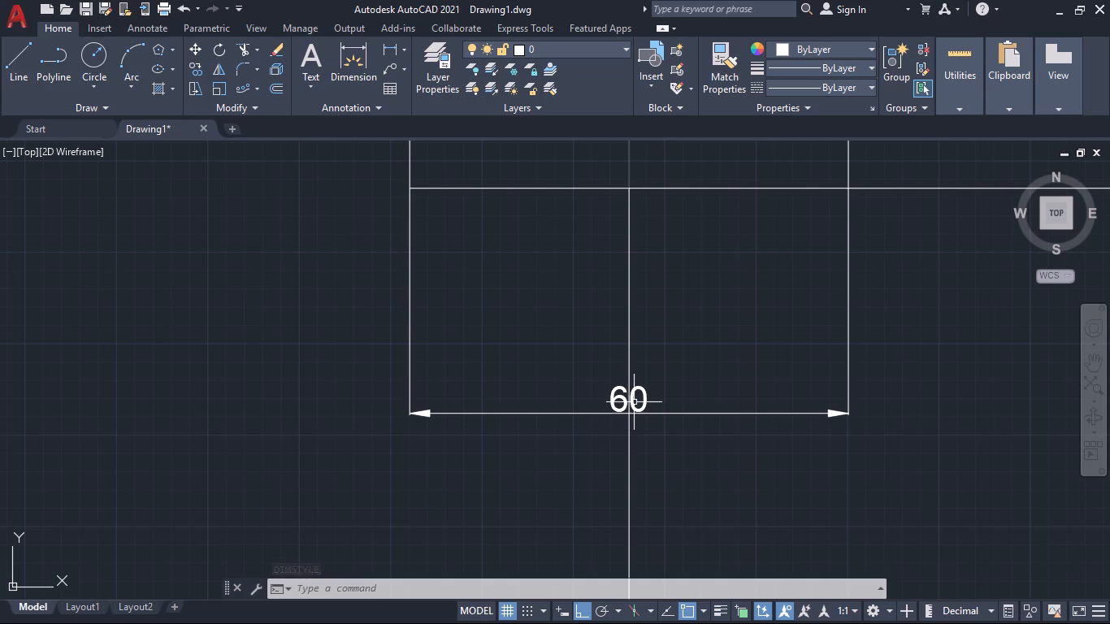
click(634, 402)
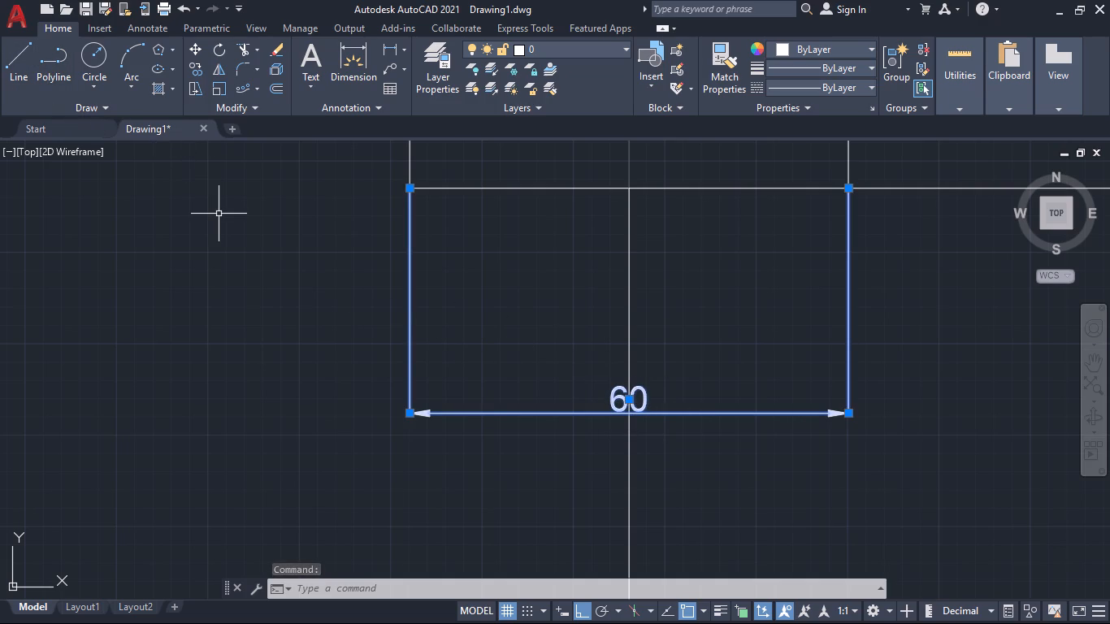
key(ctrl+1)
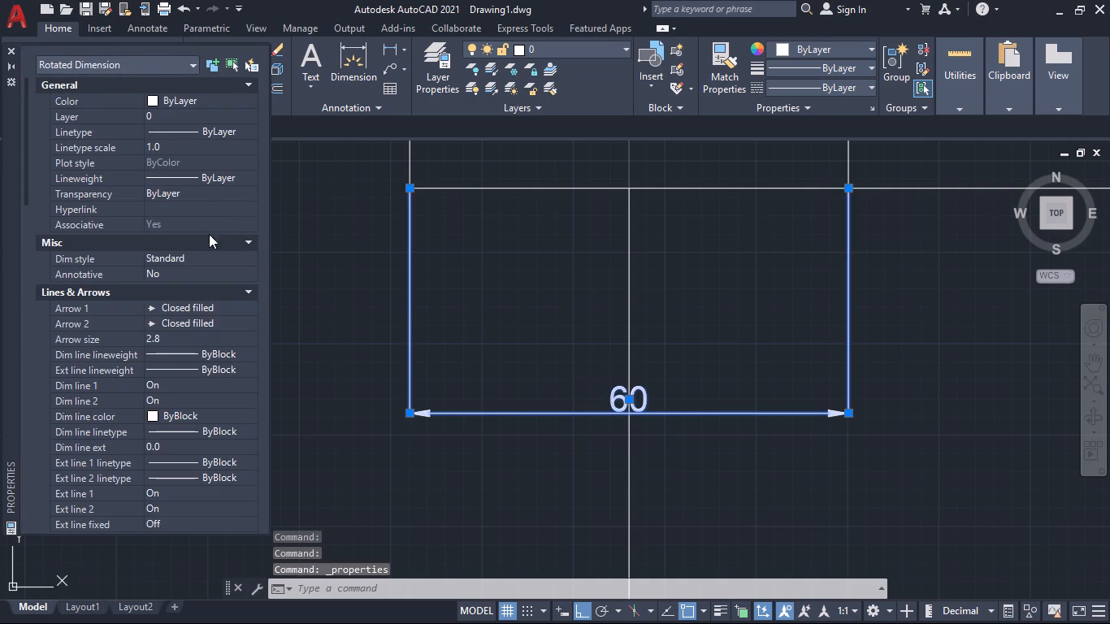
scroll(178, 324, down, 1)
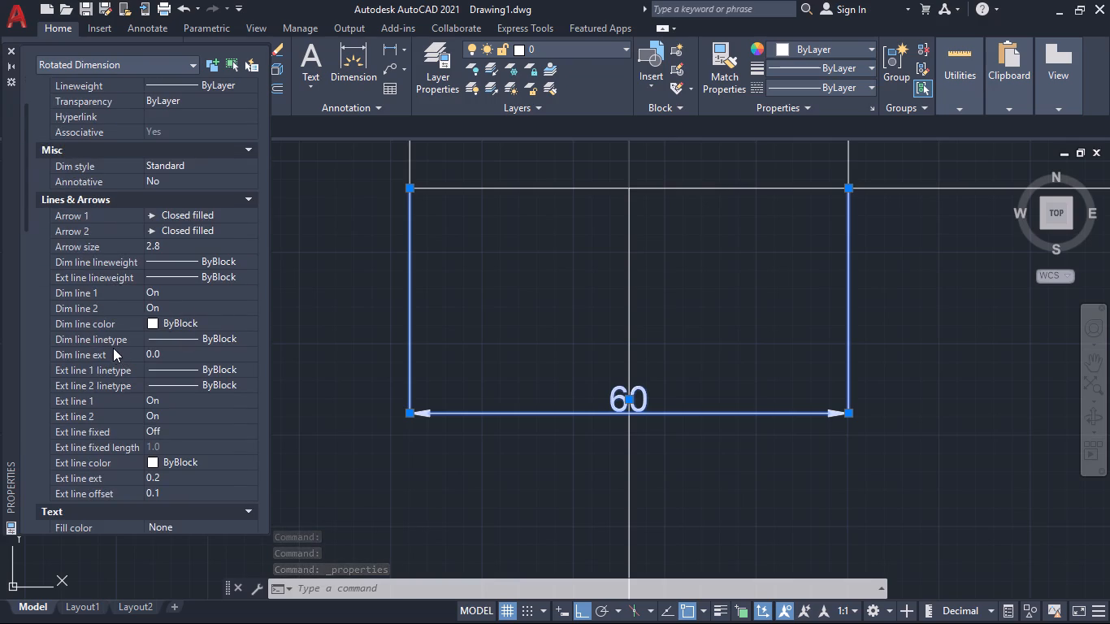
scroll(112, 338, down, 1)
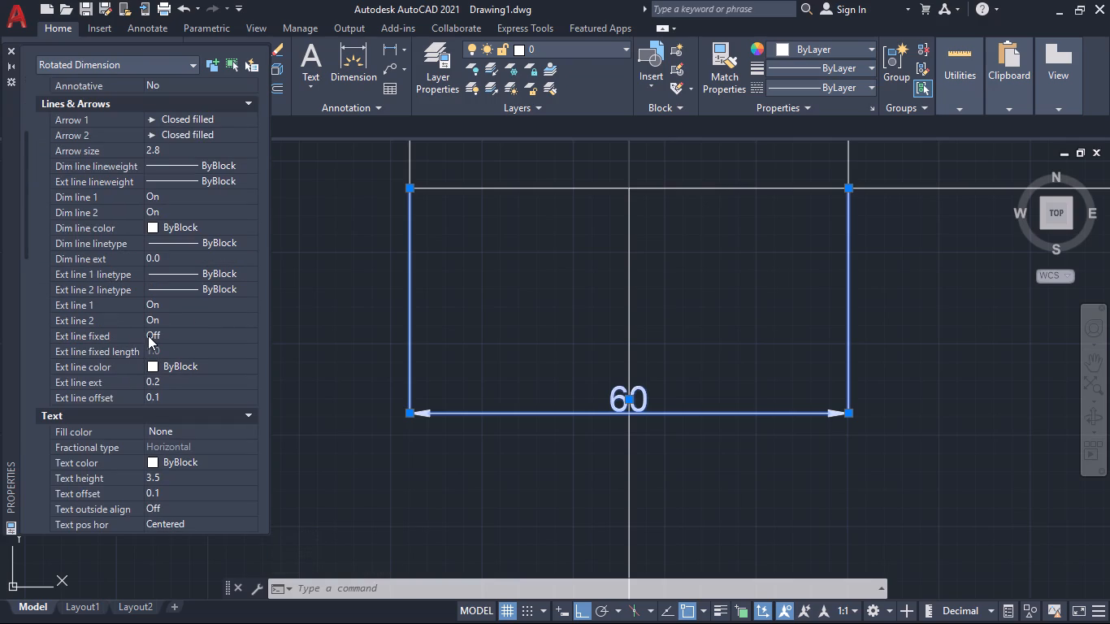
click(197, 339)
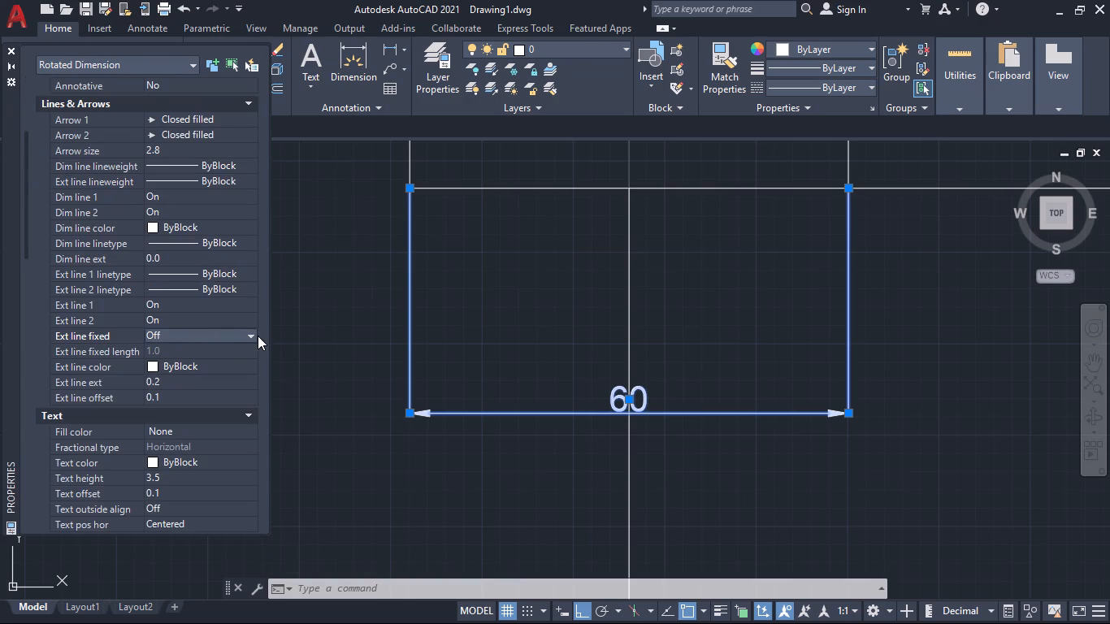
click(254, 335)
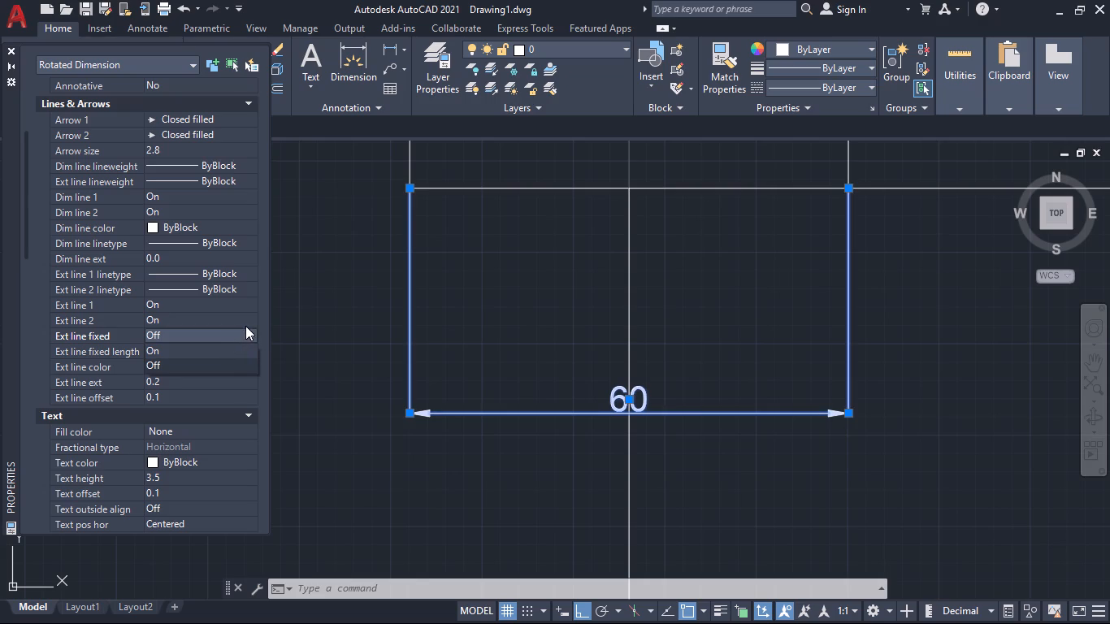
click(250, 337)
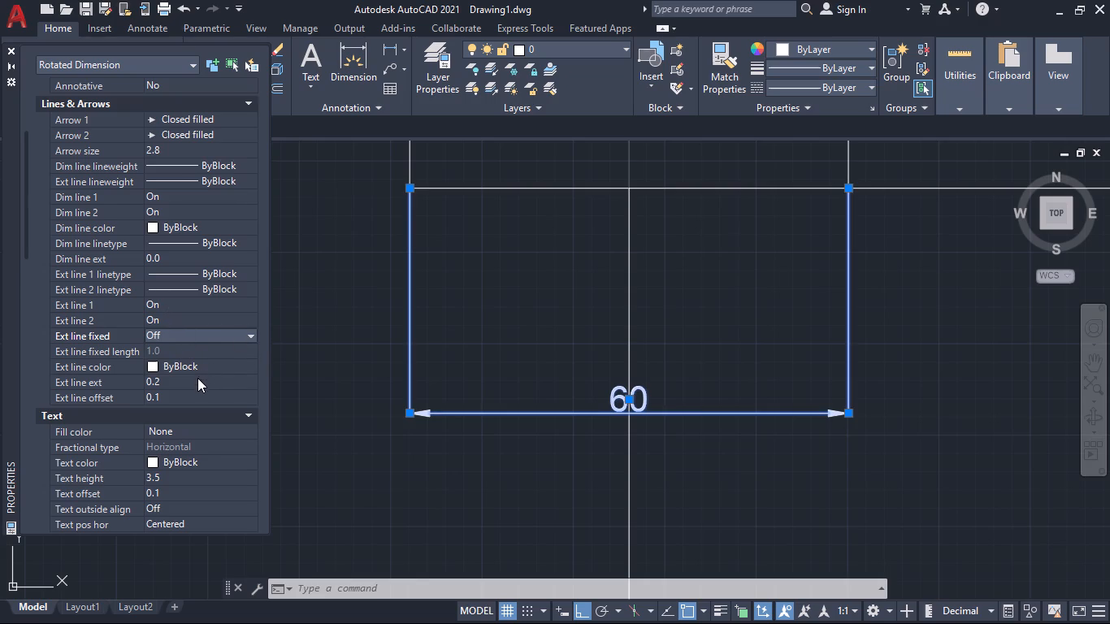
scroll(196, 381, down, 2)
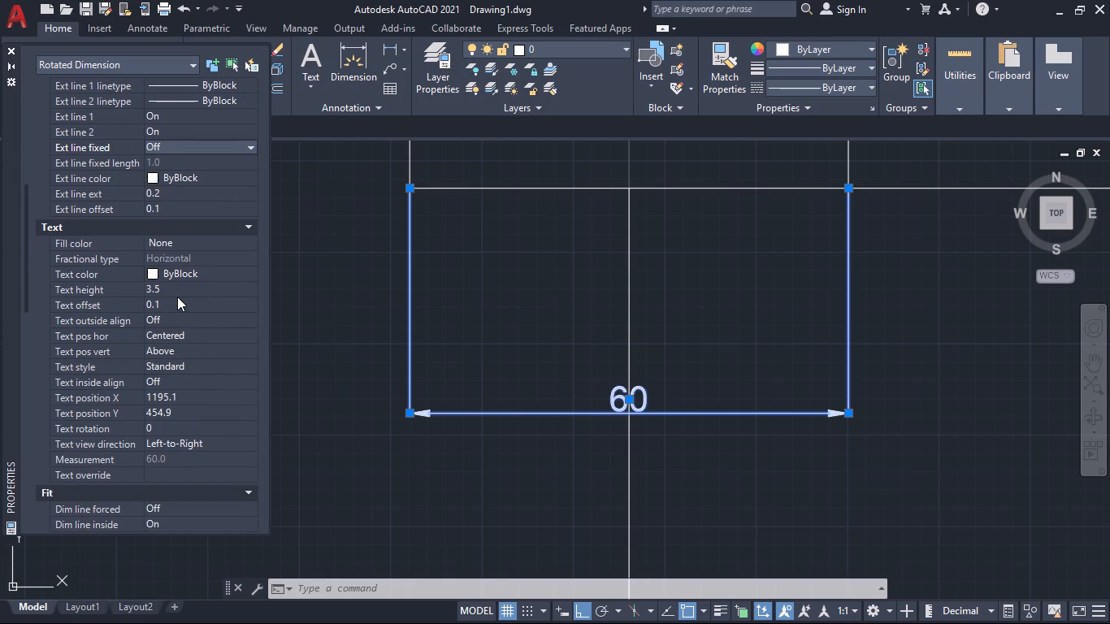
scroll(188, 339, down, 2)
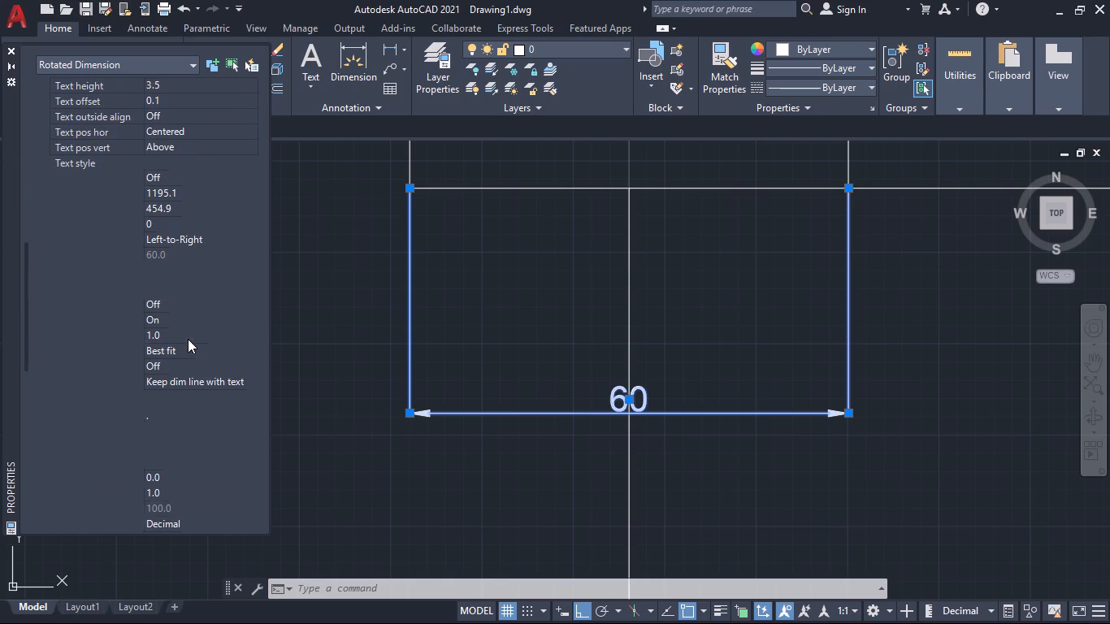
middle_drag(188, 339, 188, 379)
scroll(177, 355, up, 1)
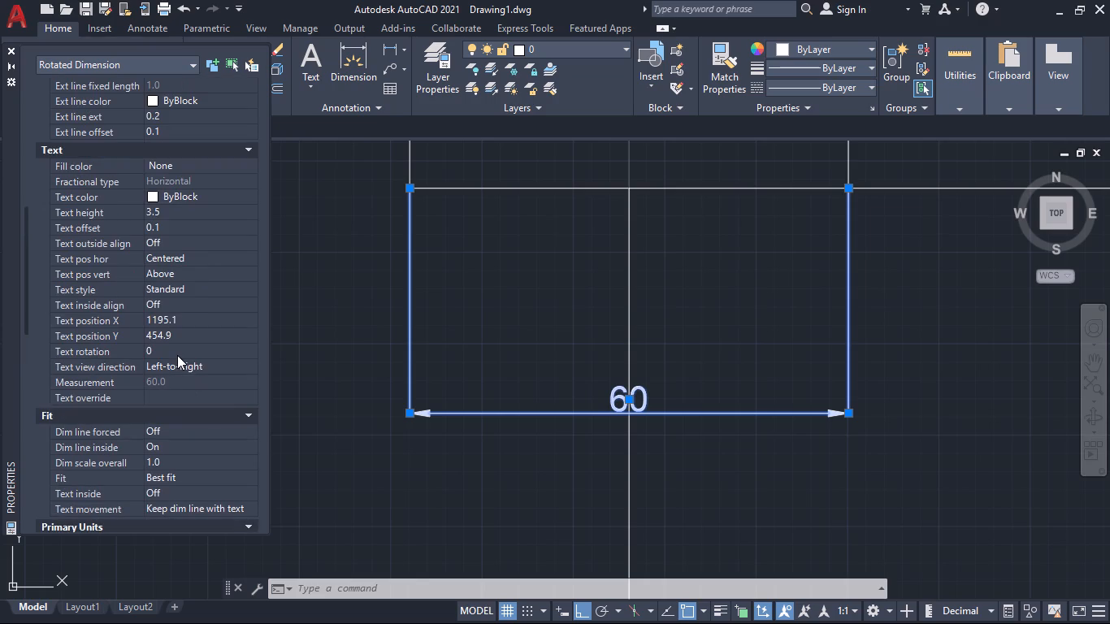
scroll(182, 381, down, 1)
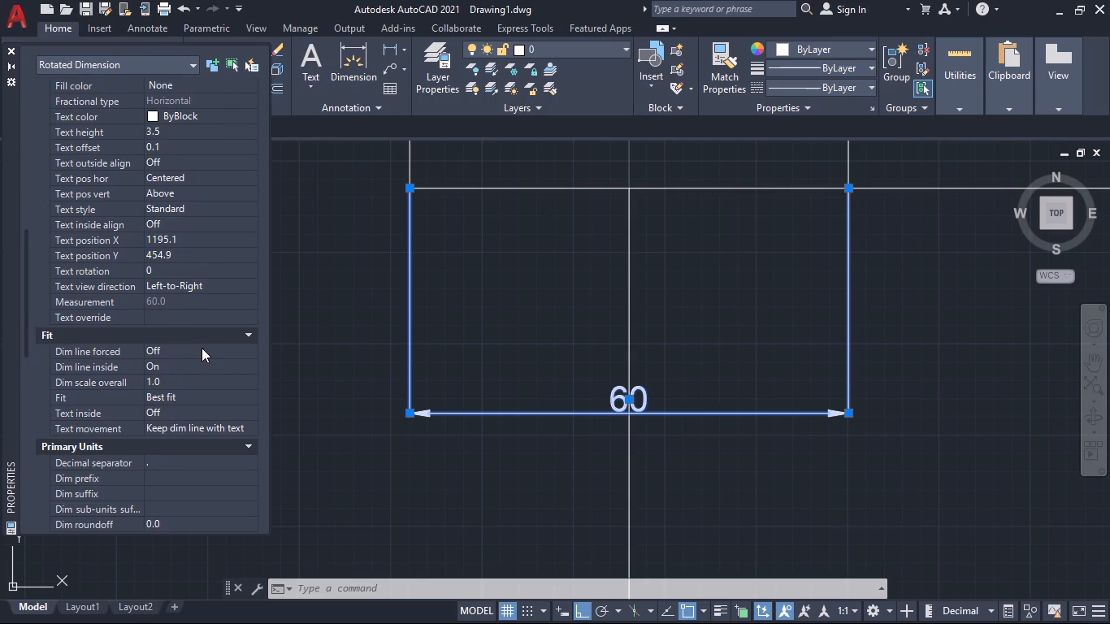
Set Dim line forced to On for the side view's 60 dimension.
click(202, 348)
click(250, 352)
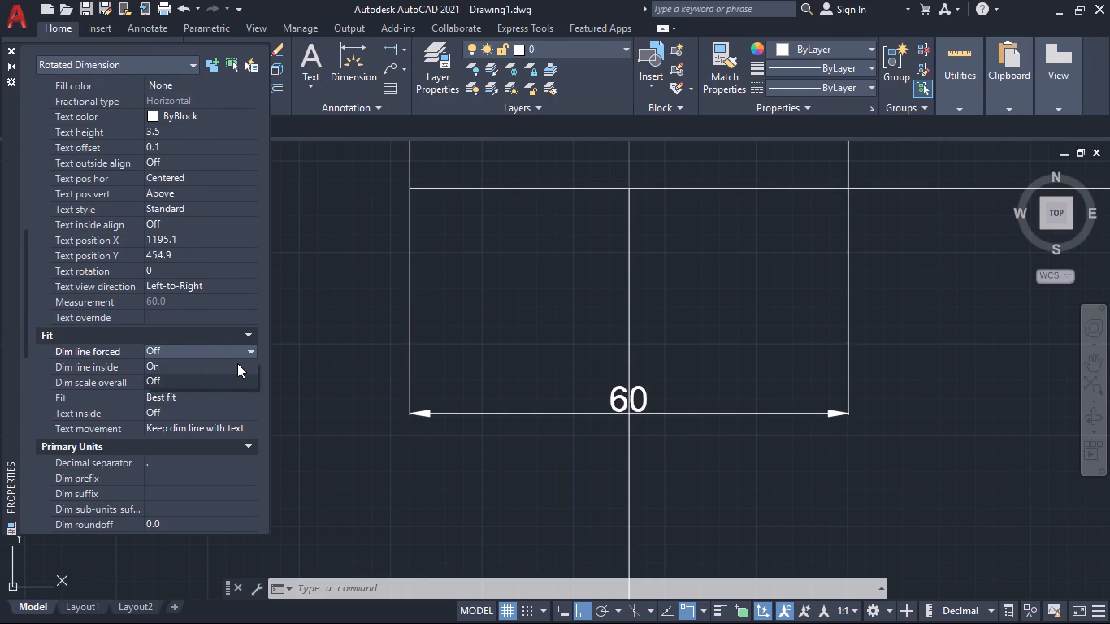
click(237, 362)
scroll(354, 401, down, 2)
scroll(336, 411, up, 2)
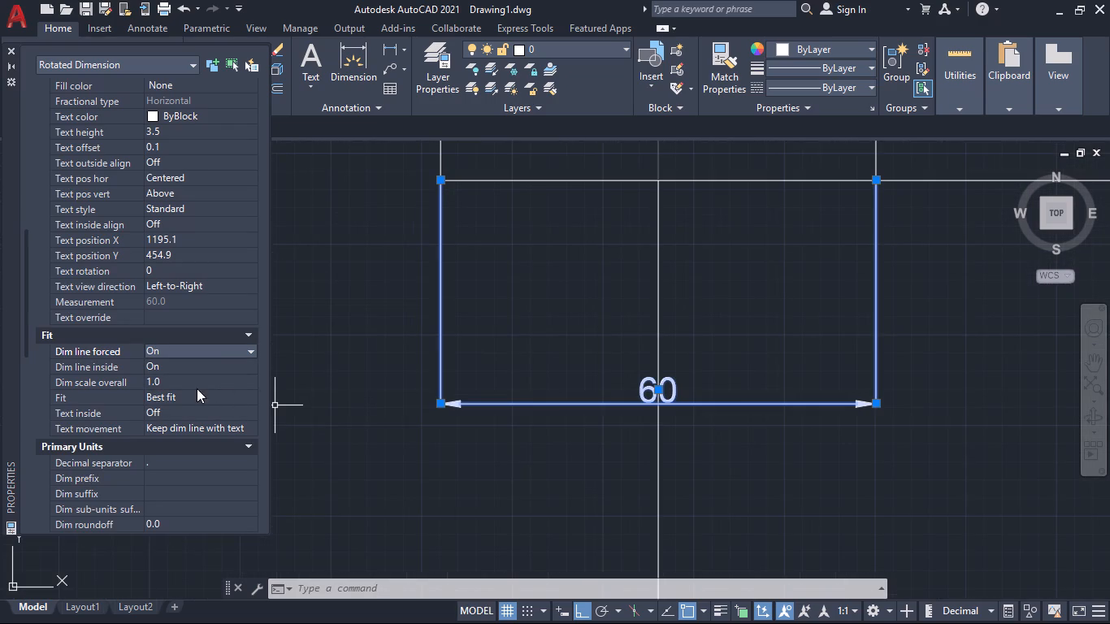
Examine the 60 dimension's text movement options and its primary units, alternate units and text settings.
scroll(176, 422, down, 1)
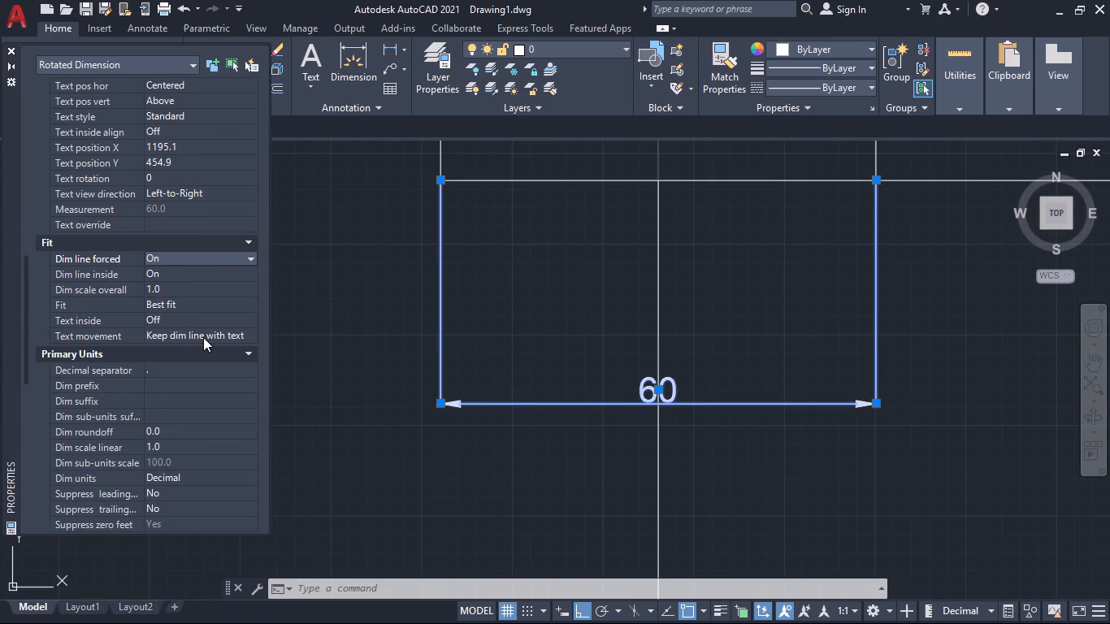
click(203, 337)
click(248, 337)
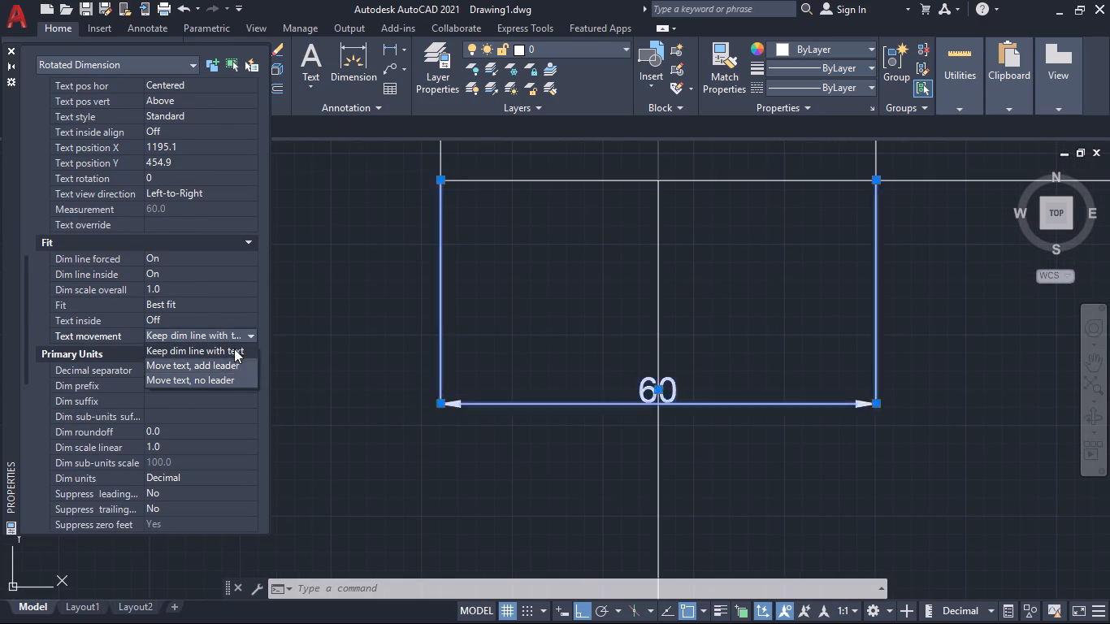
click(245, 333)
scroll(172, 415, down, 1)
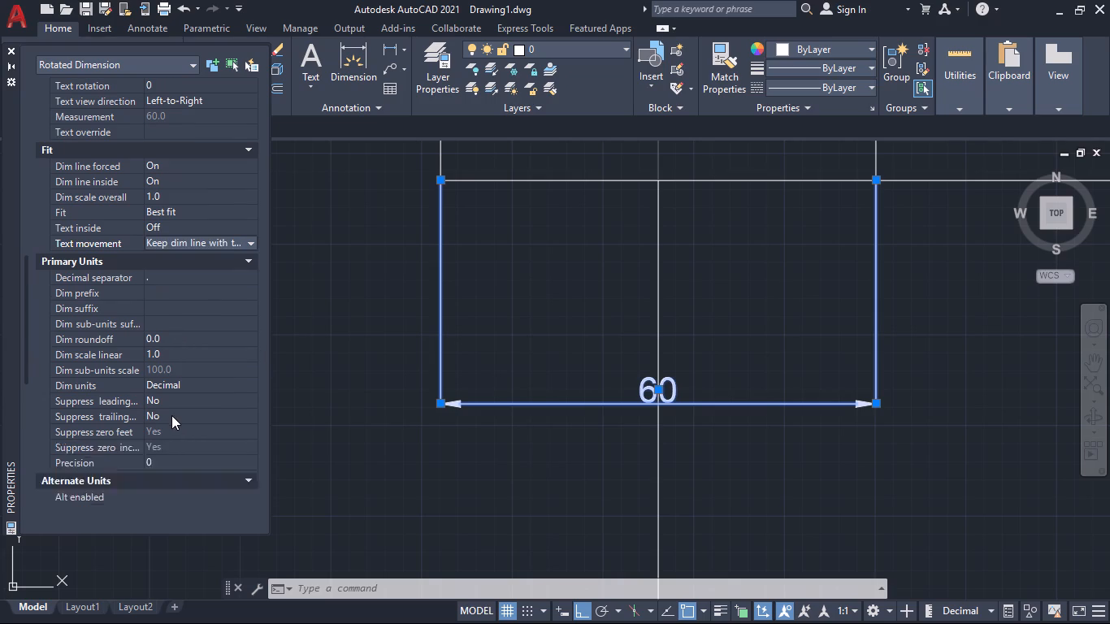
scroll(171, 415, down, 1)
scroll(178, 349, down, 1)
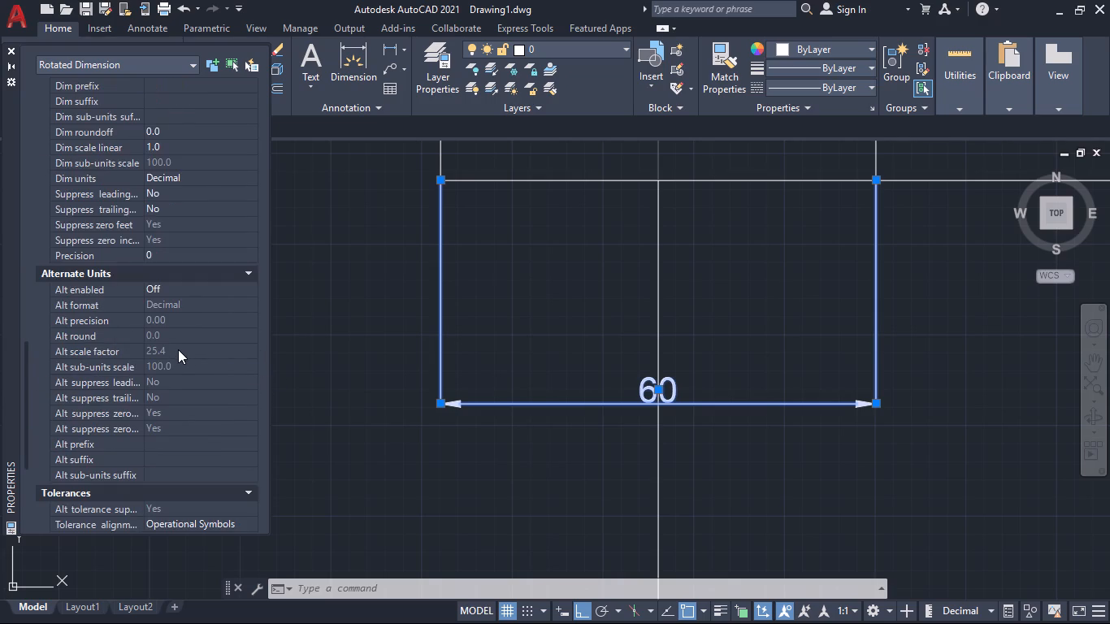
scroll(178, 349, up, 3)
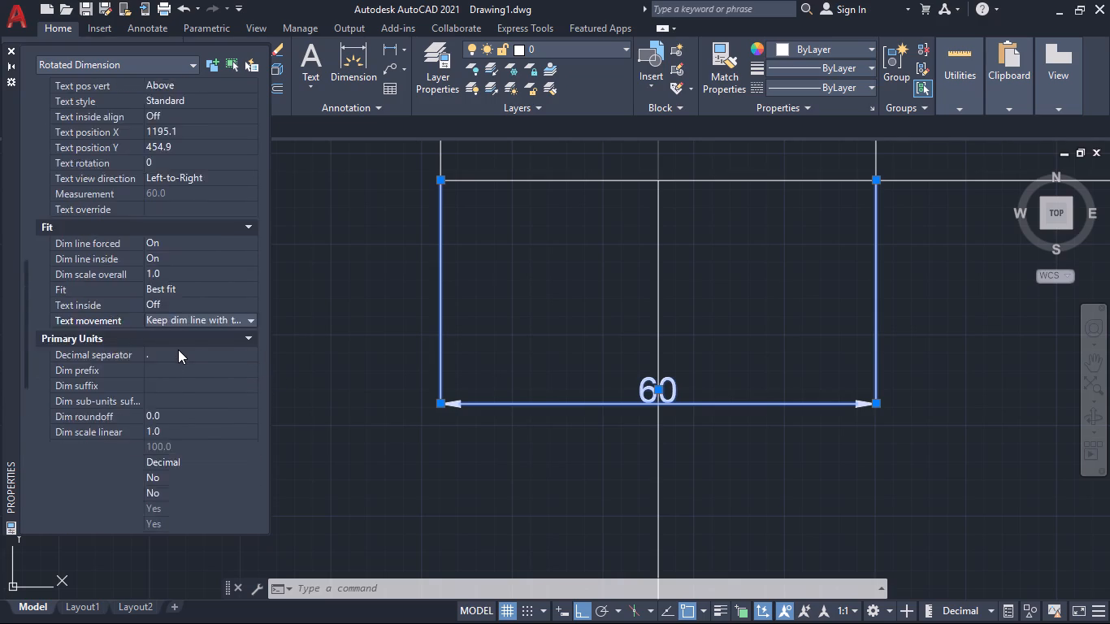
scroll(178, 349, up, 1)
click(207, 412)
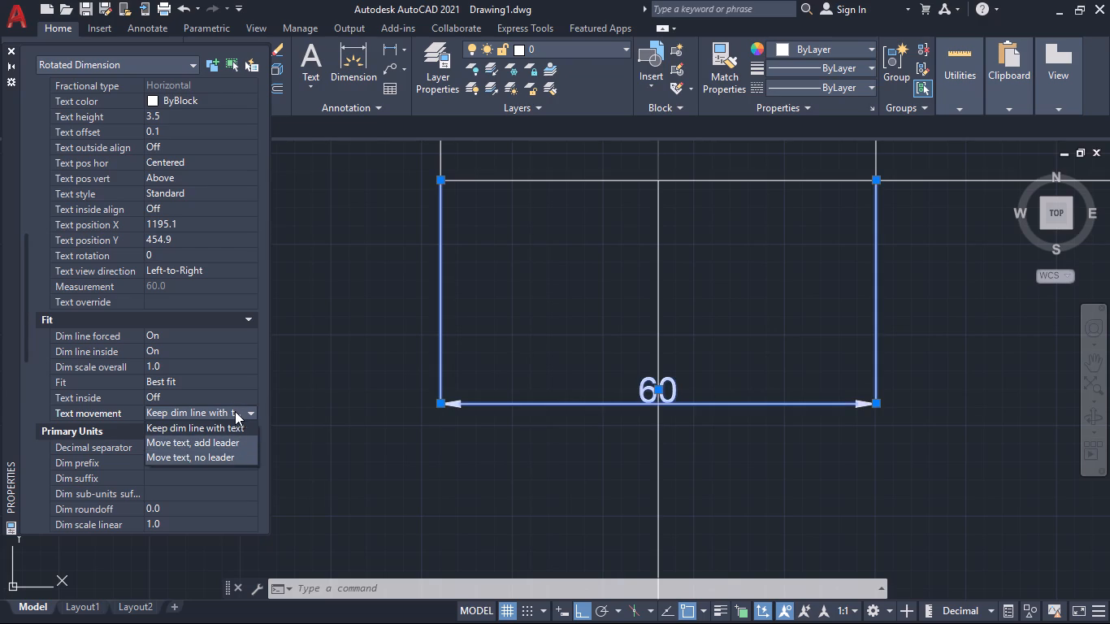
click(251, 411)
middle_drag(218, 353, 216, 416)
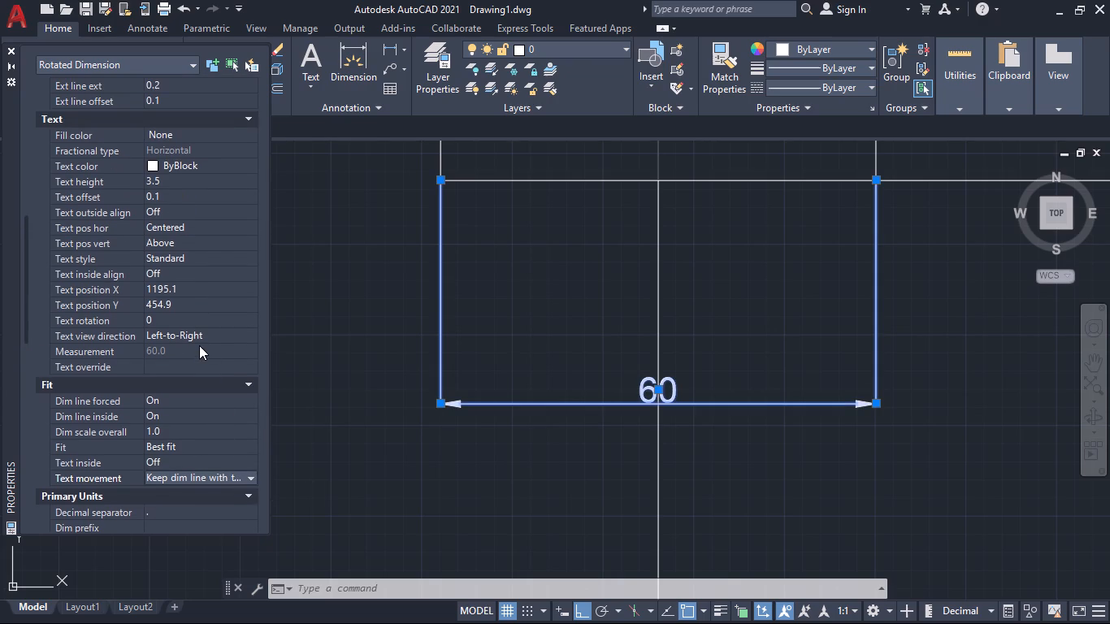
middle_drag(187, 327, 183, 395)
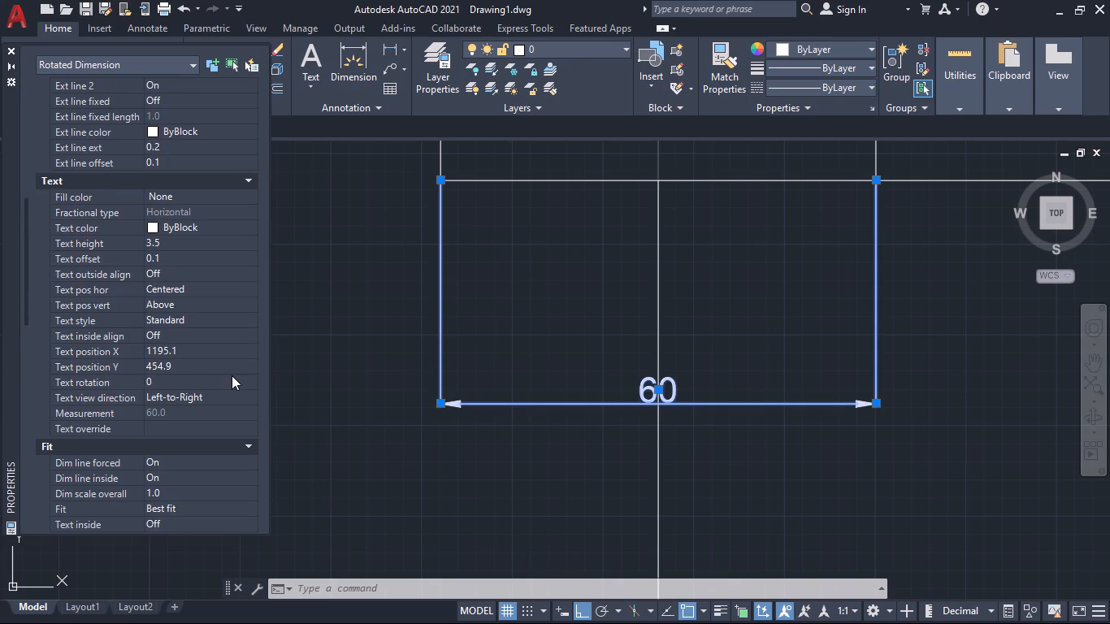
Set the side view's 60 dimension text to the horizontal position Second extension line and deselect the dimension.
click(195, 284)
click(251, 287)
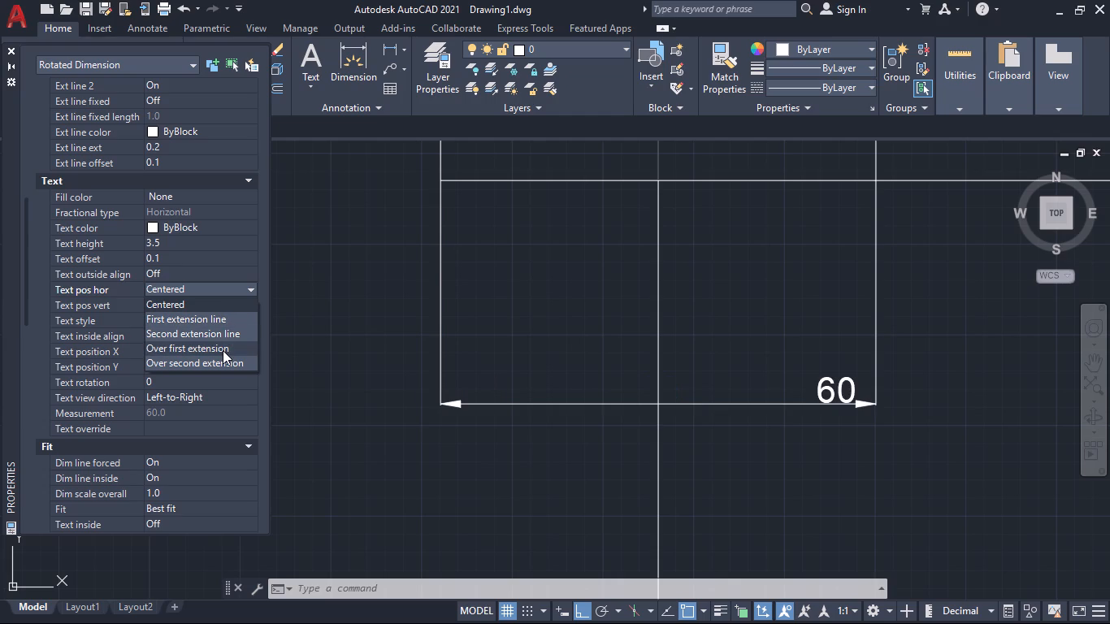
click(224, 336)
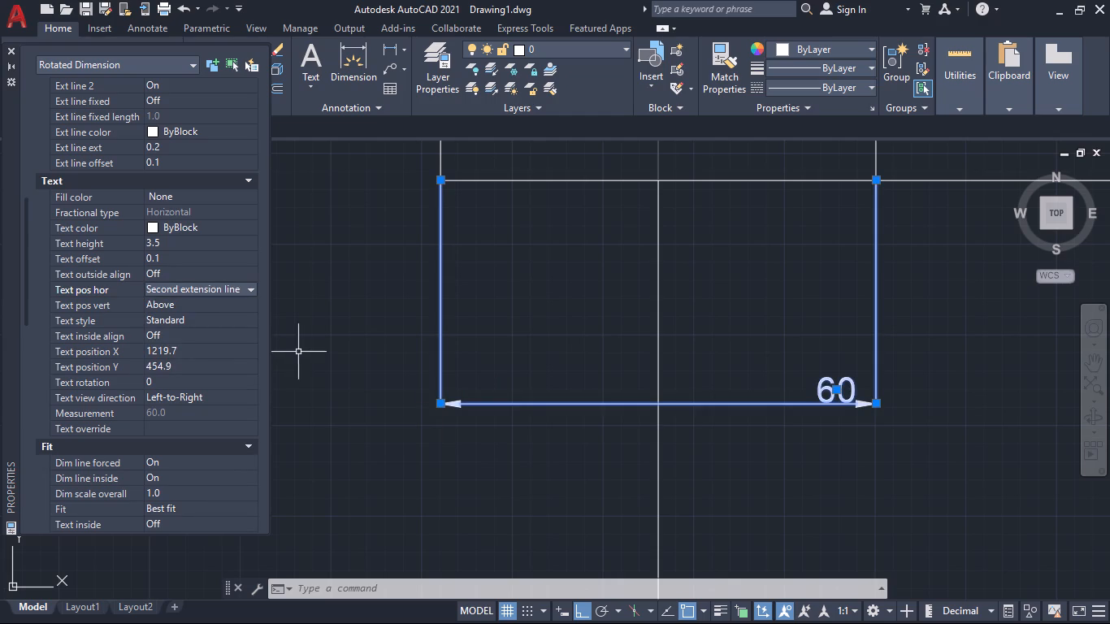
click(8, 50)
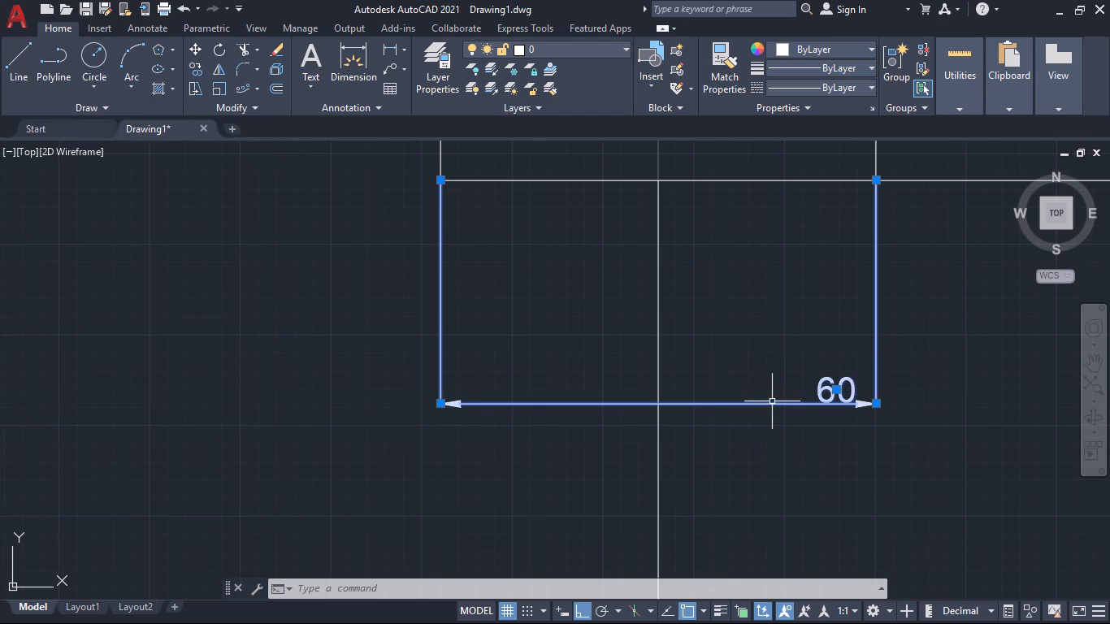
key(Escape)
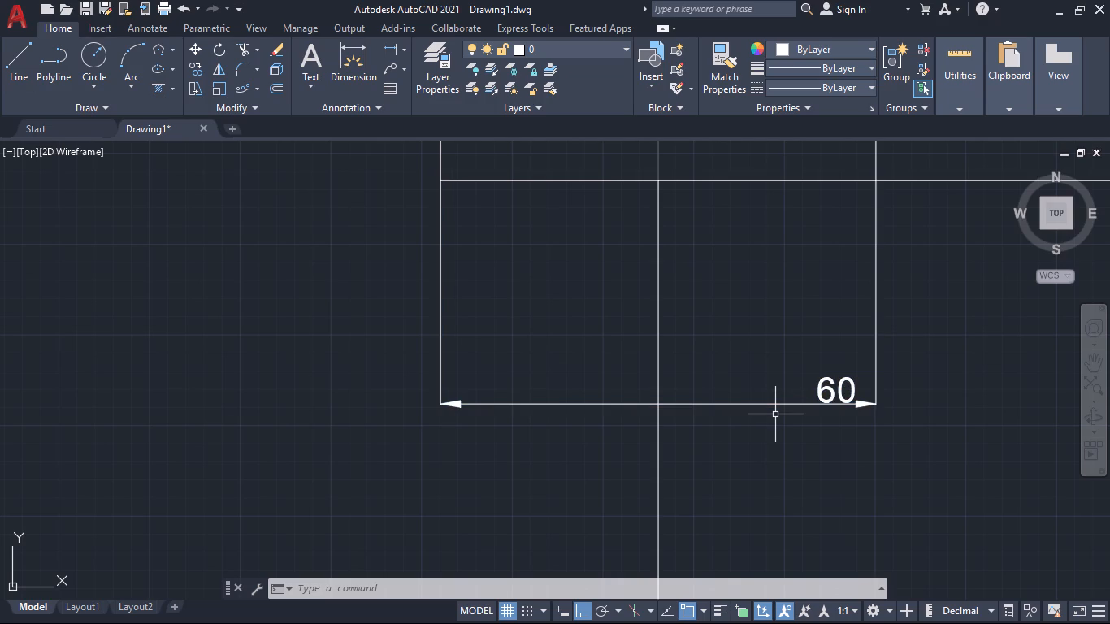
Insert a diameter symbol before the side view's 60 dimension text so it reads Ø60.
scroll(776, 414, down, 1)
middle_drag(791, 444, 688, 480)
scroll(704, 465, up, 1)
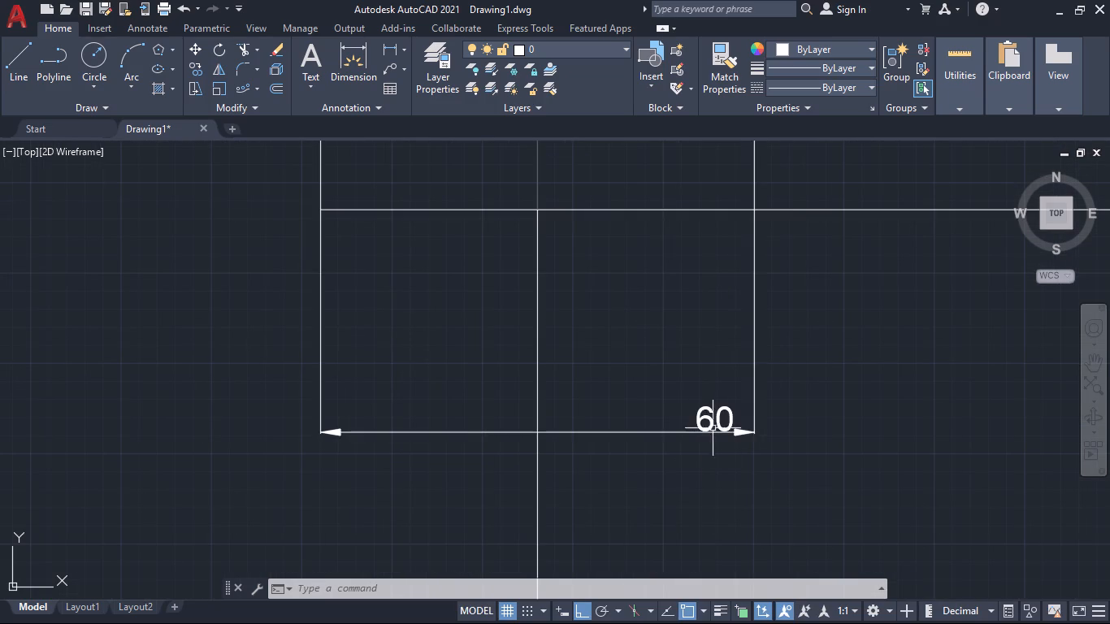
double_click(714, 418)
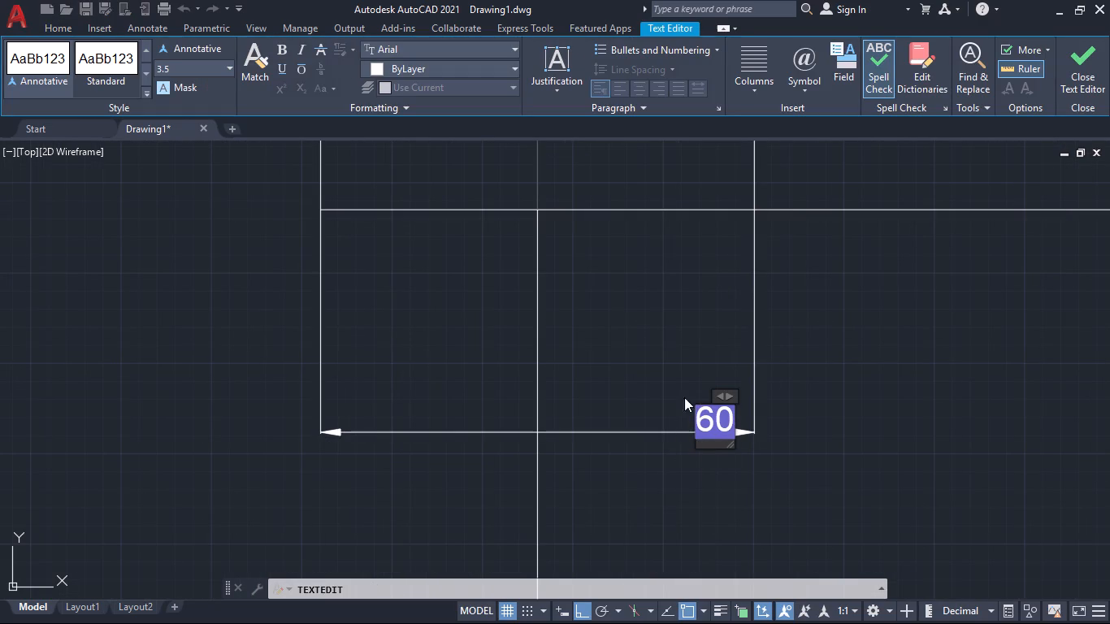
click(806, 92)
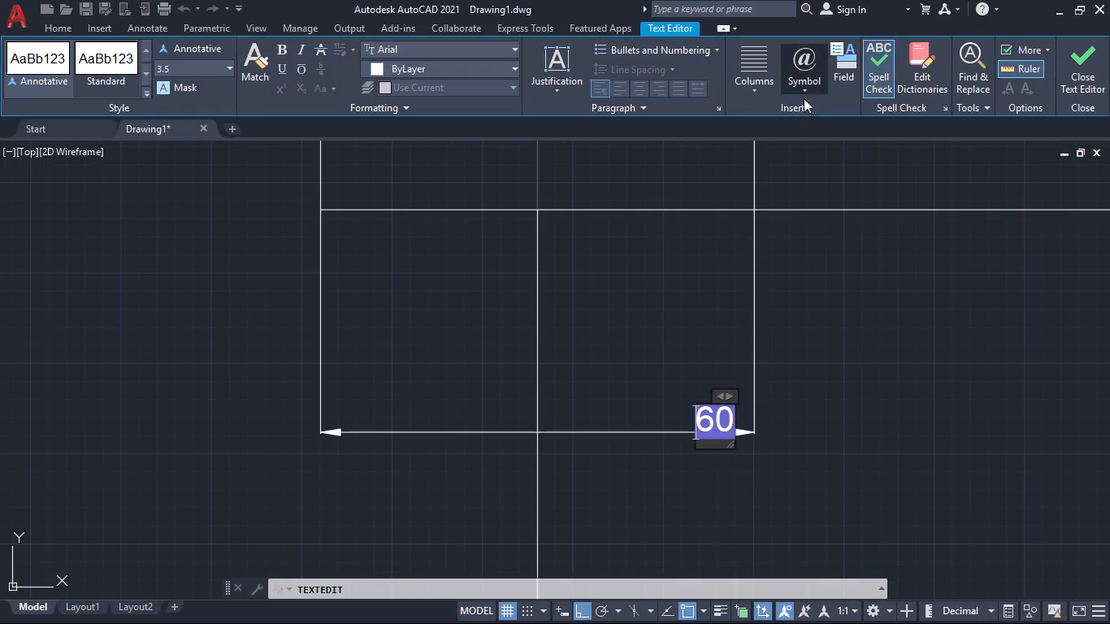
click(828, 145)
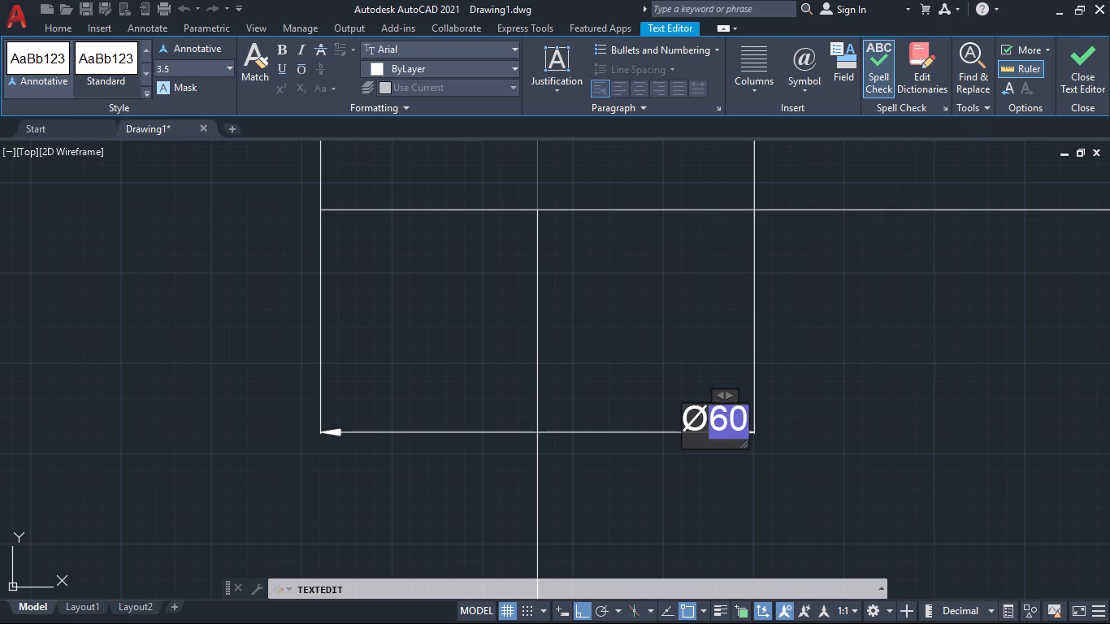
click(726, 425)
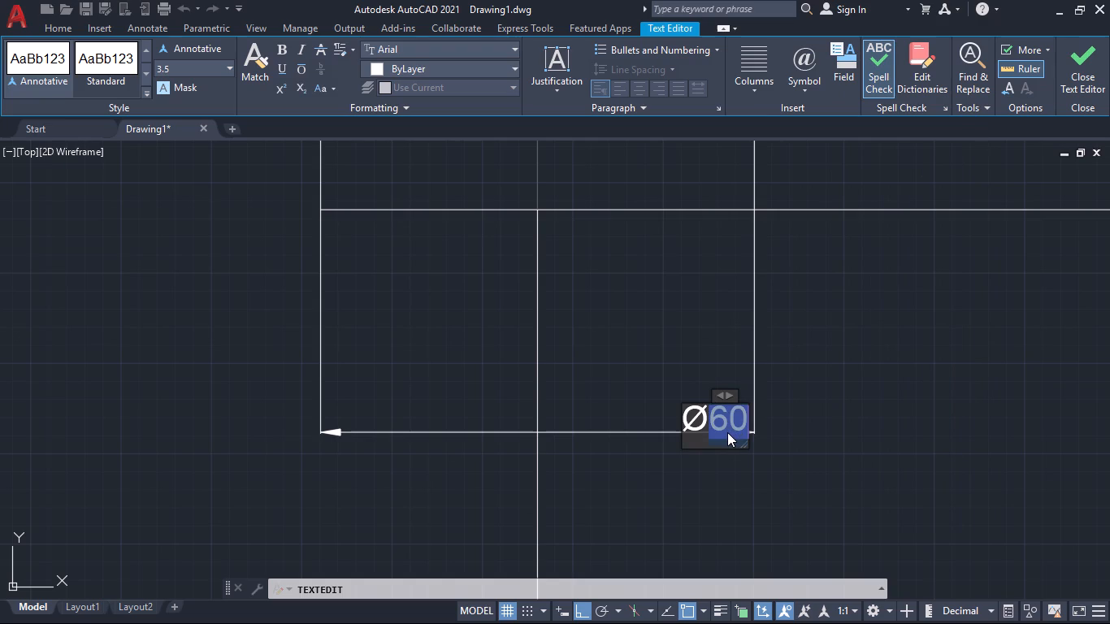
click(861, 416)
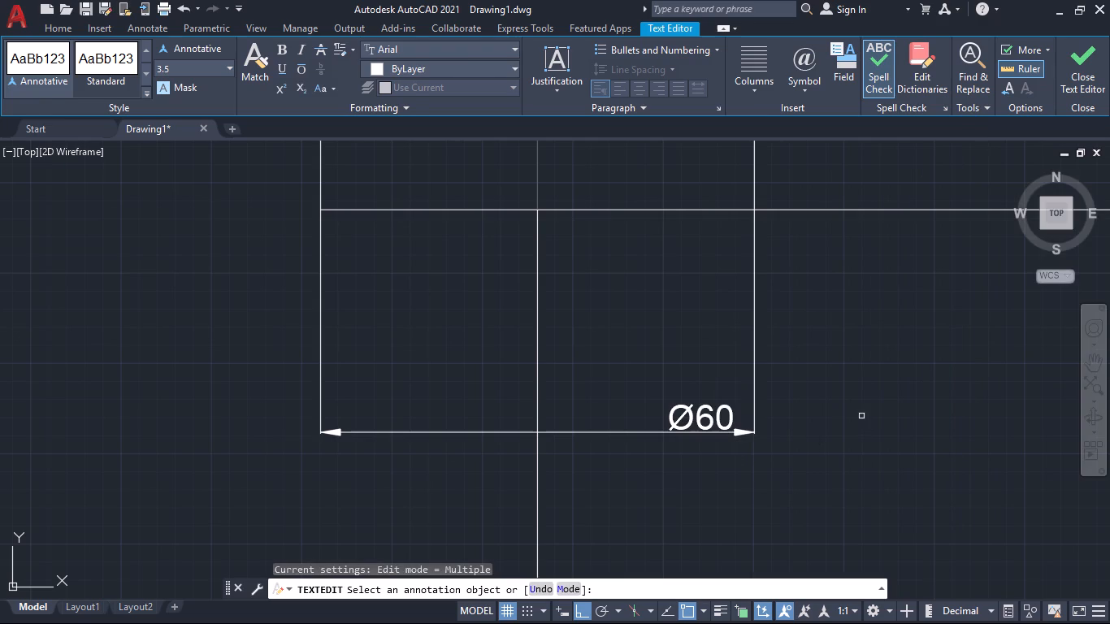
Add a 60 horizontal dimension from the lower end of the front view's pipe centreline, placed below the pipe's 50 width dimension.
scroll(838, 423, down, 1)
middle_drag(849, 467, 709, 444)
scroll(708, 444, down, 1)
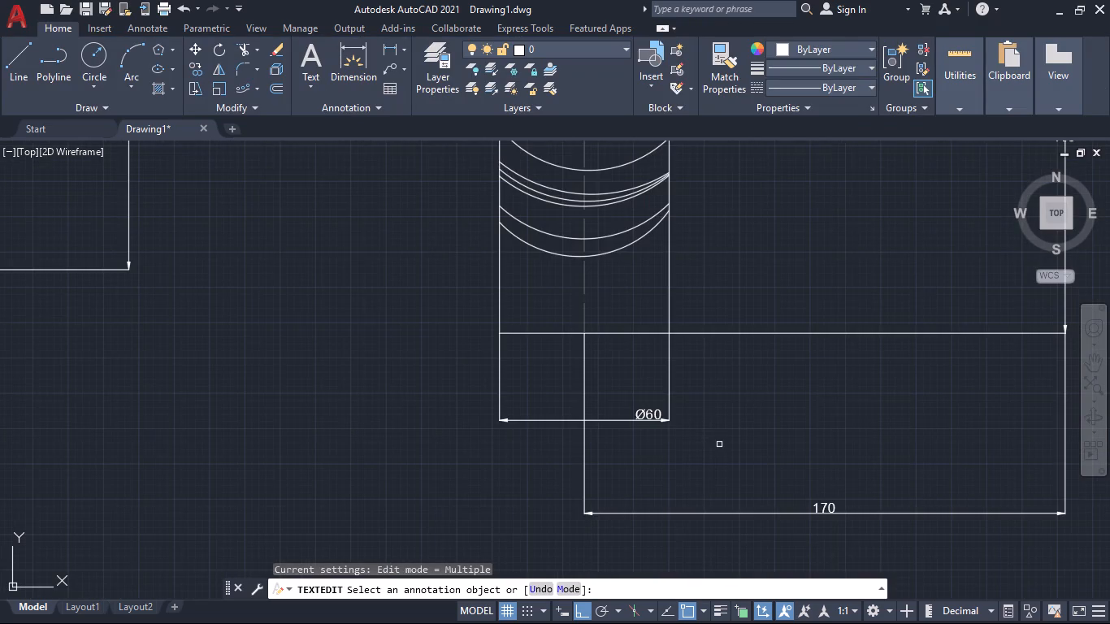
scroll(719, 444, down, 1)
middle_drag(720, 444, 640, 453)
middle_drag(619, 464, 633, 462)
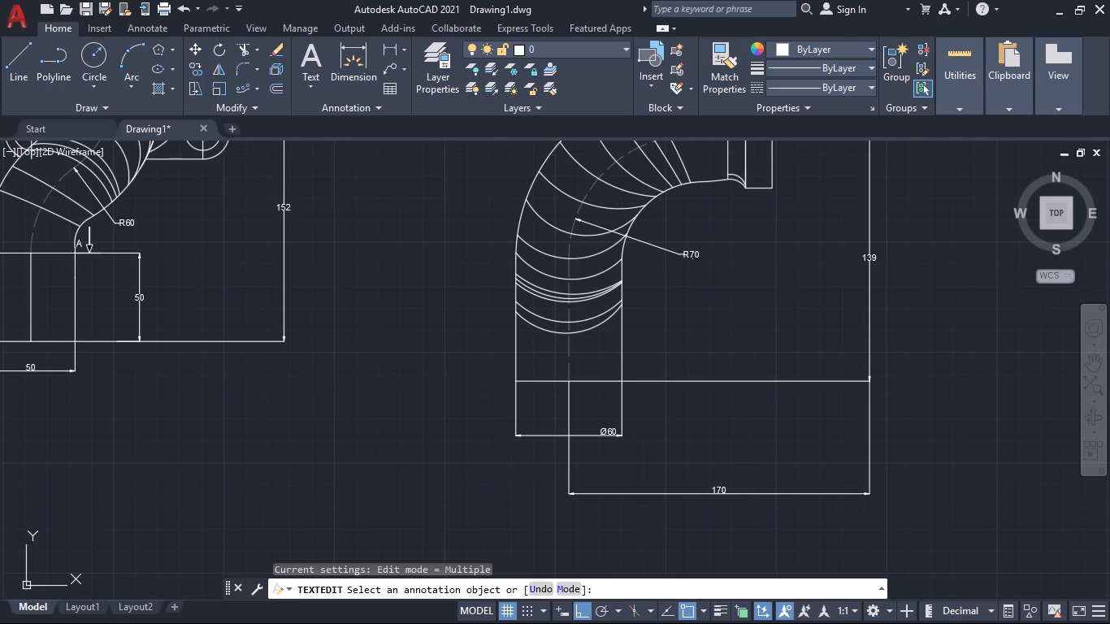
middle_drag(223, 428, 511, 462)
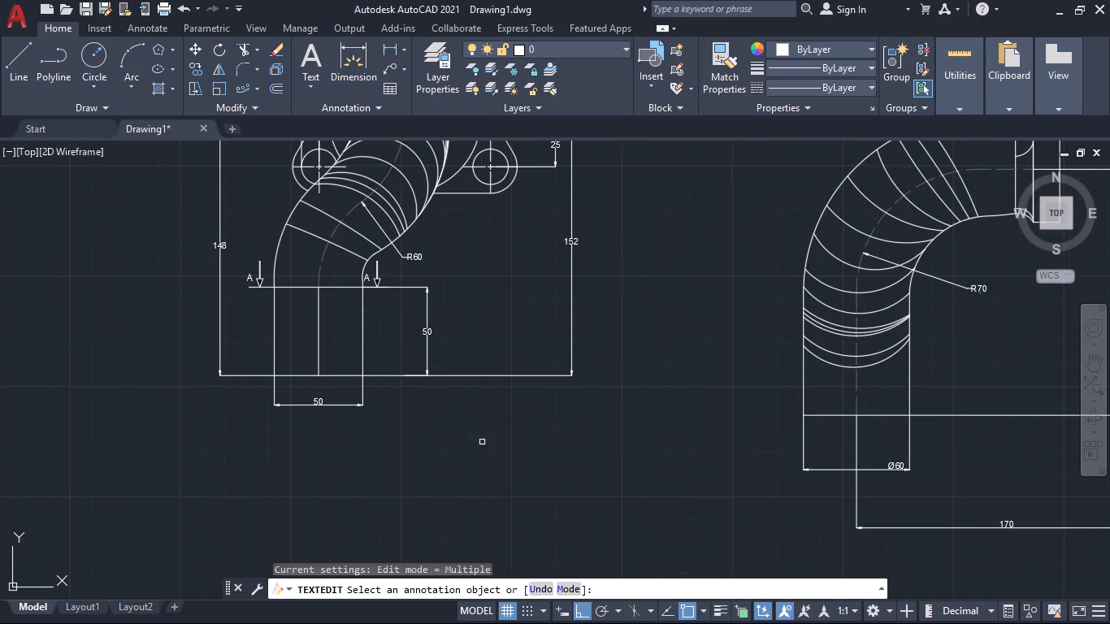
middle_drag(481, 441, 489, 456)
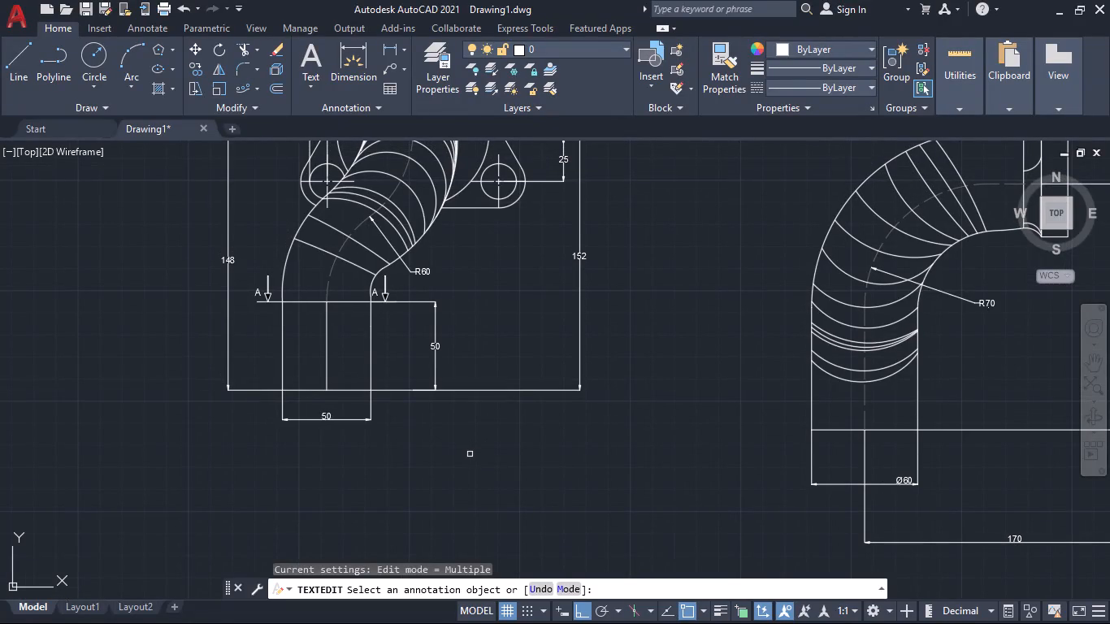
middle_drag(470, 455, 466, 434)
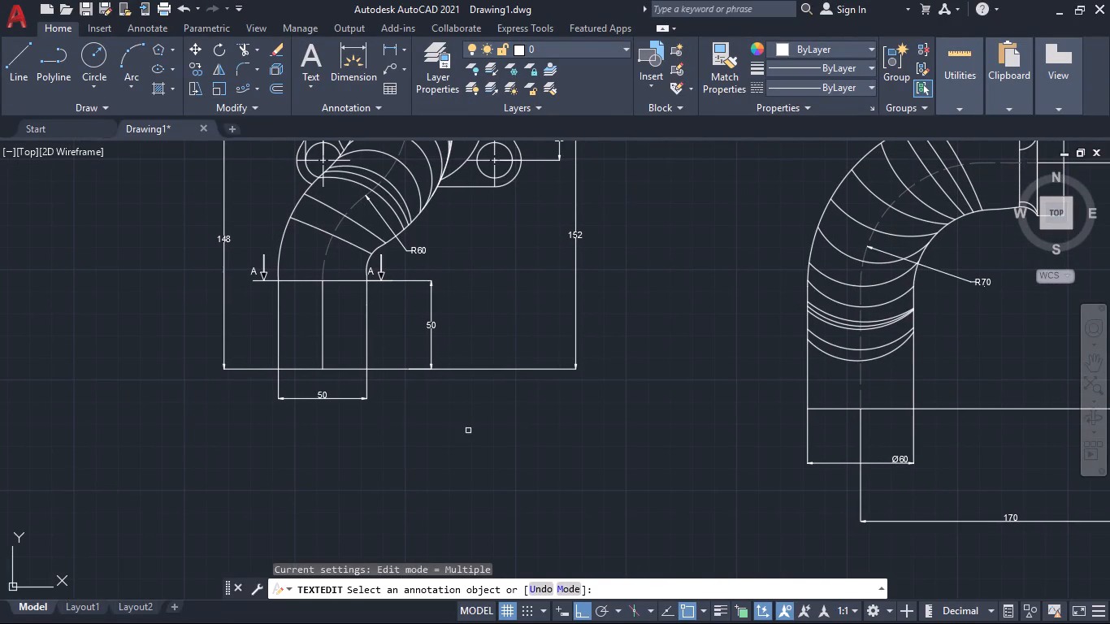
click(358, 58)
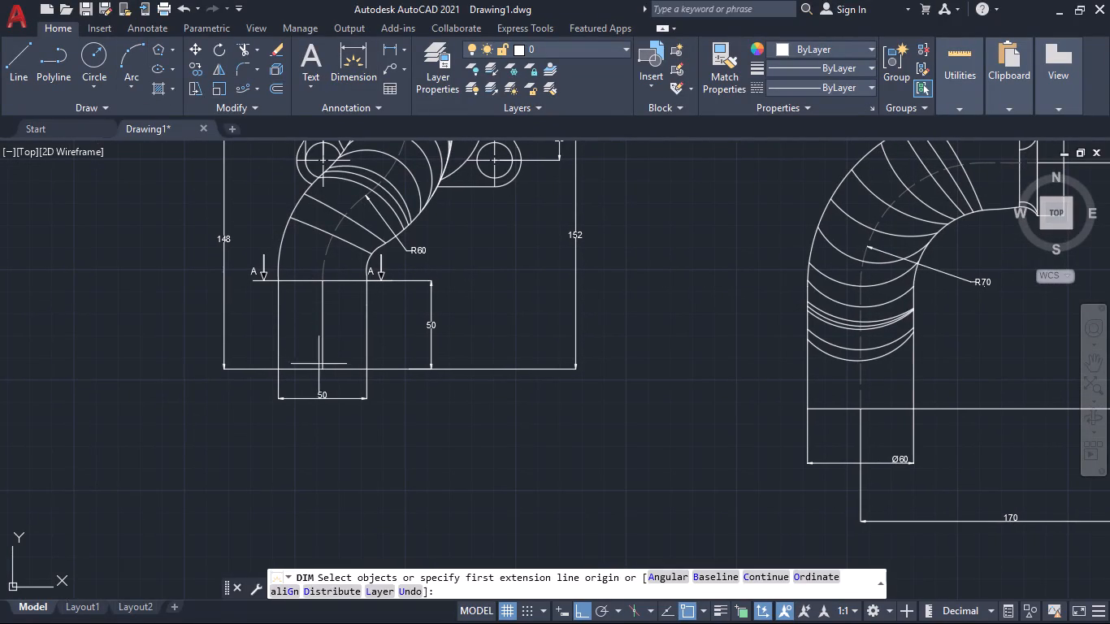
click(325, 372)
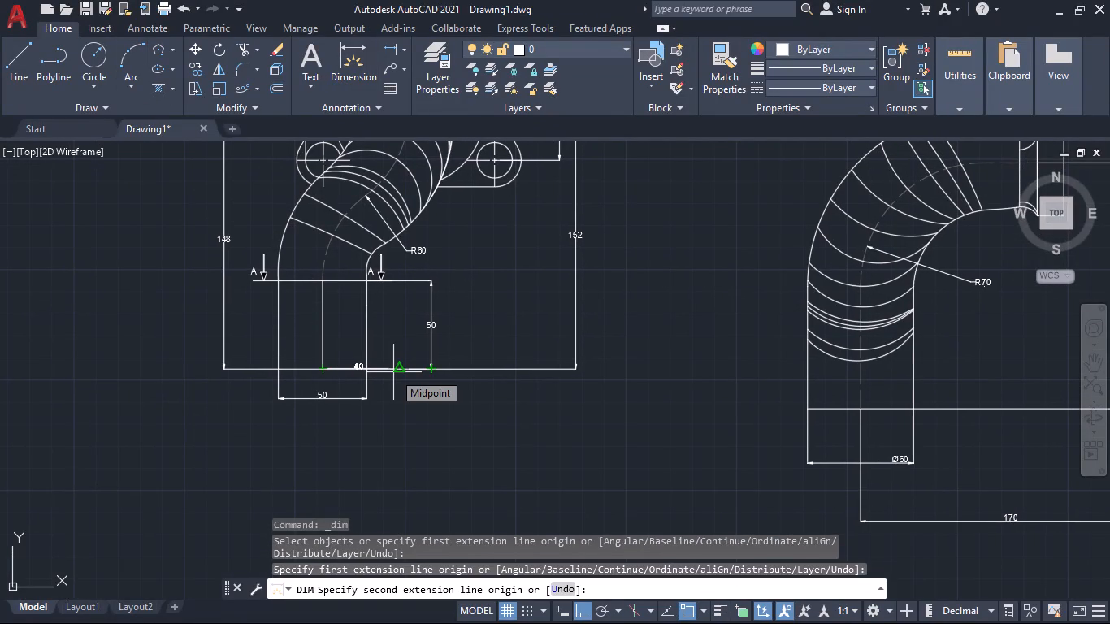
text(60)
key(Return)
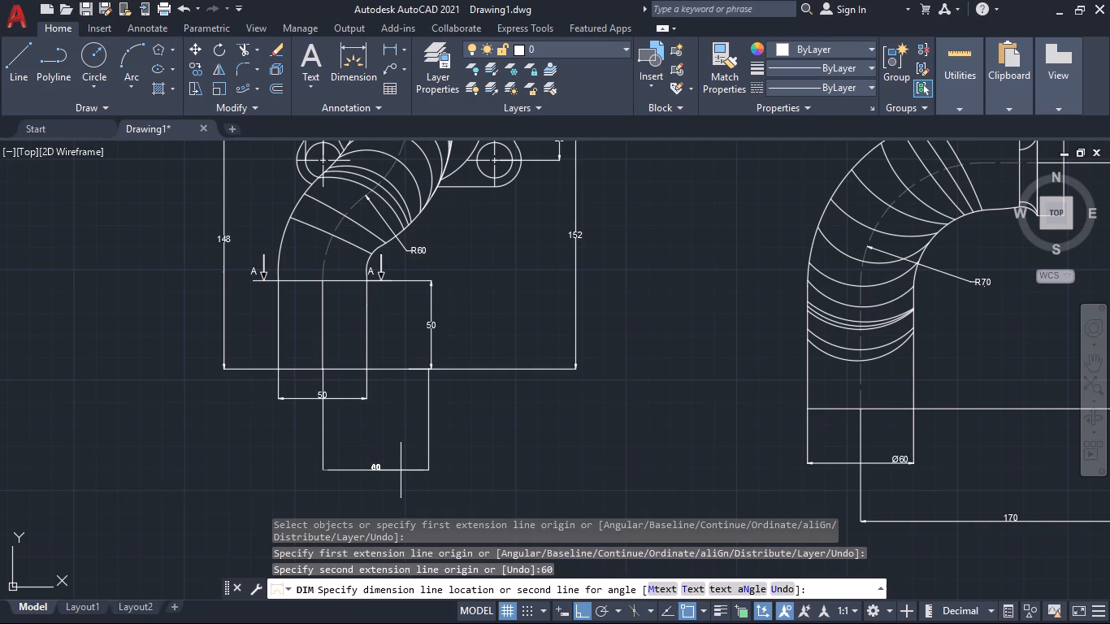
scroll(396, 463, up, 1)
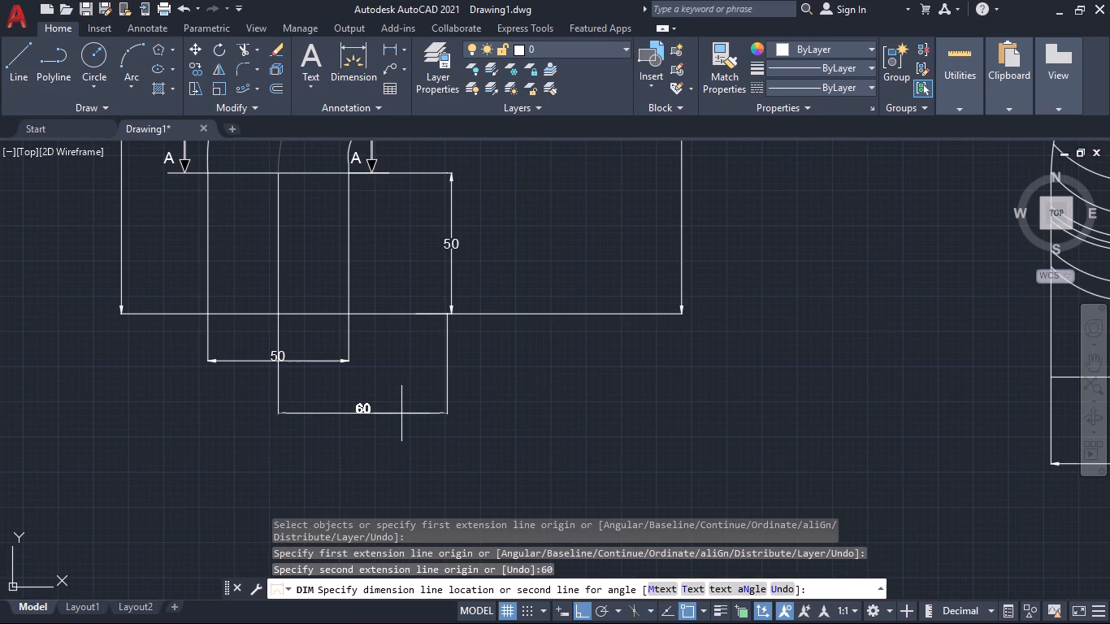
click(401, 405)
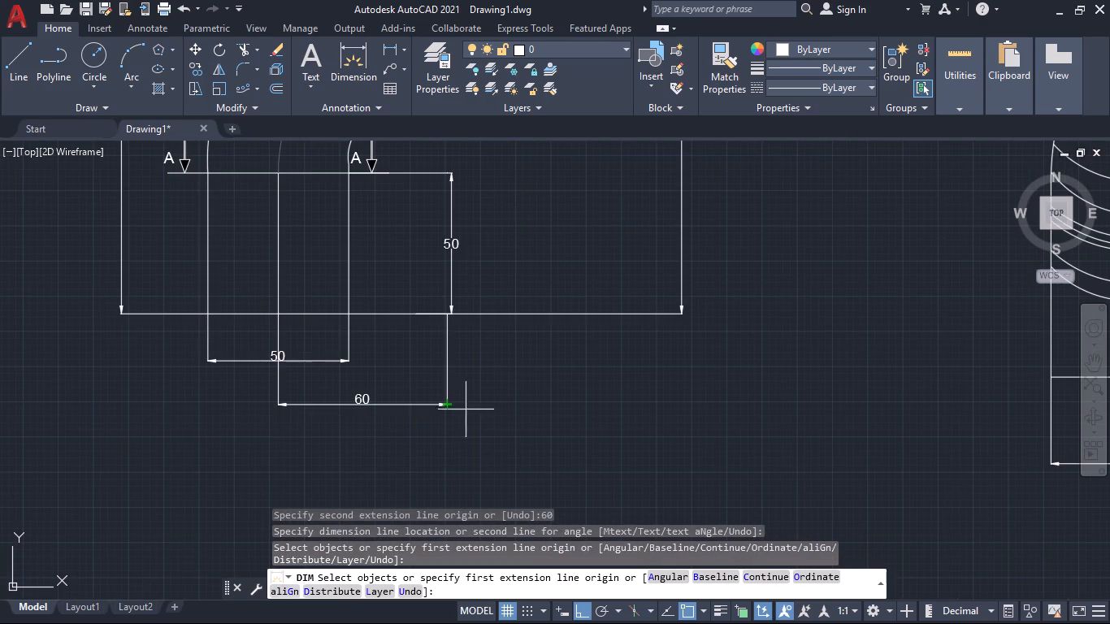
key(Escape)
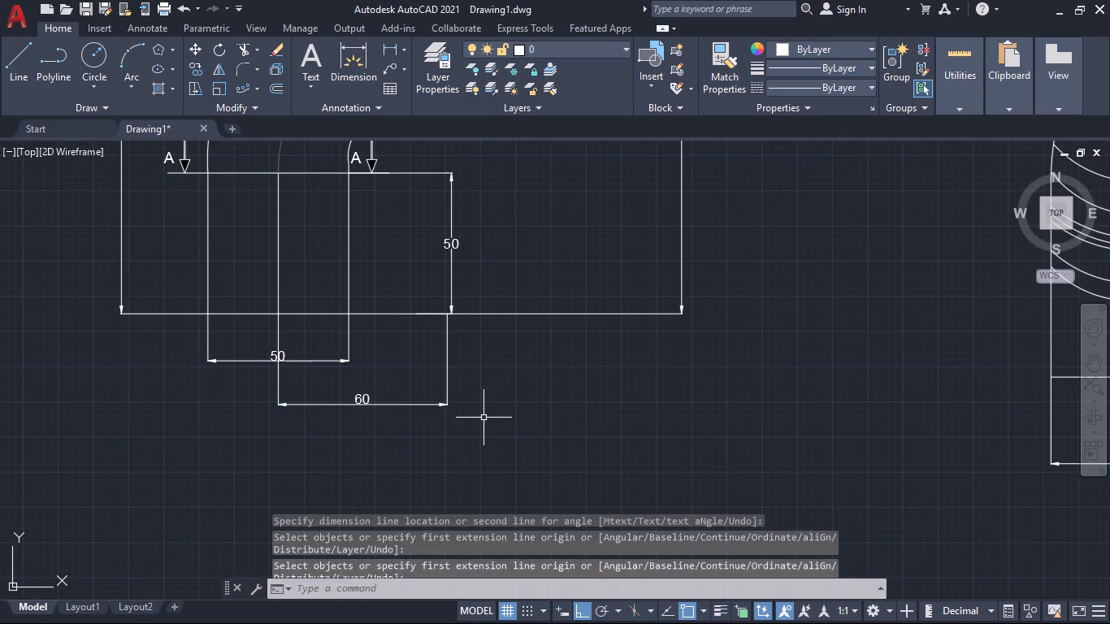
Delete the front view's two 50 dimensions for the straight pipe section's width and height.
click(351, 362)
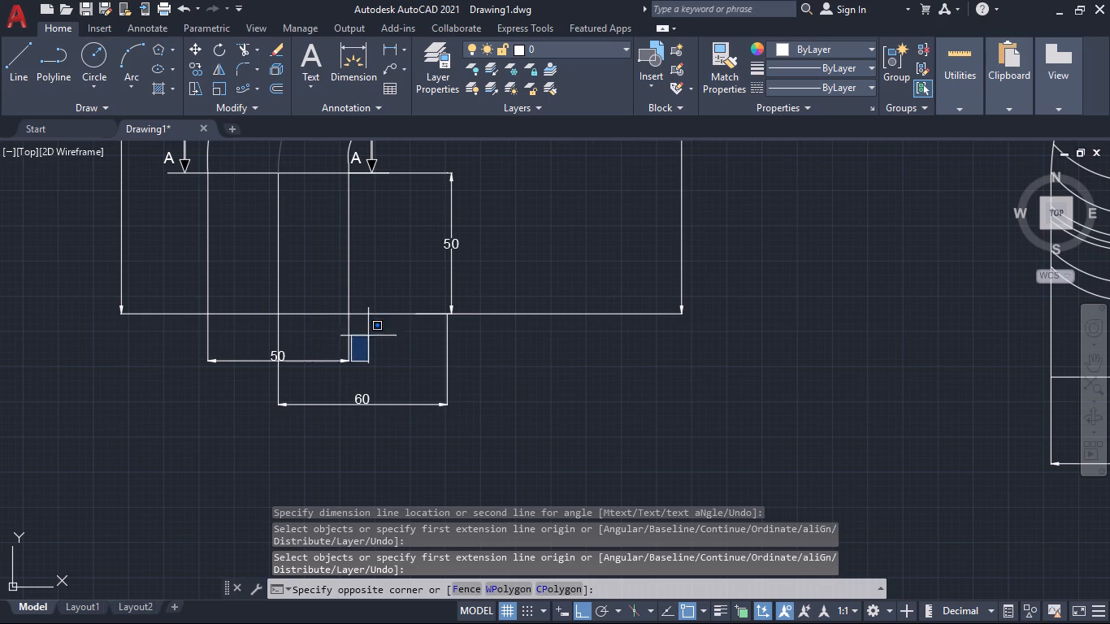
click(336, 355)
click(451, 266)
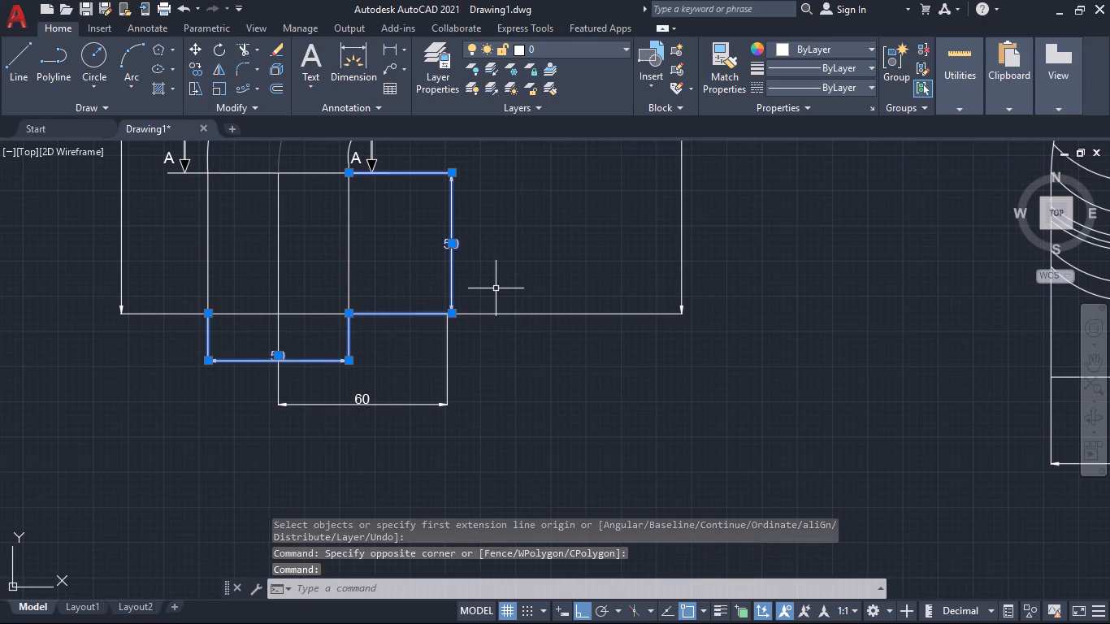
key(Delete)
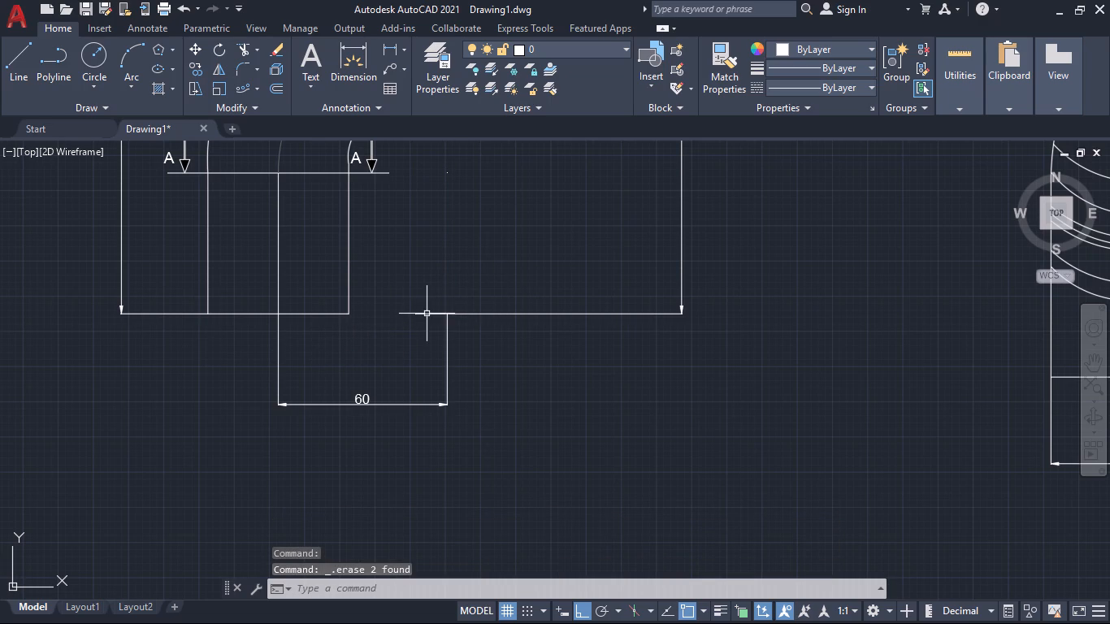
Stretch the lower extension line origin of the front view's 152 dimension to the top of the 60 dimension's outer extension line.
click(423, 314)
click(415, 315)
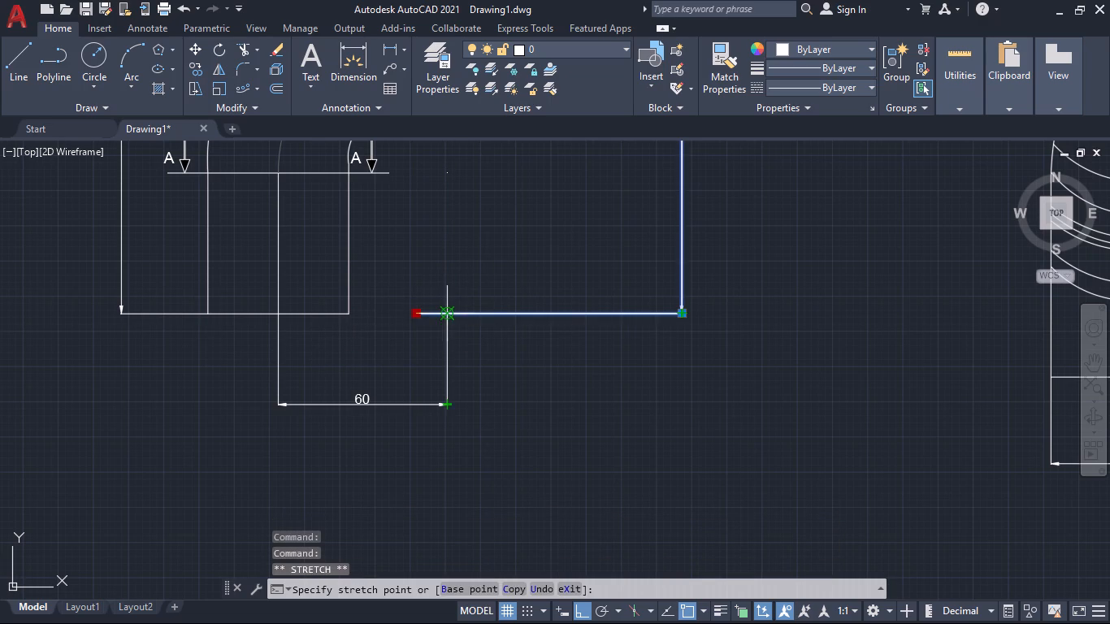
click(443, 316)
scroll(500, 351, down, 2)
middle_drag(505, 362, 505, 392)
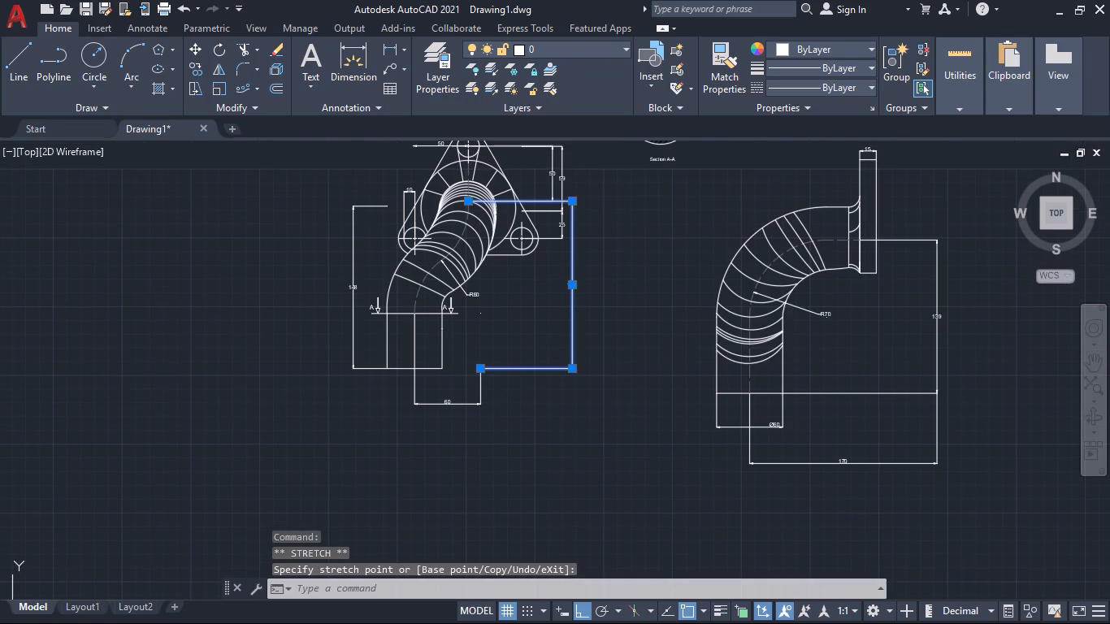
key(Escape)
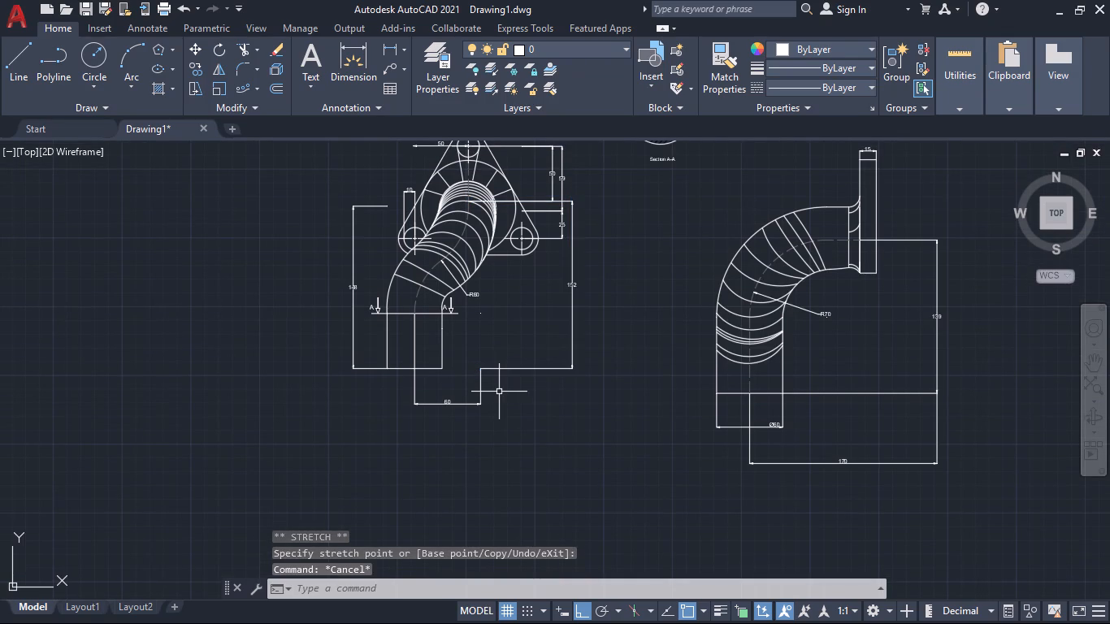
Examine the dimension layout of the three views, focusing on the front view's 50 horizontal dimension at the top flange hole.
middle_drag(500, 394, 510, 419)
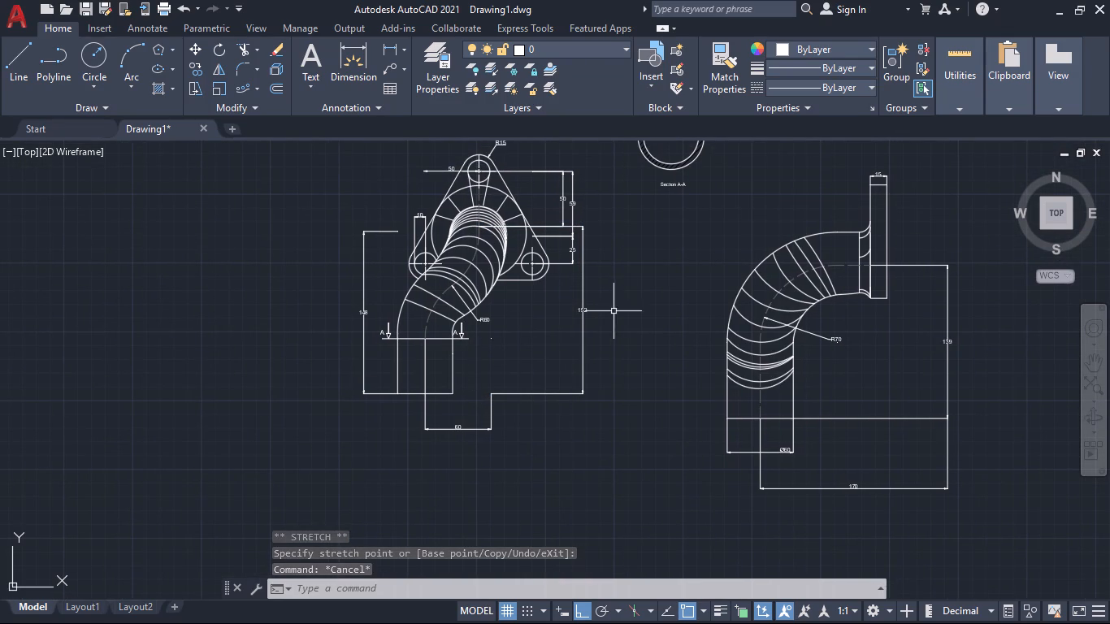
middle_drag(660, 306, 531, 347)
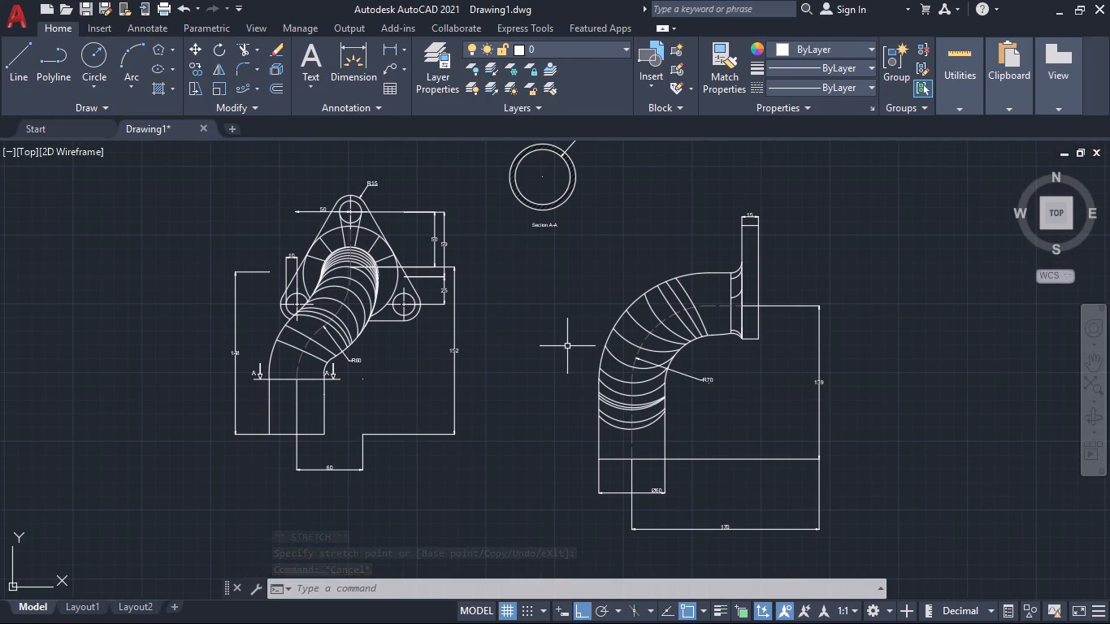
middle_drag(527, 304, 601, 383)
middle_drag(572, 352, 575, 354)
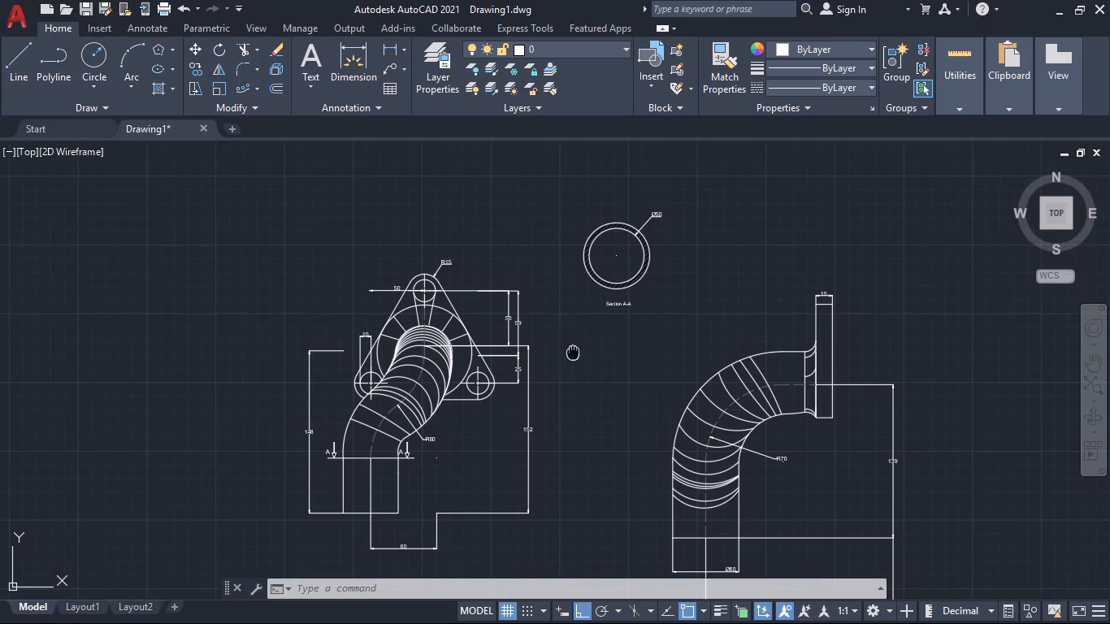
middle_drag(575, 354, 590, 372)
scroll(540, 333, up, 1)
scroll(300, 288, up, 2)
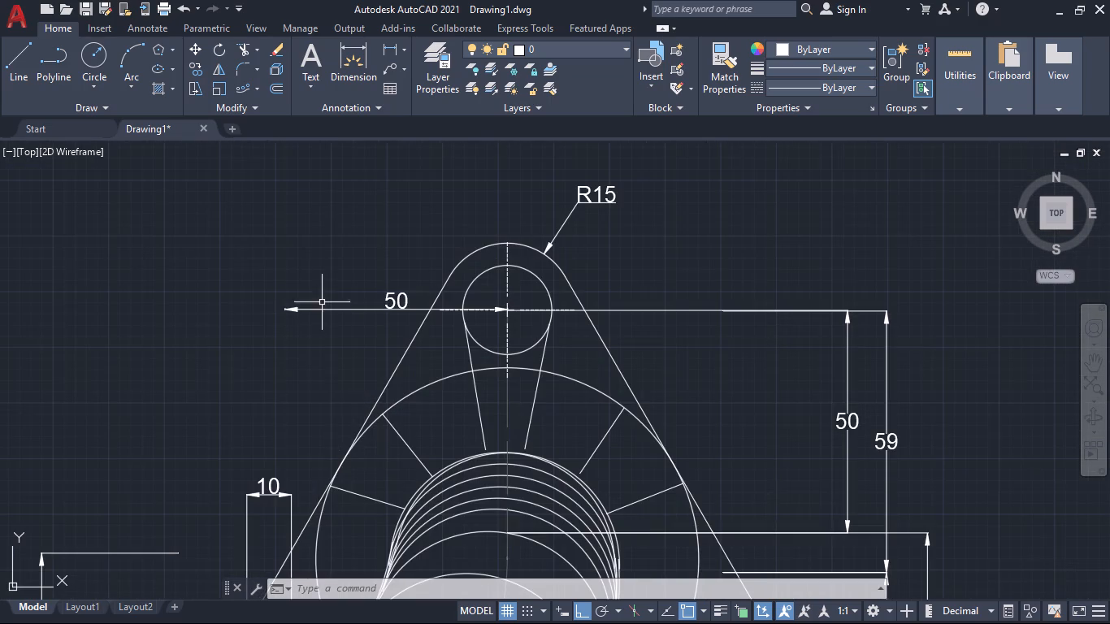
click(306, 310)
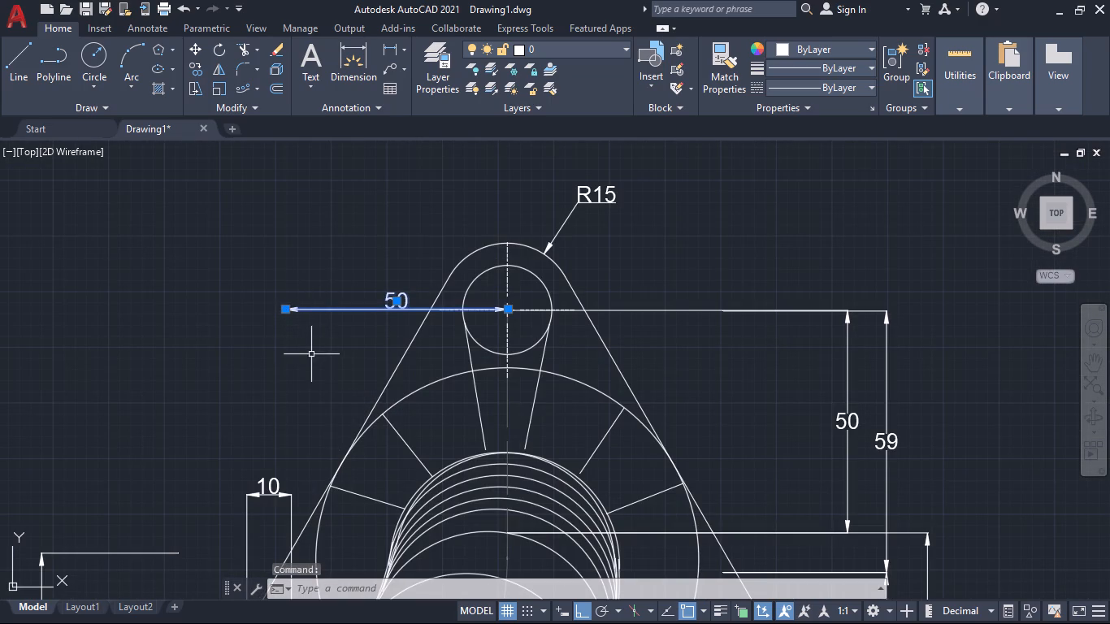
scroll(288, 316, up, 1)
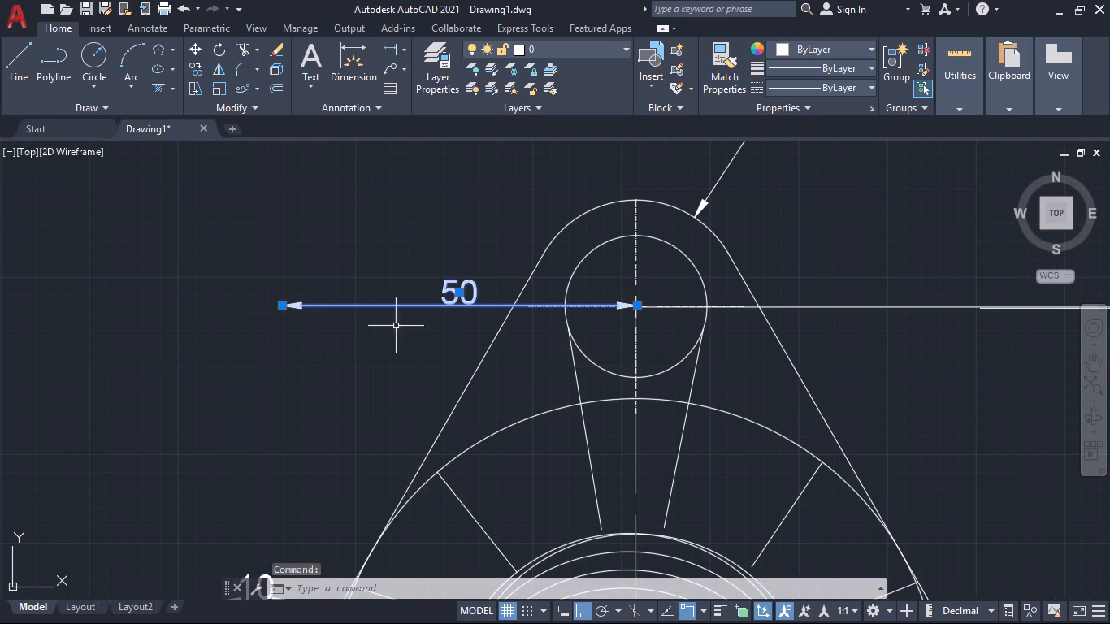
middle_drag(319, 389, 323, 368)
key(Escape)
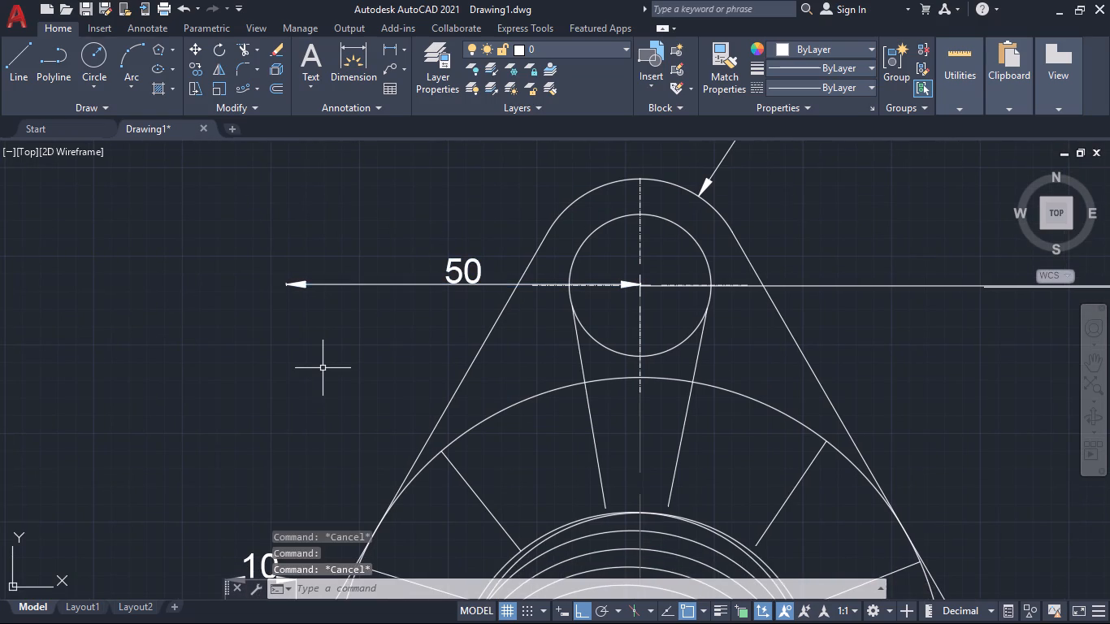
Move the front view's 10 dimension up so its dimension line aligns with the 50 horizontal dimension at the top flange hole.
scroll(324, 373, down, 2)
middle_drag(331, 382, 339, 330)
click(316, 393)
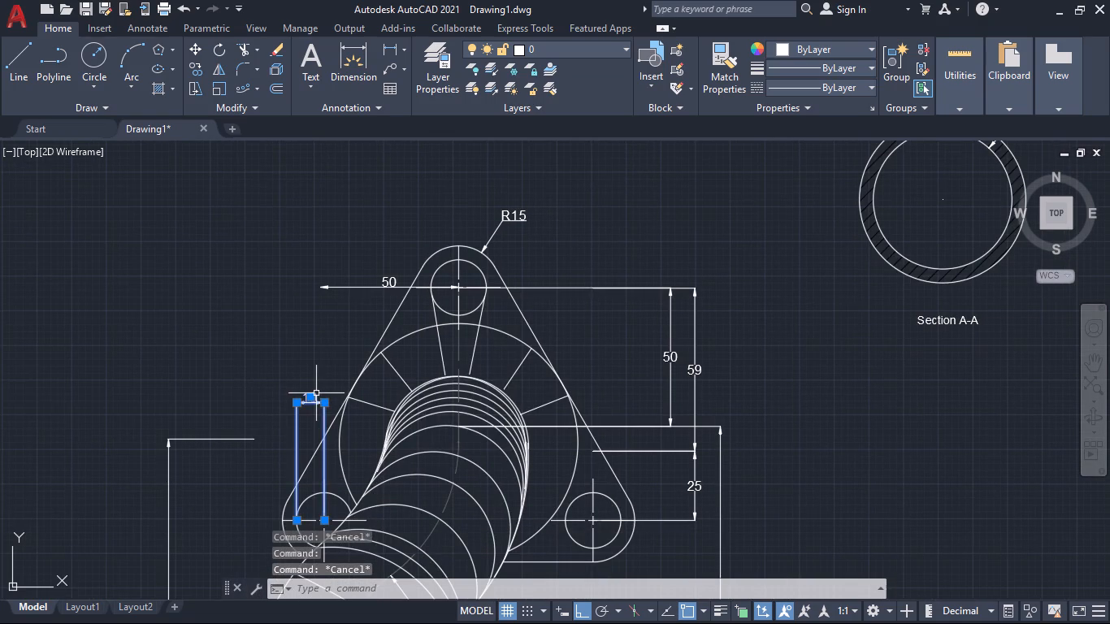
scroll(320, 371, up, 3)
click(274, 482)
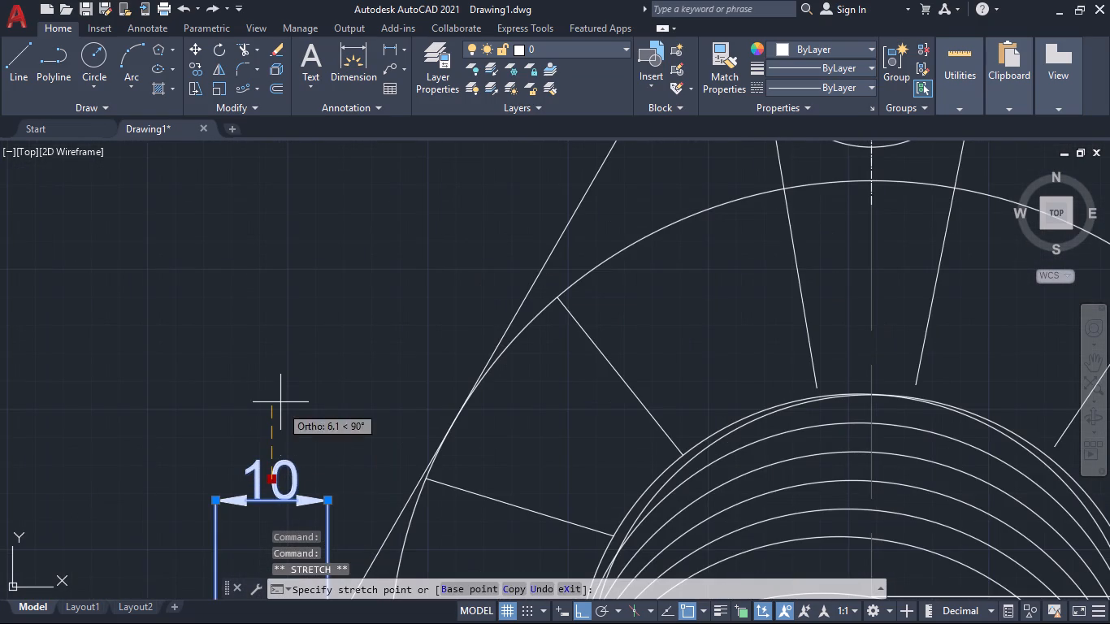
scroll(291, 301, down, 3)
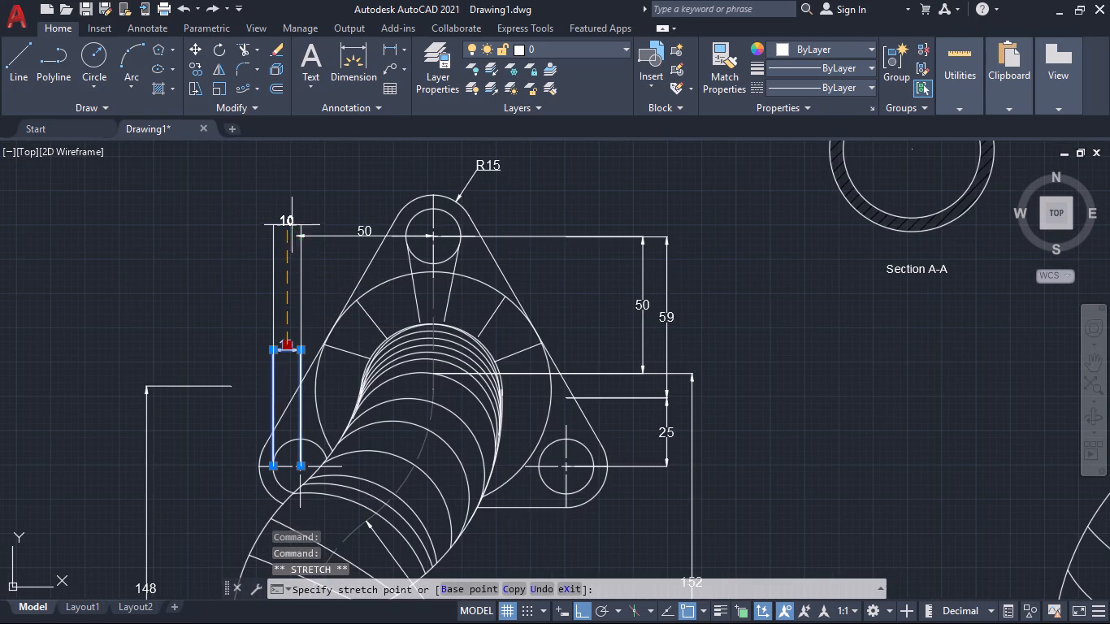
scroll(292, 225, up, 1)
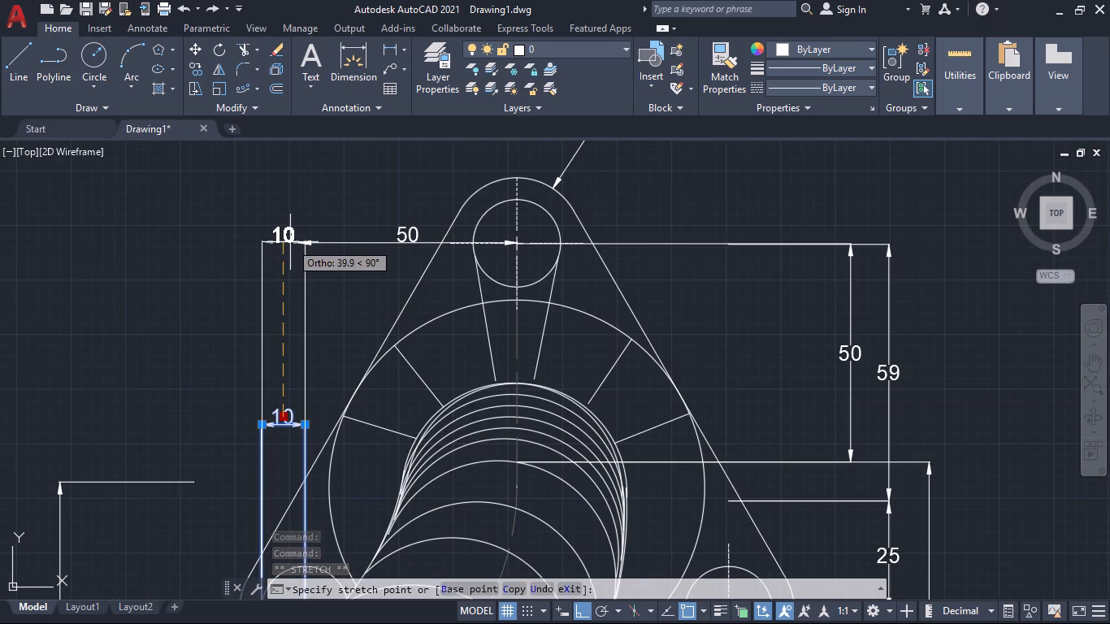
click(290, 242)
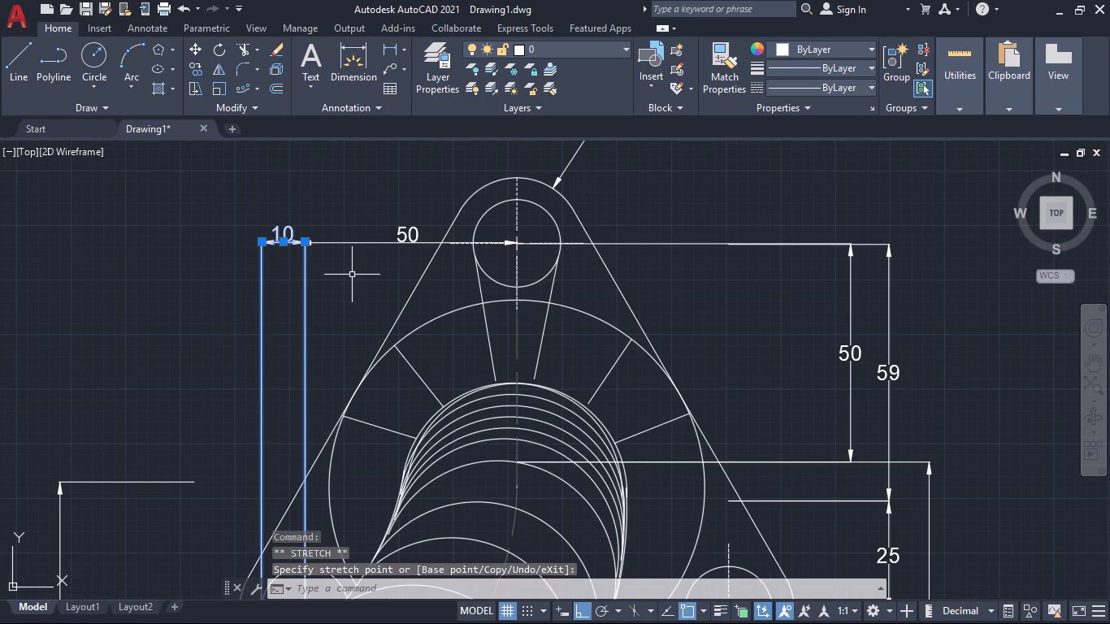
key(Escape)
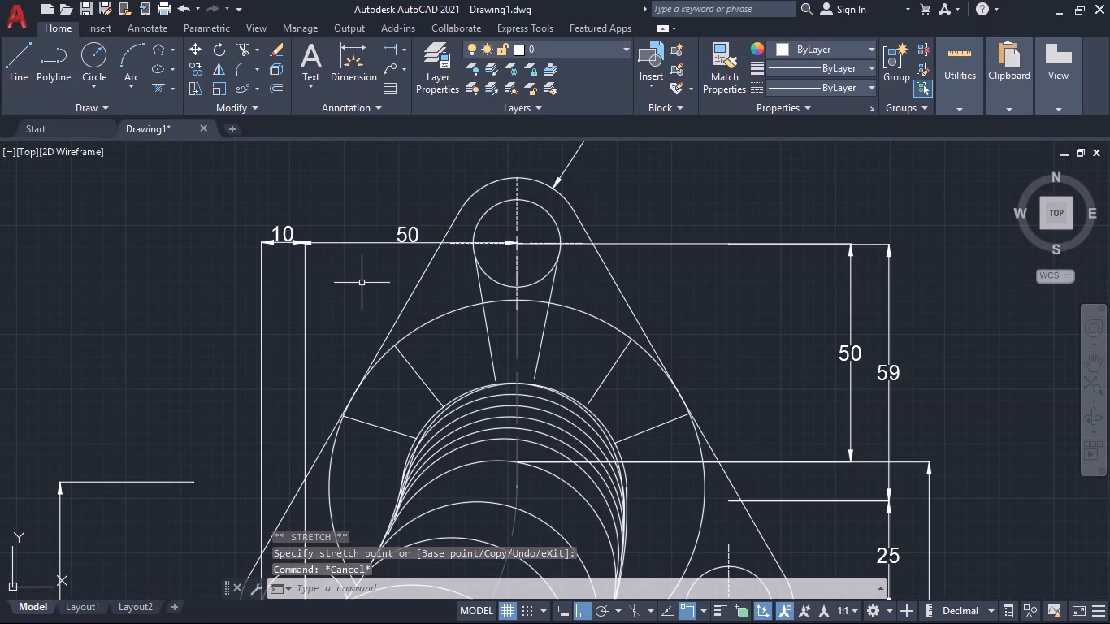
Stretch the upper extension line origin of the front view's 148 dimension horizontally toward the flange, just past the 10 dimension's outer extension line.
middle_drag(214, 383, 244, 275)
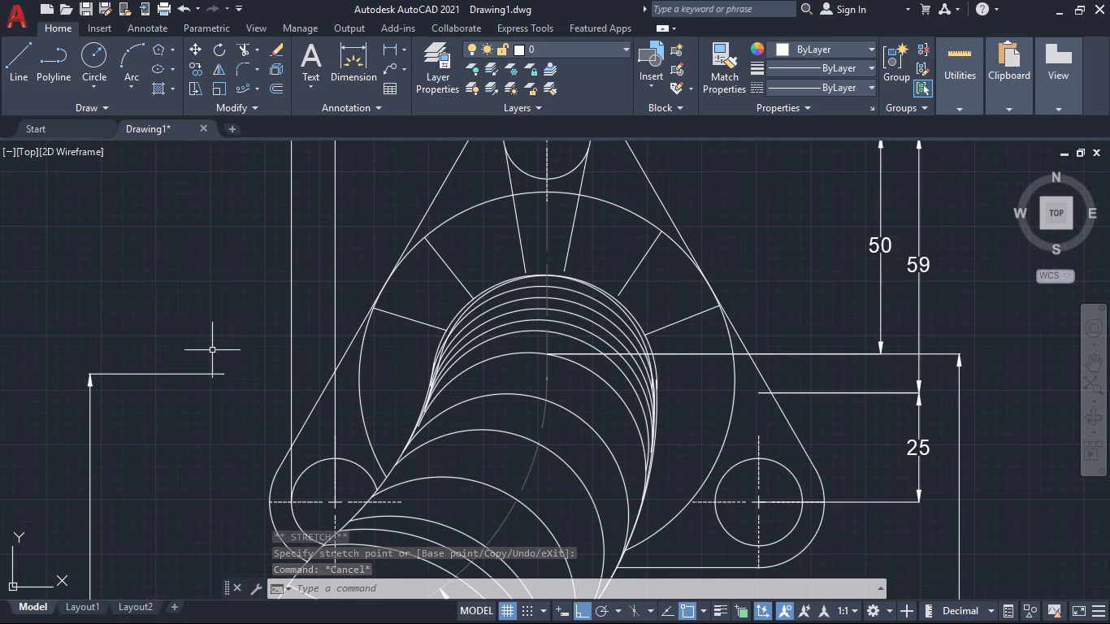
click(202, 377)
click(215, 370)
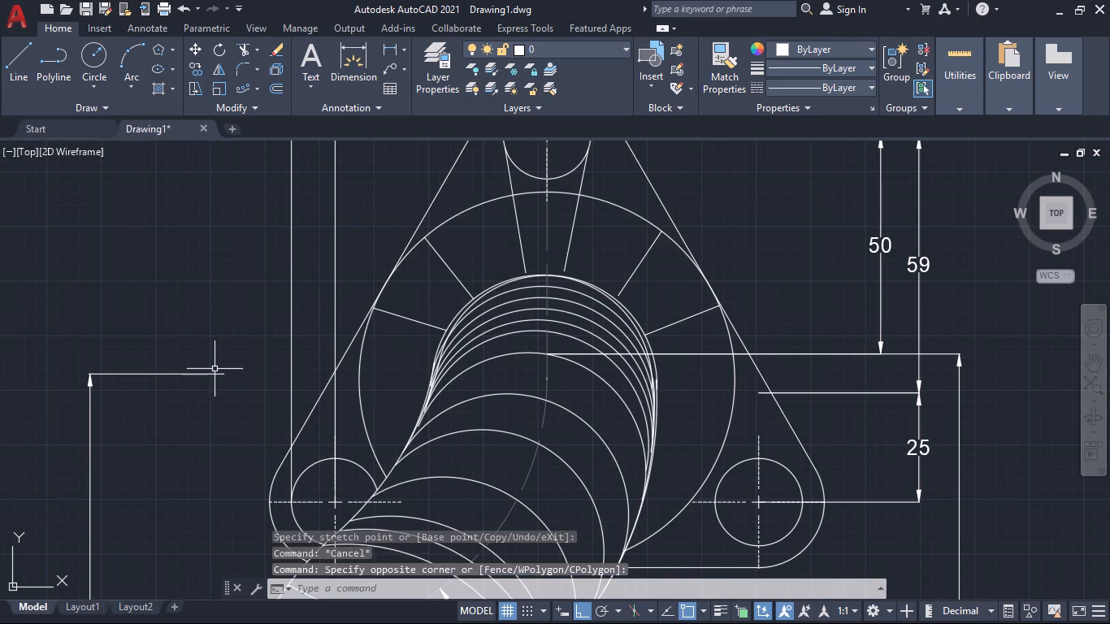
click(218, 375)
click(227, 374)
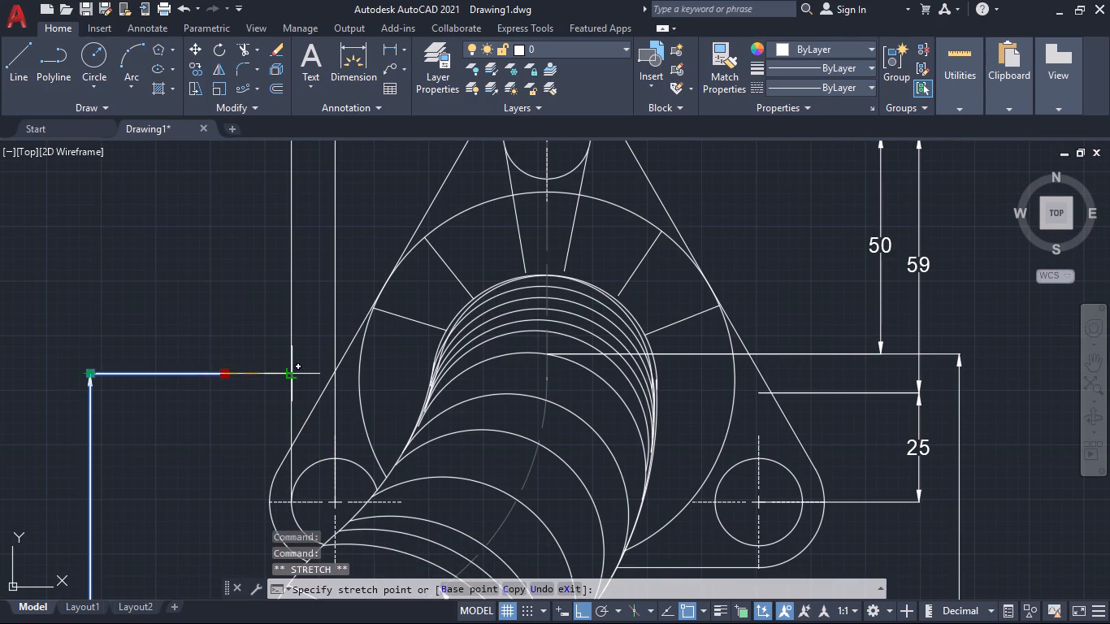
click(309, 375)
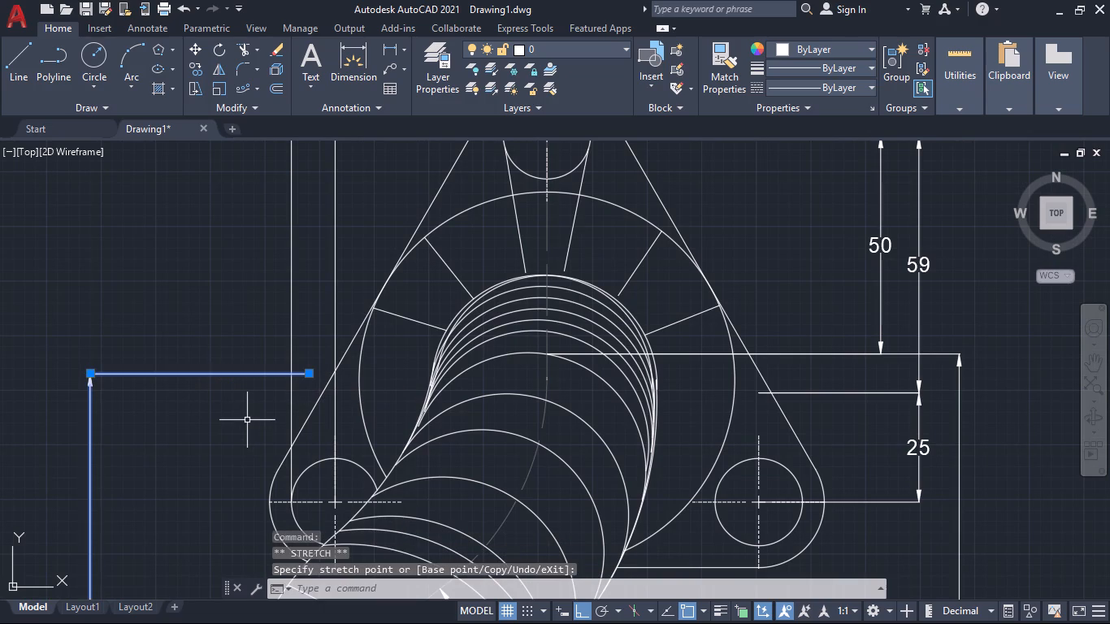
key(Escape)
Add an R60 radius dimension to the front view's centreline arc, placing its text outside the flange above the 148 dimension's upper extension line.
scroll(253, 434, down, 2)
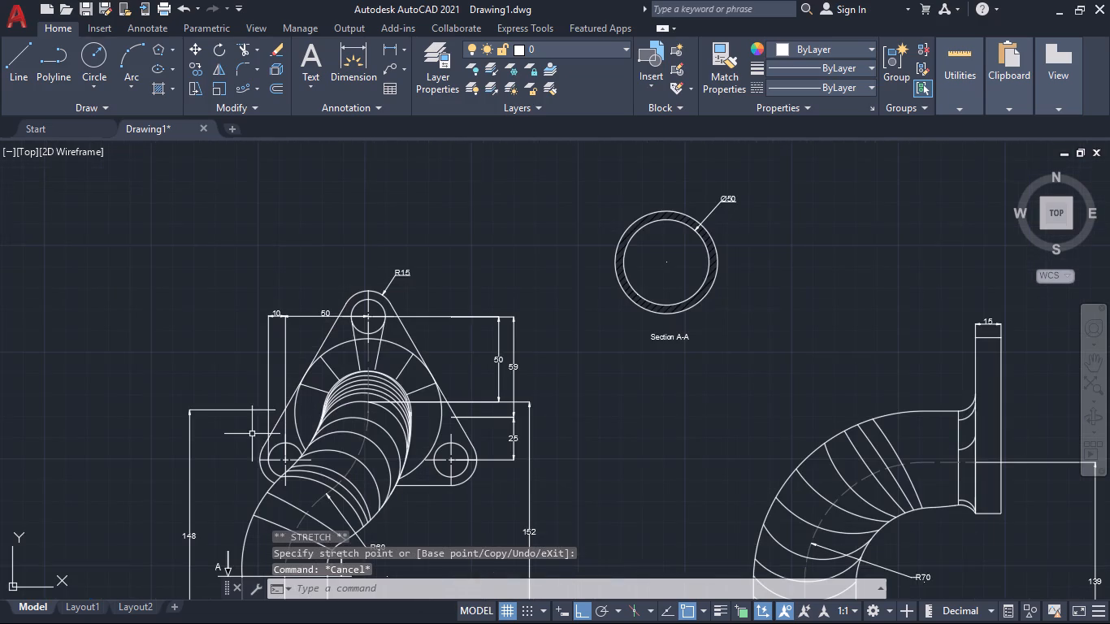
middle_drag(237, 455, 243, 410)
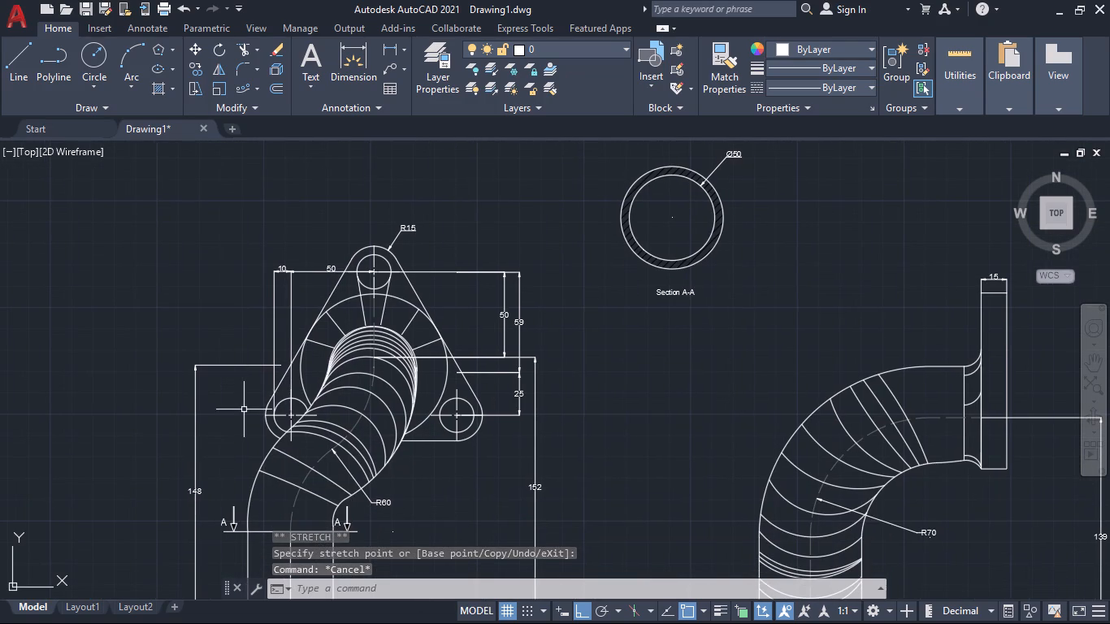
middle_drag(244, 409, 231, 449)
scroll(230, 414, up, 1)
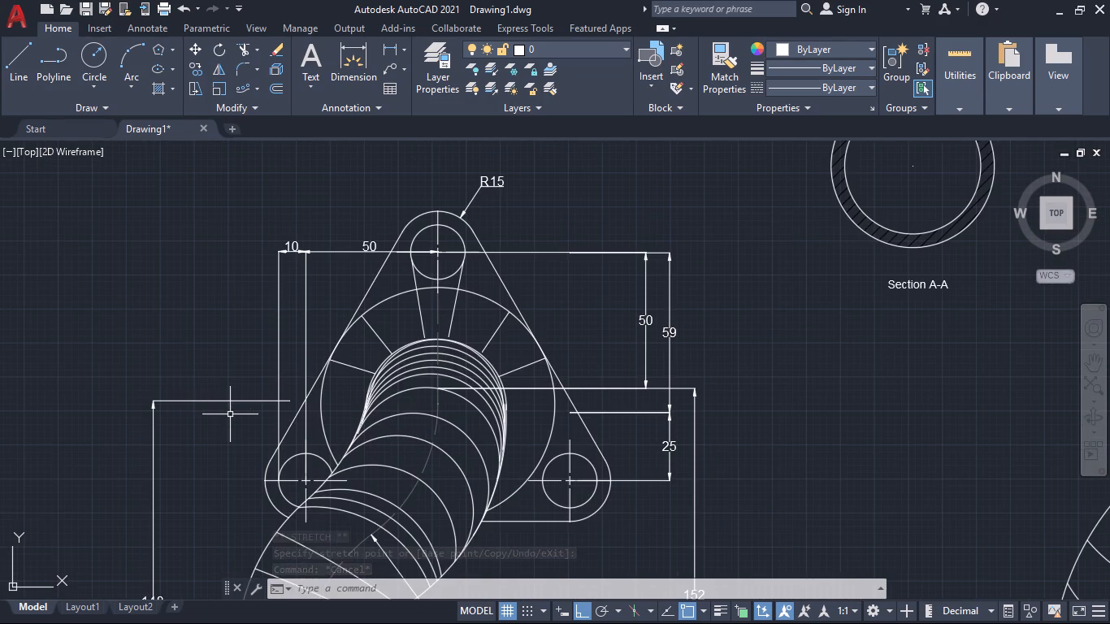
middle_drag(216, 465, 231, 416)
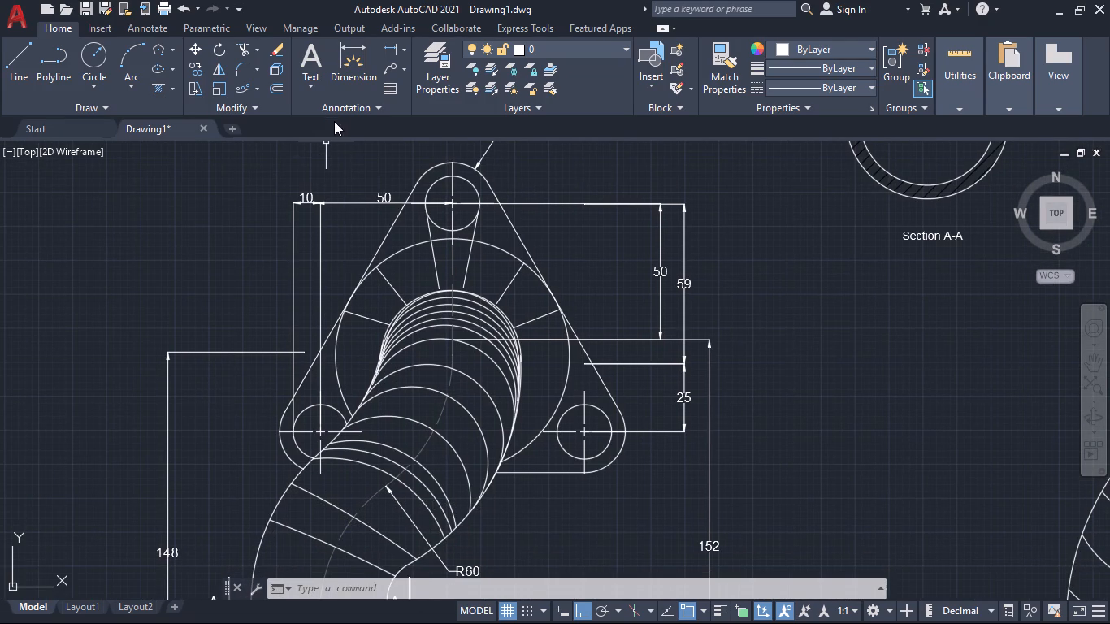
click(403, 50)
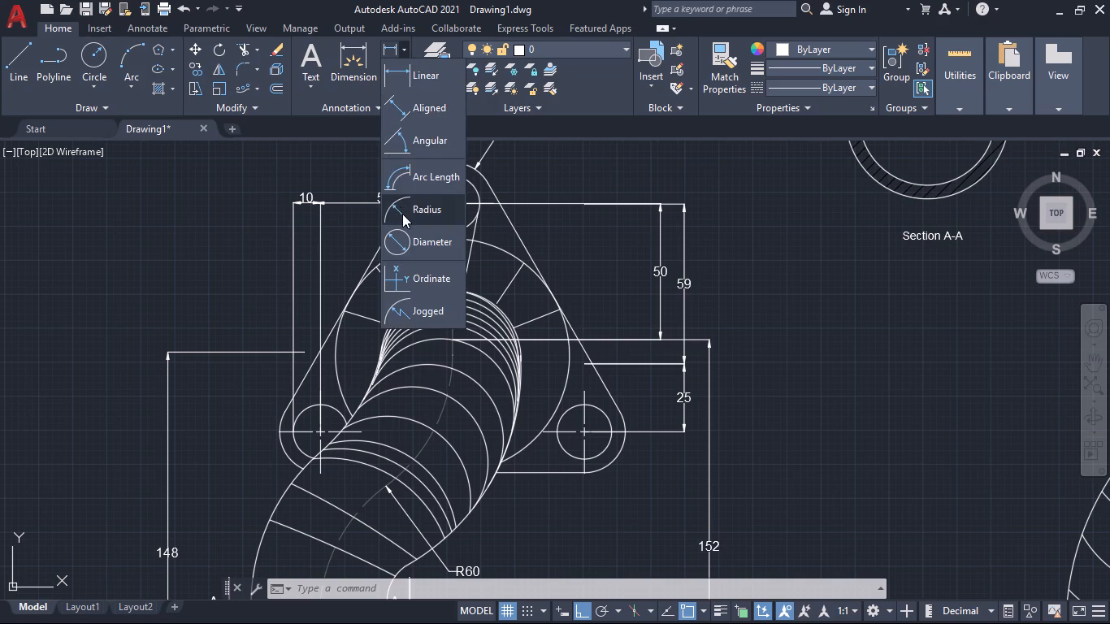
click(402, 214)
click(371, 499)
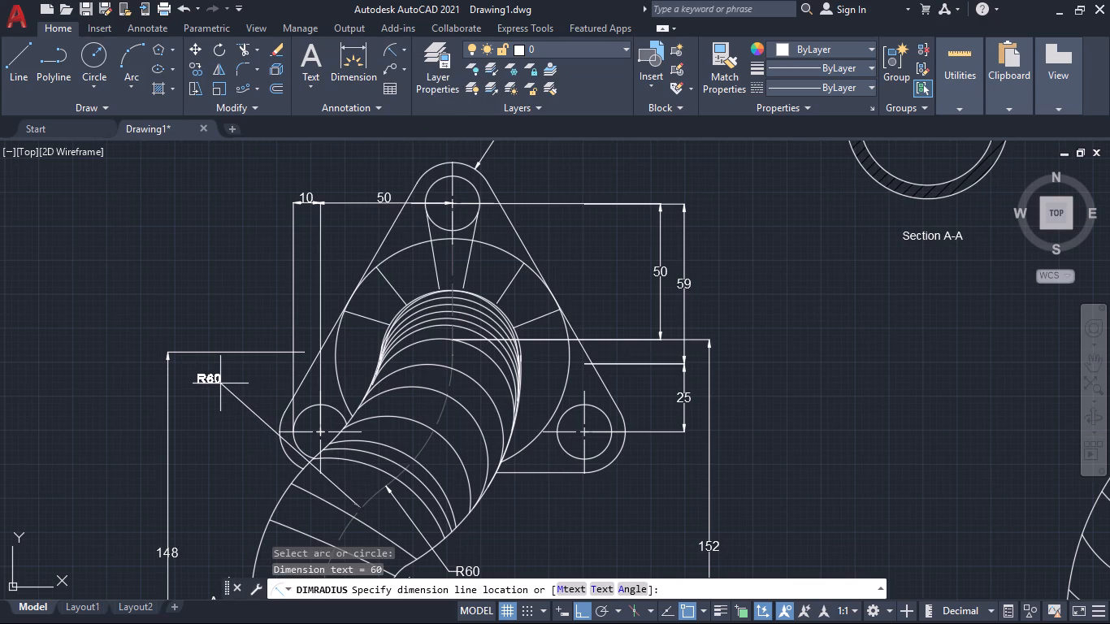
click(277, 332)
Shift the new R60 text slightly toward the flange so its leader passes through the crossing of the 148 and 10 extension lines.
scroll(276, 357, up, 2)
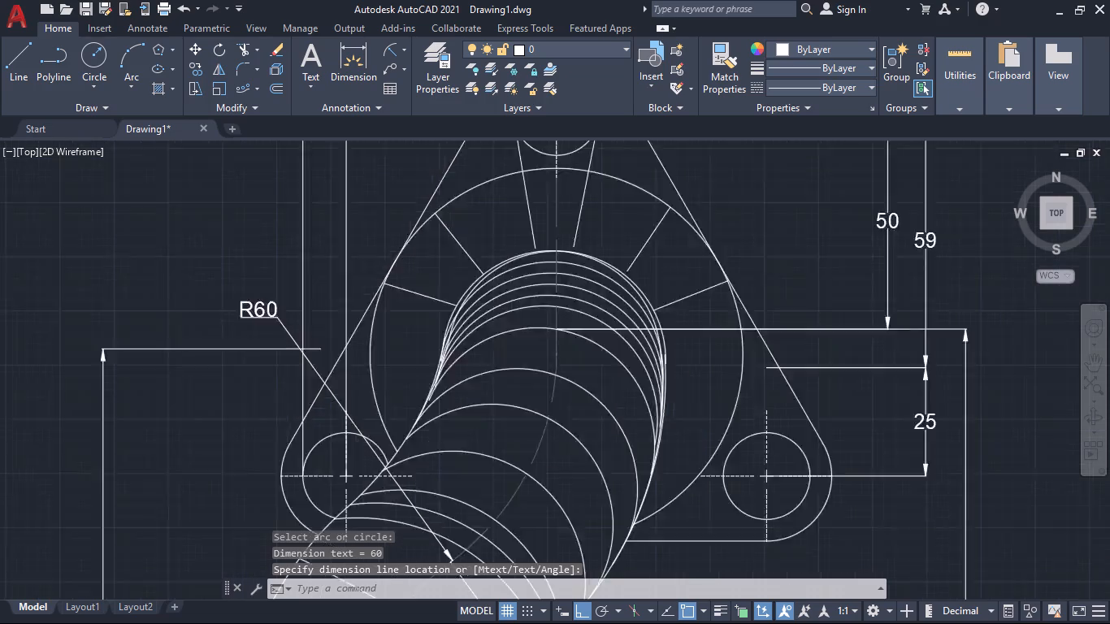
scroll(276, 357, up, 2)
click(345, 292)
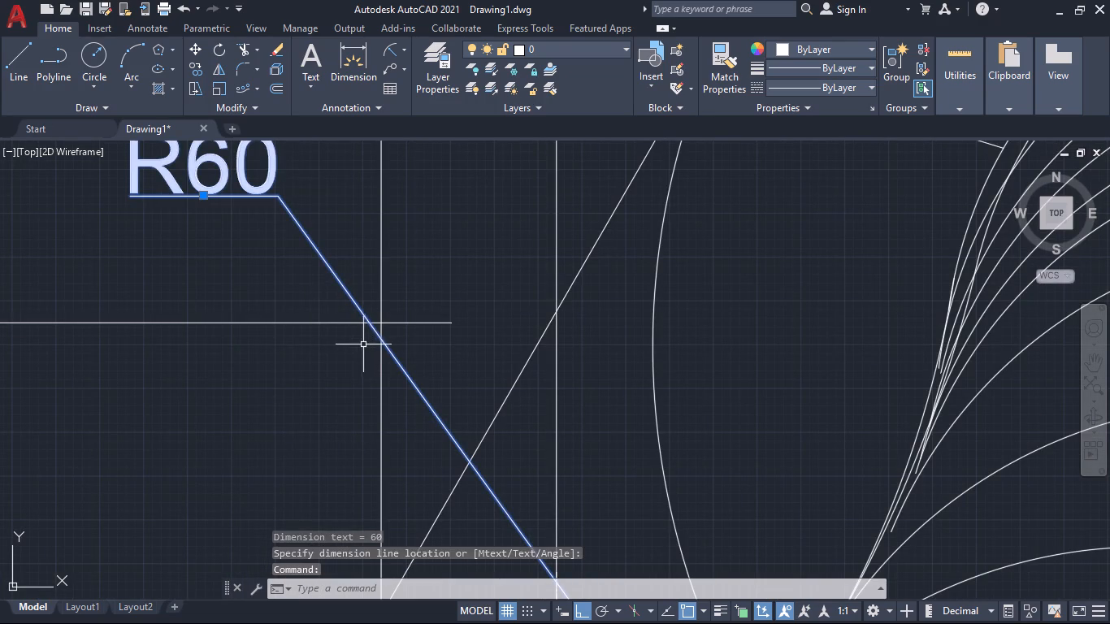
click(379, 337)
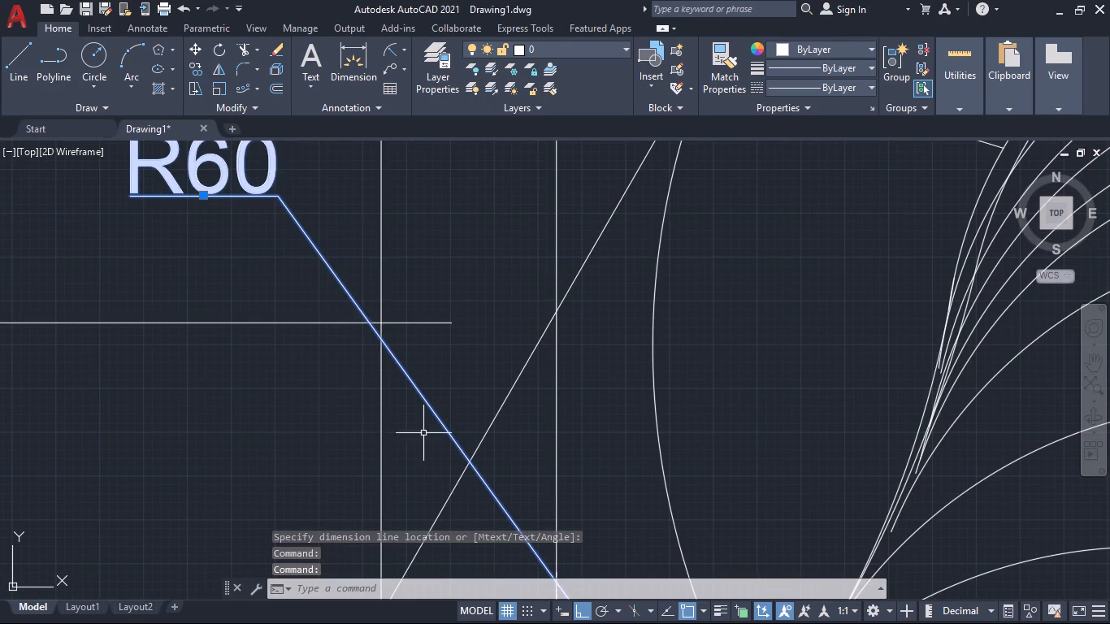
scroll(427, 445, down, 2)
middle_drag(420, 470, 374, 356)
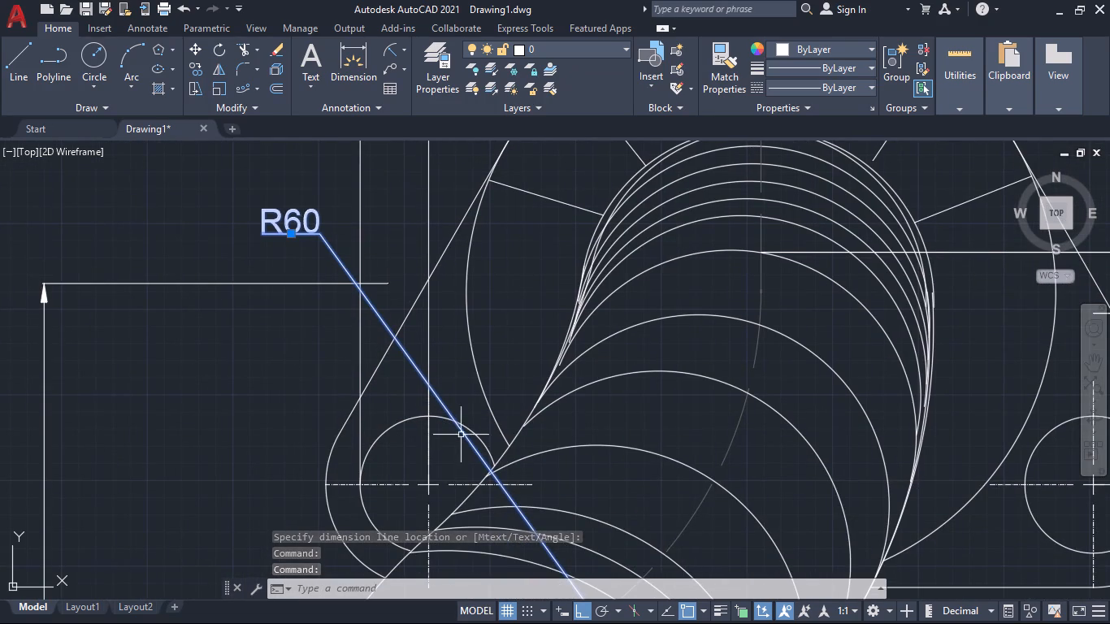
middle_drag(453, 449, 396, 339)
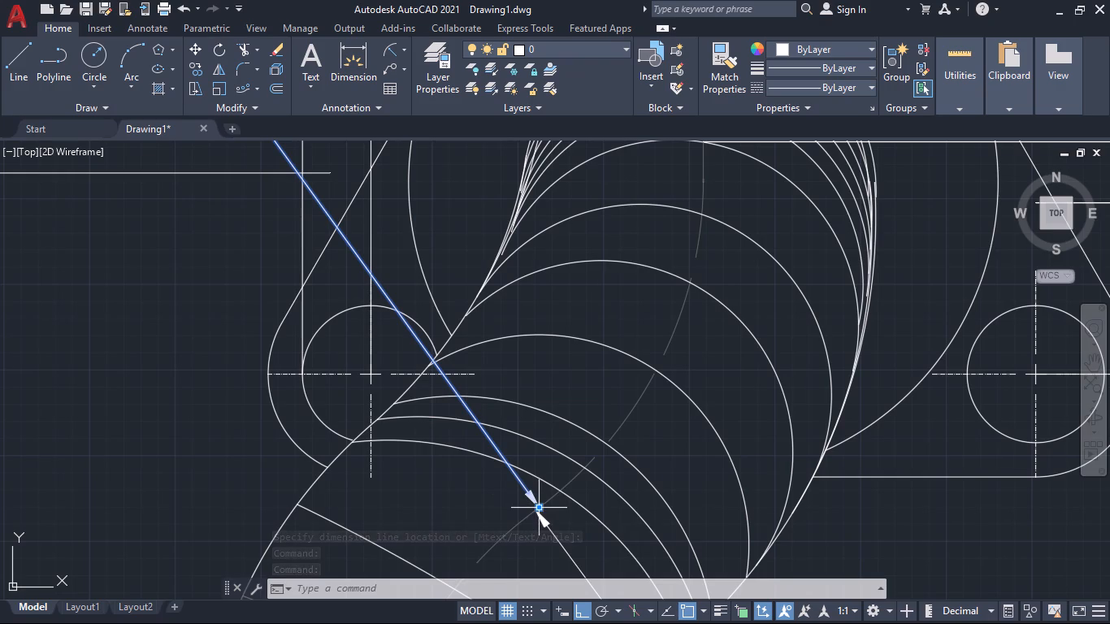
click(536, 505)
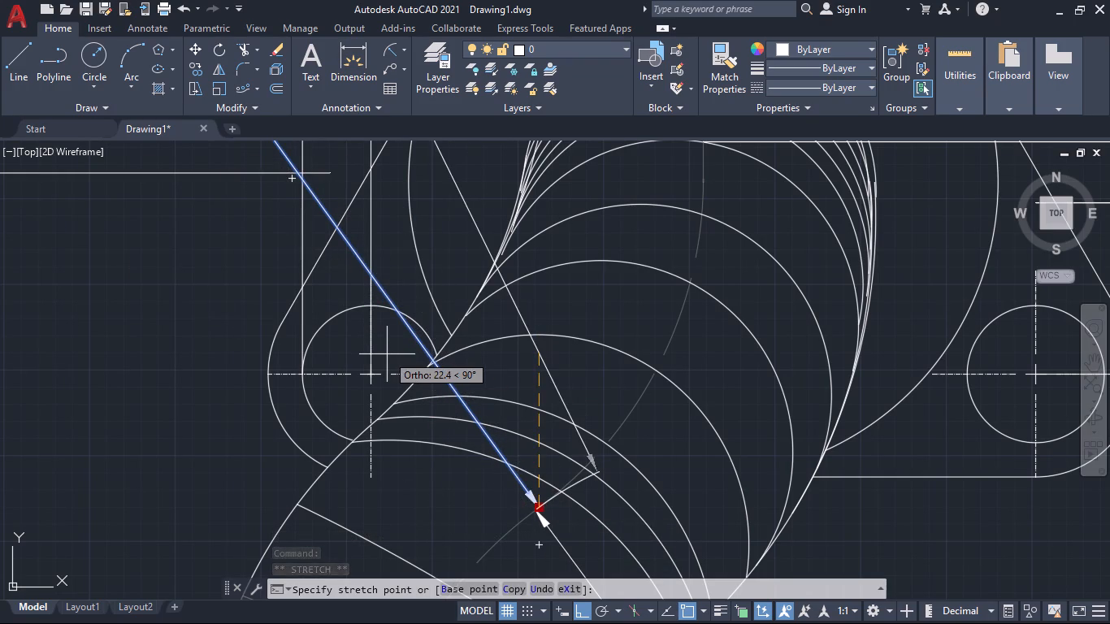
key(Escape)
scroll(377, 344, down, 1)
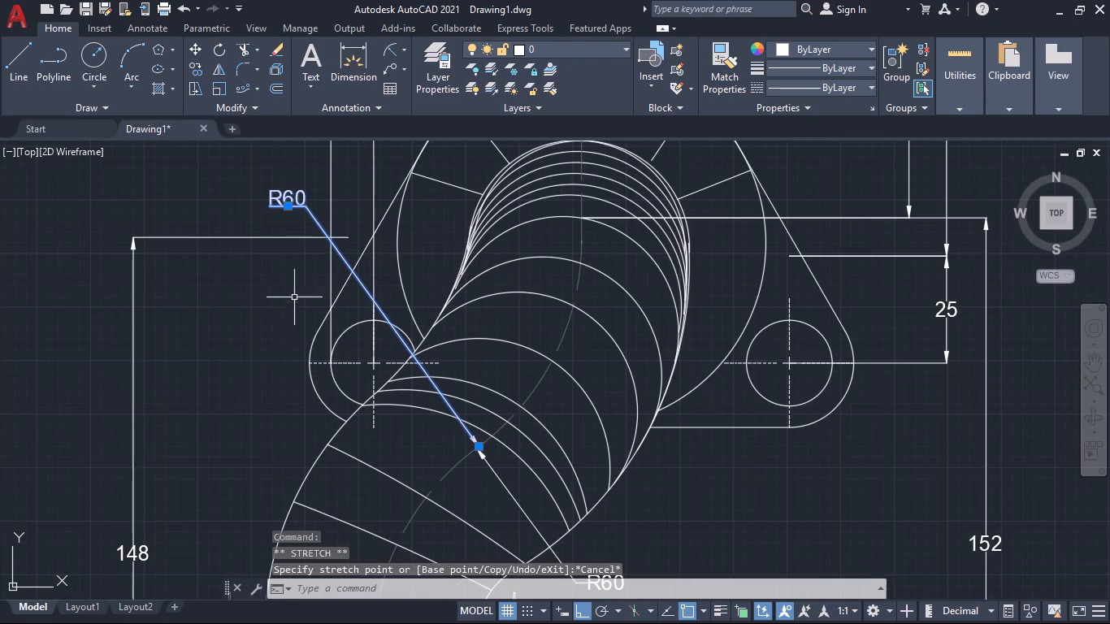
middle_drag(294, 297, 297, 366)
scroll(294, 271, up, 3)
click(272, 292)
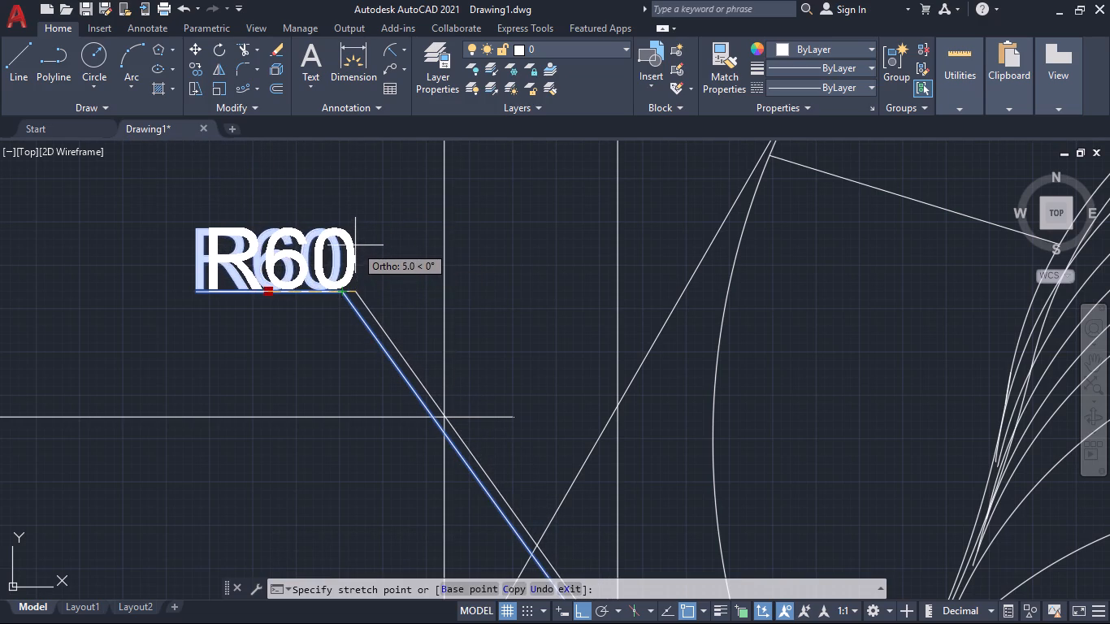
click(355, 245)
middle_drag(317, 340, 280, 289)
scroll(290, 318, down, 2)
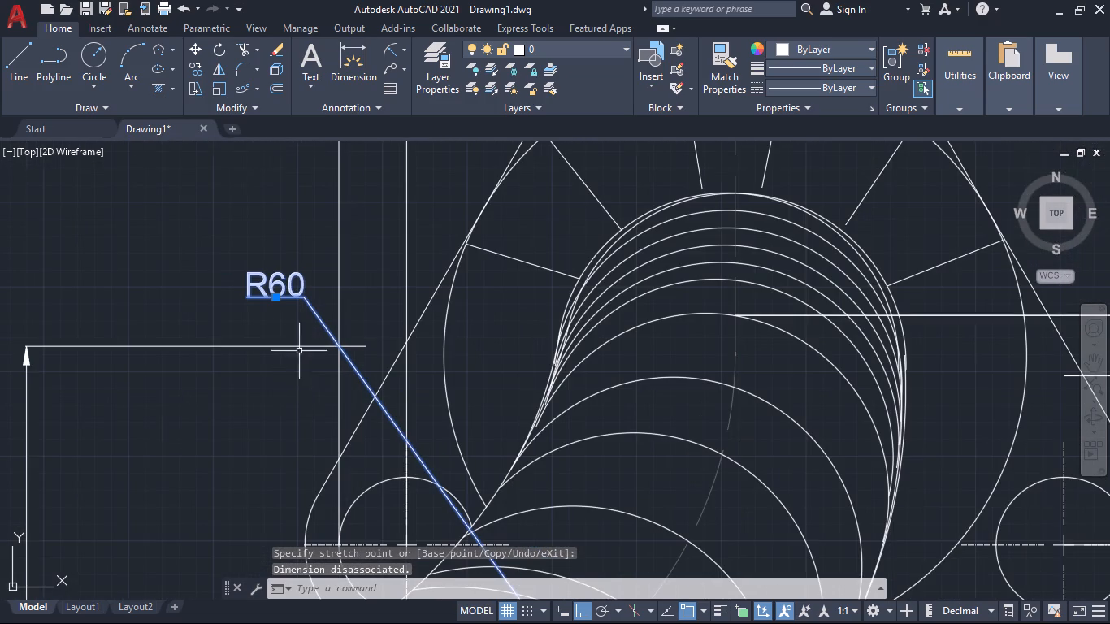
key(Escape)
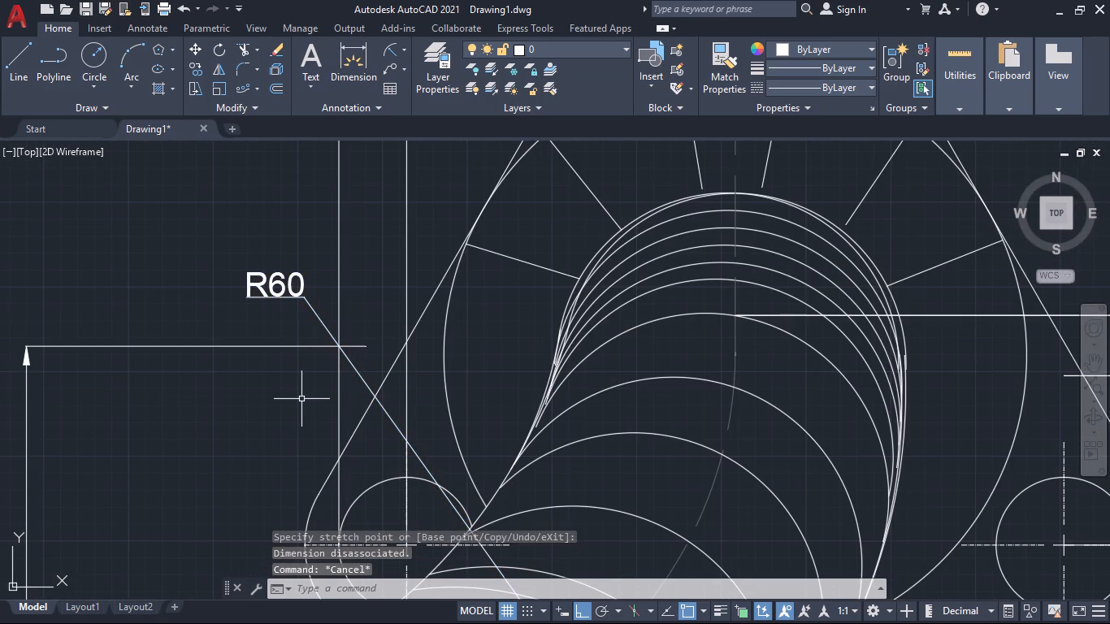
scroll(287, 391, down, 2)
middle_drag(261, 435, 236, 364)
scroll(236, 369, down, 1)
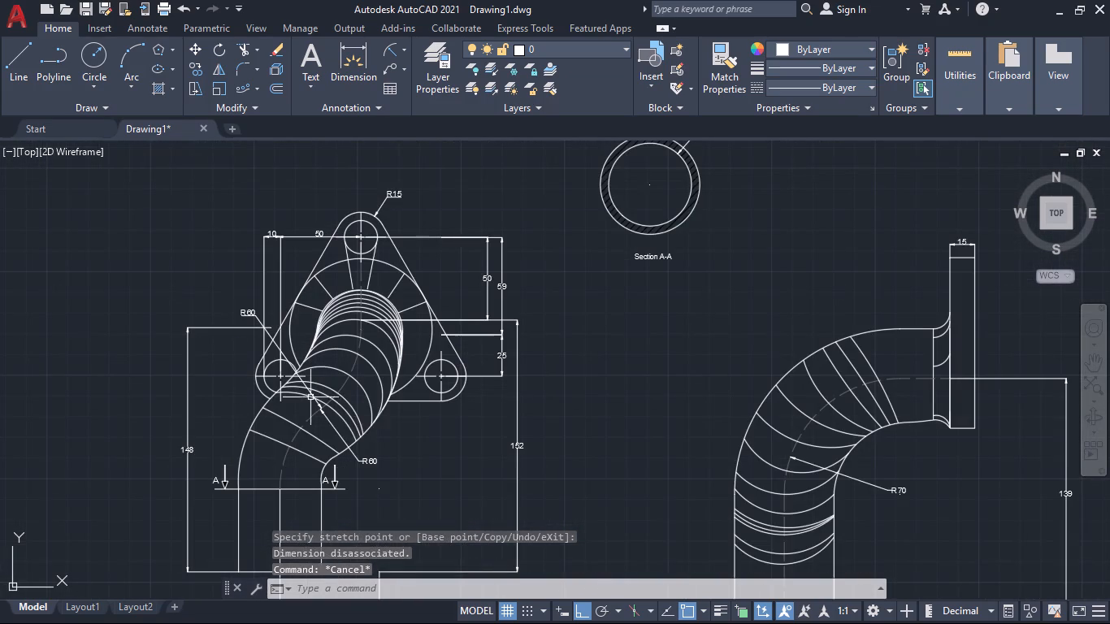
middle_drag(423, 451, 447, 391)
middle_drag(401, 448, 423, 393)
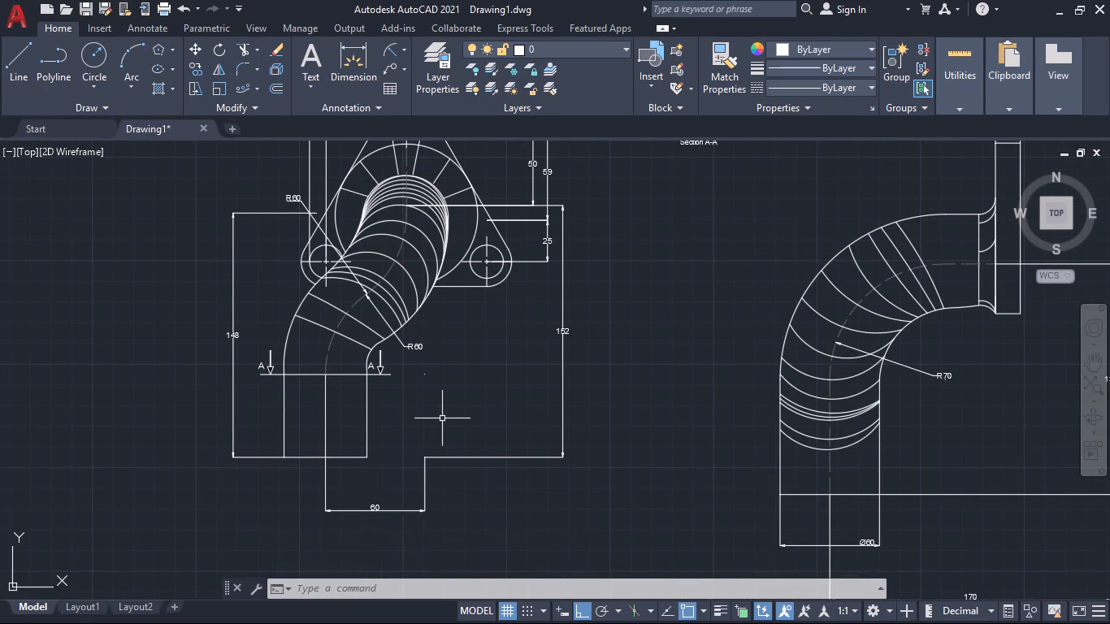
Add a vertical 50 dimension along the front view's straight pipe end, aligning its dimension line with the 60 dimension's outer extension line.
middle_drag(479, 409, 455, 403)
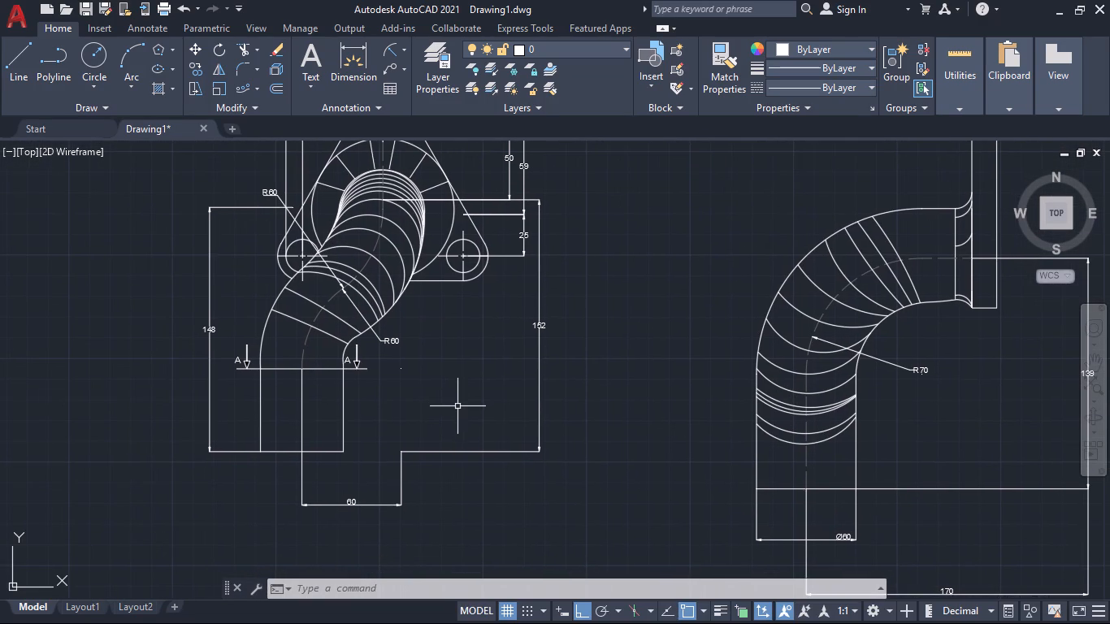
middle_drag(459, 406, 494, 370)
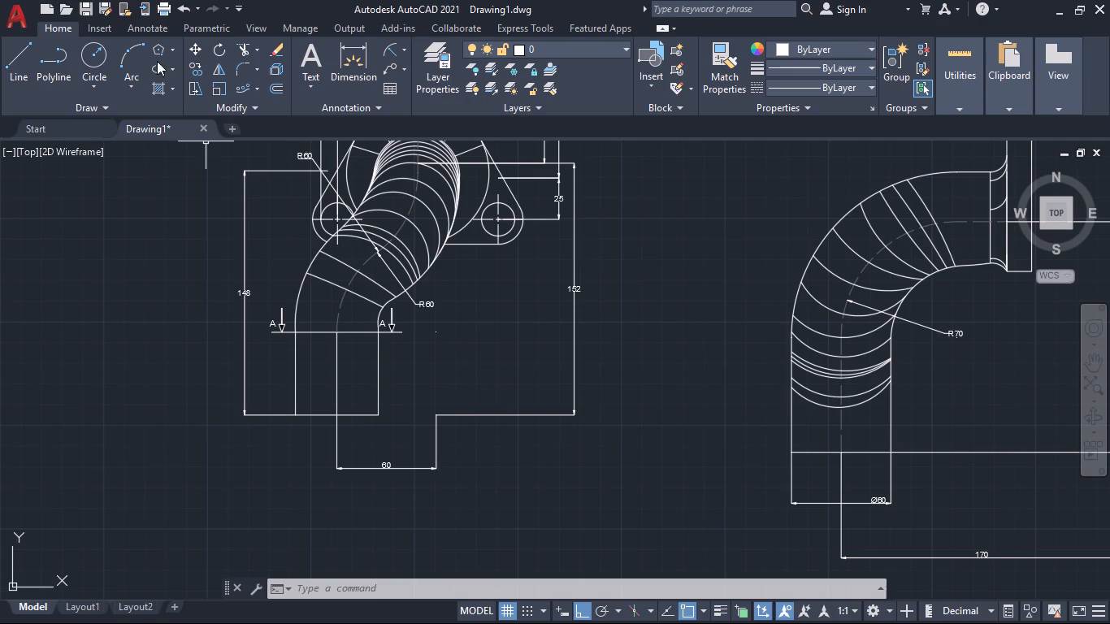
click(360, 58)
scroll(401, 402, up, 1)
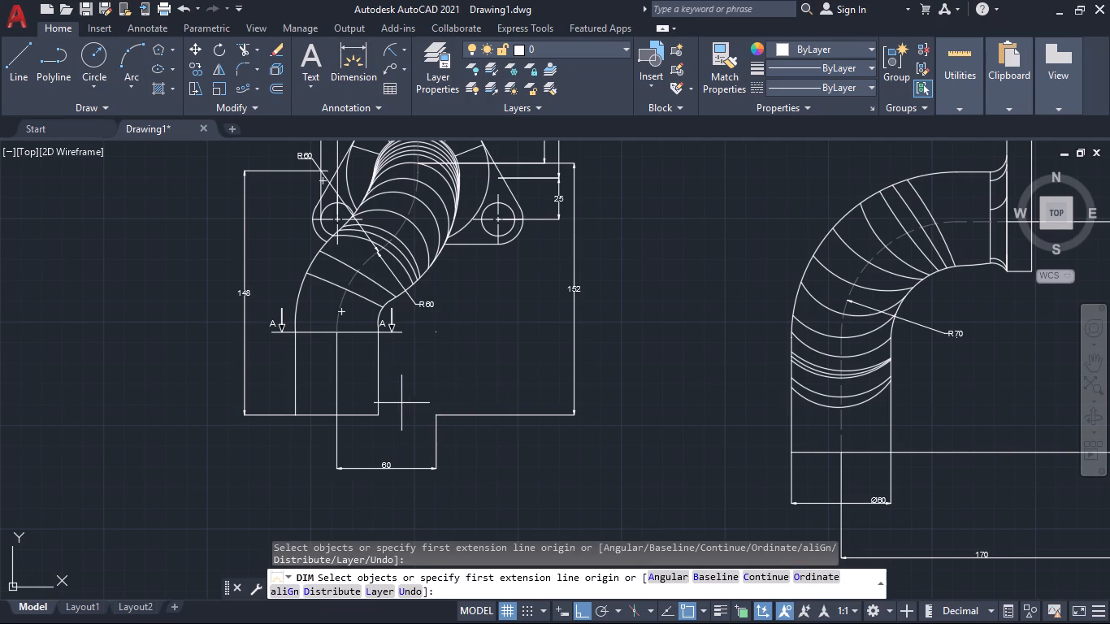
scroll(401, 403, up, 2)
click(300, 458)
middle_drag(362, 318, 368, 372)
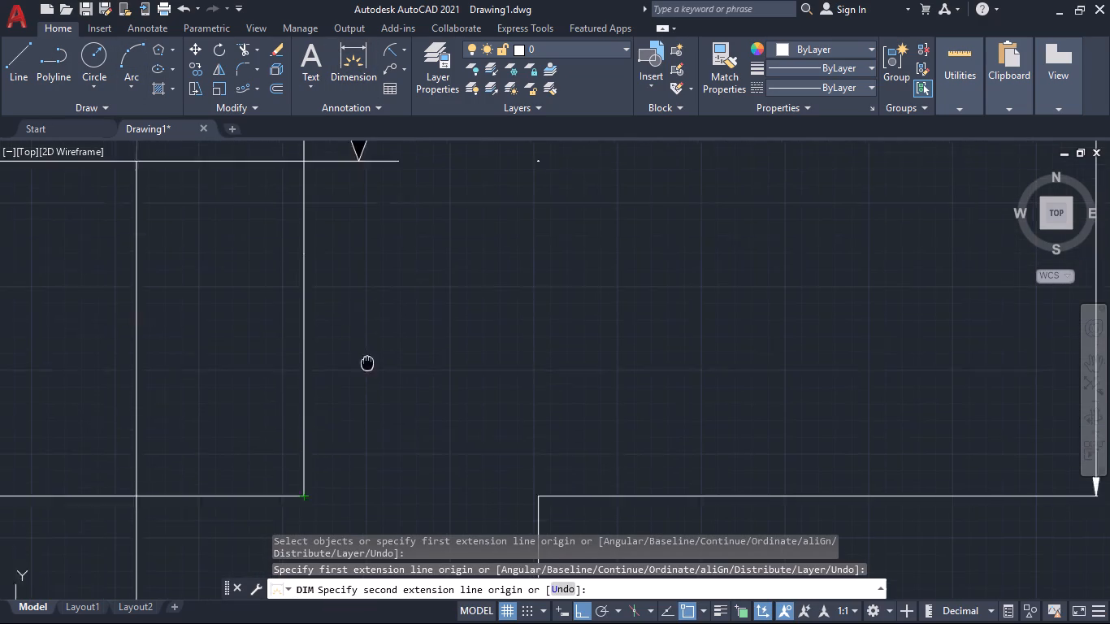
middle_drag(368, 372, 396, 474)
click(333, 279)
scroll(570, 329, down, 3)
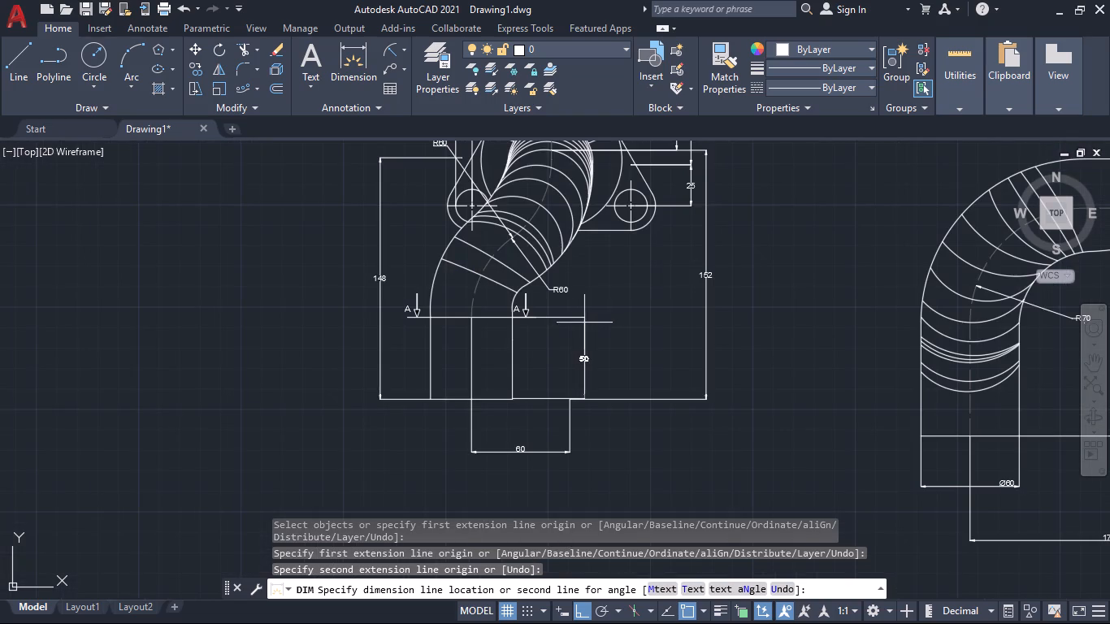
click(570, 316)
scroll(635, 352, down, 1)
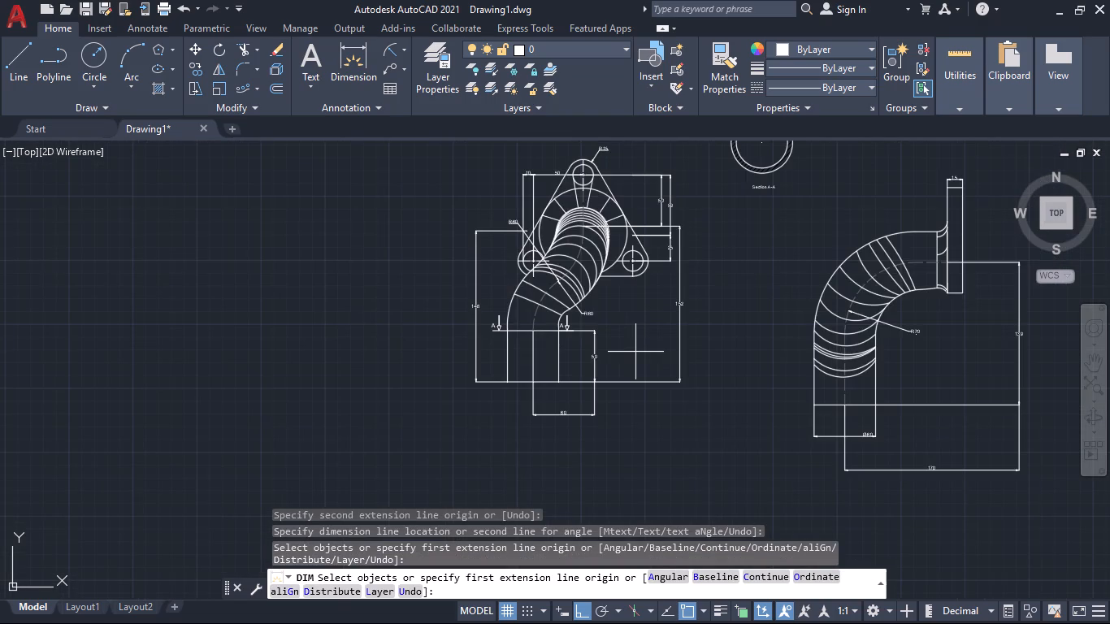
scroll(623, 353, up, 3)
middle_drag(609, 350, 668, 357)
scroll(674, 375, down, 1)
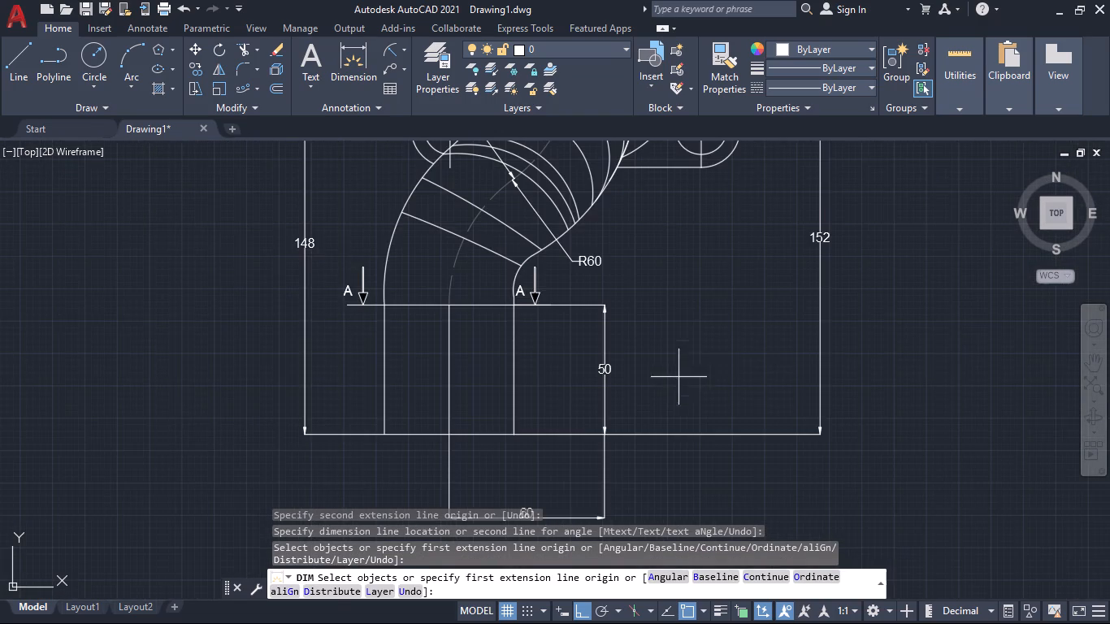
middle_drag(692, 365, 654, 370)
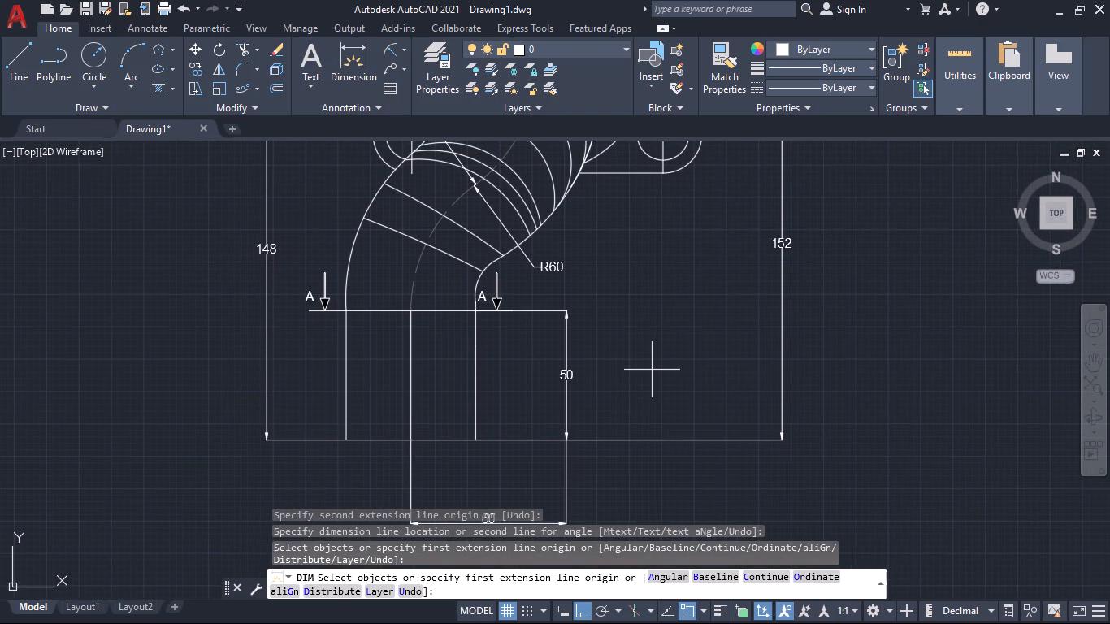
middle_drag(652, 370, 607, 350)
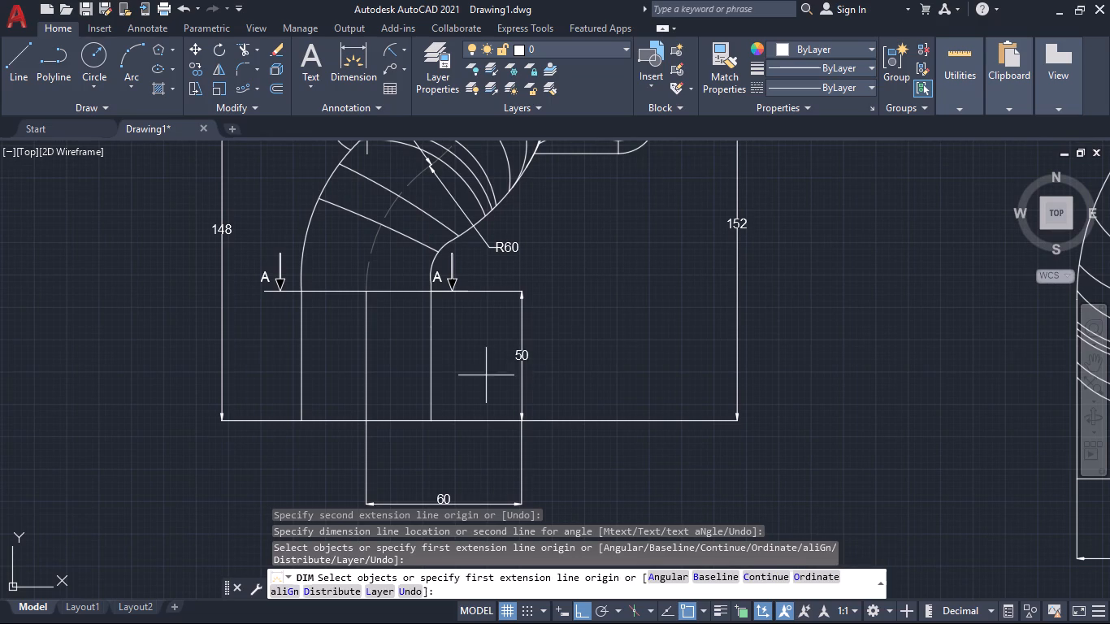
scroll(610, 377, down, 1)
middle_drag(621, 361, 622, 393)
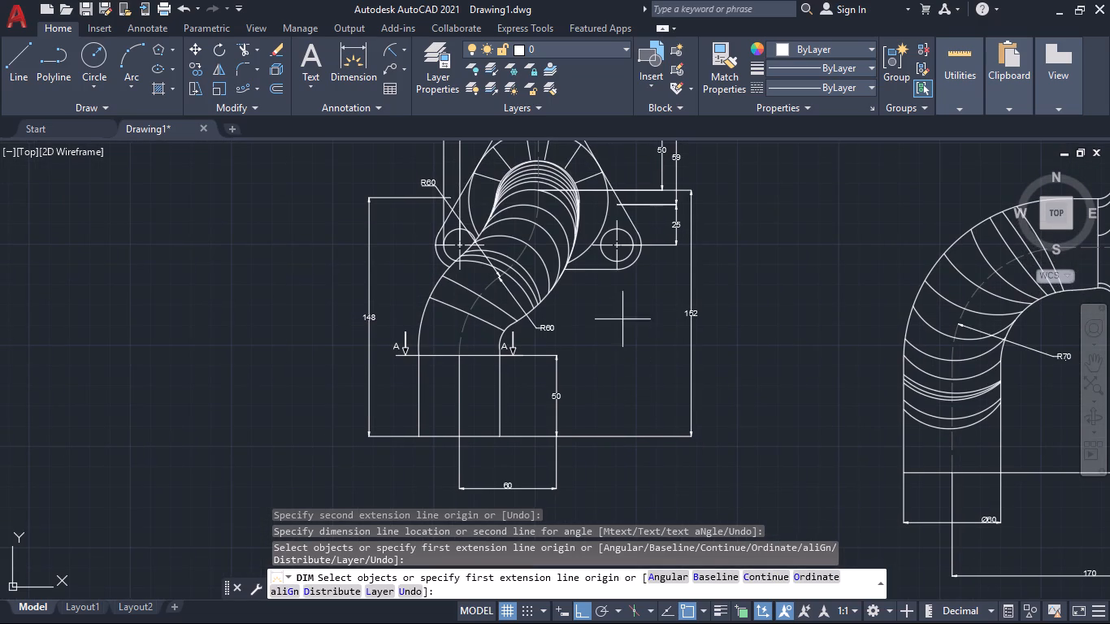
middle_drag(623, 318, 630, 475)
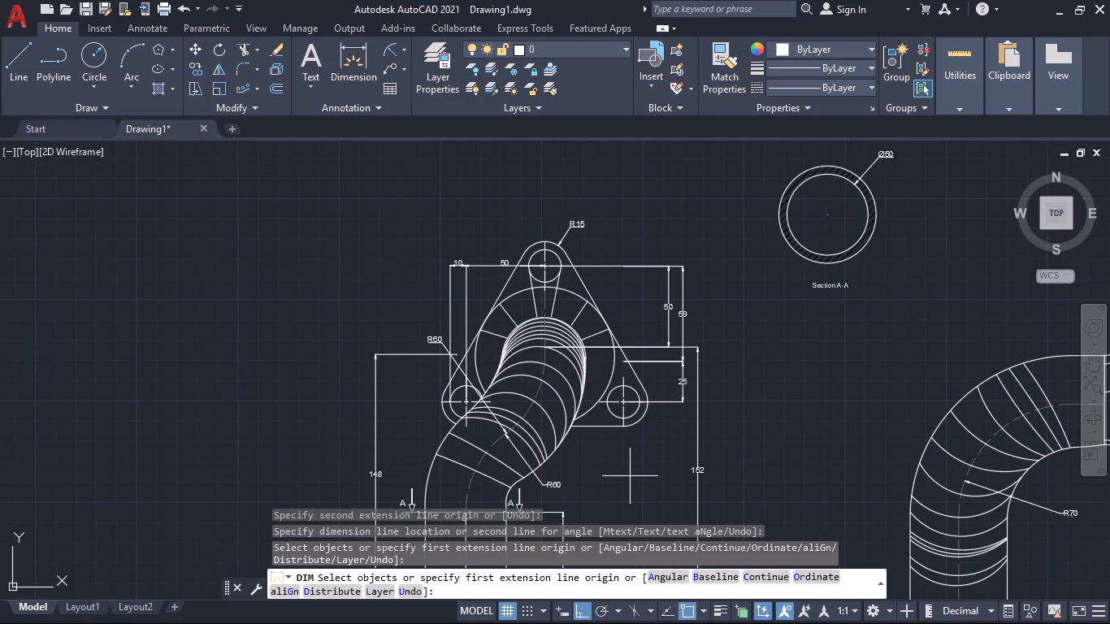
key(Escape)
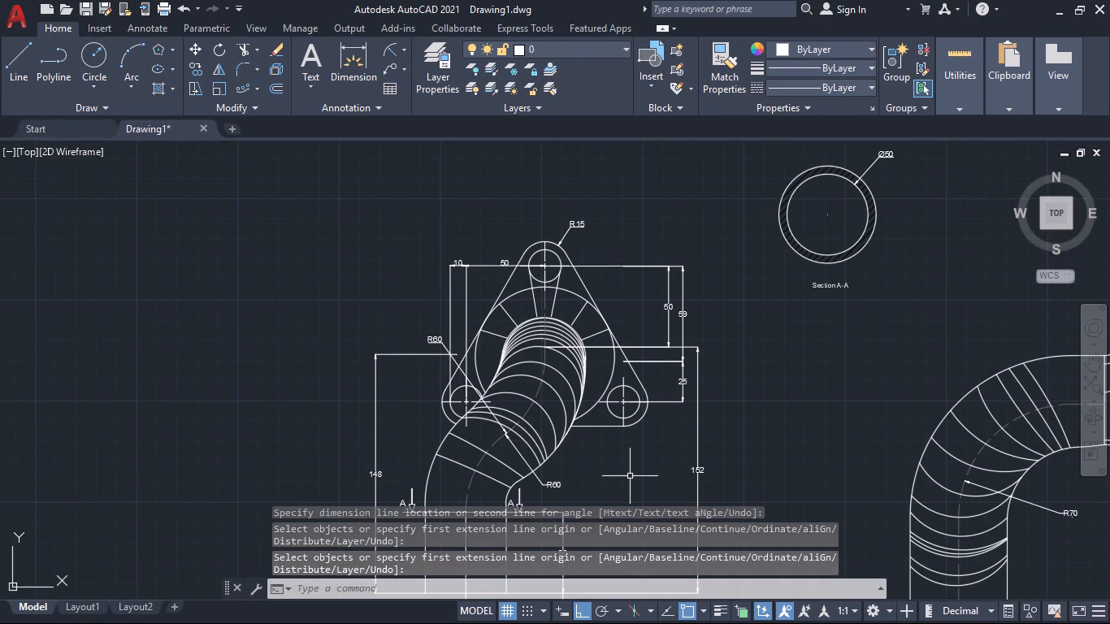
Stretch the front view's 59 dimension's lower extension line origin to the vertical centreline, and delete that dimension.
scroll(646, 336, up, 2)
click(651, 402)
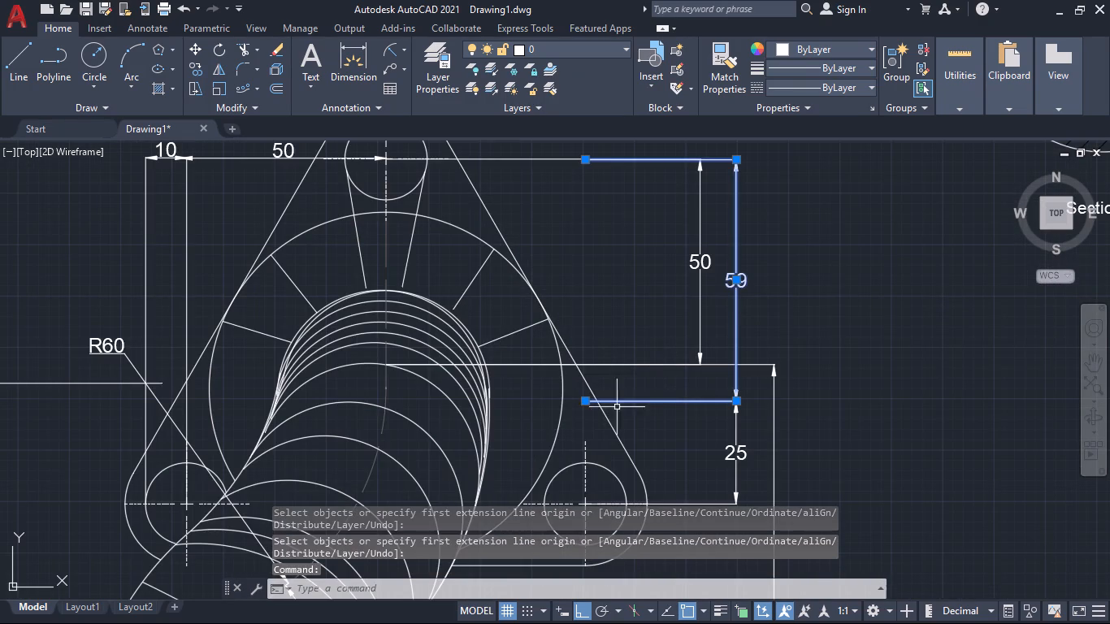
click(588, 404)
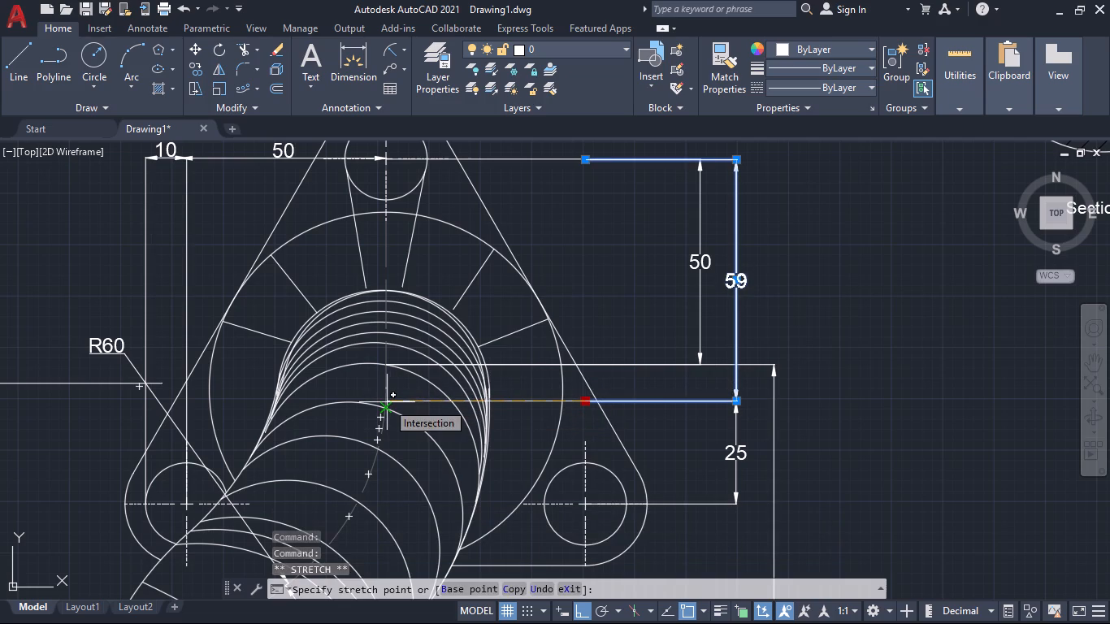
click(385, 401)
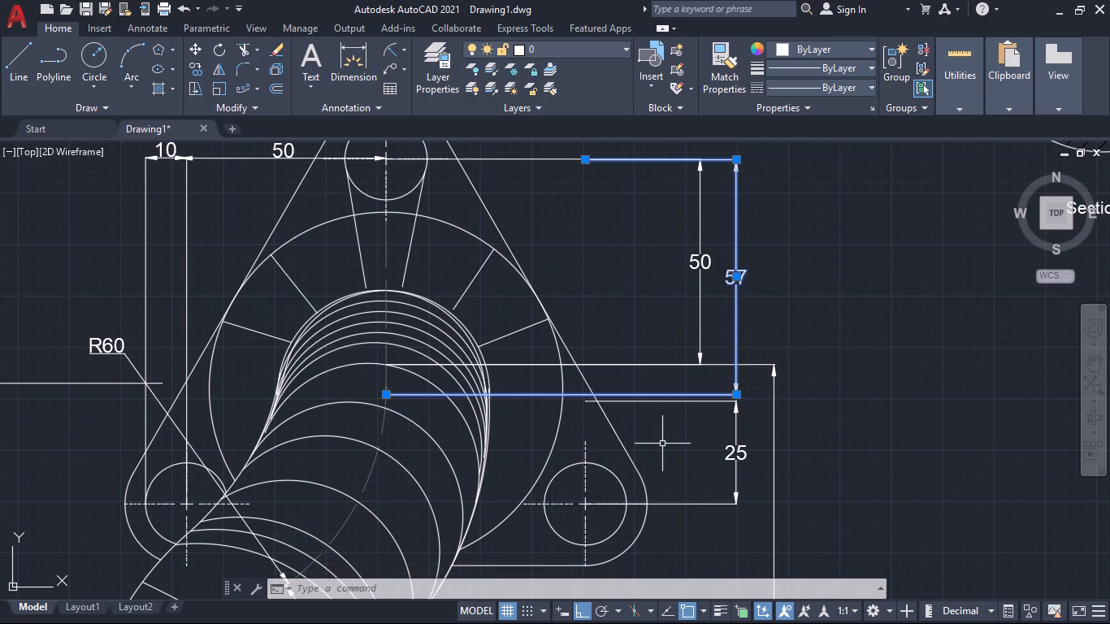
key(Delete)
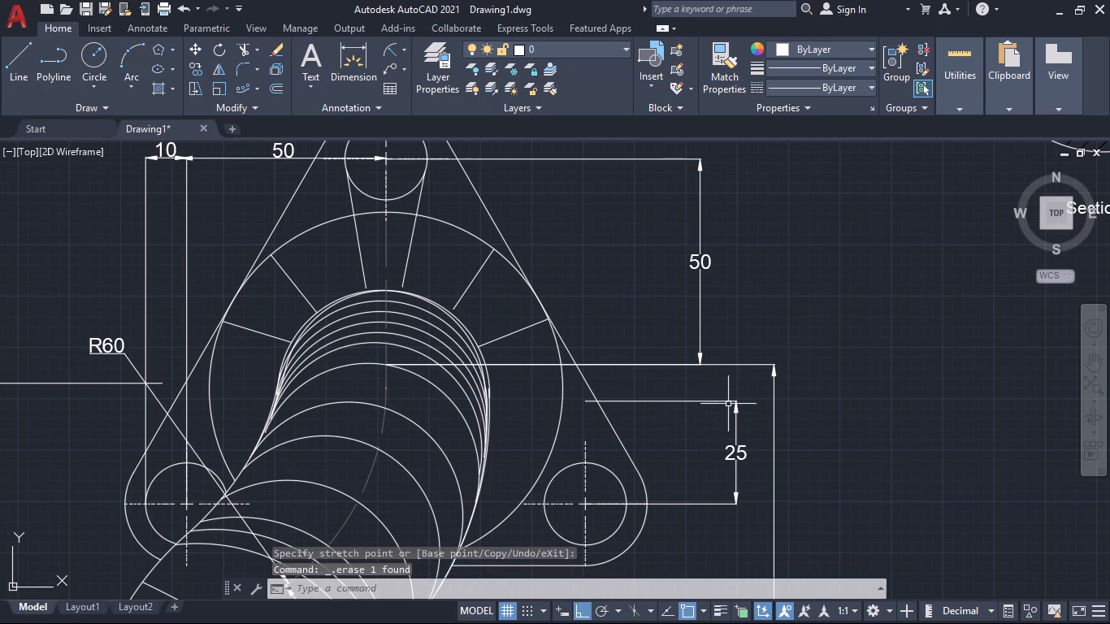
Stretch the upper extension line origin of the 25 dimension beside the lower flange hole to the vertical centreline, making it 27.
click(638, 400)
click(587, 405)
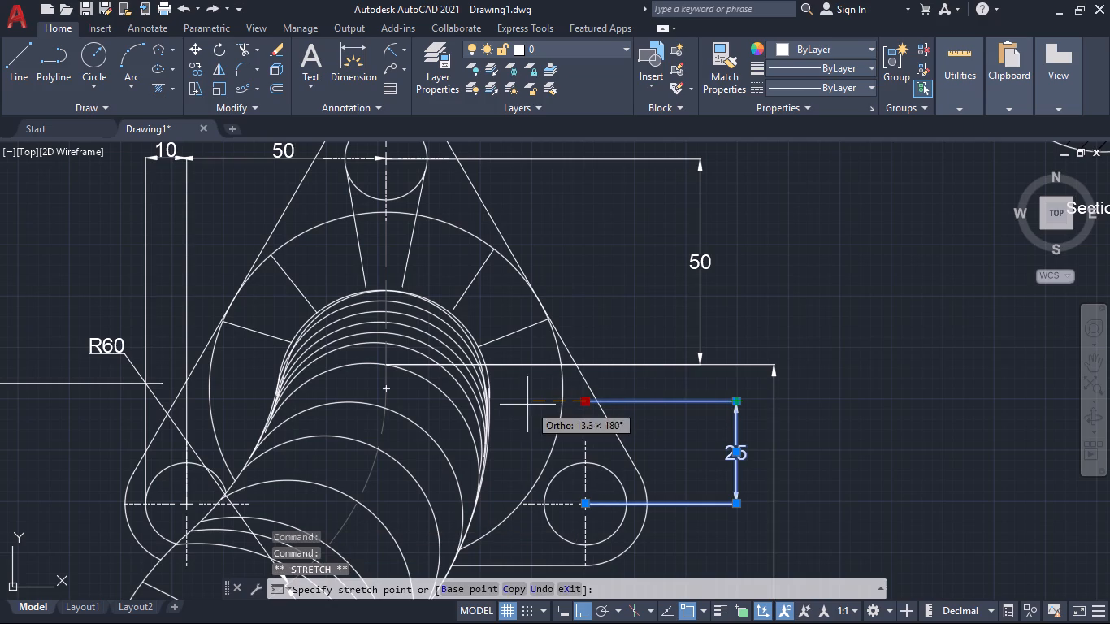
click(386, 401)
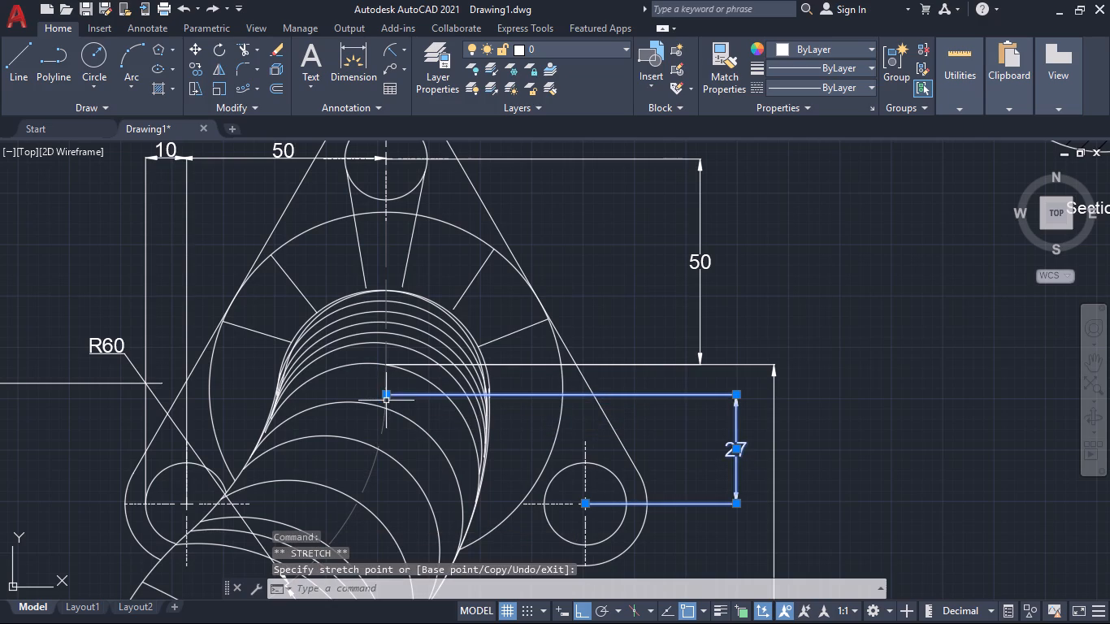
click(737, 396)
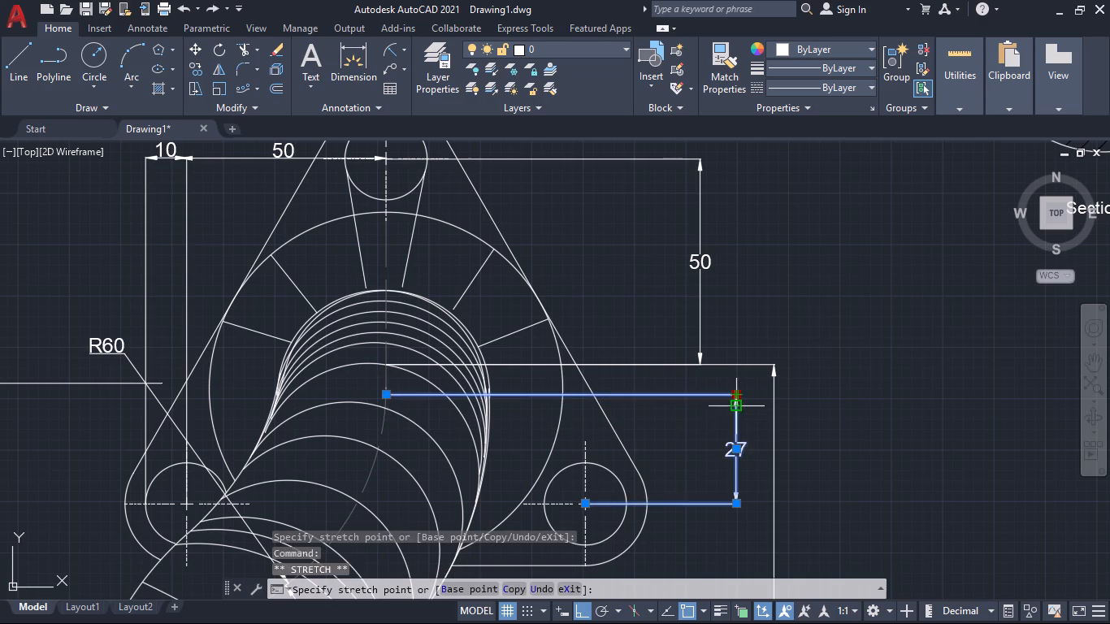
click(735, 410)
key(Escape)
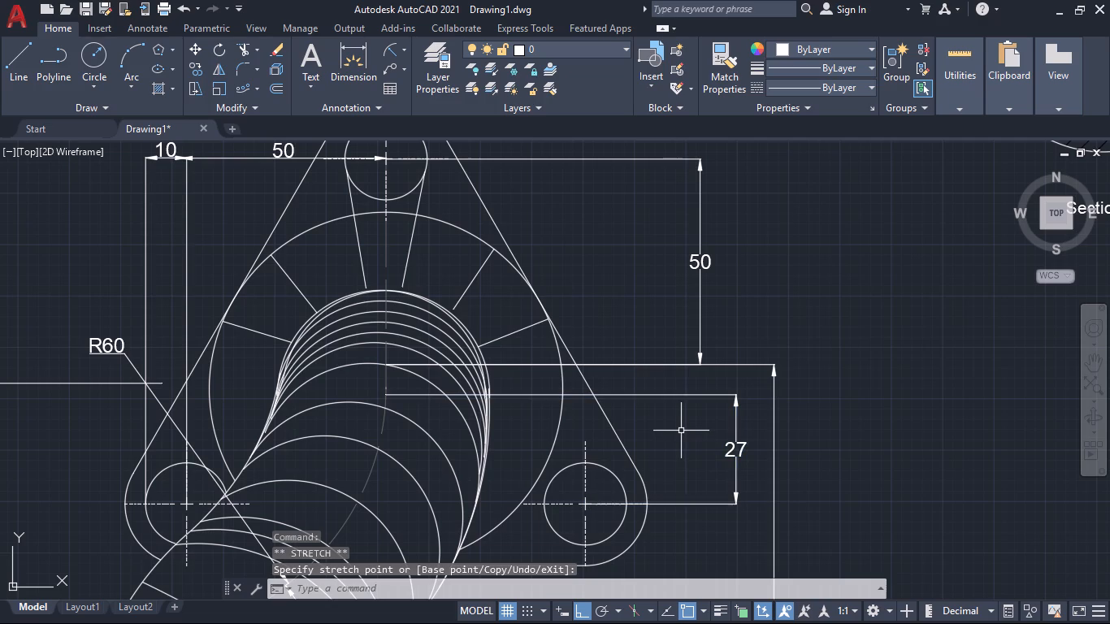
Review the dimension layout across the front view, Section A-A and side view.
scroll(681, 431, down, 2)
middle_drag(759, 443, 728, 340)
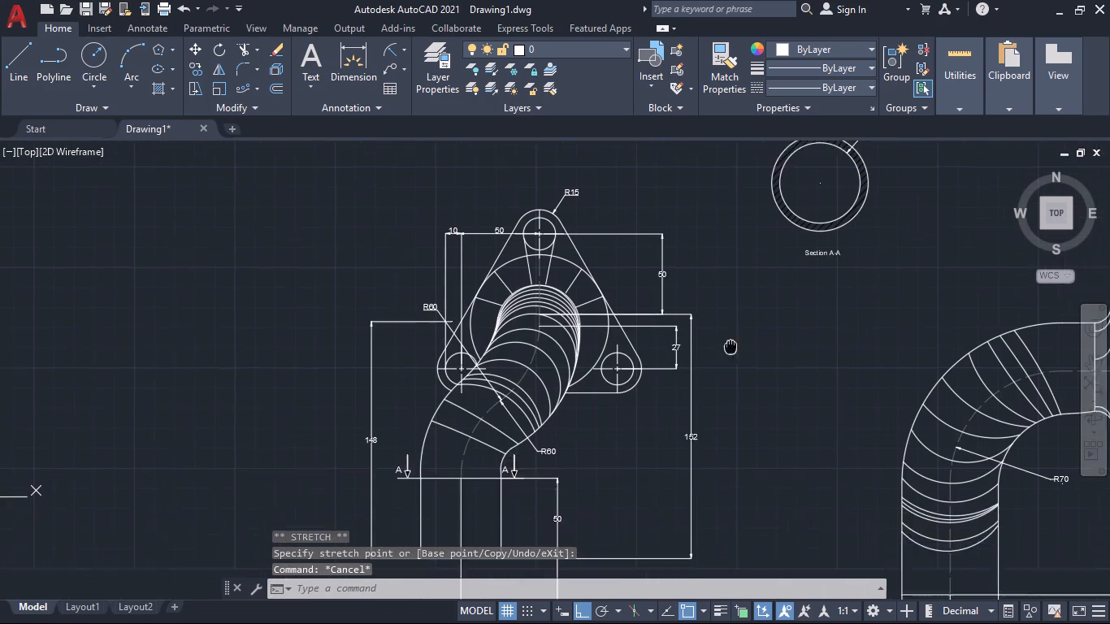
middle_drag(728, 340, 724, 334)
scroll(744, 360, down, 1)
middle_drag(751, 382, 679, 375)
middle_drag(739, 354, 653, 428)
scroll(682, 284, up, 1)
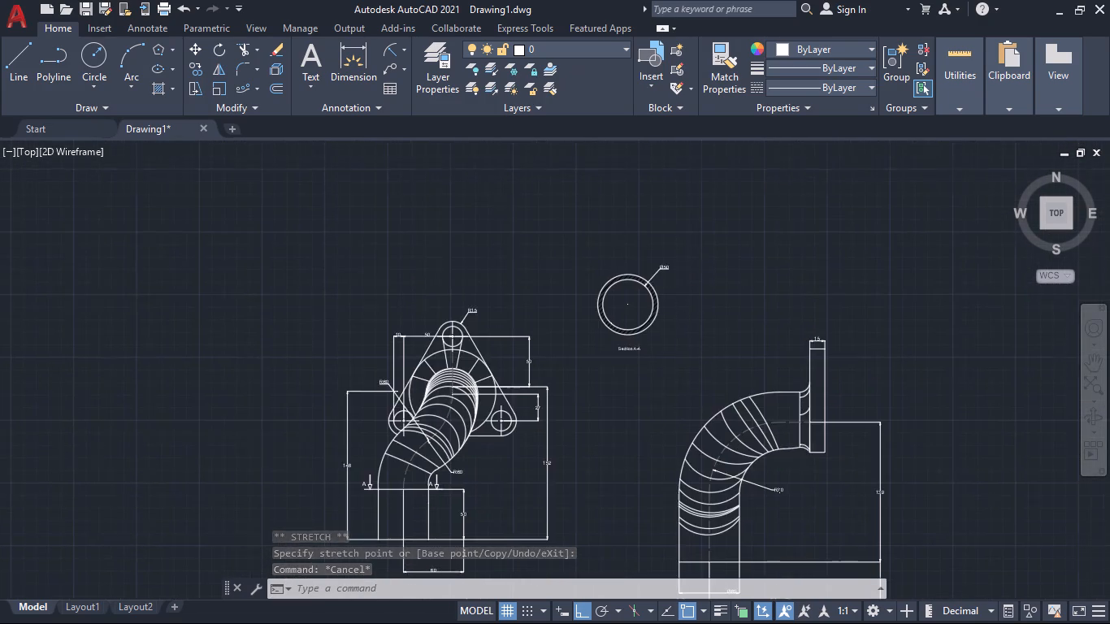
scroll(682, 284, up, 1)
middle_drag(682, 284, 679, 253)
scroll(644, 440, down, 1)
middle_drag(642, 444, 649, 331)
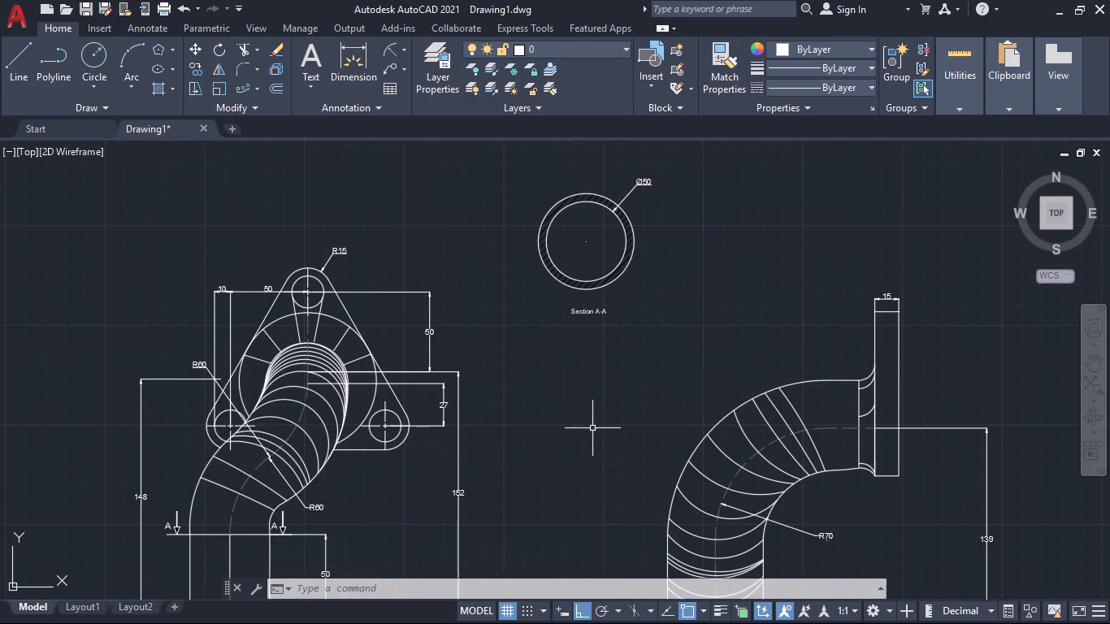
middle_drag(592, 436, 595, 349)
middle_drag(529, 309, 604, 417)
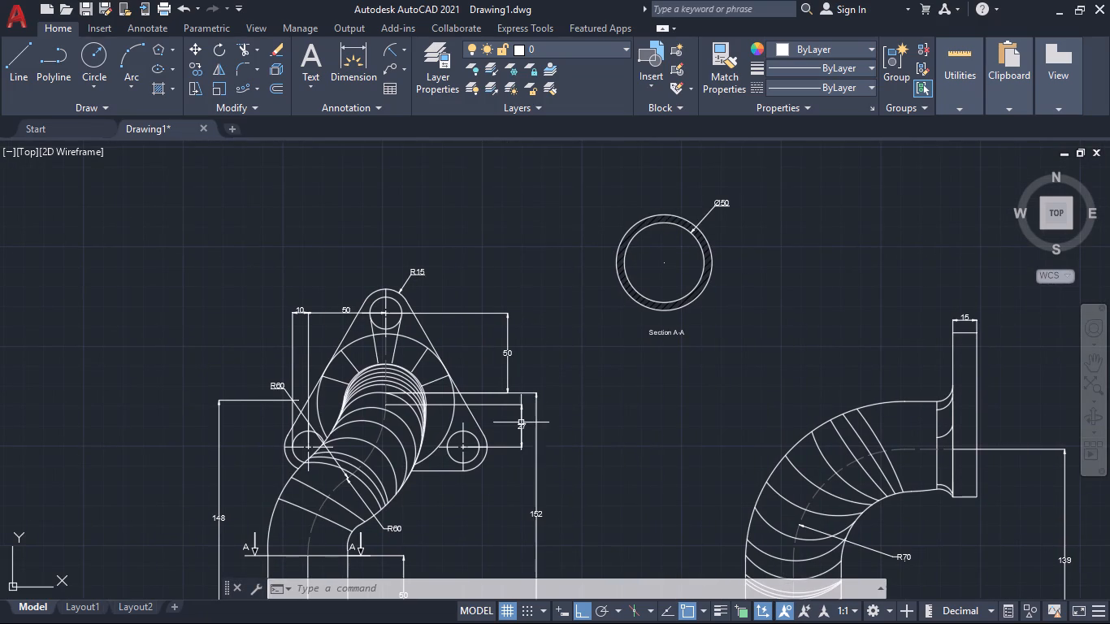
Select the front view's vertical dimensions 27, upper 50, 152, lower 50 and 148 together, and open their shared properties.
click(520, 423)
click(506, 362)
middle_drag(584, 438, 585, 409)
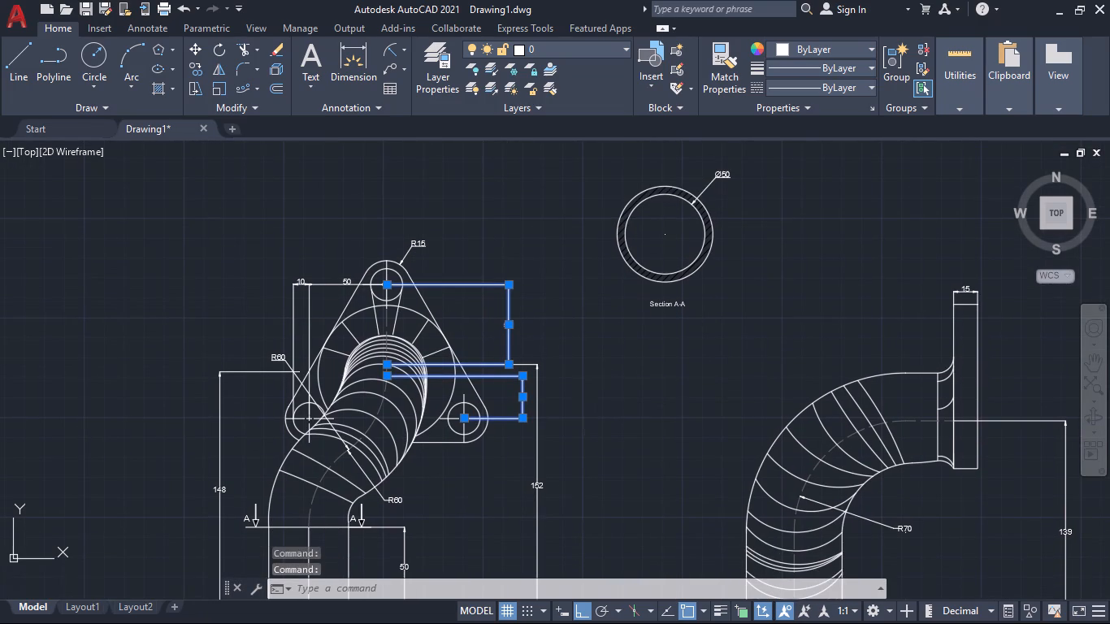
middle_drag(590, 430, 583, 388)
scroll(587, 410, up, 1)
click(501, 483)
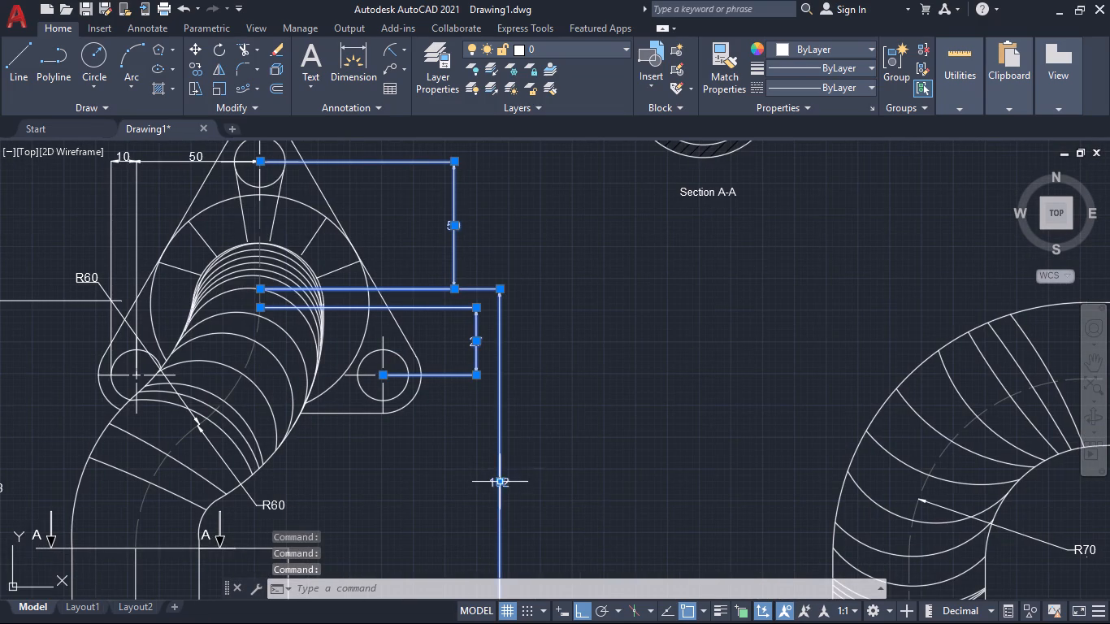
middle_drag(594, 398, 613, 366)
middle_drag(623, 366, 629, 346)
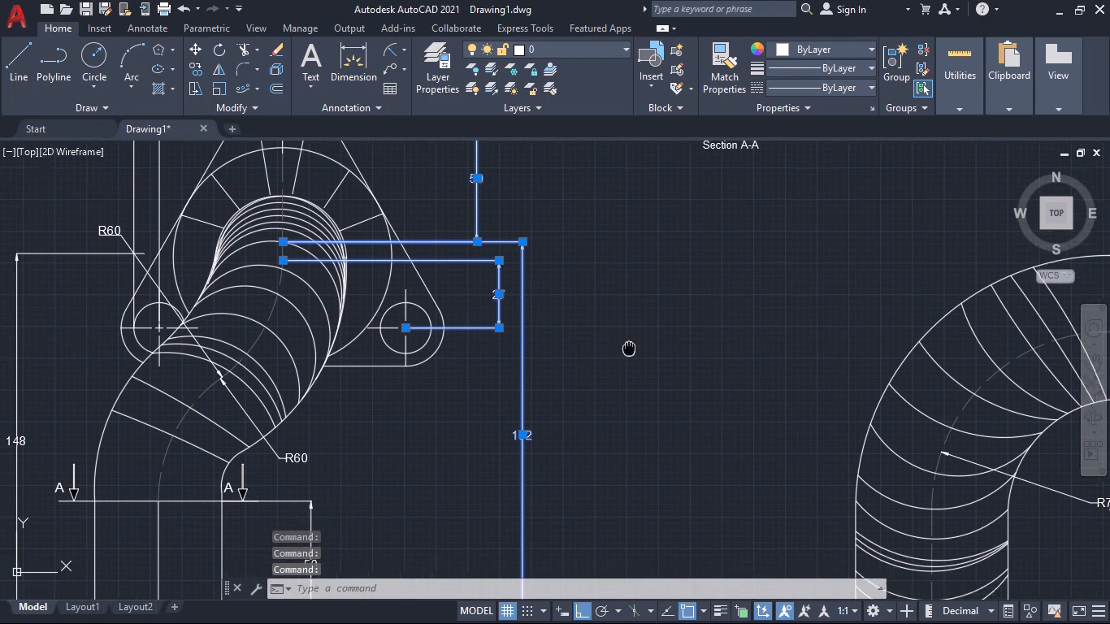
middle_drag(629, 346, 649, 297)
middle_drag(660, 397, 690, 335)
click(362, 445)
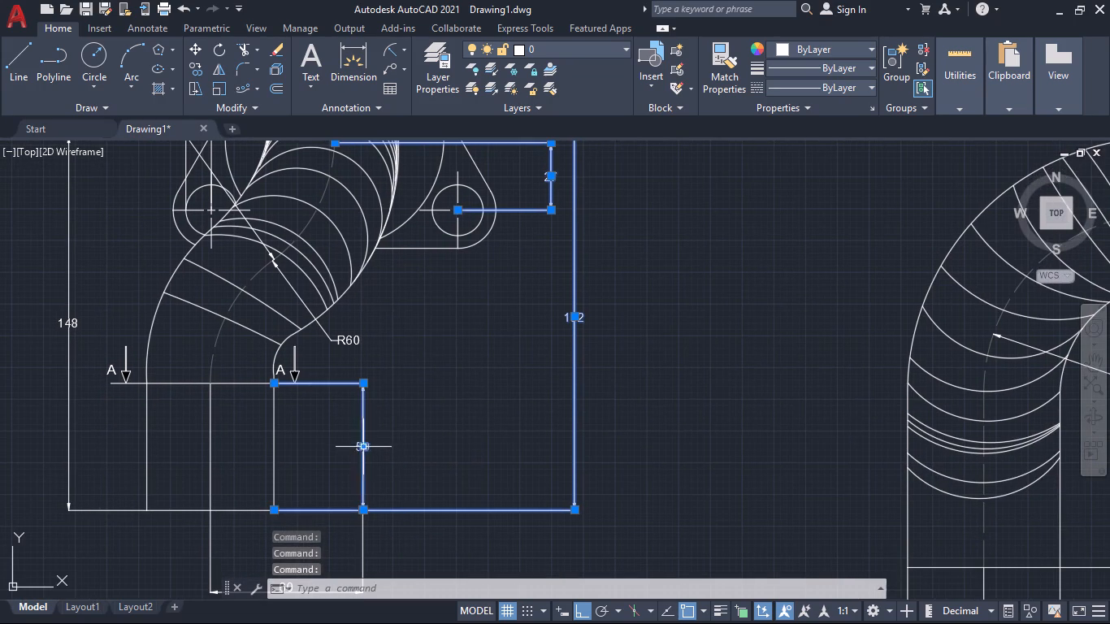
middle_drag(465, 353, 476, 477)
middle_drag(511, 461, 485, 583)
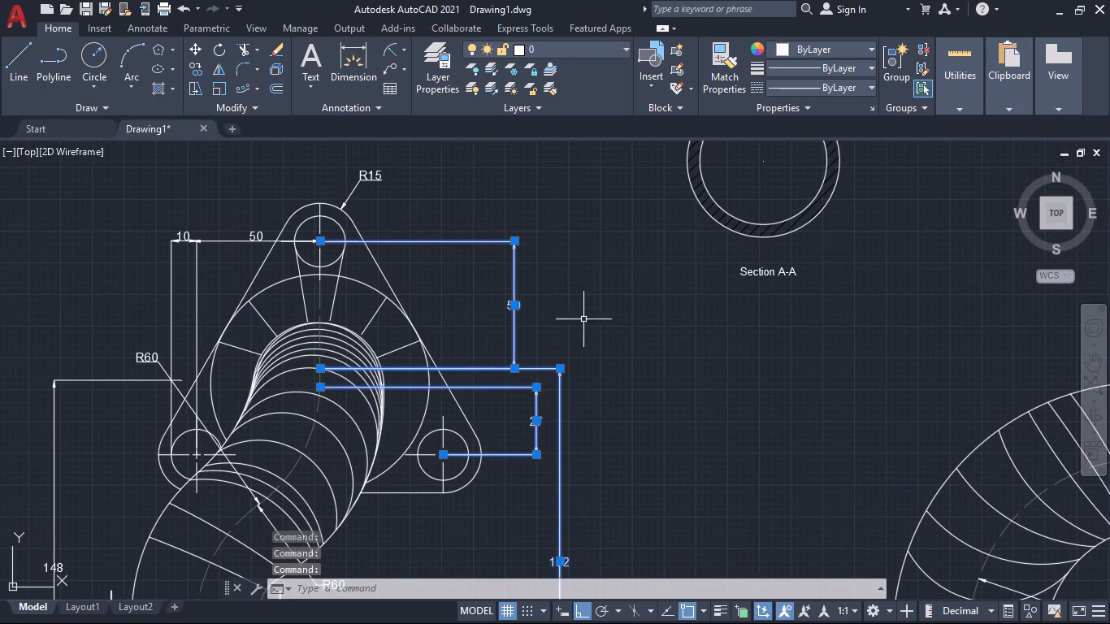
middle_drag(596, 305, 617, 309)
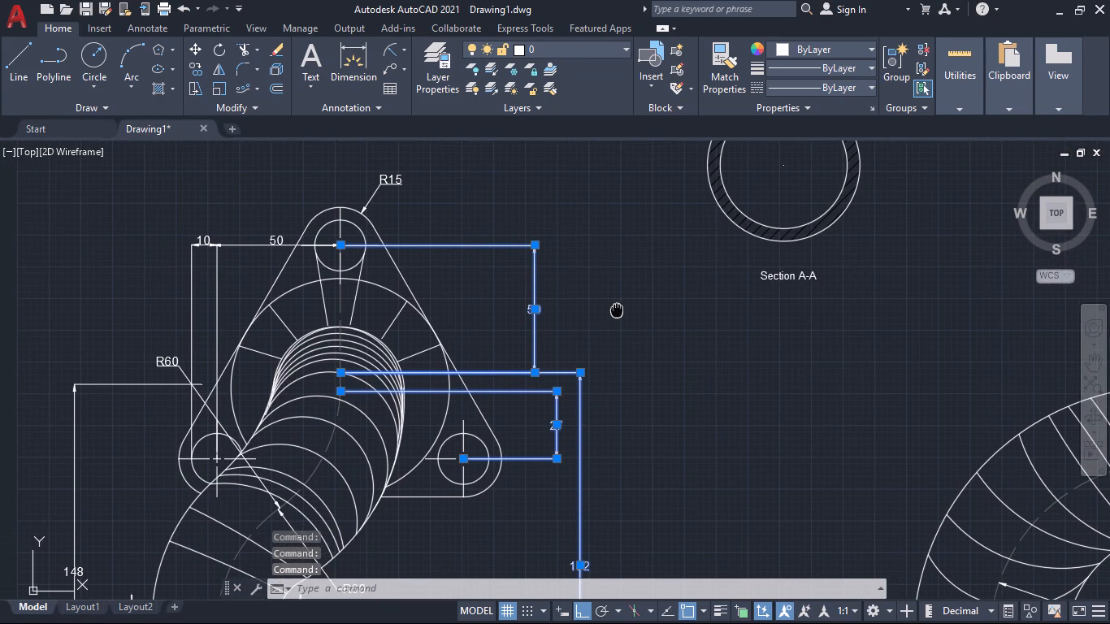
middle_drag(617, 309, 657, 245)
click(113, 454)
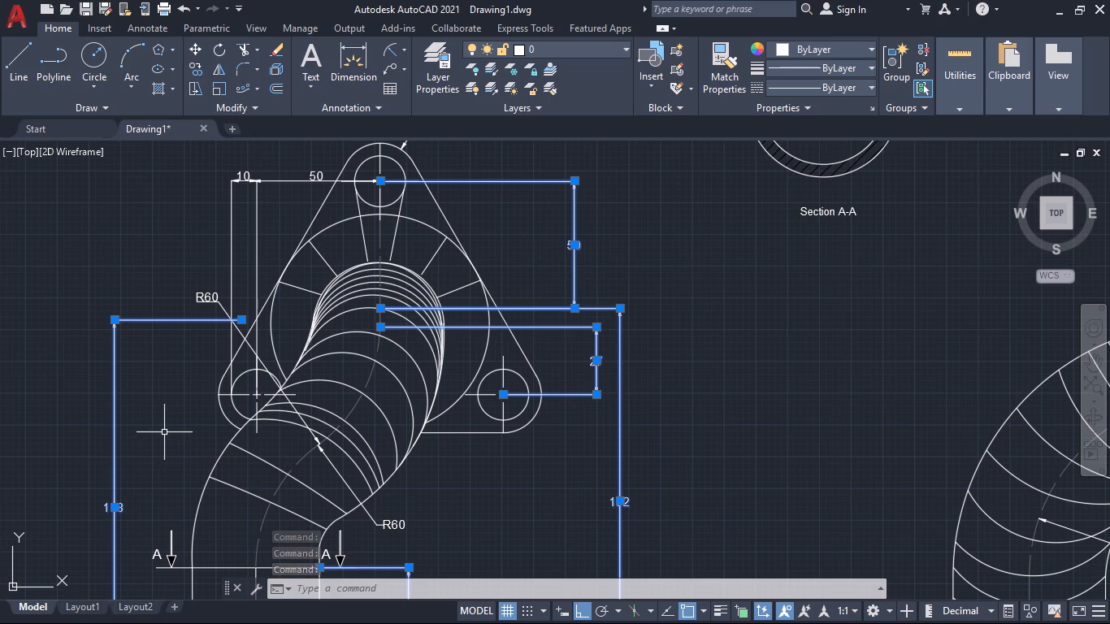
key(ctrl+1)
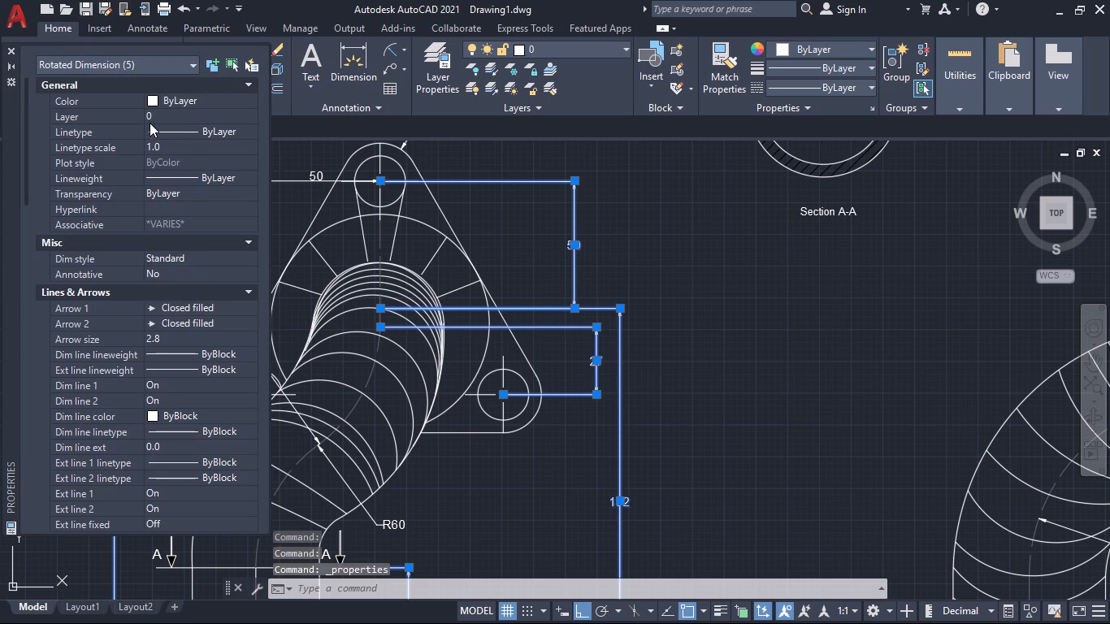
Examine the horizontal and vertical text position options for the five selected dimensions, keeping Centered and Above.
scroll(166, 281, down, 2)
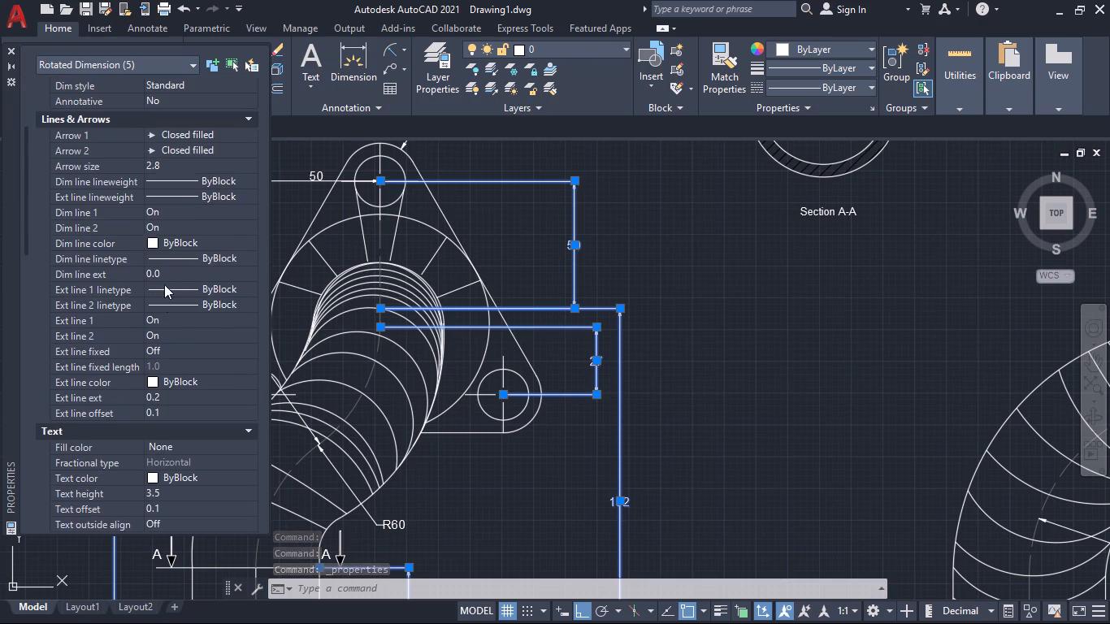
scroll(161, 316, down, 1)
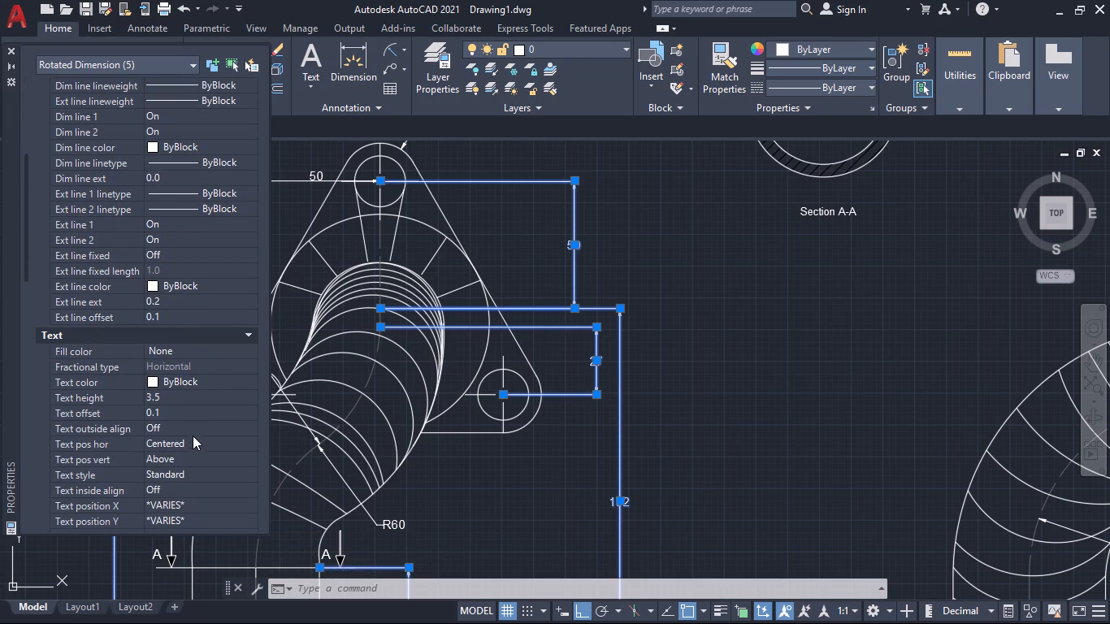
click(198, 446)
click(245, 444)
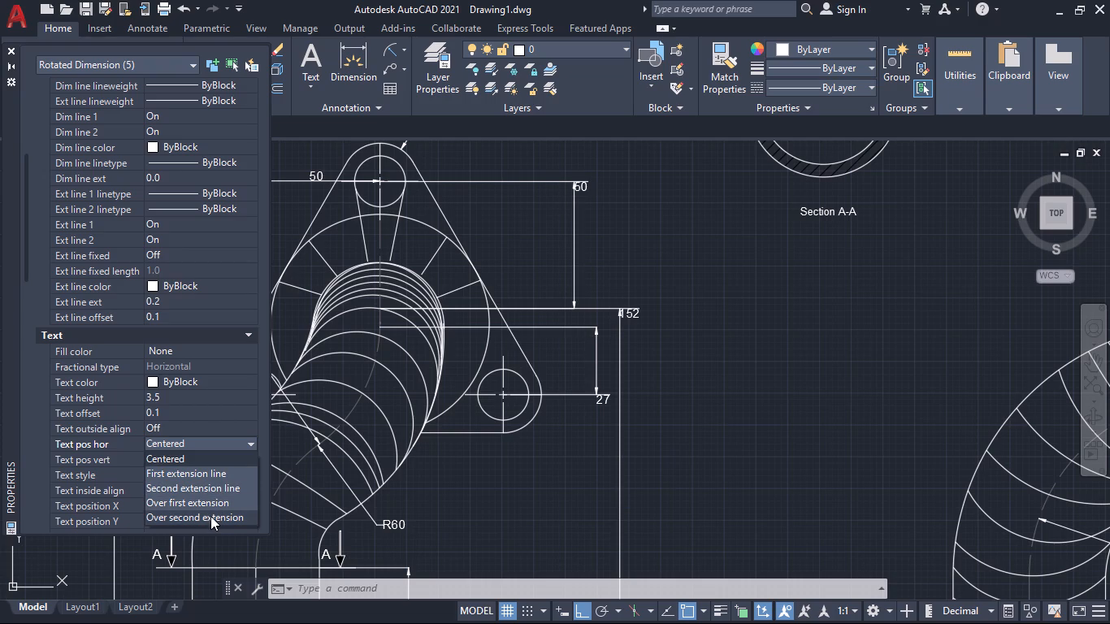
click(250, 440)
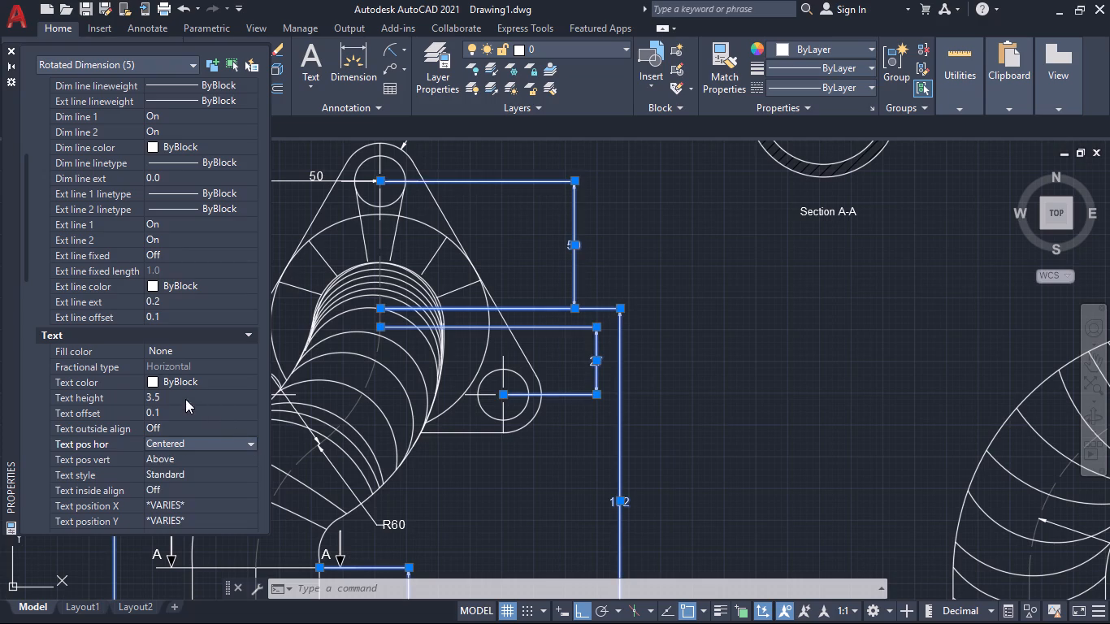
click(214, 462)
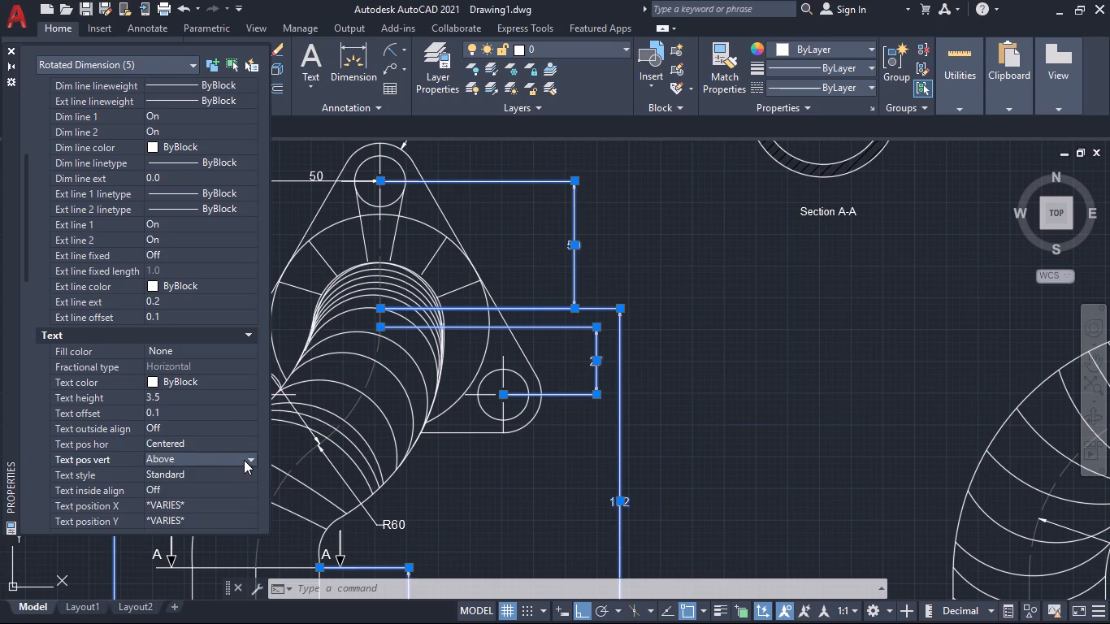
click(249, 460)
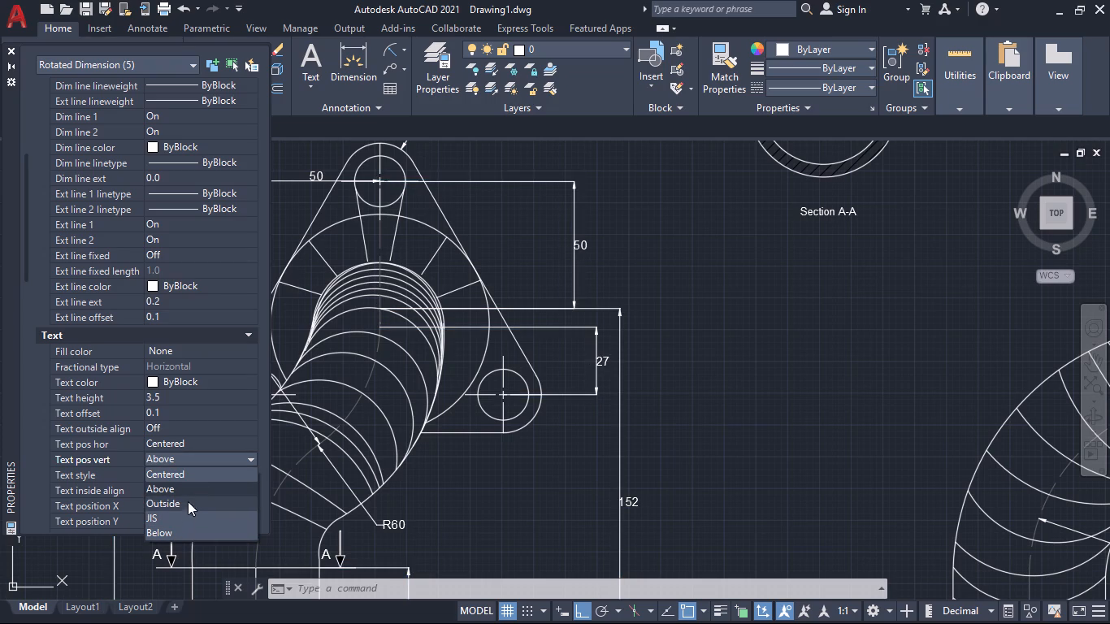
click(250, 457)
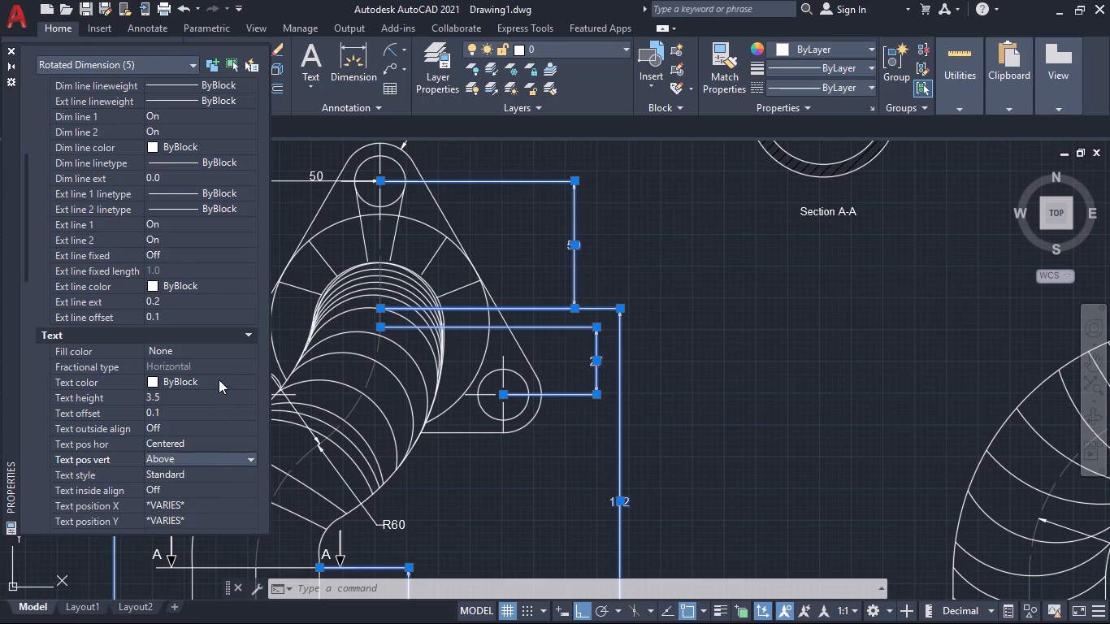
Examine the dimension line forced, dimension line inside, text inside and text movement options for the selected dimensions, and close their properties.
scroll(219, 379, down, 3)
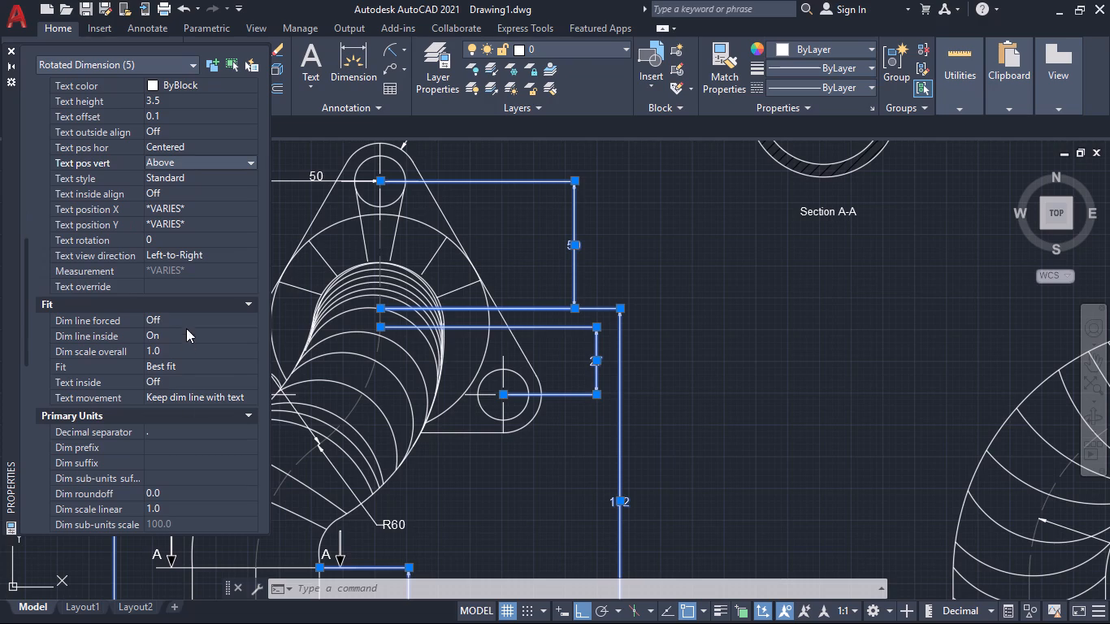
click(189, 318)
click(249, 322)
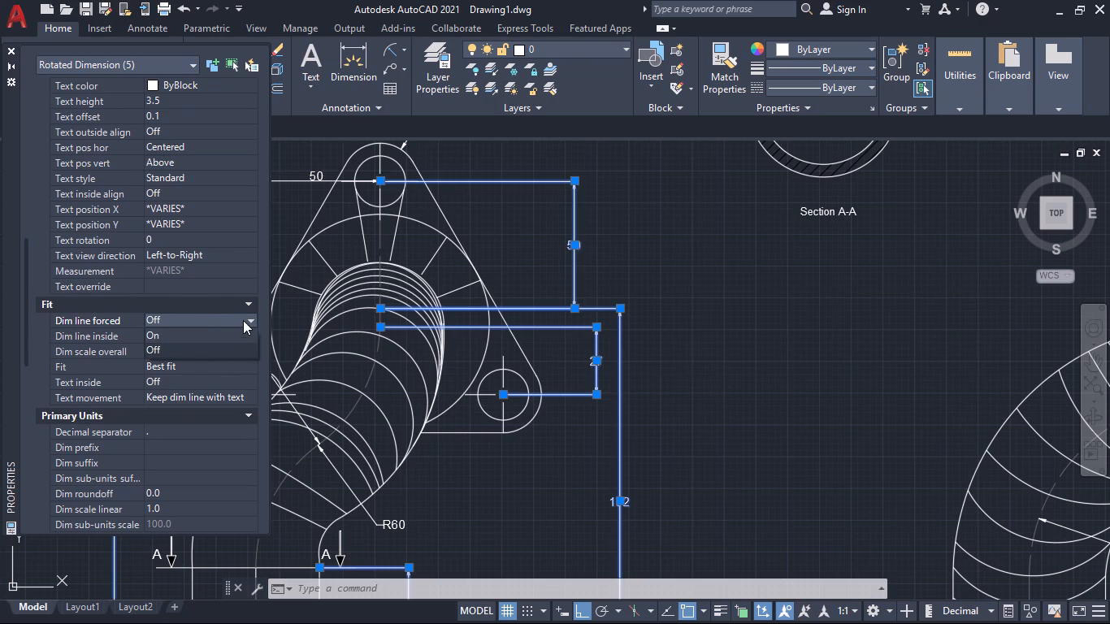
click(249, 316)
click(223, 336)
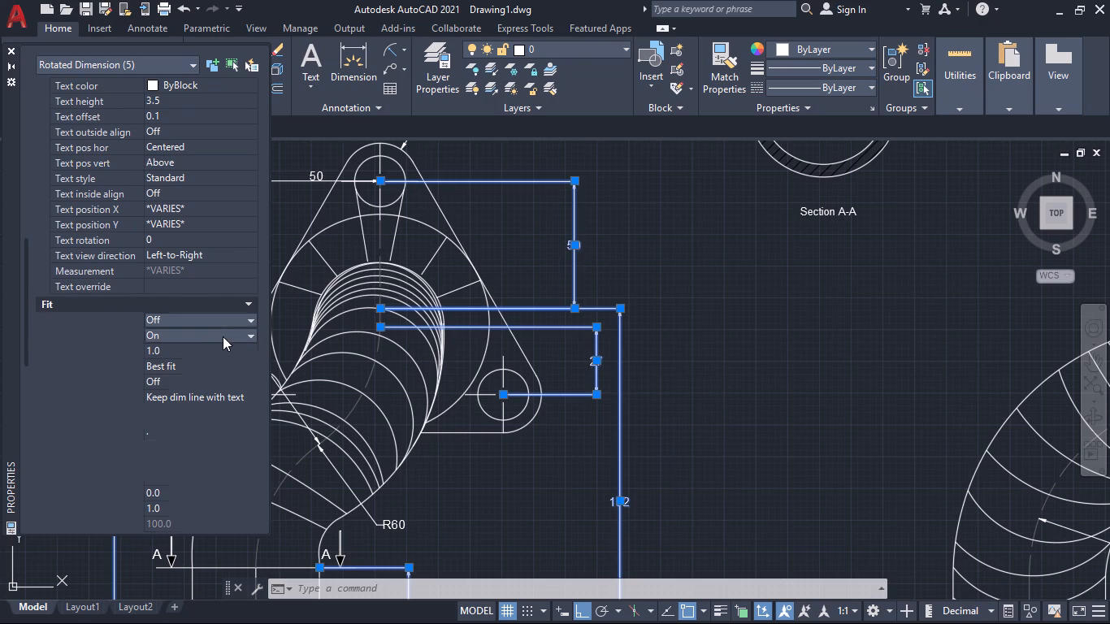
click(249, 337)
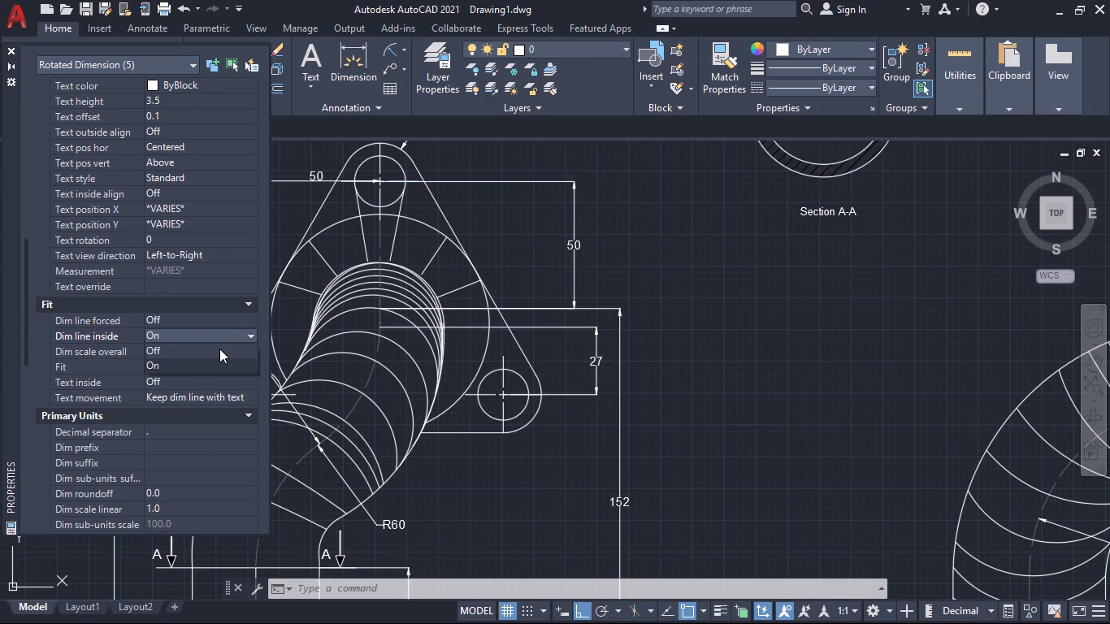
click(251, 333)
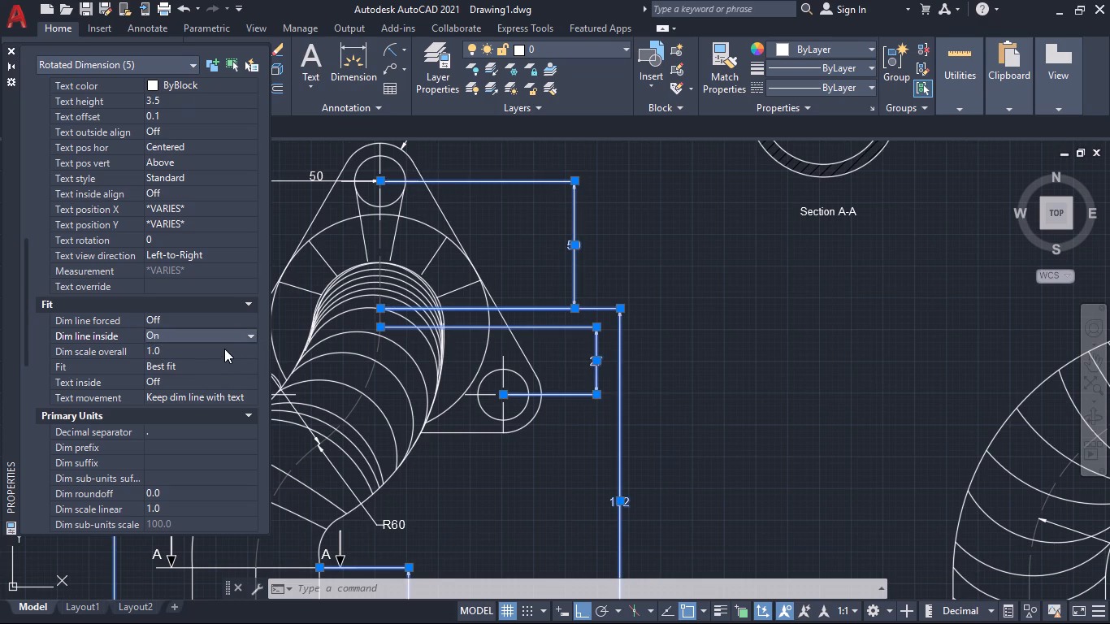
scroll(186, 381, down, 1)
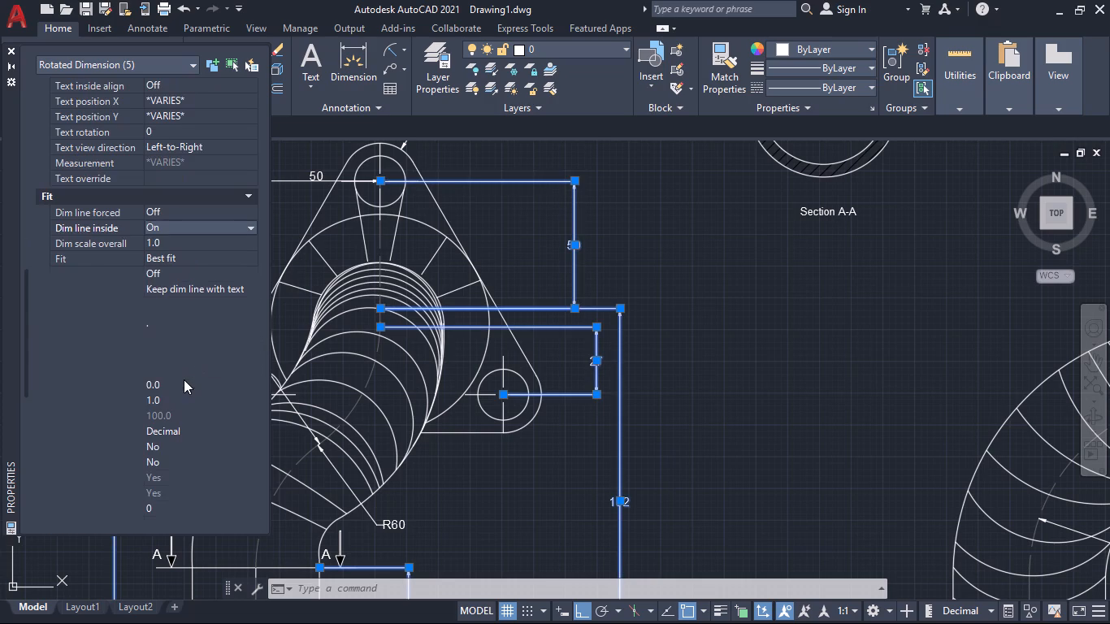
click(171, 275)
click(250, 275)
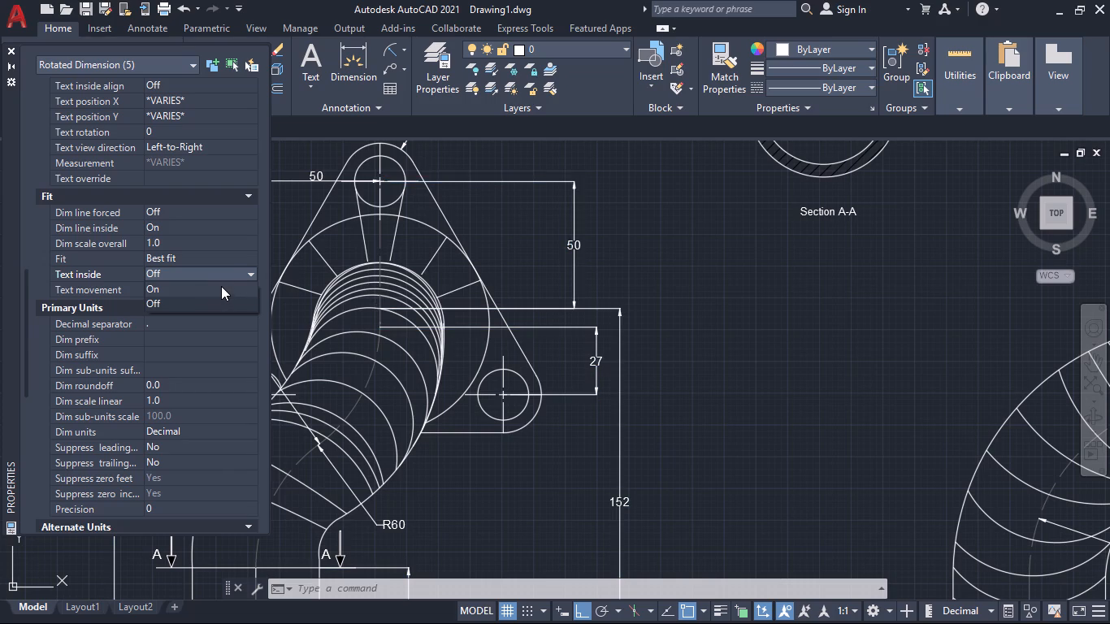
click(250, 271)
click(226, 287)
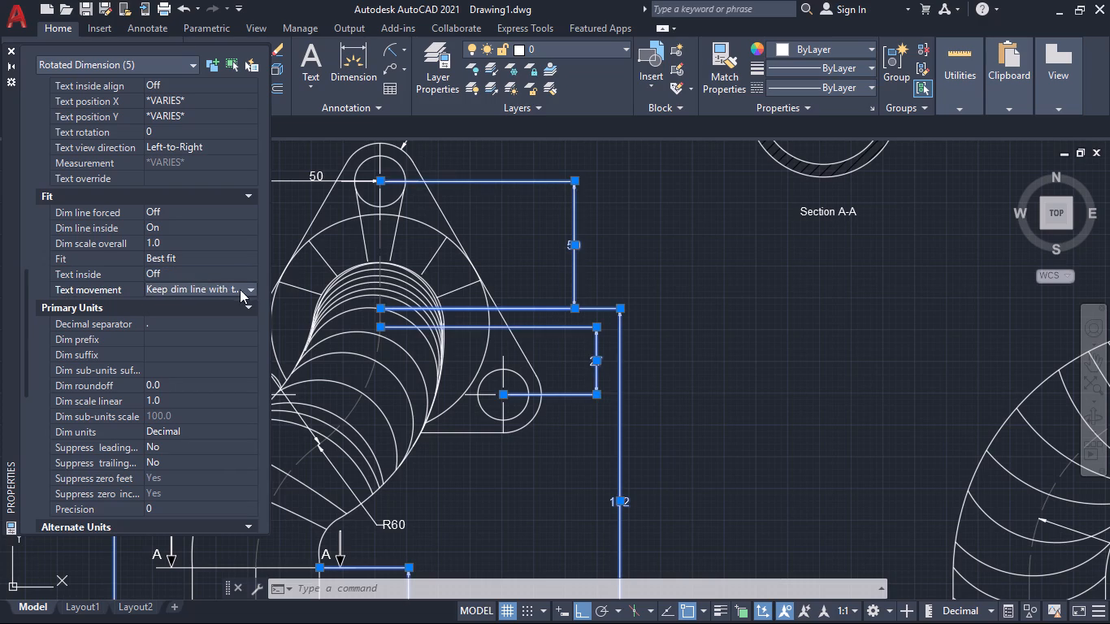
click(244, 289)
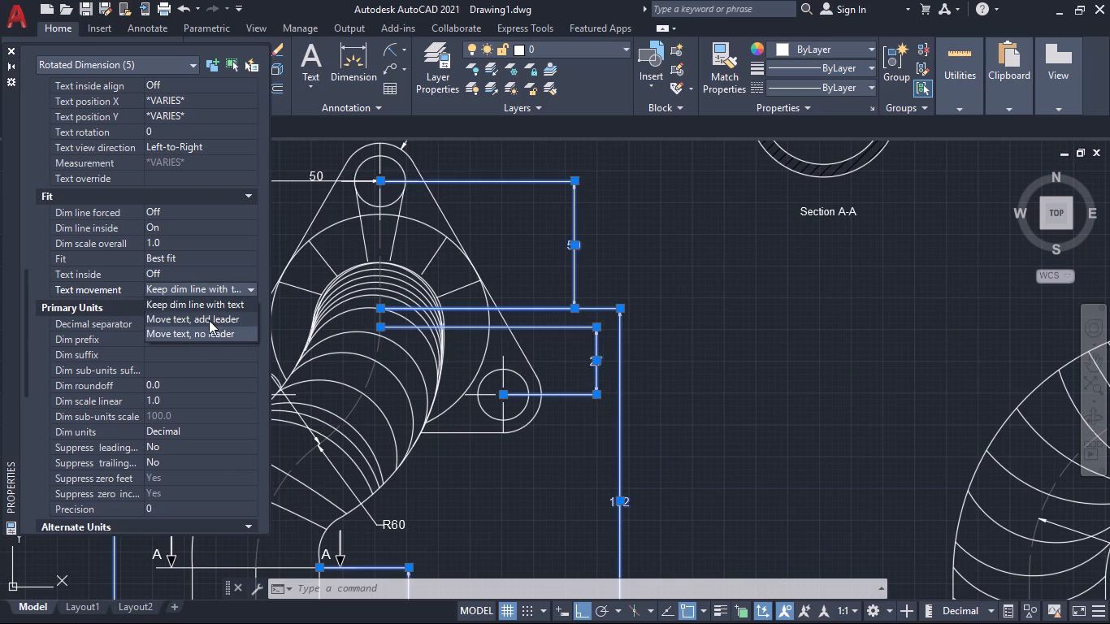
click(245, 287)
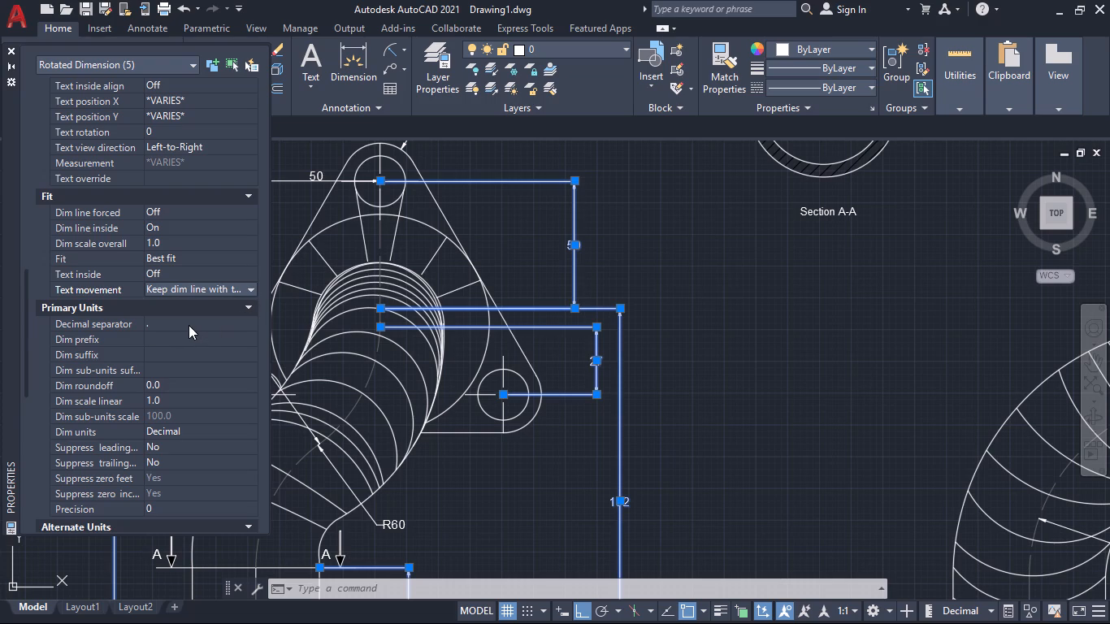
scroll(176, 355, down, 1)
scroll(176, 355, up, 3)
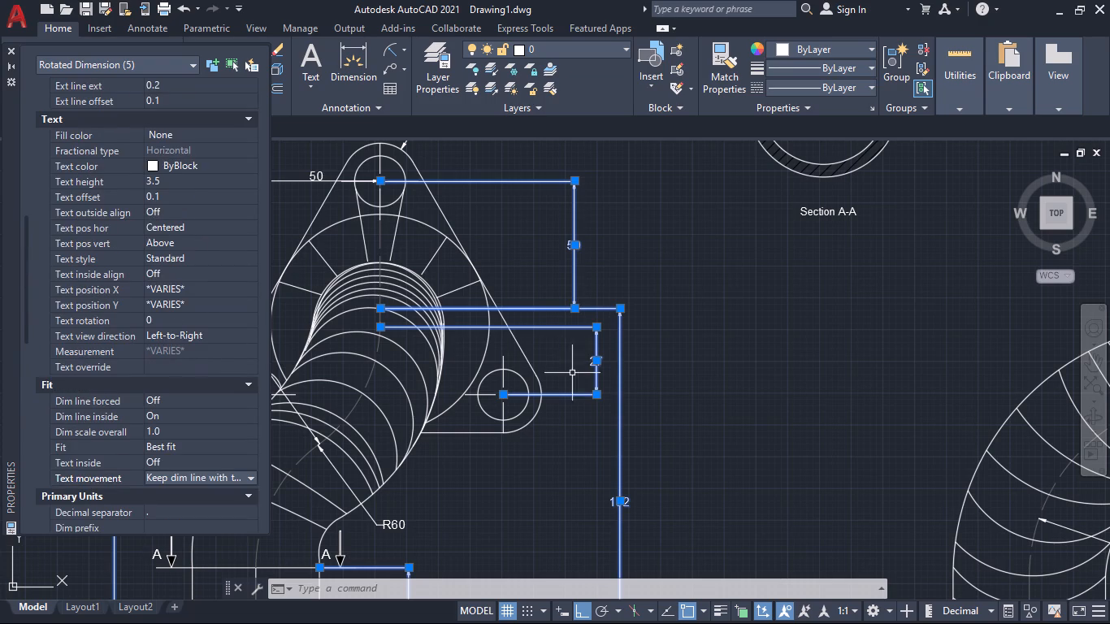
key(Escape)
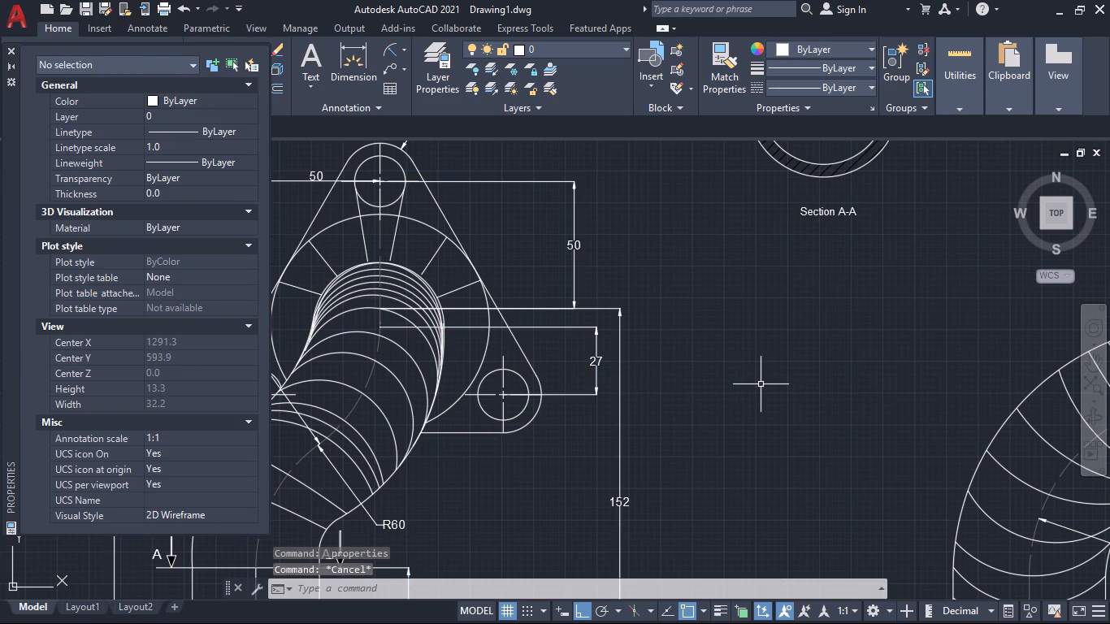
click(8, 50)
Save the drawing in the Documents folder under the file name PIPE.
scroll(647, 296, down, 1)
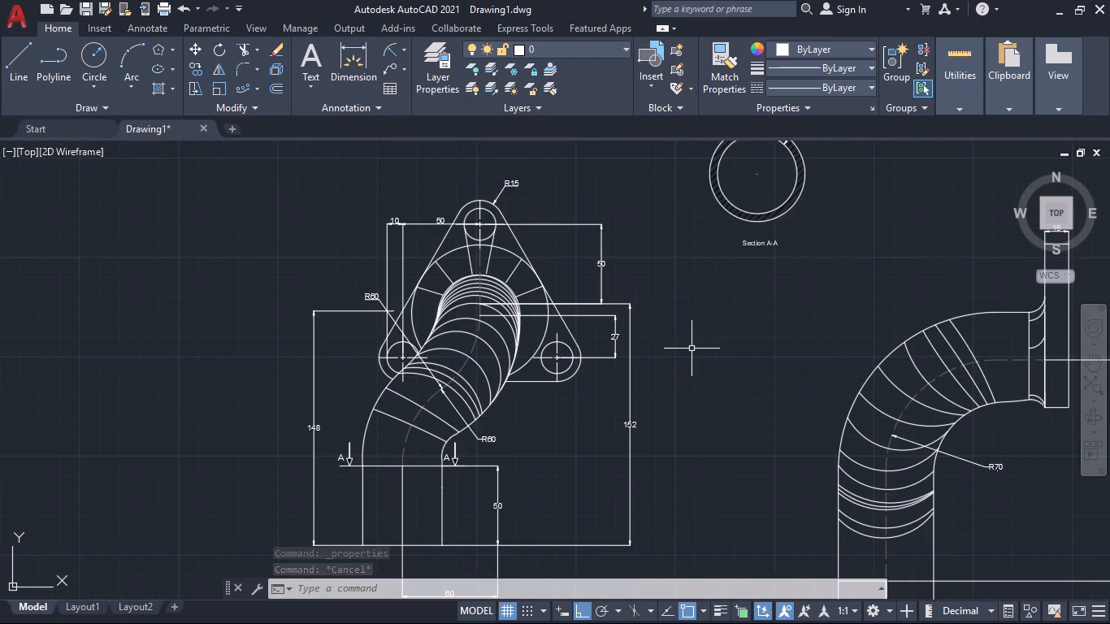
middle_drag(693, 351, 628, 305)
middle_drag(674, 370, 591, 362)
scroll(585, 373, down, 1)
middle_drag(583, 388, 575, 414)
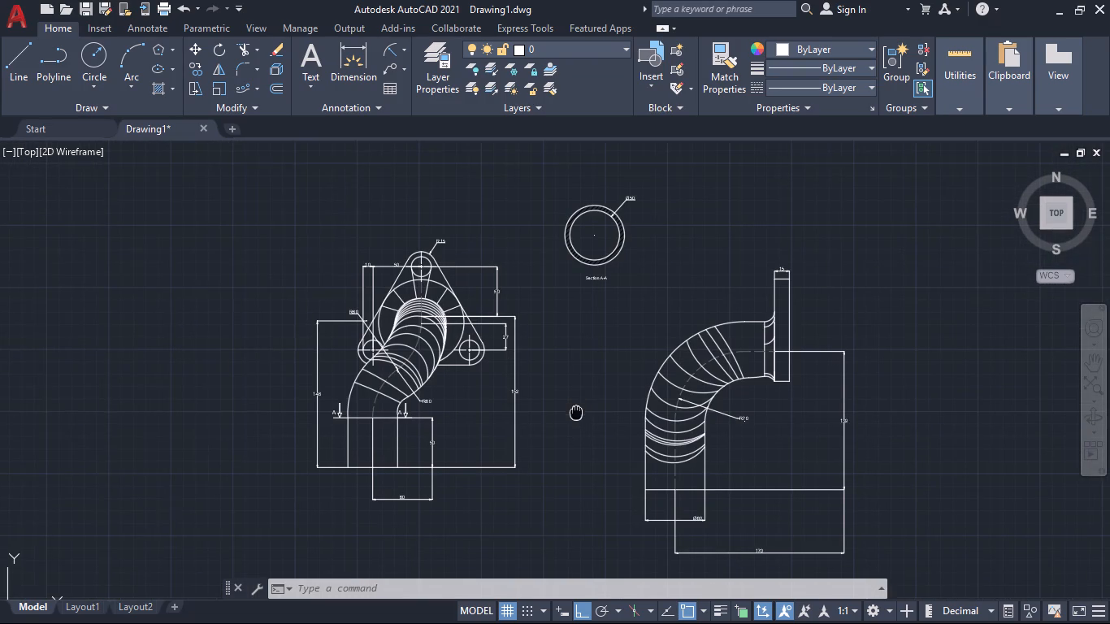
middle_drag(575, 414, 575, 414)
key(ctrl+s)
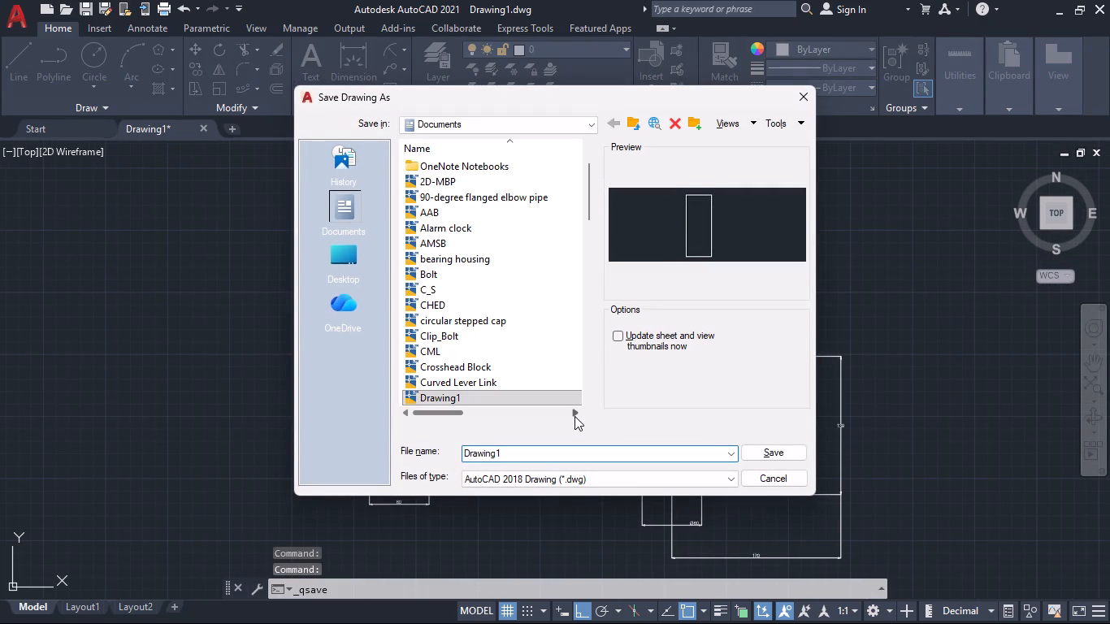
key(Right)
key(Right)
key(Right)
key(Right)
key(Right)
key(Right)
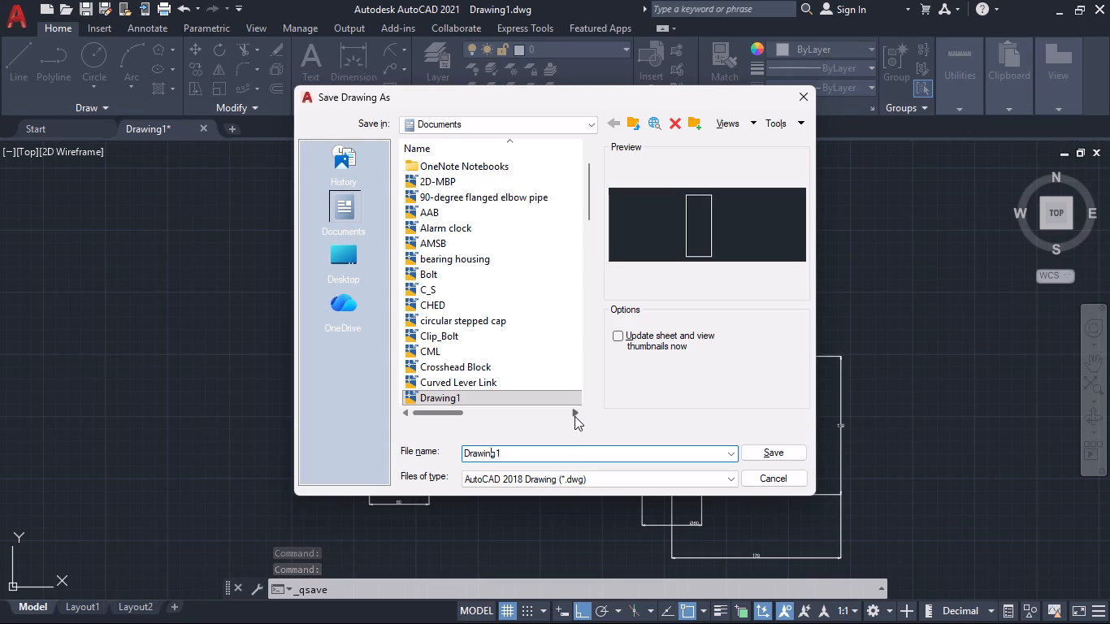
key(Right)
key(Right)
key(Right)
key(BackSpace)
key(BackSpace)
key(BackSpace)
key(BackSpace)
key(BackSpace)
key(BackSpace)
key(BackSpace)
key(BackSpace)
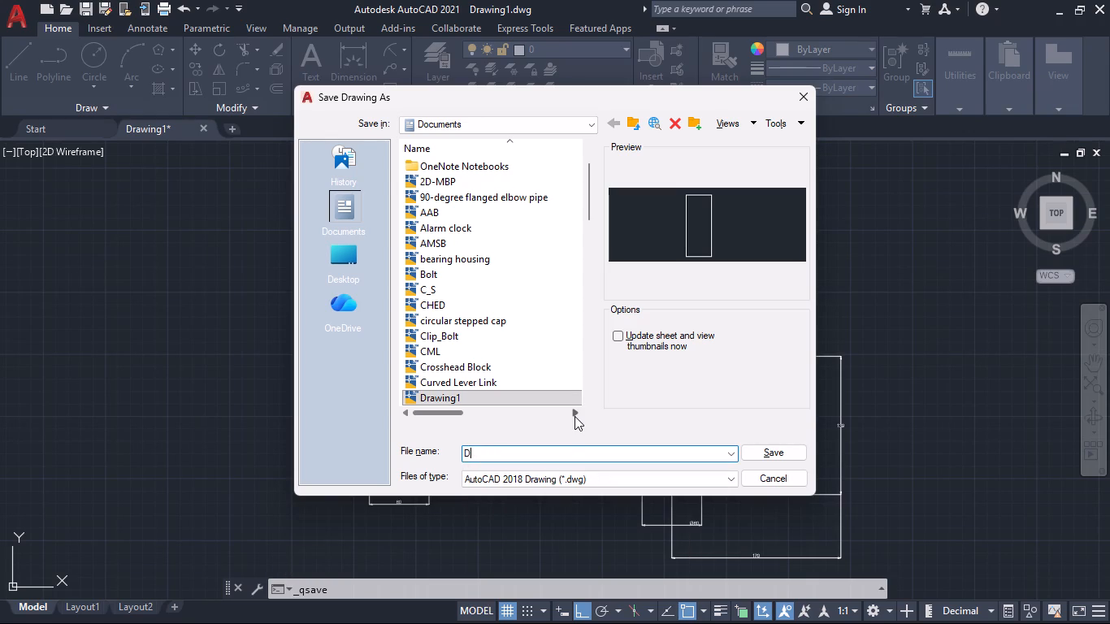
text(PIPE)
click(777, 444)
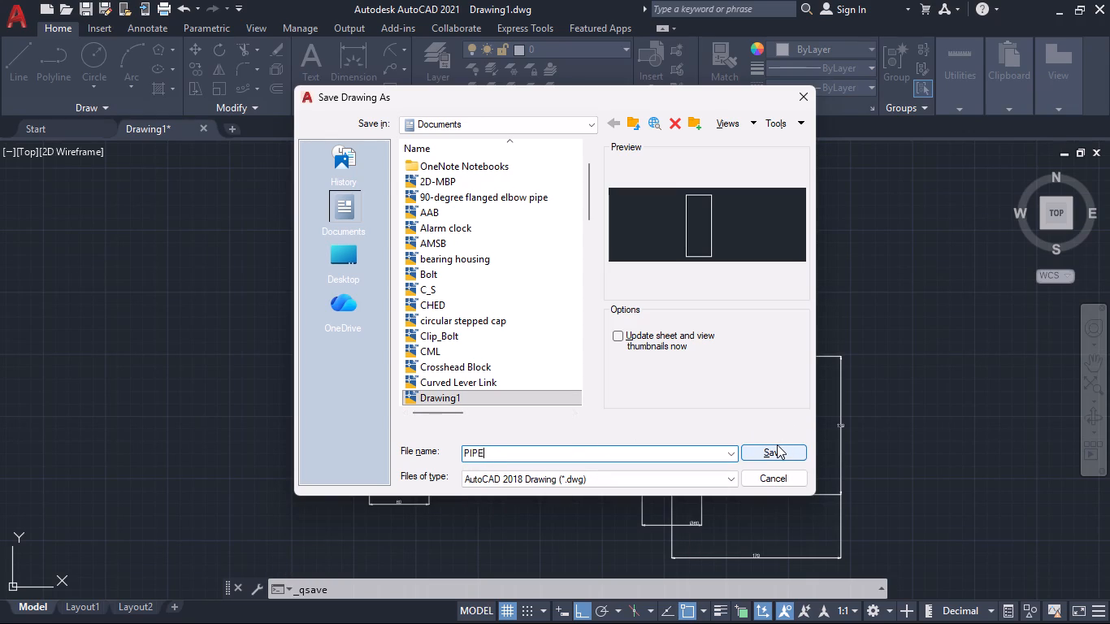